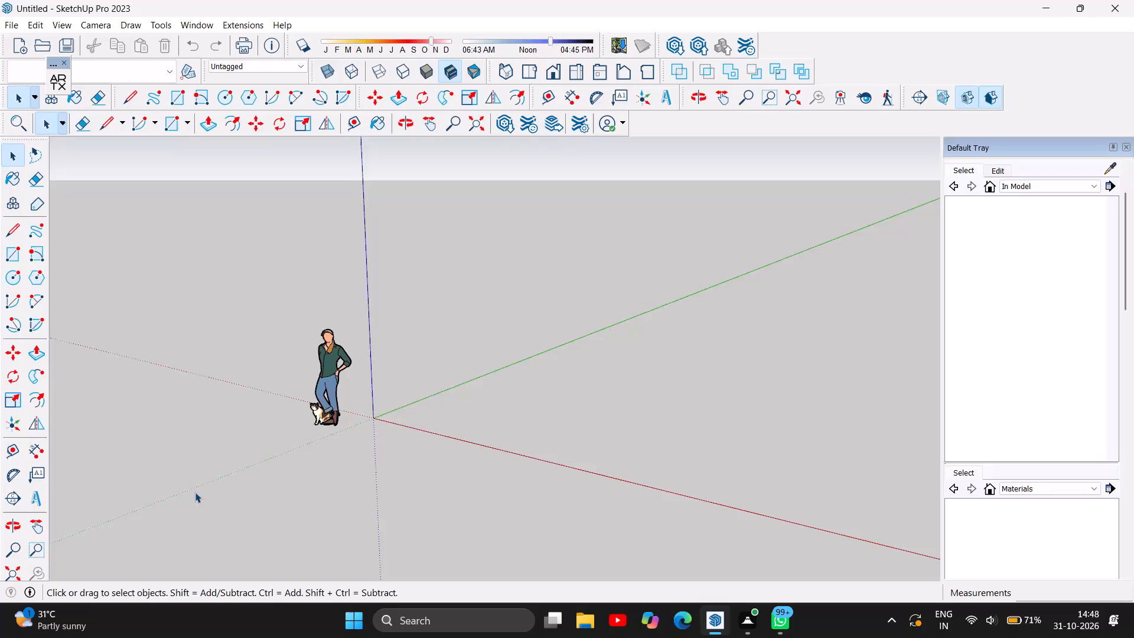
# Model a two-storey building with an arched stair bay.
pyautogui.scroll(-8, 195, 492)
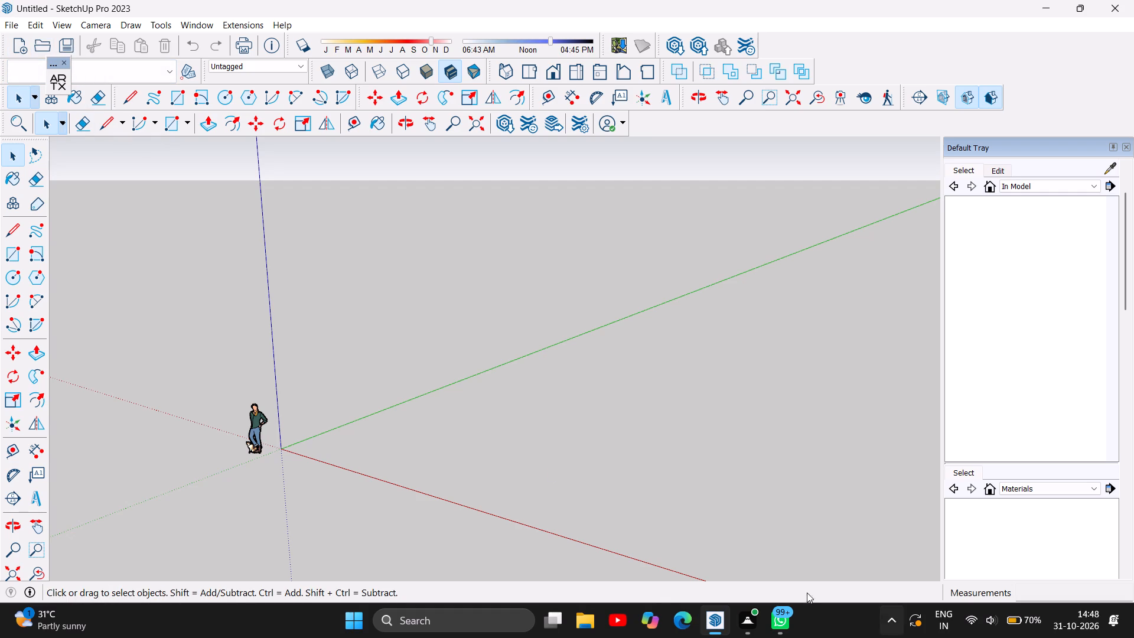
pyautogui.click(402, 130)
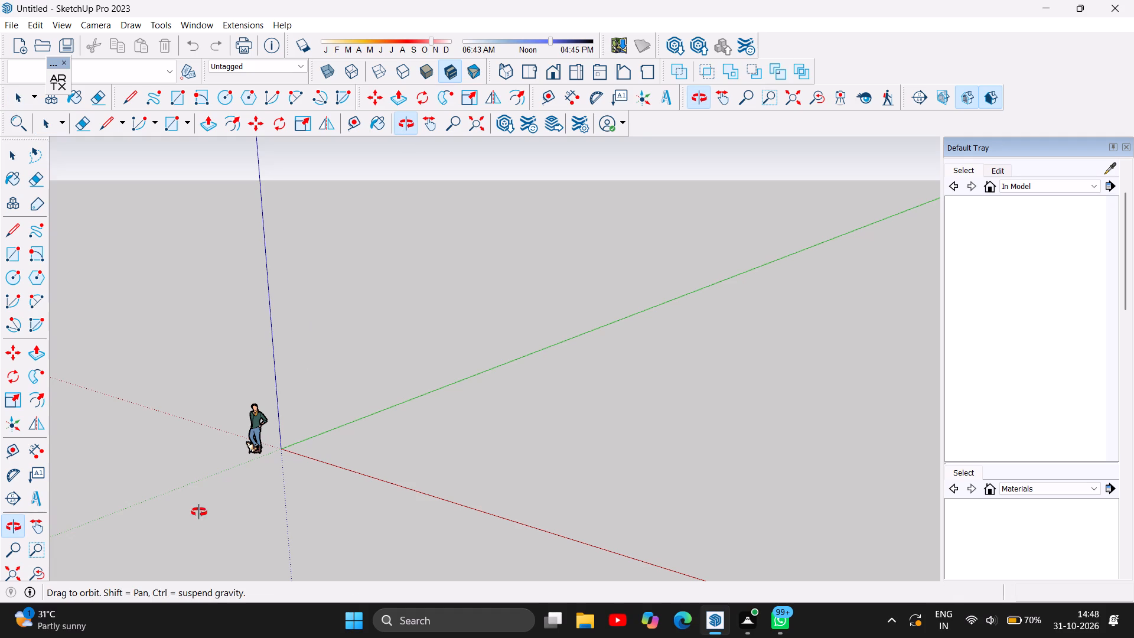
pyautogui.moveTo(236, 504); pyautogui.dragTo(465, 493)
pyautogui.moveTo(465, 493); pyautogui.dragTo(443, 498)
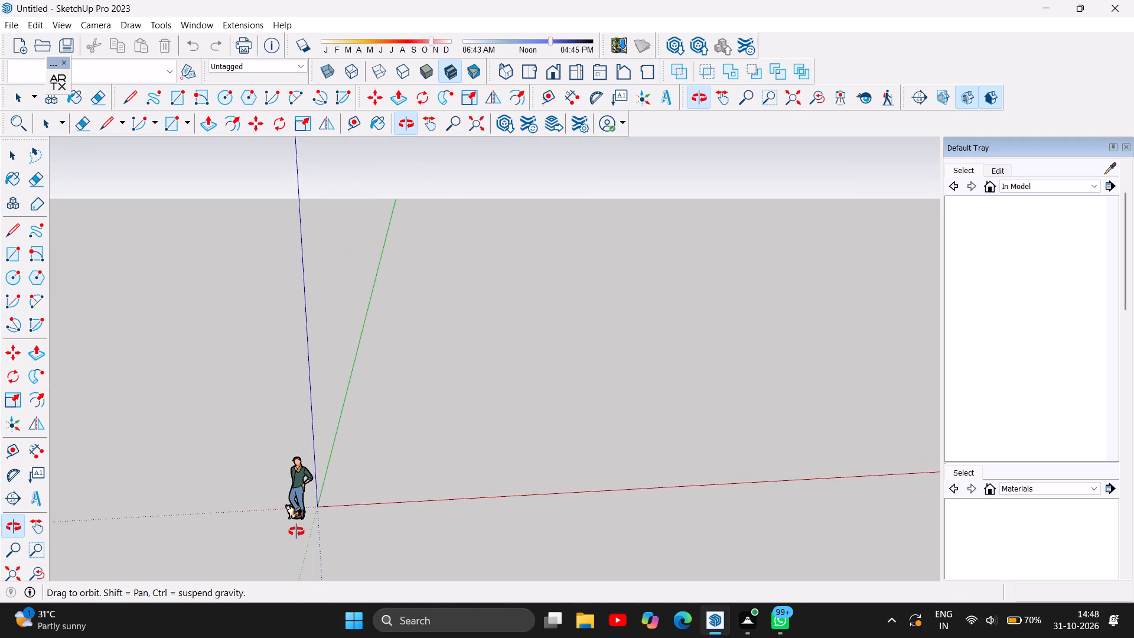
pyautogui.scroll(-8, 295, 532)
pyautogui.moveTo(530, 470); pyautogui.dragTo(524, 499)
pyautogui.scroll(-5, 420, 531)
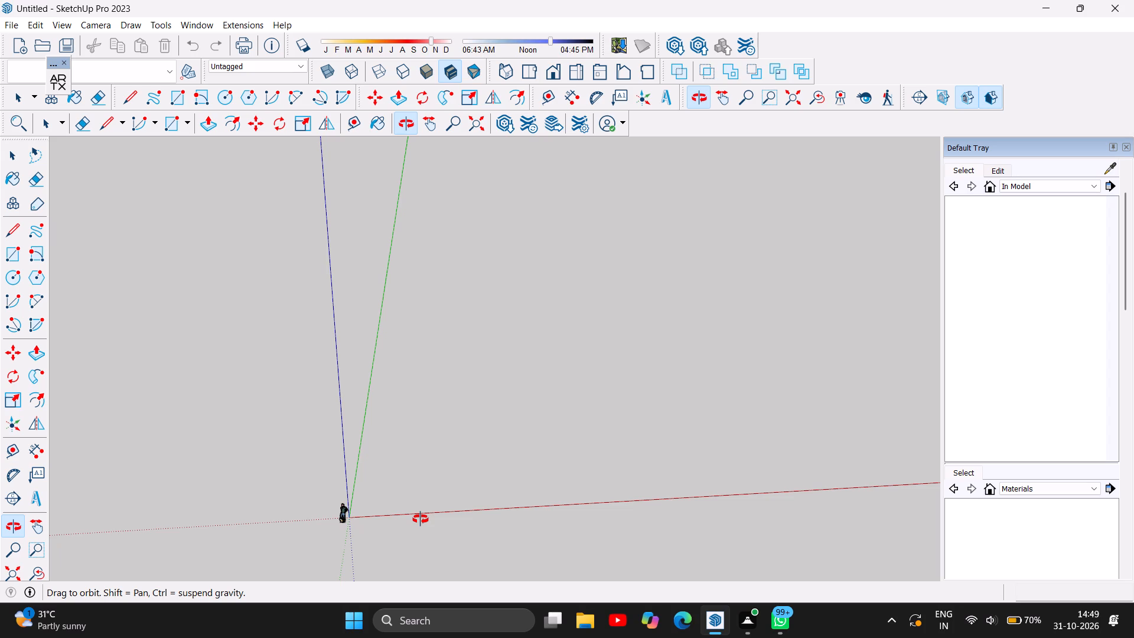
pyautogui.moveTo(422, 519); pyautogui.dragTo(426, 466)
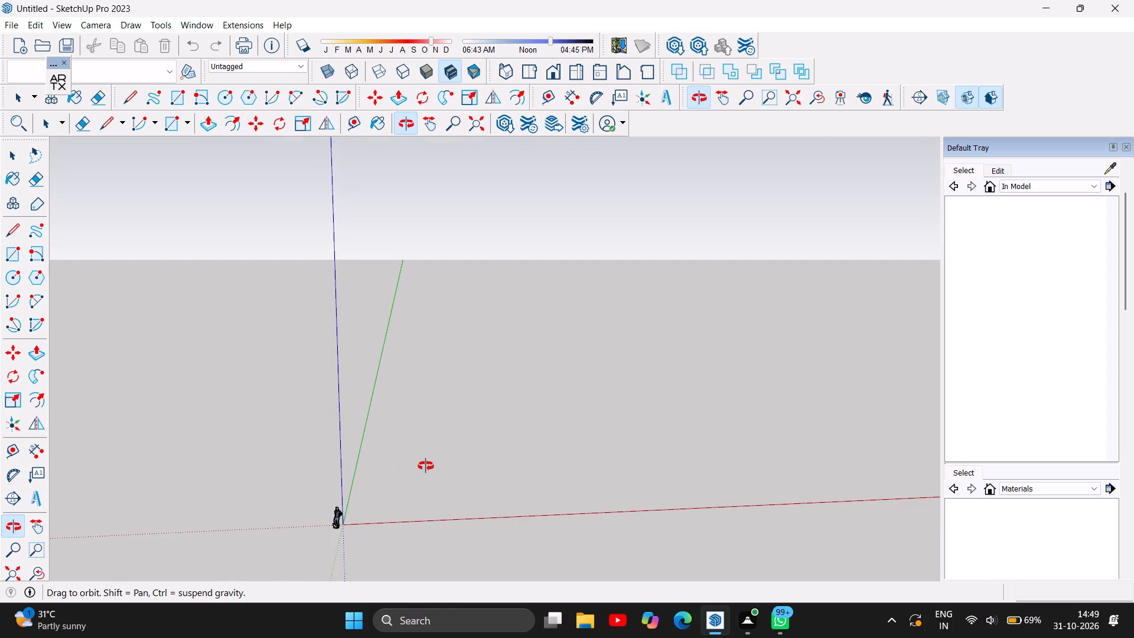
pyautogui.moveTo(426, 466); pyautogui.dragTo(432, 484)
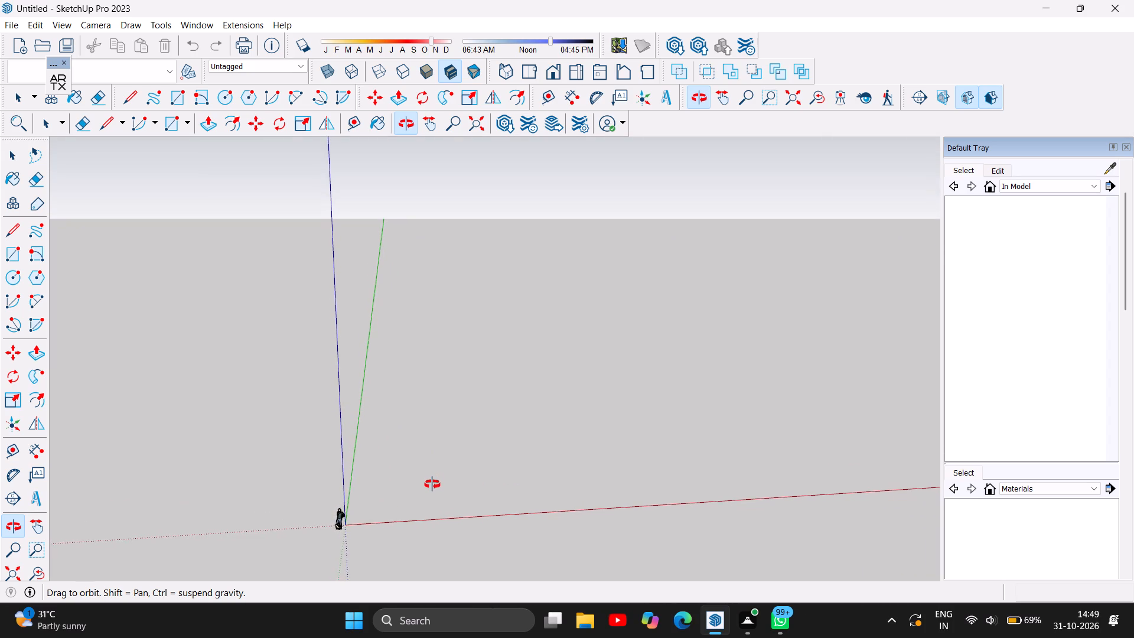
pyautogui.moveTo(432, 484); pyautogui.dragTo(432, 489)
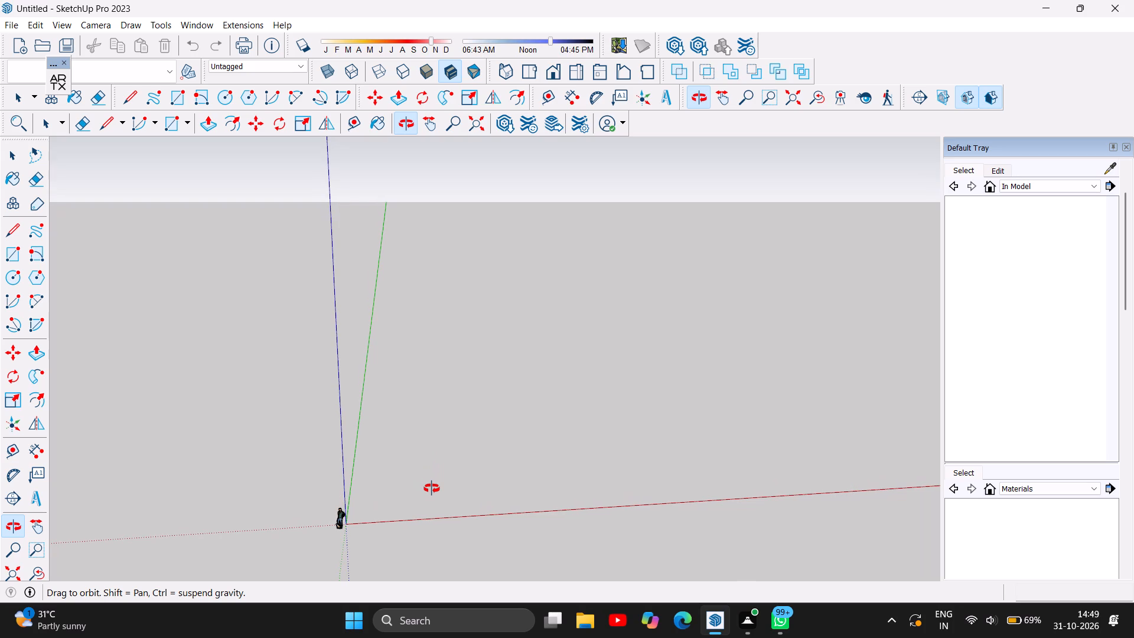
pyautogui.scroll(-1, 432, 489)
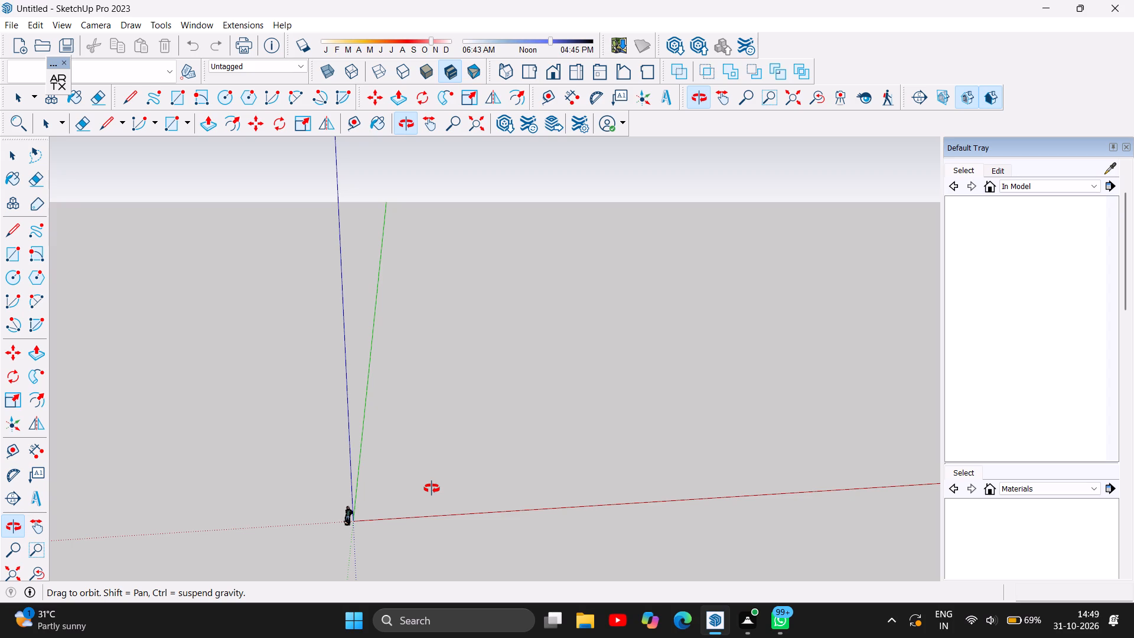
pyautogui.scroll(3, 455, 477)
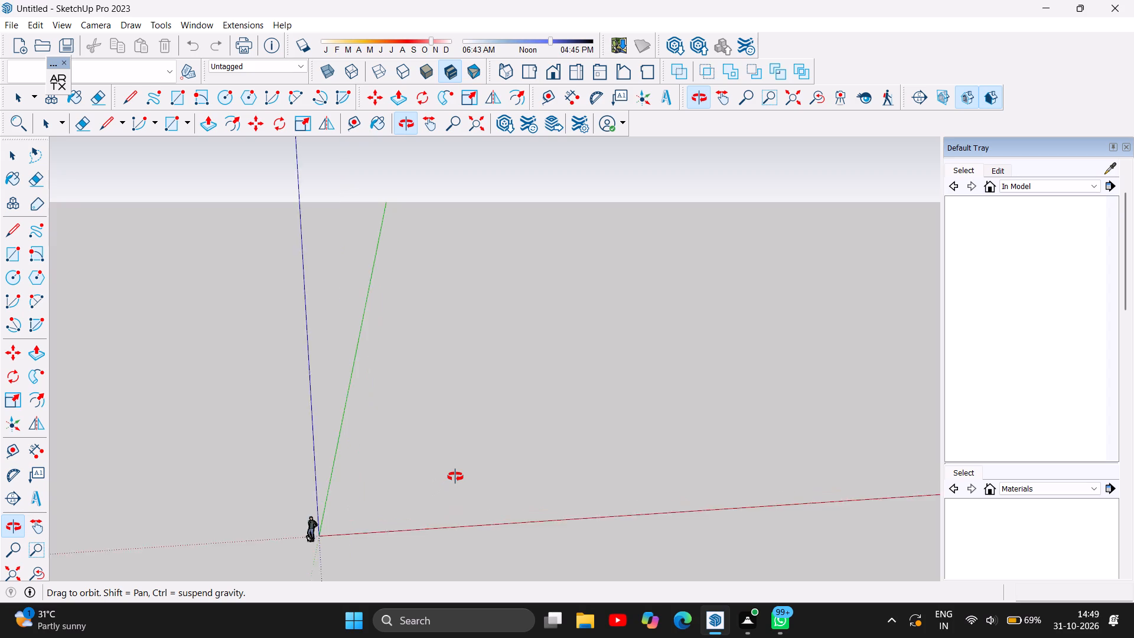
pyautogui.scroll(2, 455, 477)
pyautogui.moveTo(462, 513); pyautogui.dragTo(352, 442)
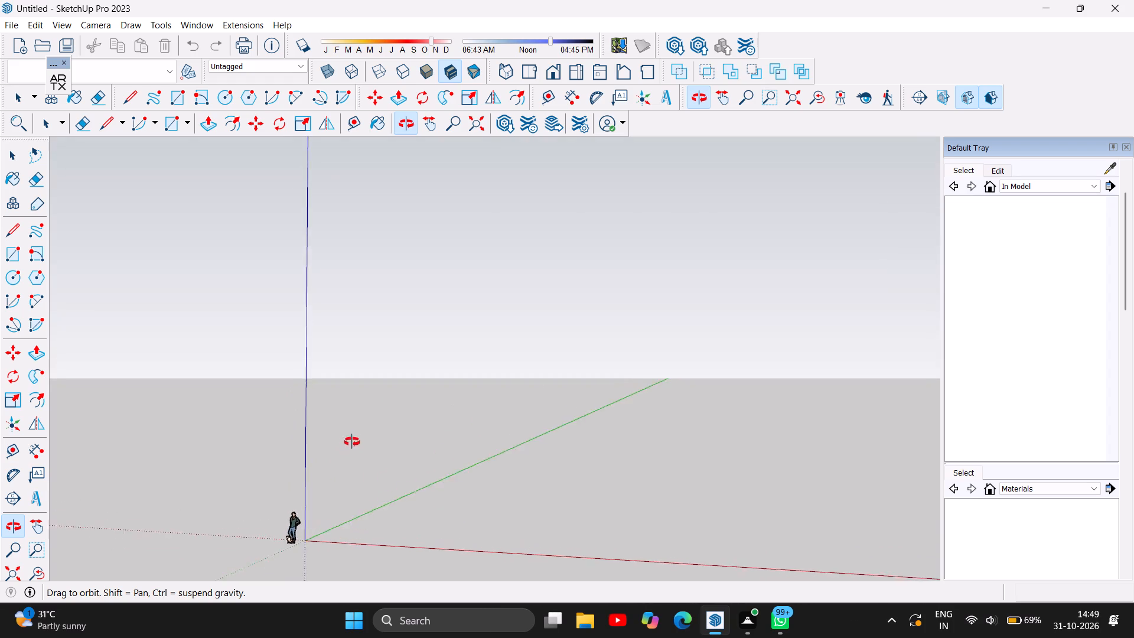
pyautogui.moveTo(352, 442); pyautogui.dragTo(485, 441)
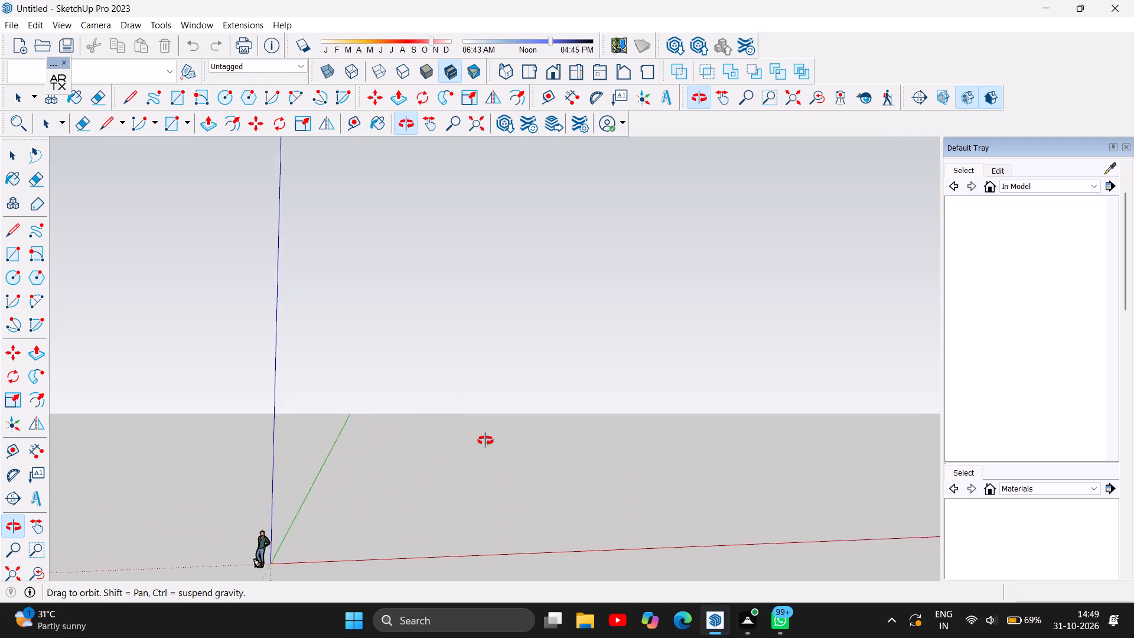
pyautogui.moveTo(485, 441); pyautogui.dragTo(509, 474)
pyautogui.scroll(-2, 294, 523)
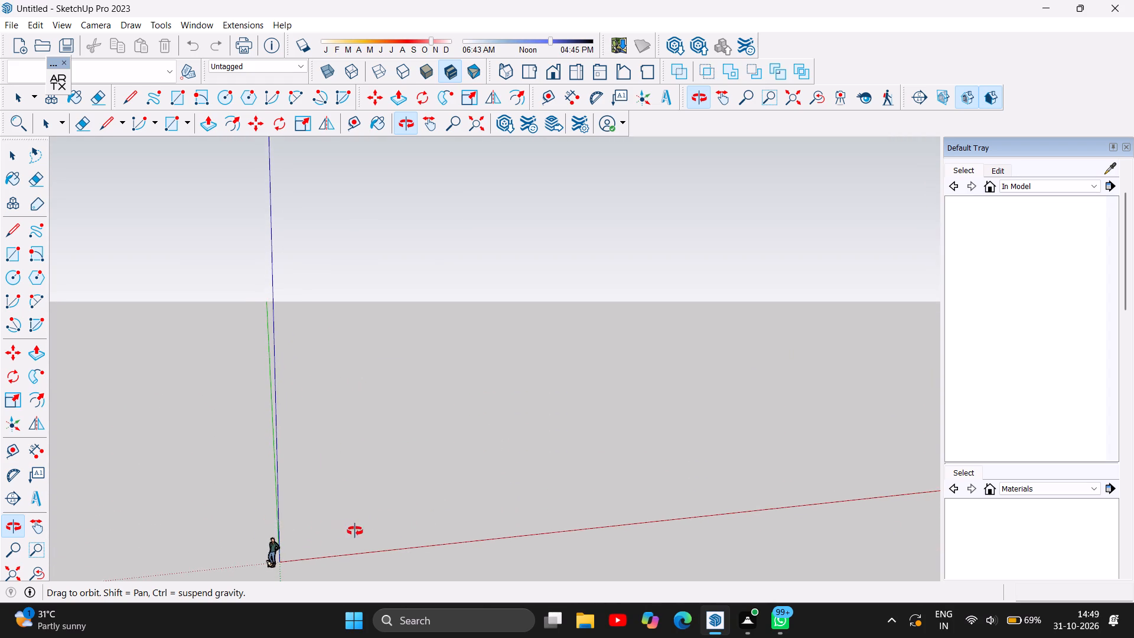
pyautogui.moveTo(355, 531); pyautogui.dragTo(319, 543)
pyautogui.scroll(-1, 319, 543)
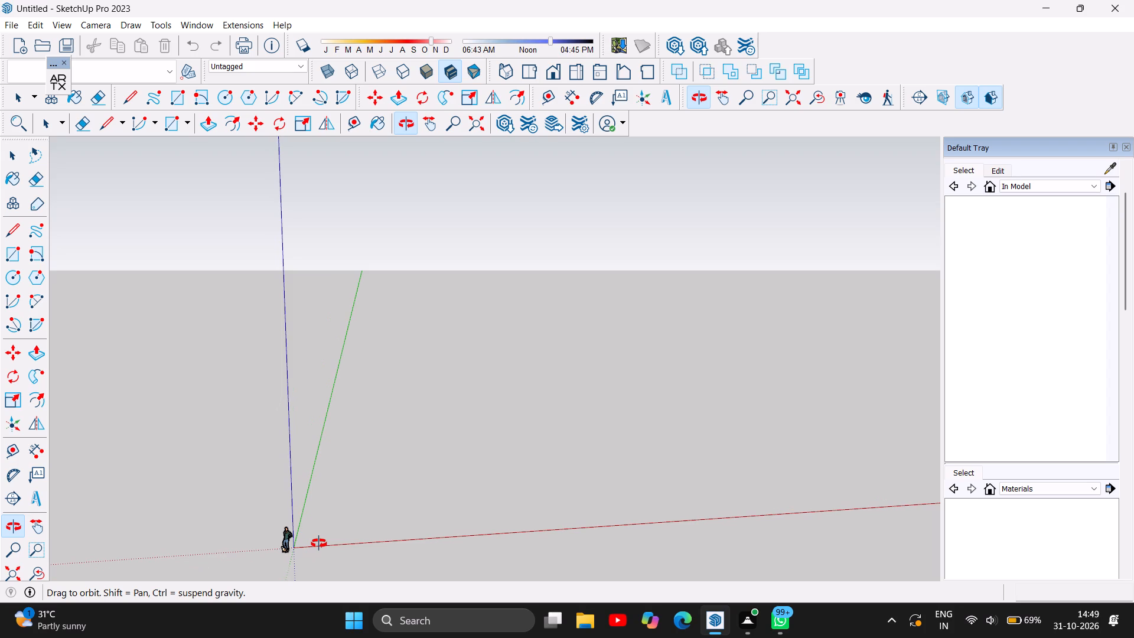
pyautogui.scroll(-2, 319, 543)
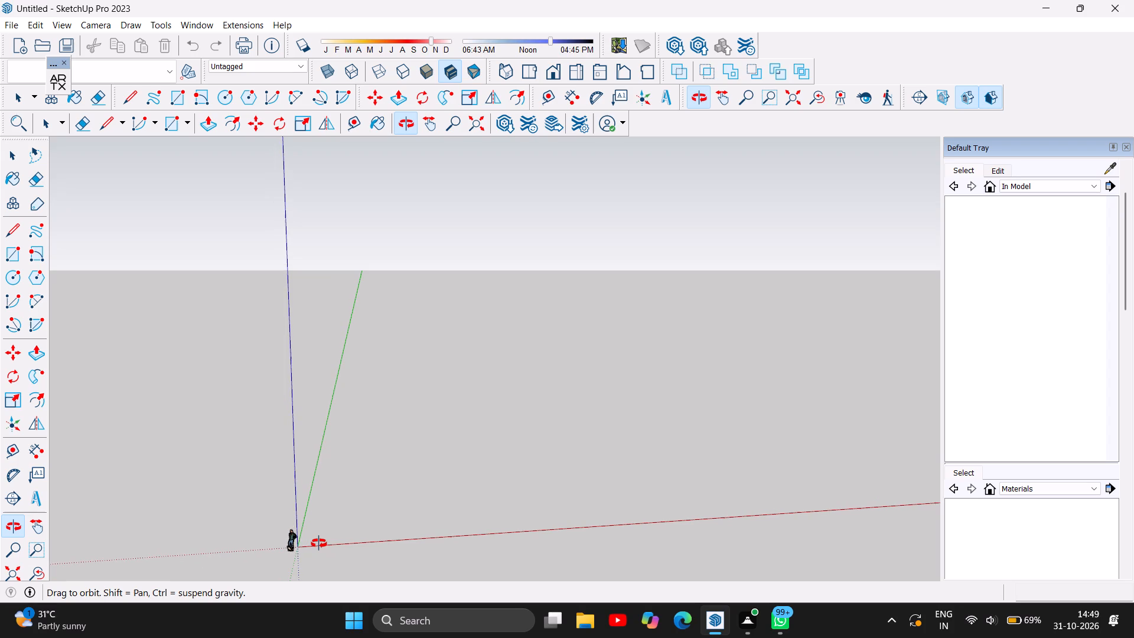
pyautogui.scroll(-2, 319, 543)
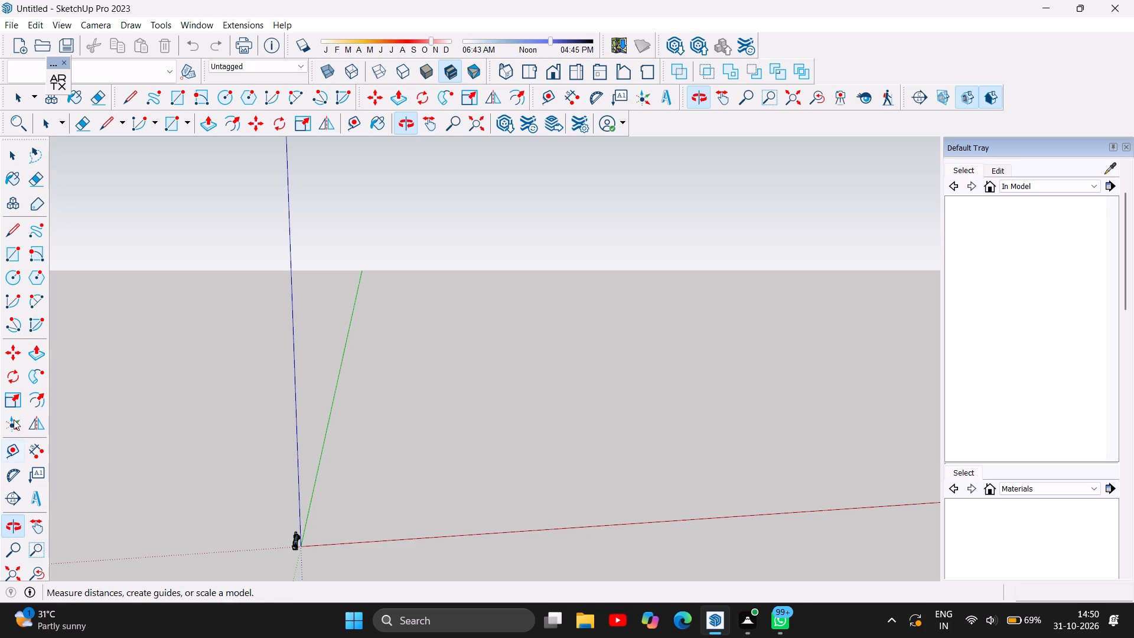
# Place a construction guide parallel to the red axis, offset 9'3" from it along the green direction.
pyautogui.click(12, 453)
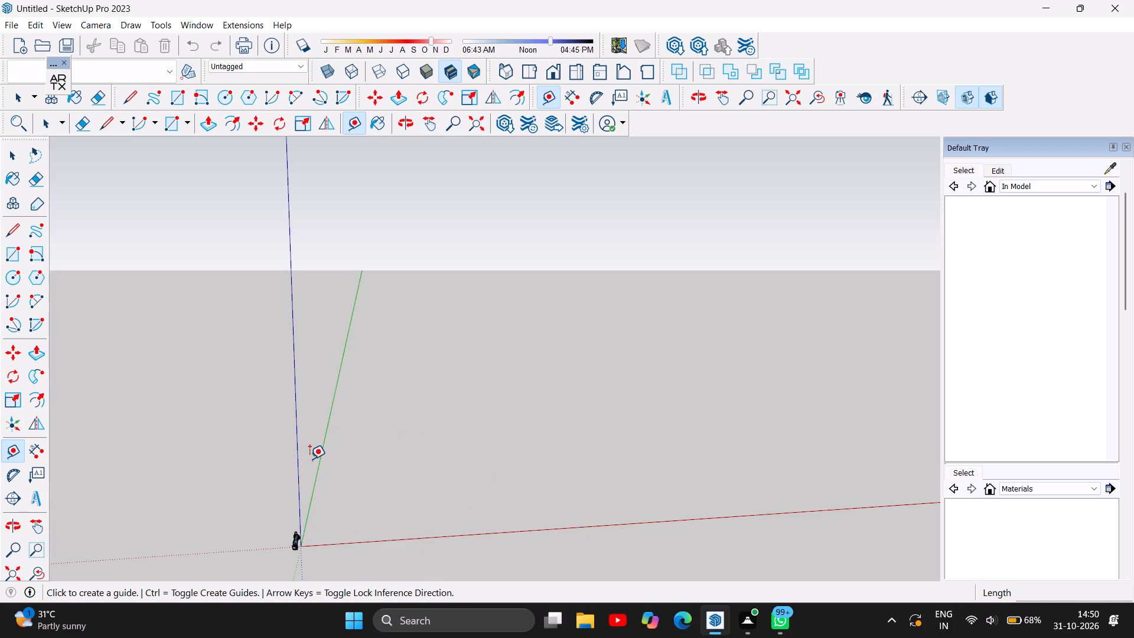
pyautogui.scroll(-1, 309, 459)
pyautogui.scroll(1, 513, 476)
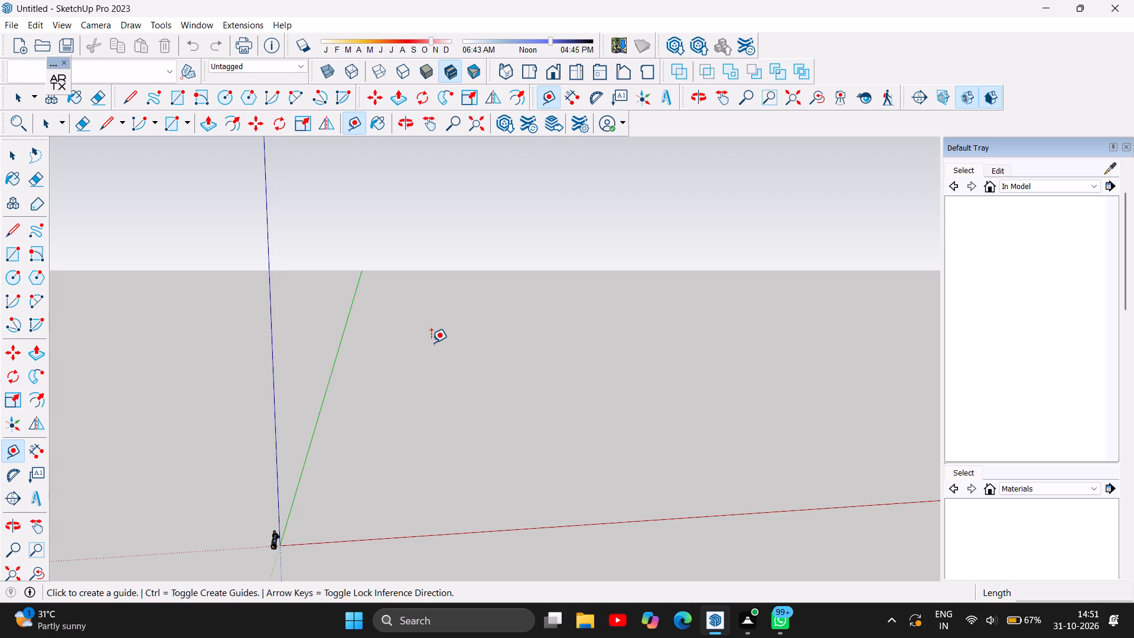
pyautogui.scroll(-3, 249, 429)
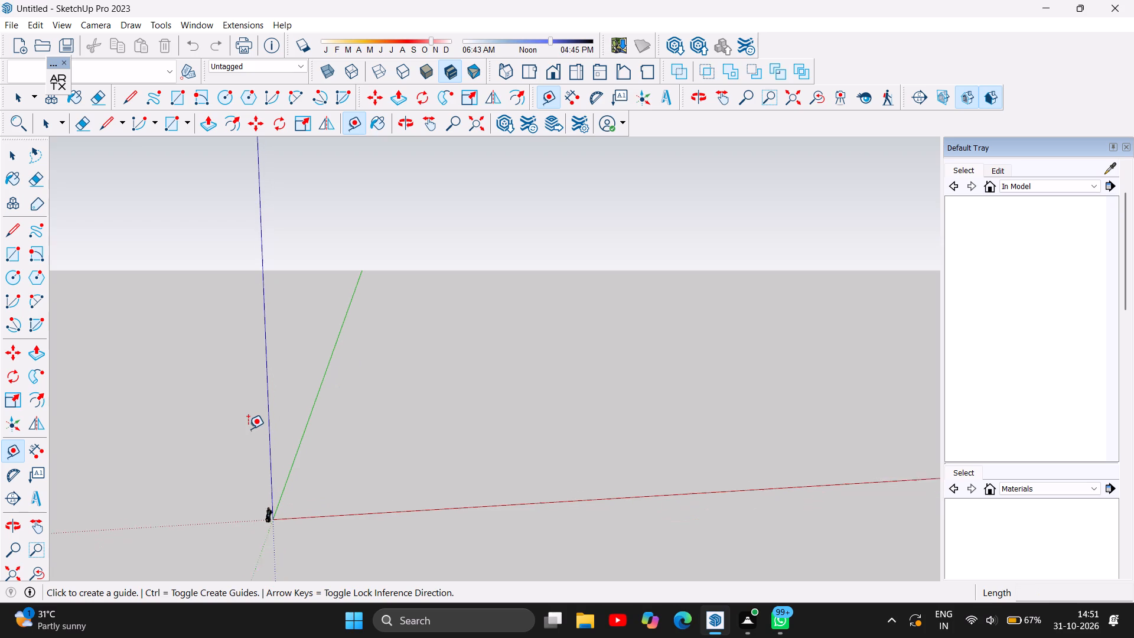
pyautogui.scroll(-1, 248, 429)
pyautogui.scroll(1, 334, 451)
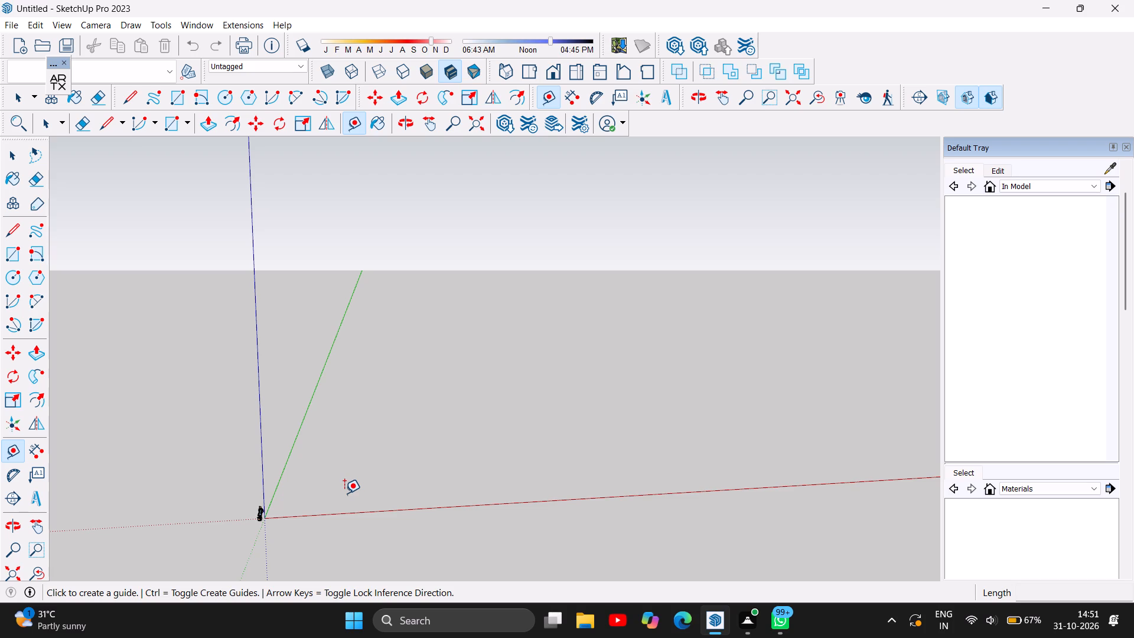
pyautogui.scroll(-1, 344, 493)
pyautogui.scroll(3, 344, 493)
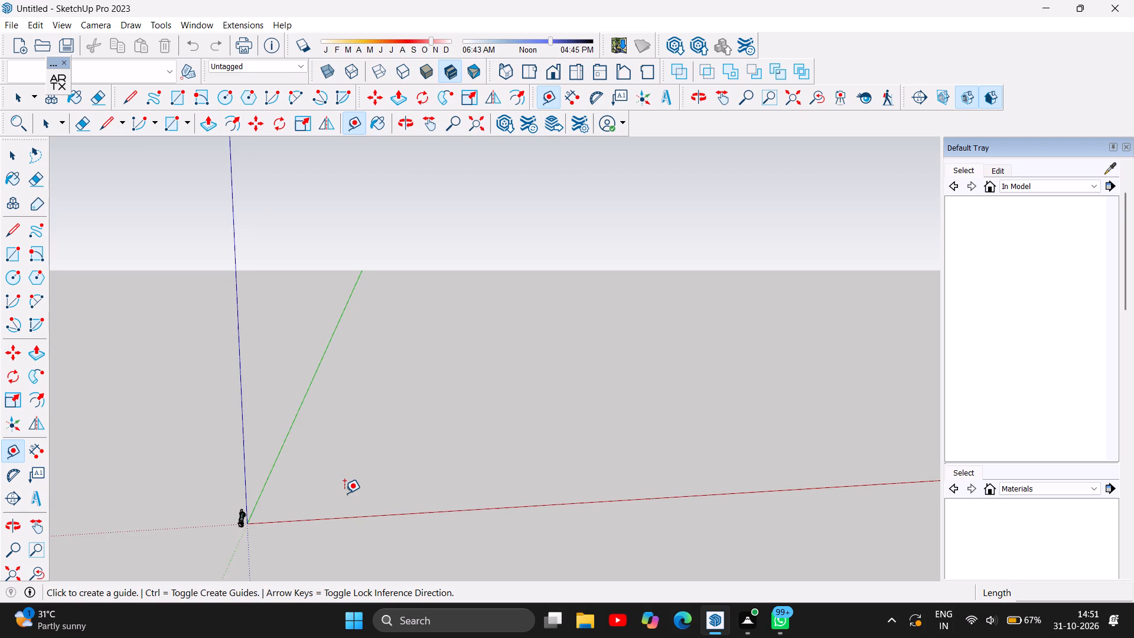
pyautogui.scroll(-1, 344, 493)
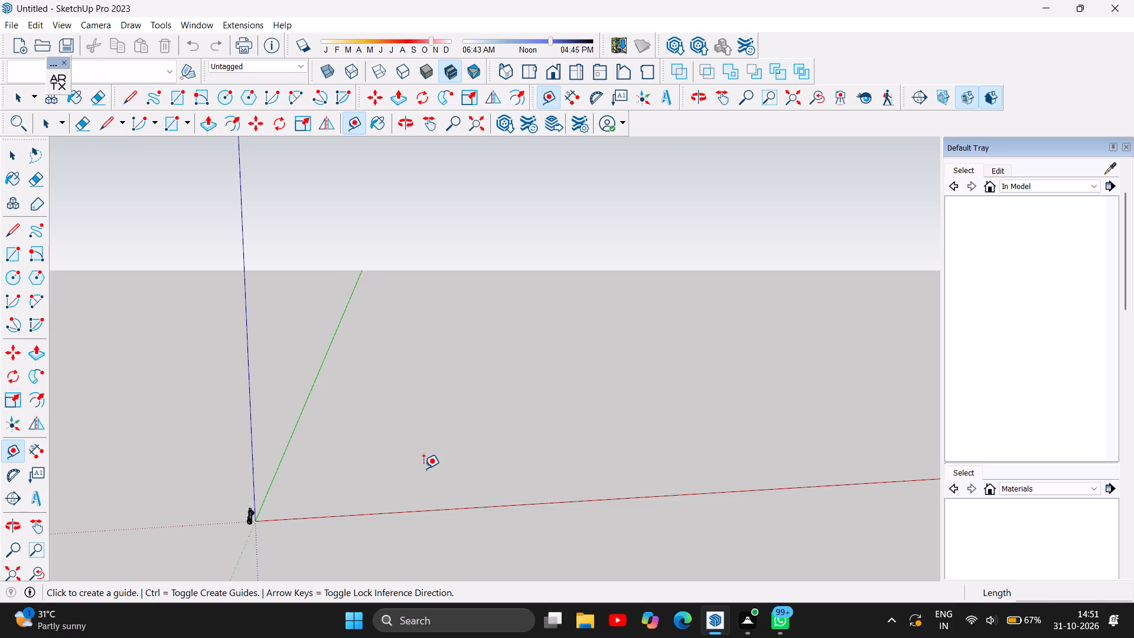
pyautogui.click(464, 509)
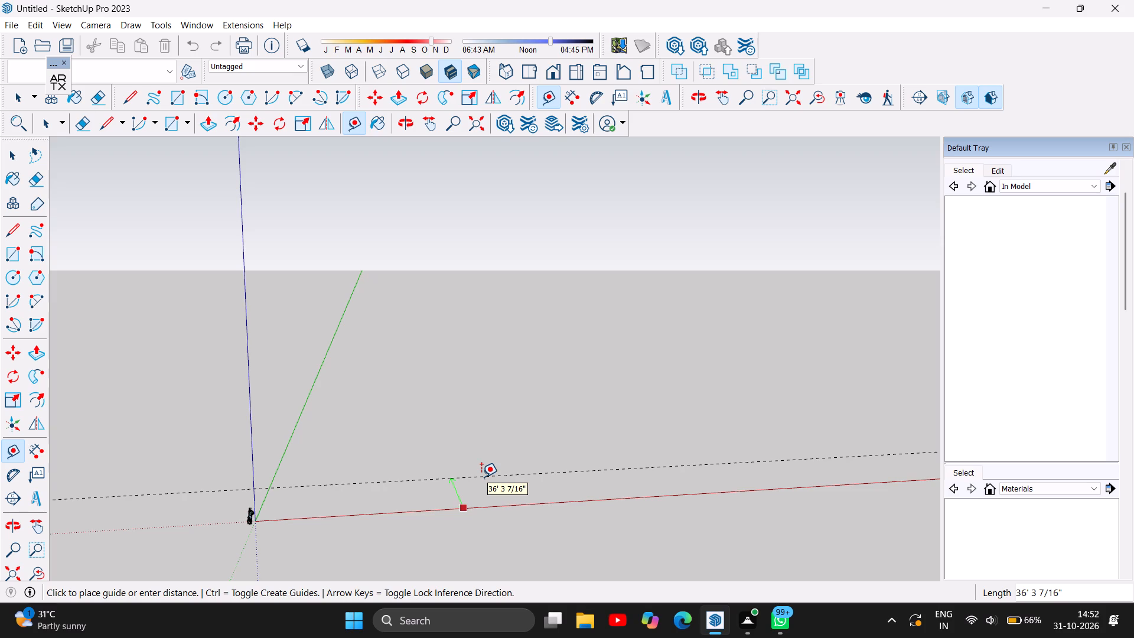
pyautogui.write("9'3")
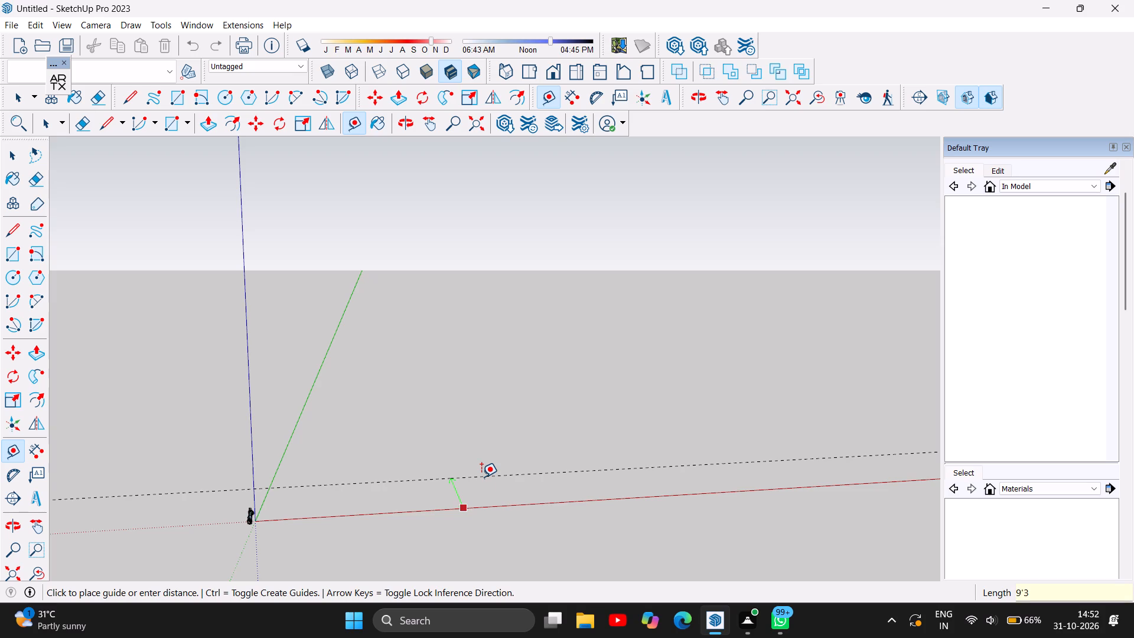
pyautogui.press('Return')
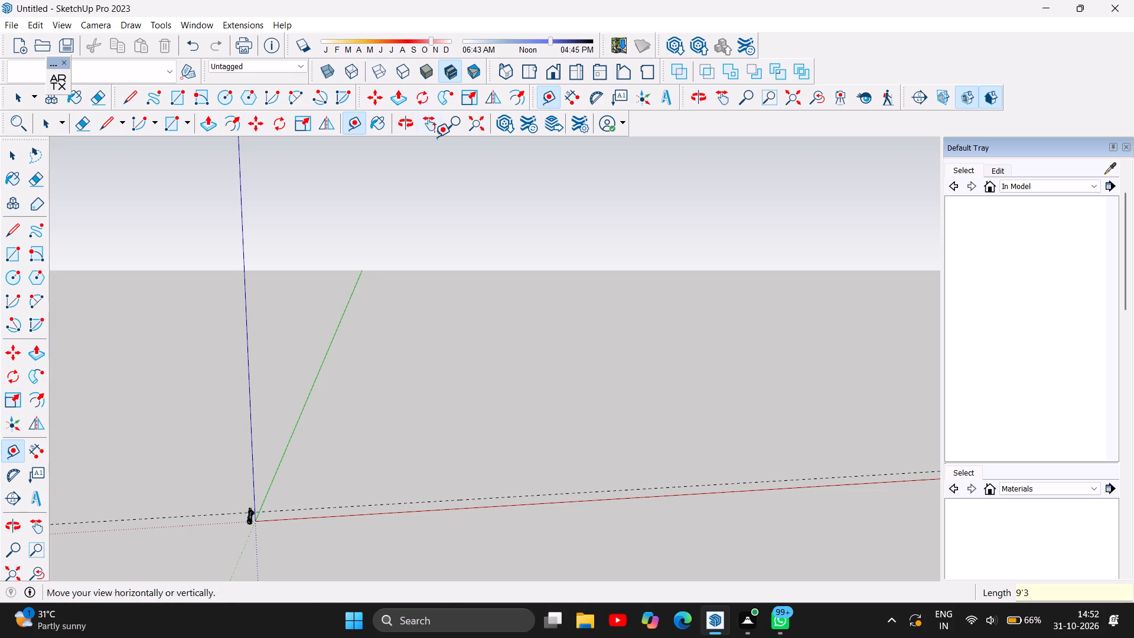
# Add a second parallel guide 9" beyond the first guide, on the side away from the red axis.
pyautogui.click(404, 121)
pyautogui.moveTo(415, 302); pyautogui.dragTo(399, 568)
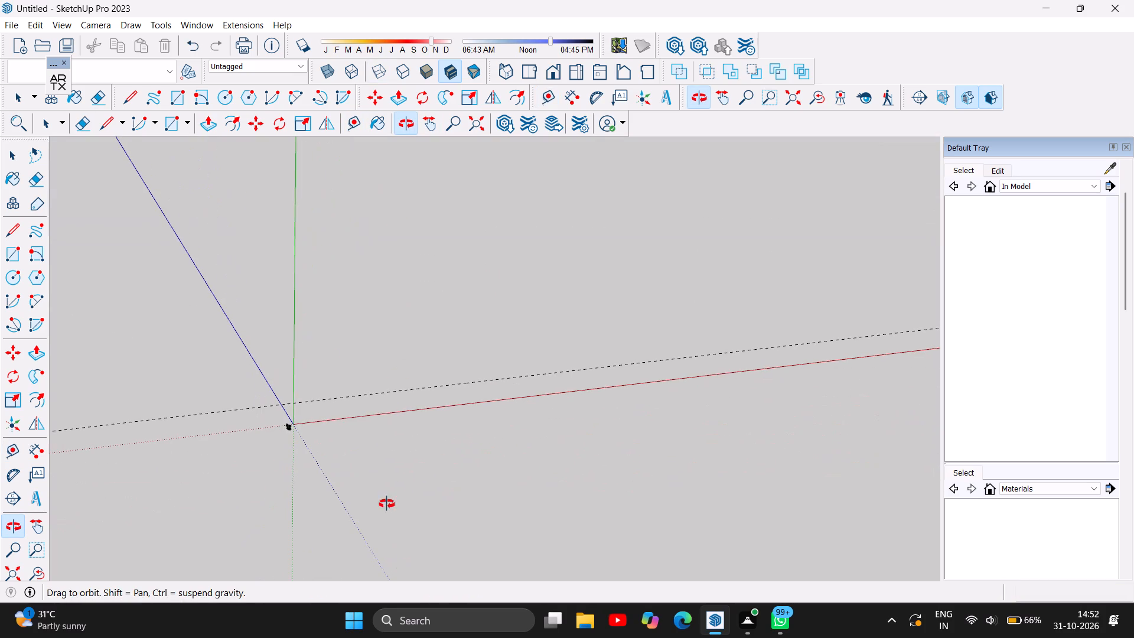
pyautogui.scroll(2, 338, 432)
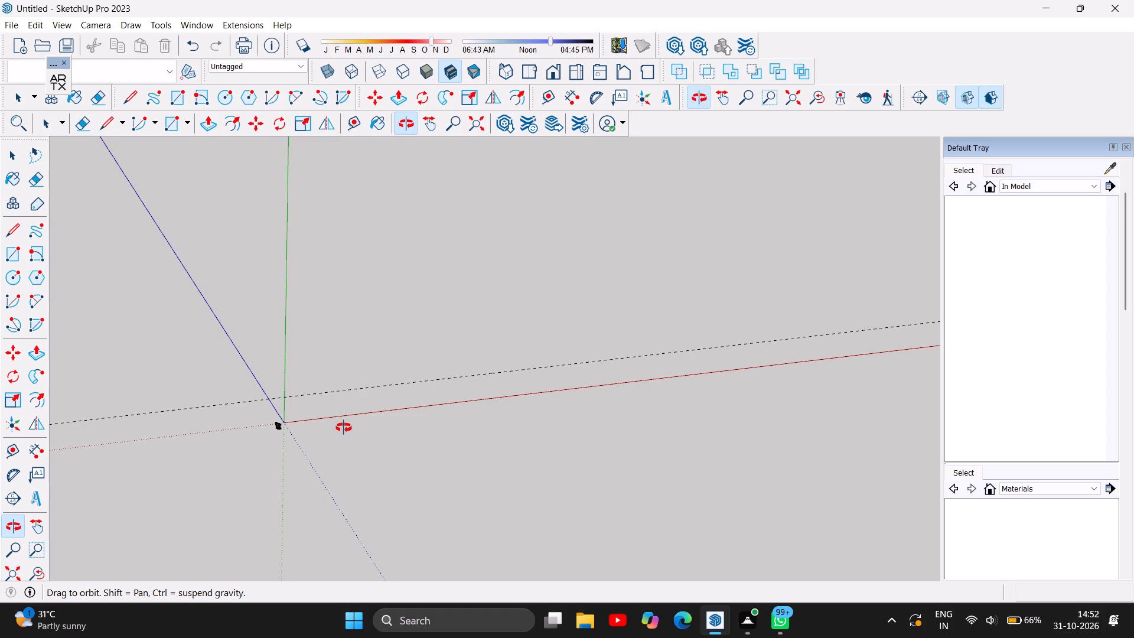
pyautogui.scroll(1, 360, 424)
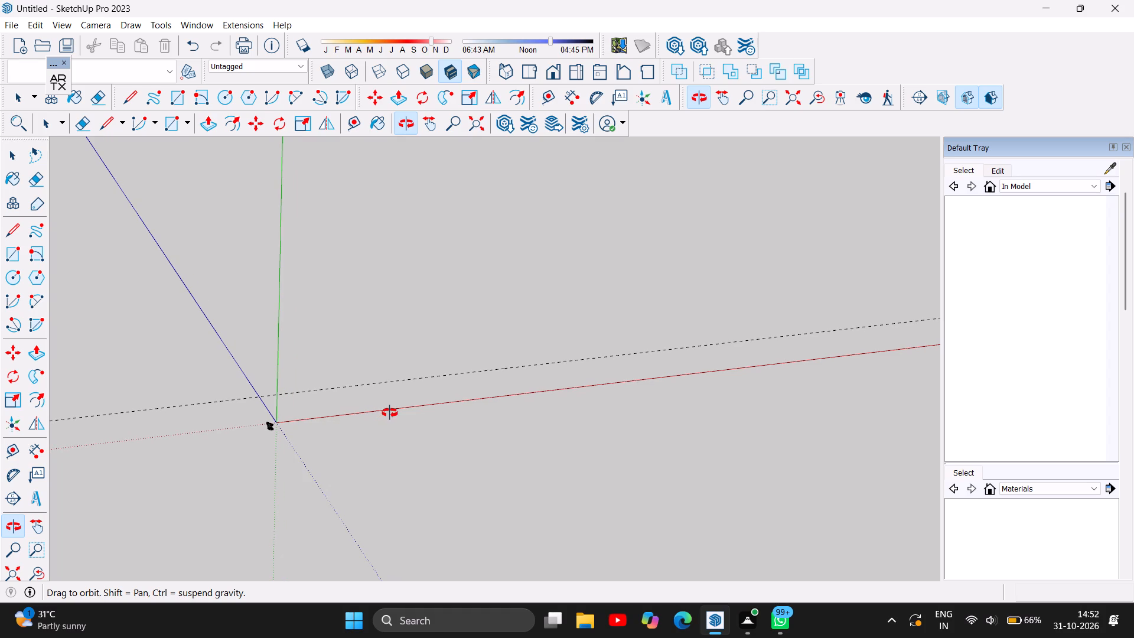
pyautogui.scroll(2, 422, 363)
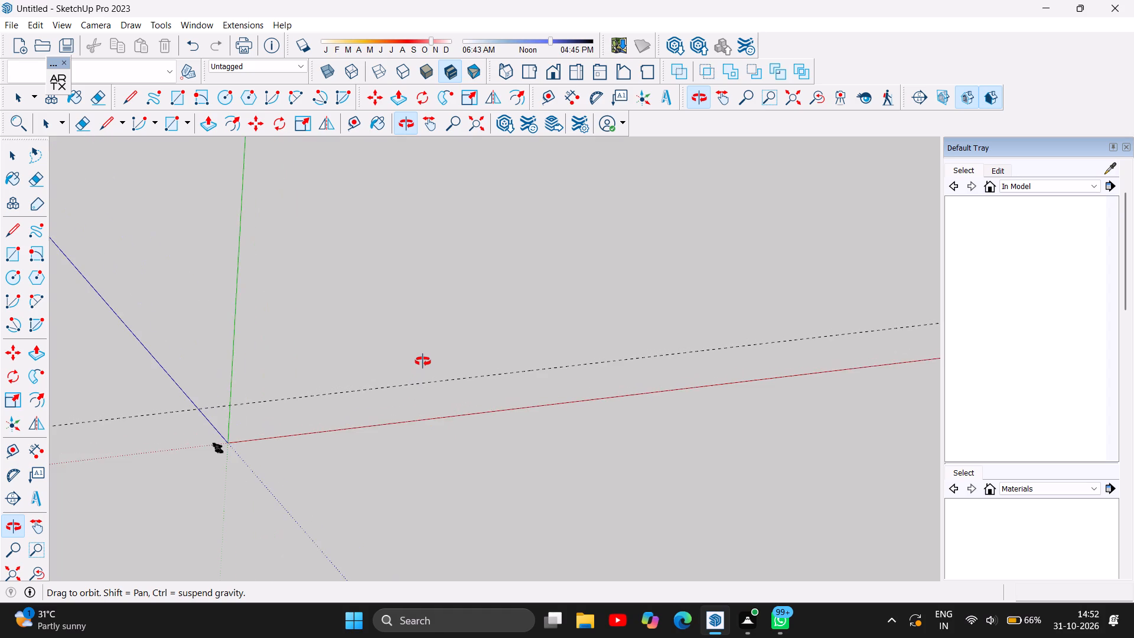
pyautogui.scroll(1, 423, 362)
pyautogui.scroll(3, 369, 401)
pyautogui.scroll(6, 433, 364)
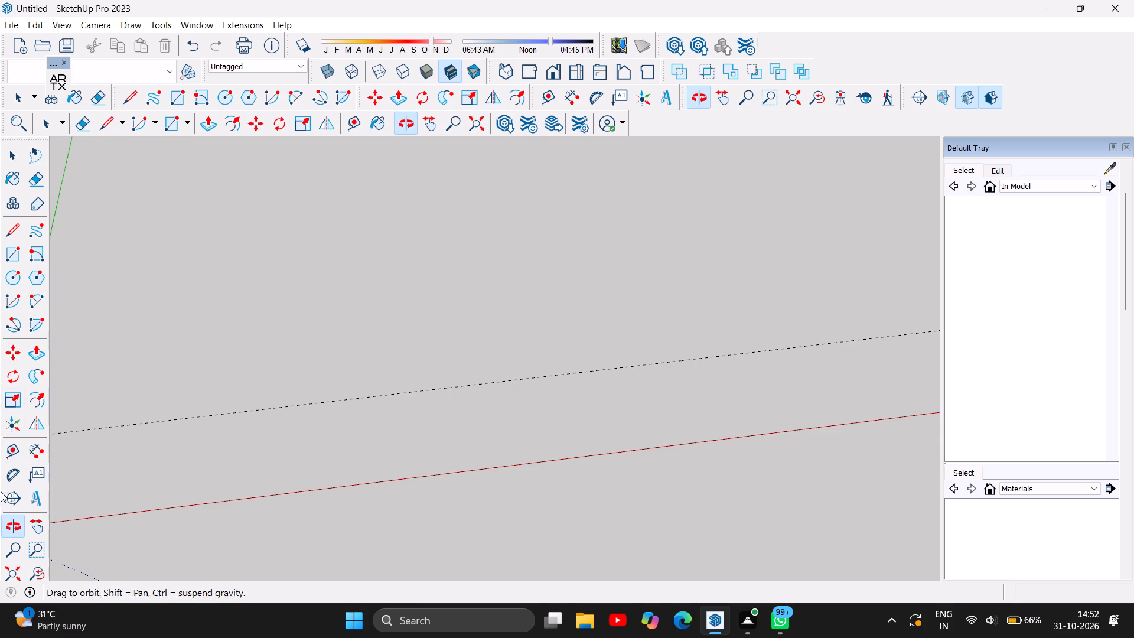
pyautogui.click(7, 454)
pyautogui.click(210, 417)
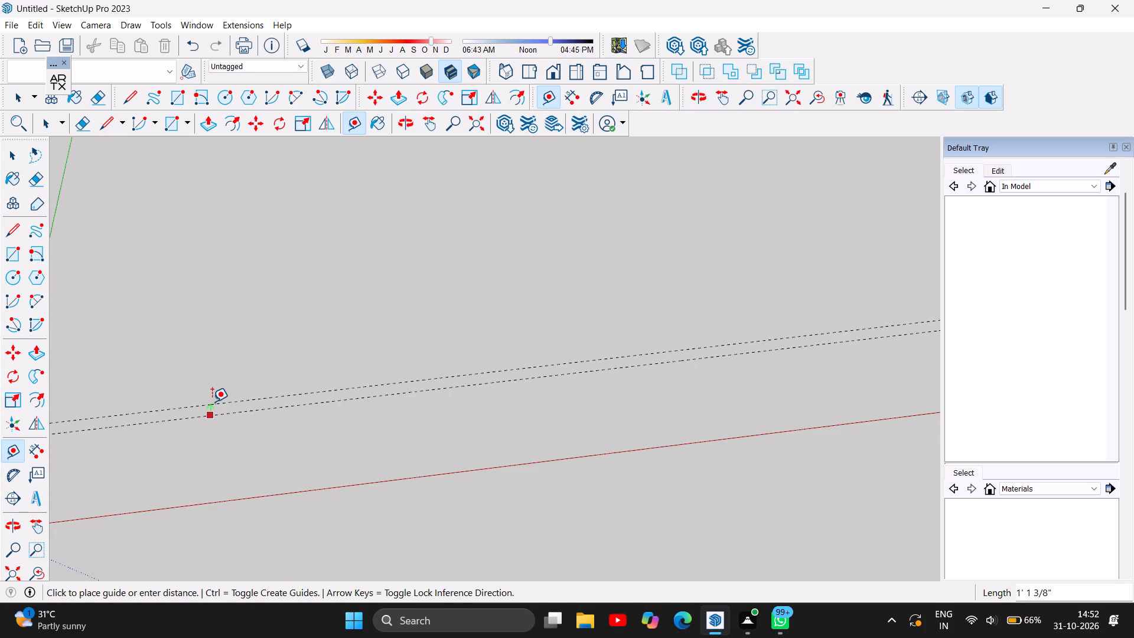
pyautogui.press('9')
pyautogui.press('Return')
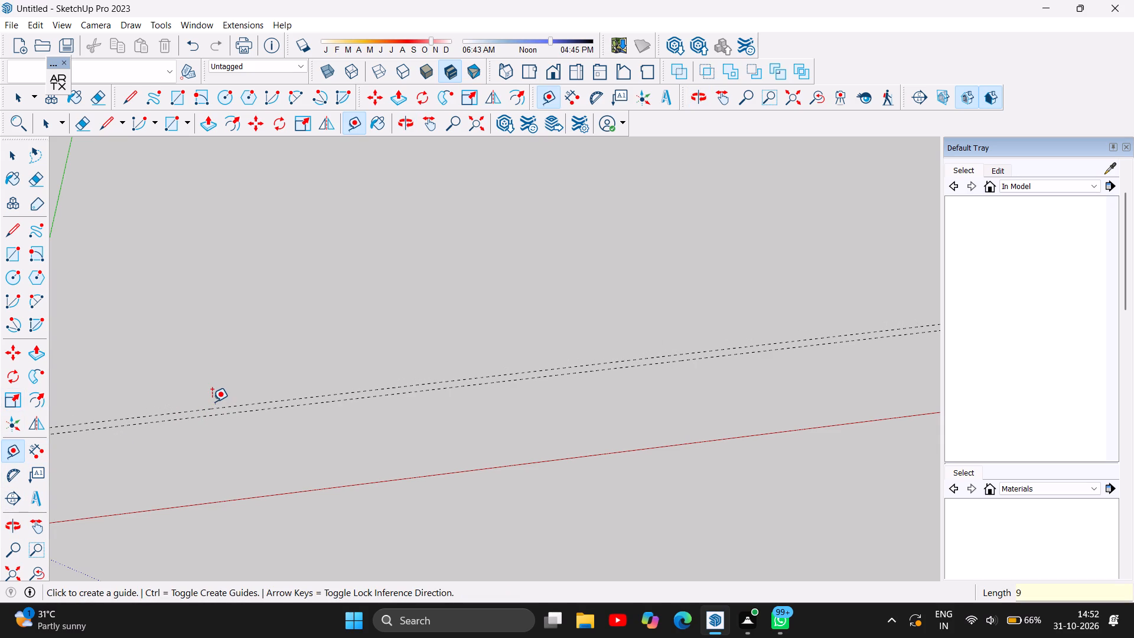
# Add a third parallel guide 17'3" beyond the outer guide, continuing away from the red axis.
pyautogui.click(220, 410)
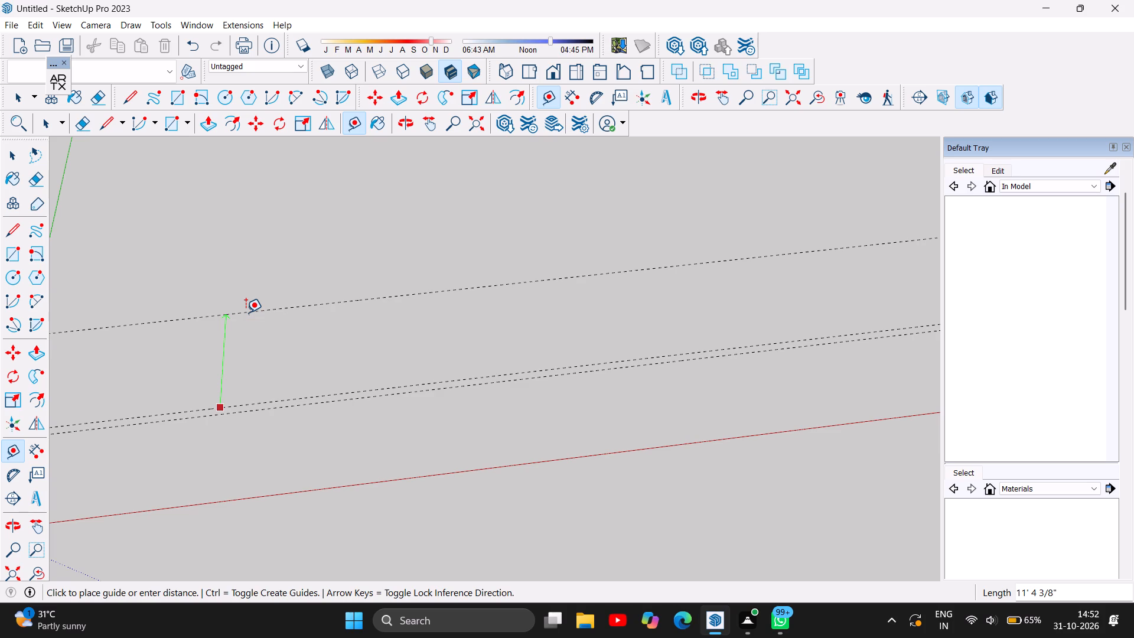
pyautogui.write("17'")
pyautogui.press('3')
pyautogui.press('Return')
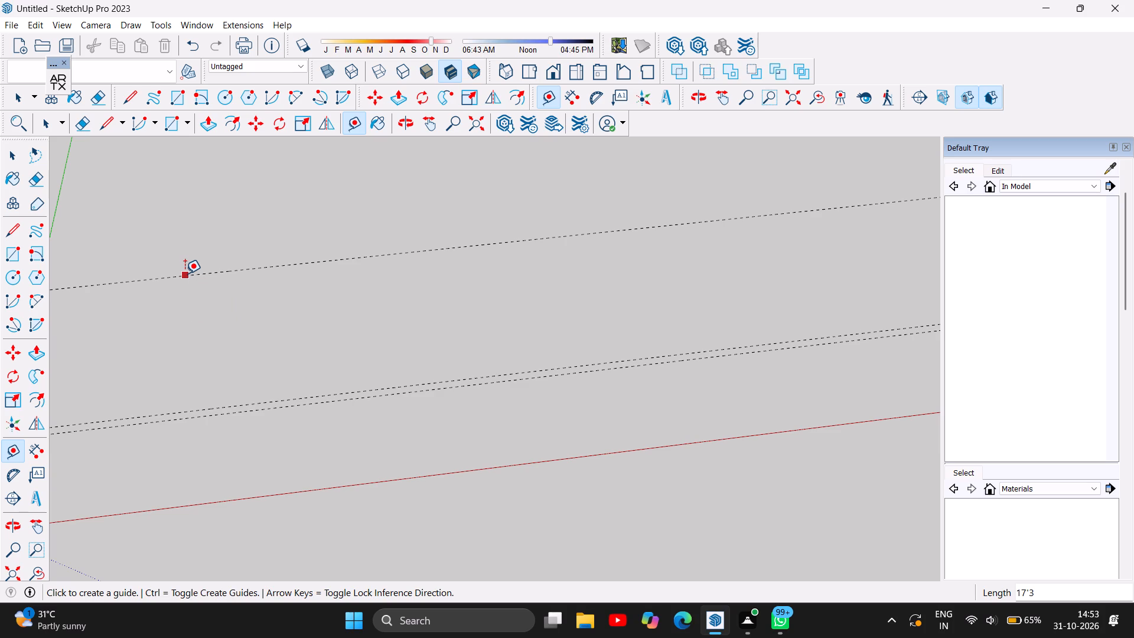
# Add a fourth parallel guide 9" beyond the farthest guide from the red axis.
pyautogui.click(185, 274)
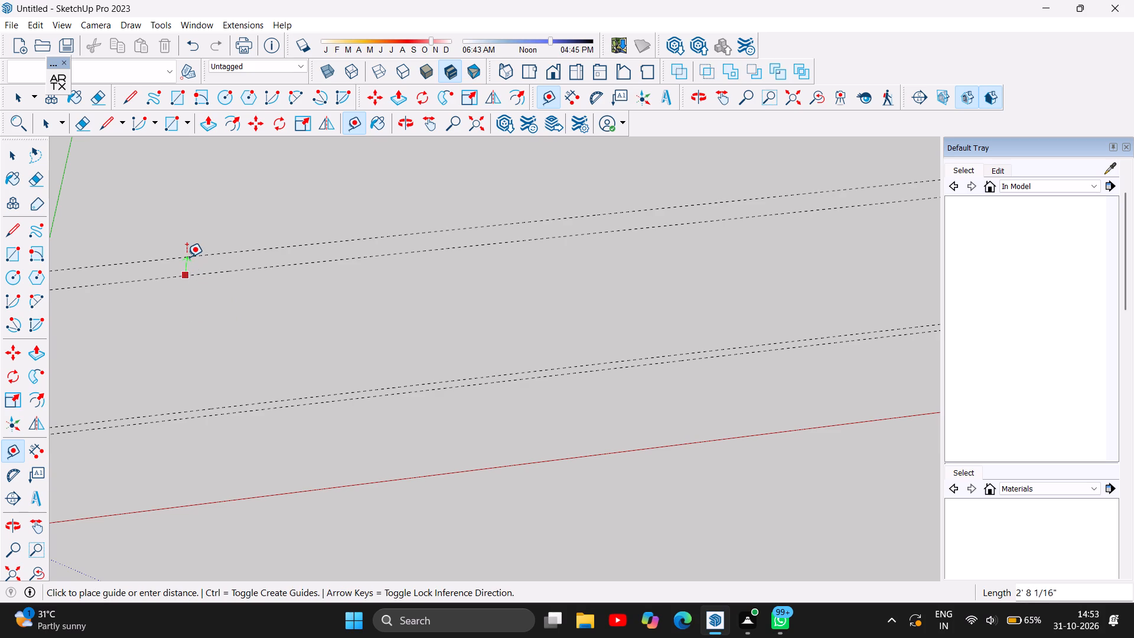
pyautogui.press('9')
pyautogui.press('Return')
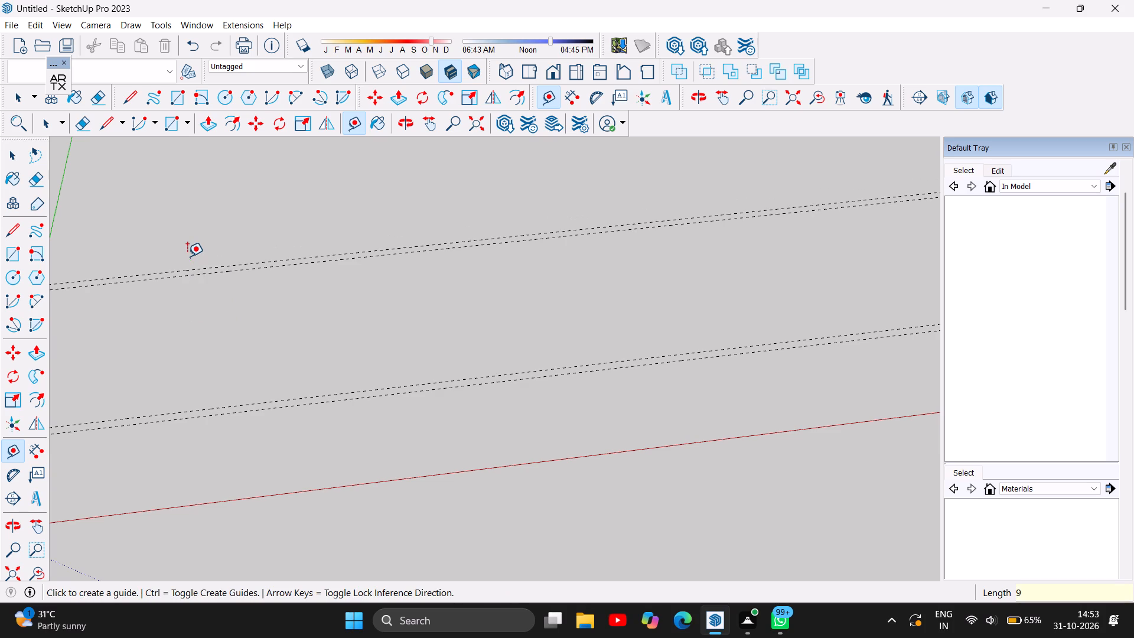
# Add a fifth parallel guide 12' beyond the farthest guide, continuing away from the red axis.
pyautogui.click(178, 269)
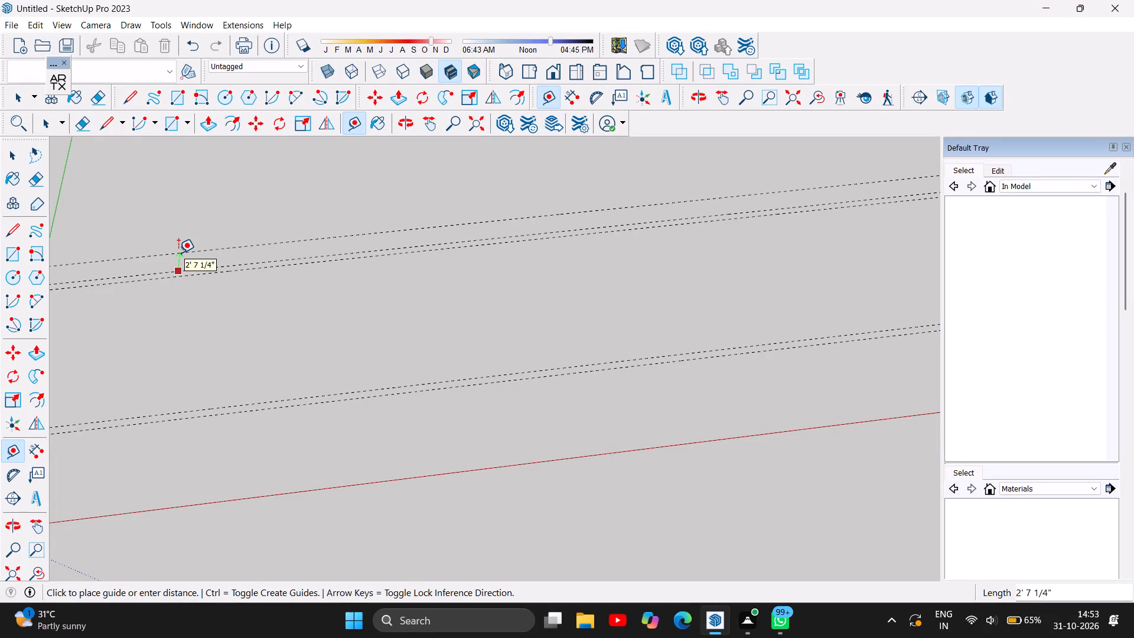
pyautogui.write("12'")
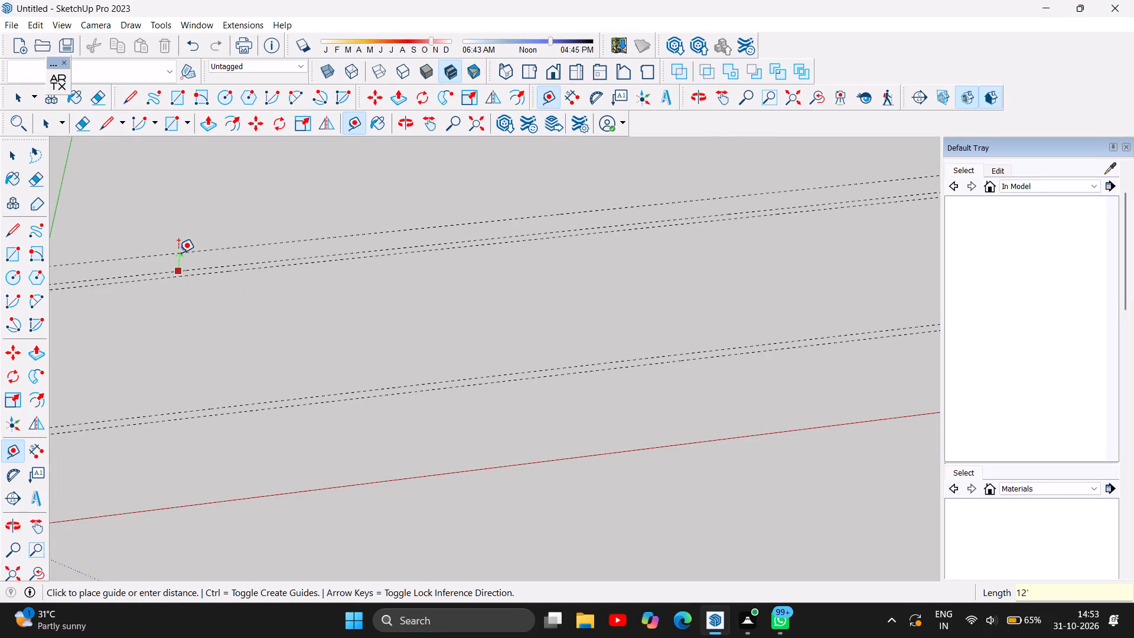
pyautogui.press('Return')
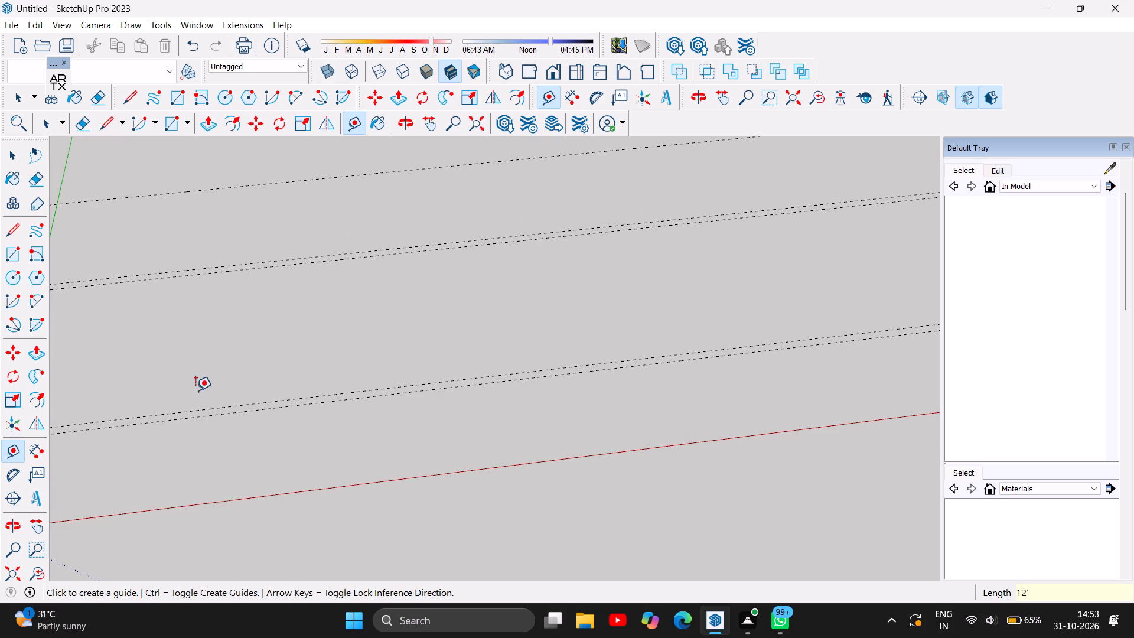
# Add a sixth parallel guide 9" beyond the farthest guide from the red axis.
pyautogui.click(207, 186)
pyautogui.press('9')
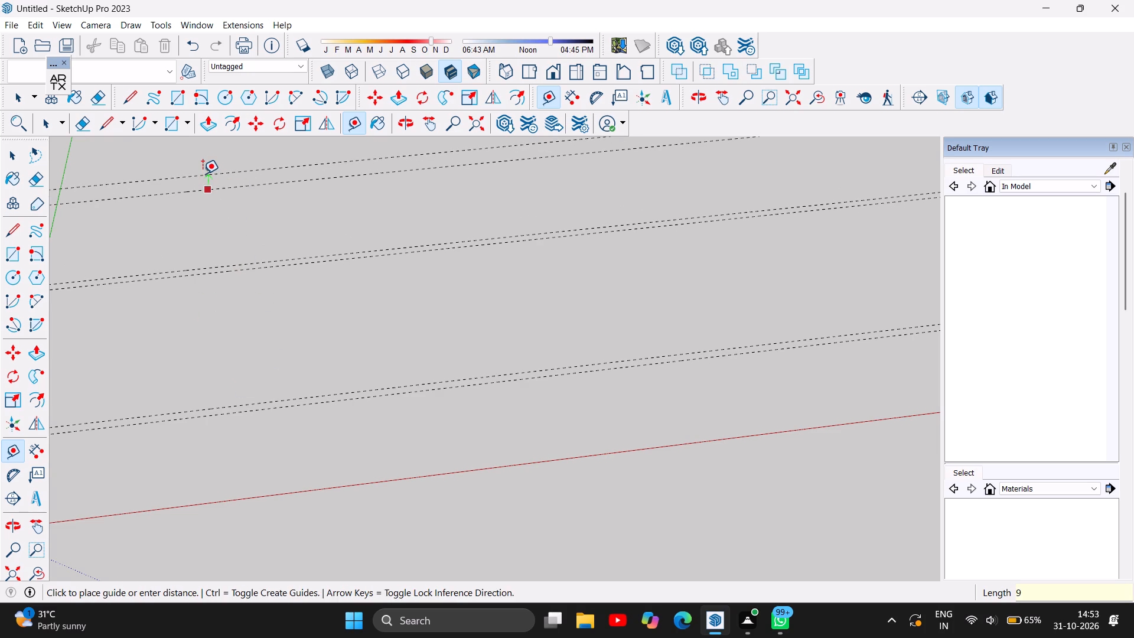
pyautogui.press('Return')
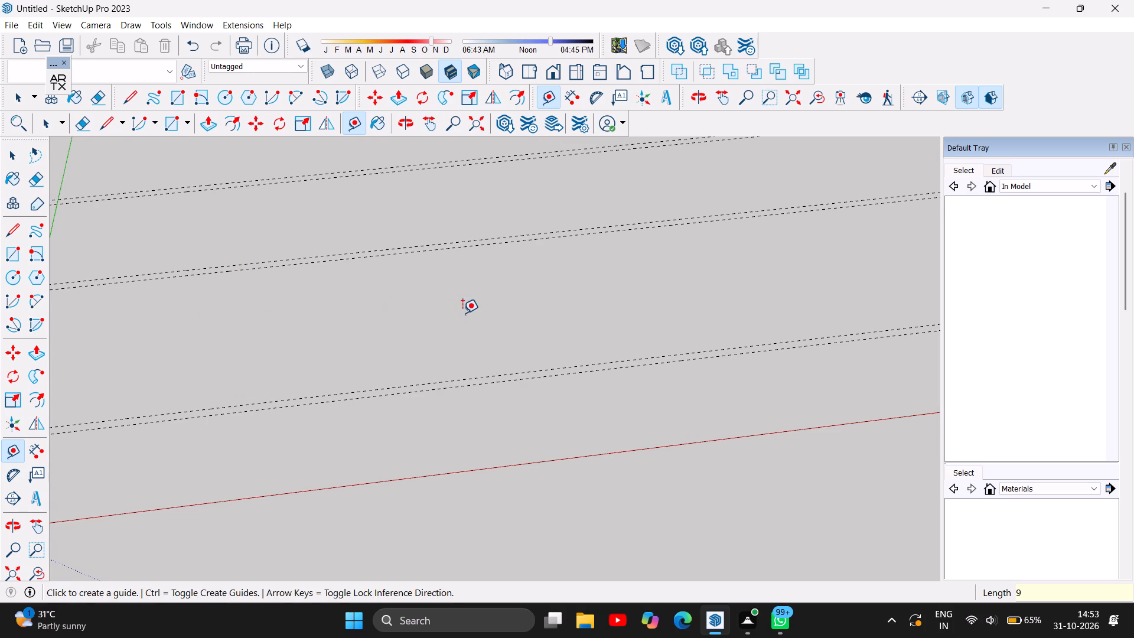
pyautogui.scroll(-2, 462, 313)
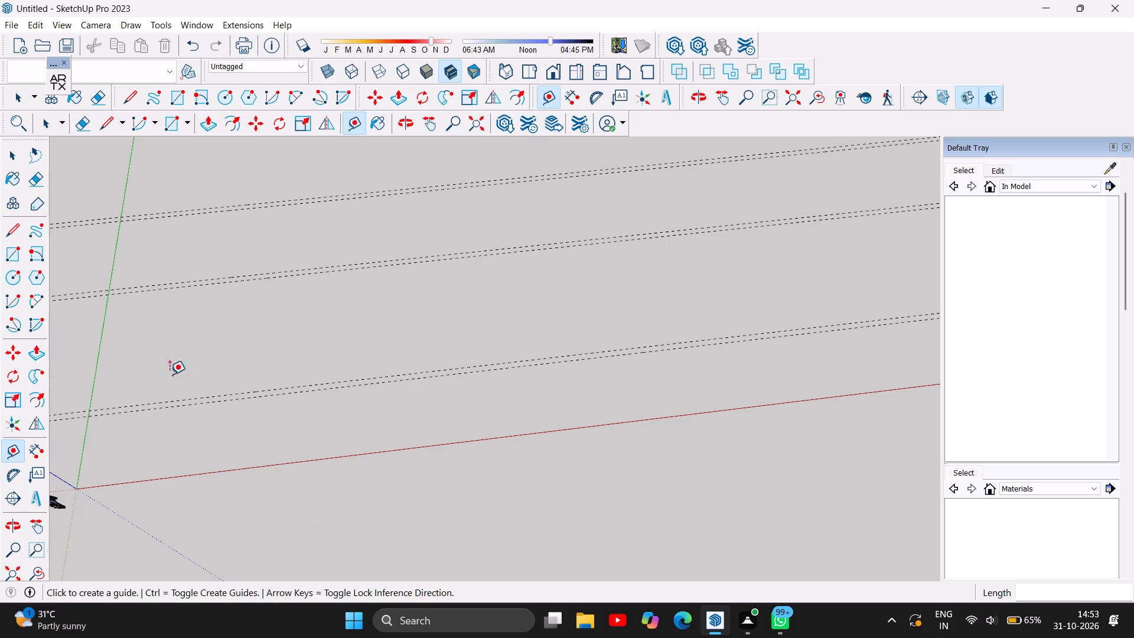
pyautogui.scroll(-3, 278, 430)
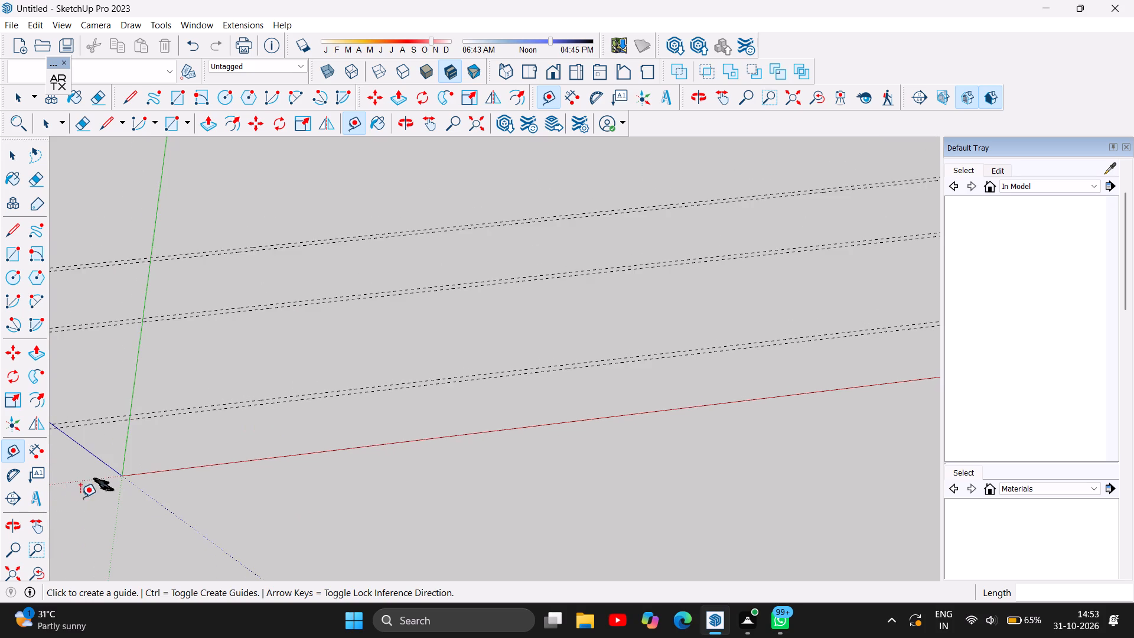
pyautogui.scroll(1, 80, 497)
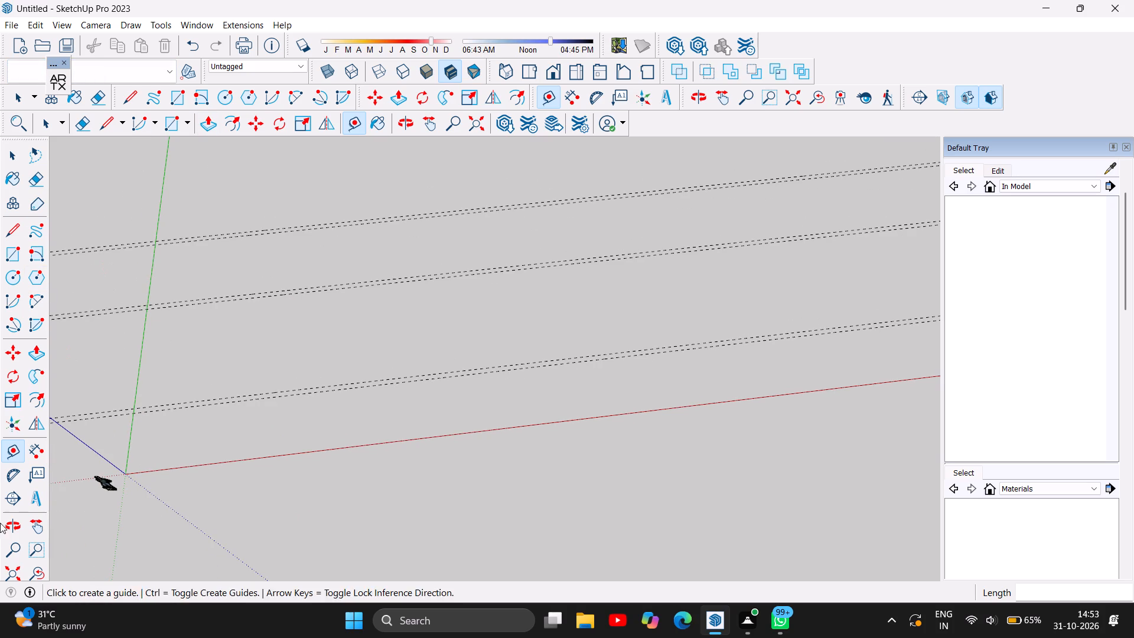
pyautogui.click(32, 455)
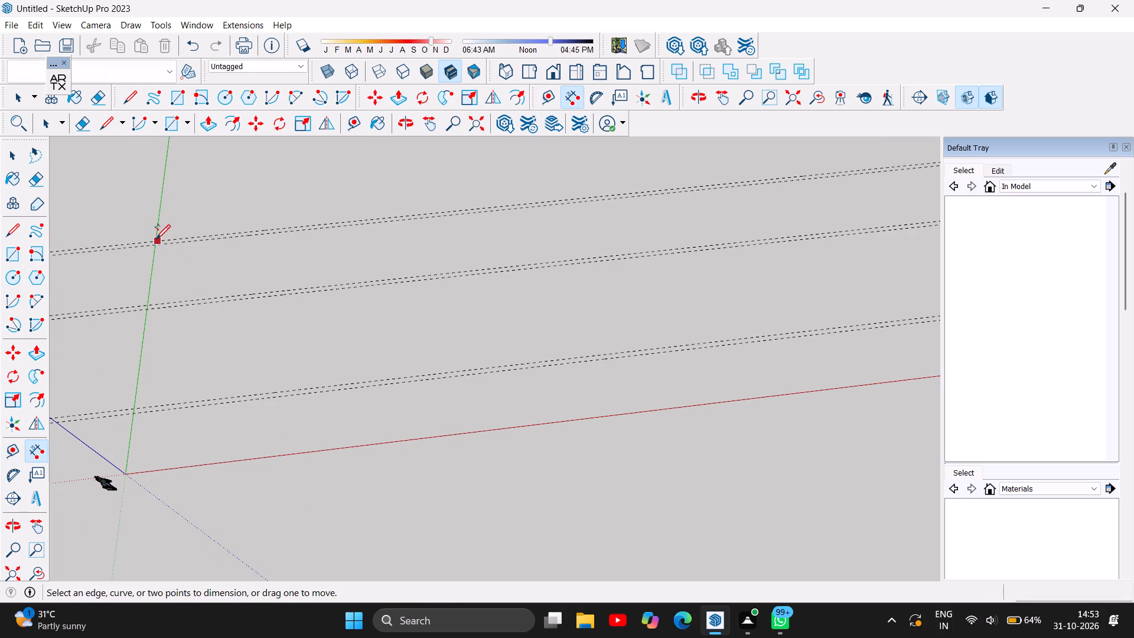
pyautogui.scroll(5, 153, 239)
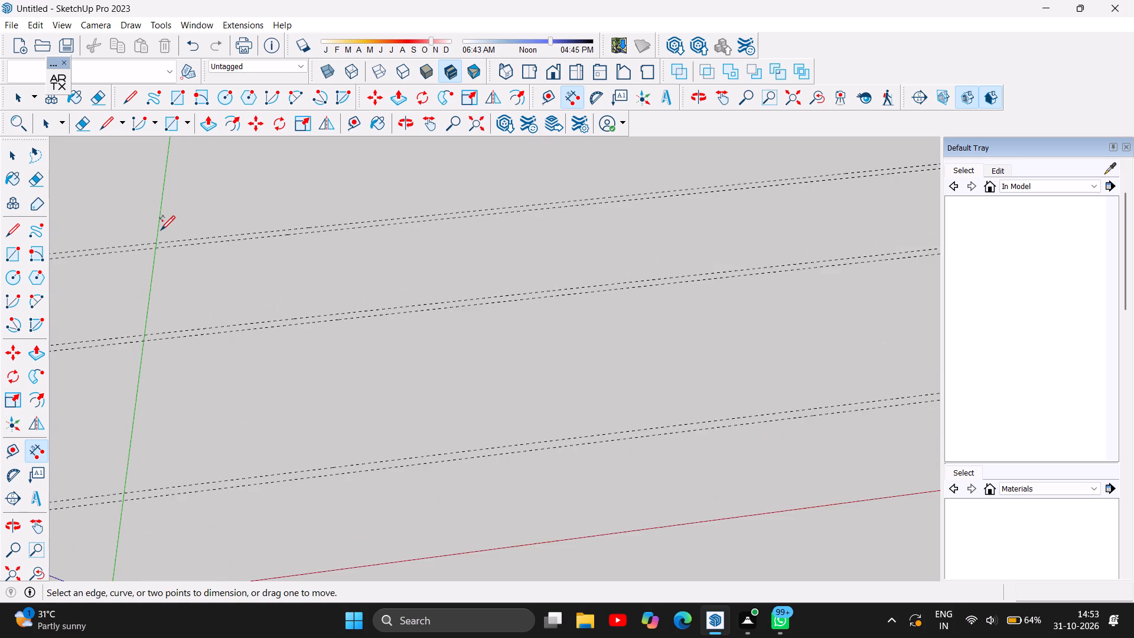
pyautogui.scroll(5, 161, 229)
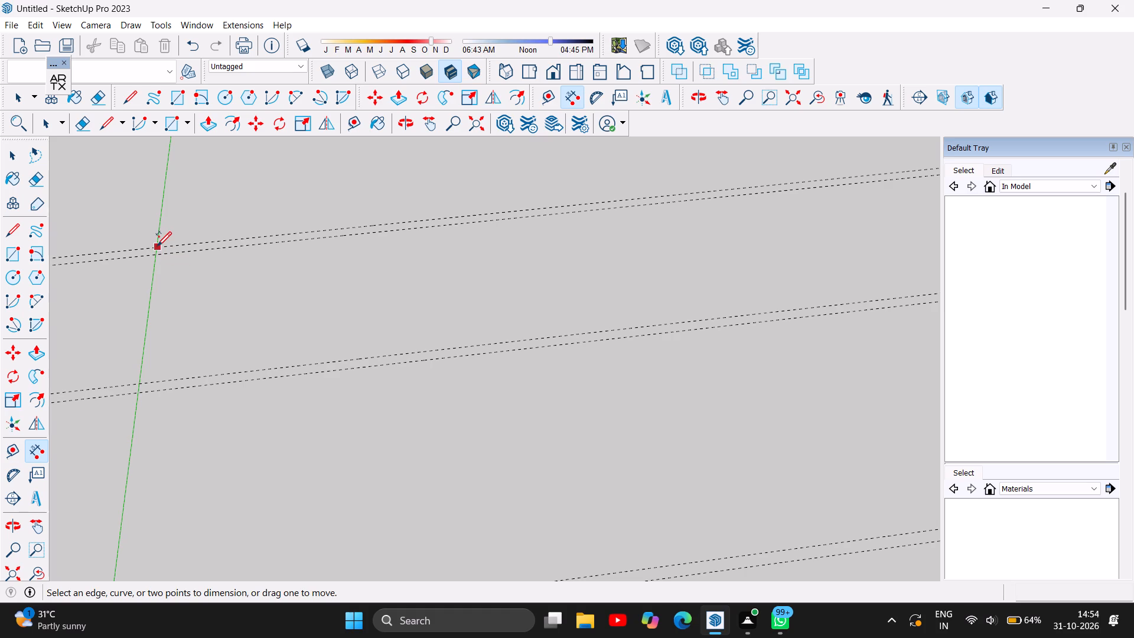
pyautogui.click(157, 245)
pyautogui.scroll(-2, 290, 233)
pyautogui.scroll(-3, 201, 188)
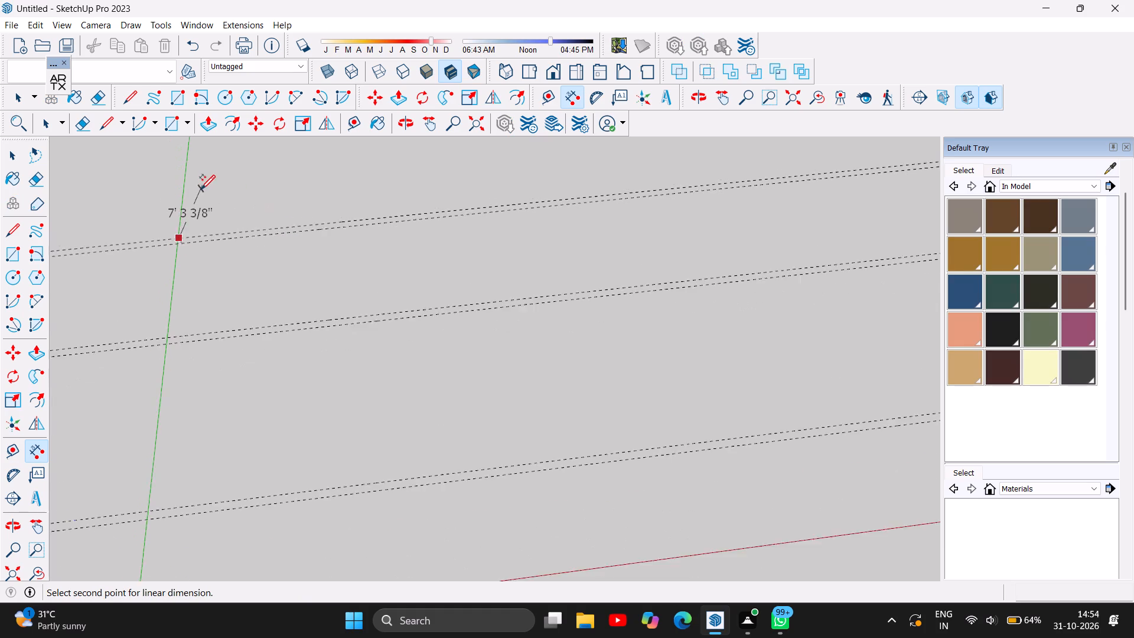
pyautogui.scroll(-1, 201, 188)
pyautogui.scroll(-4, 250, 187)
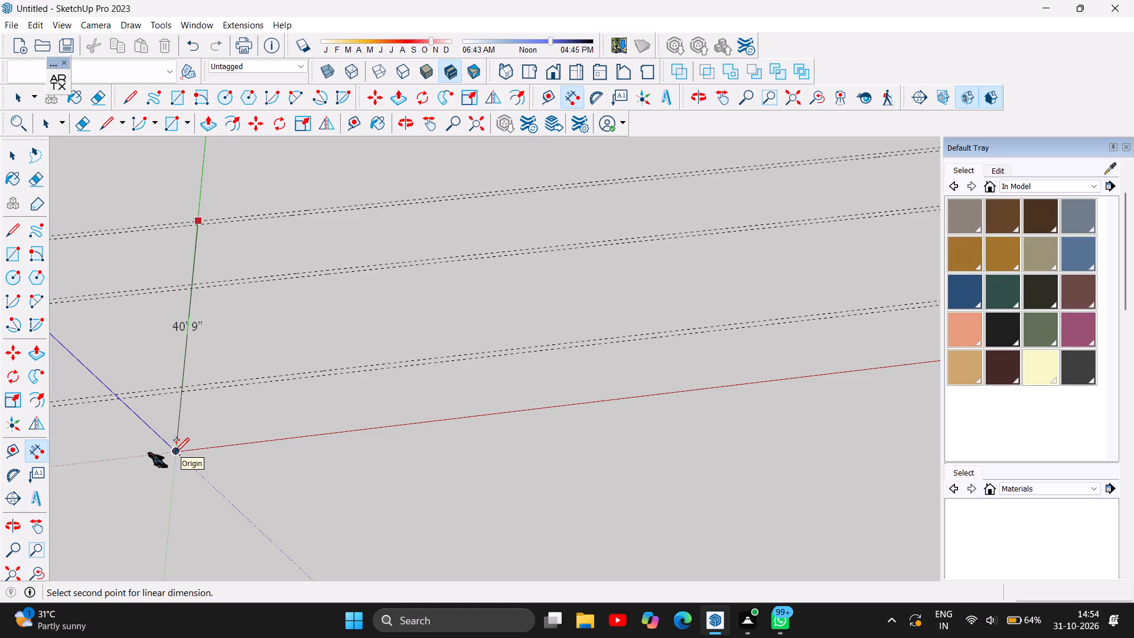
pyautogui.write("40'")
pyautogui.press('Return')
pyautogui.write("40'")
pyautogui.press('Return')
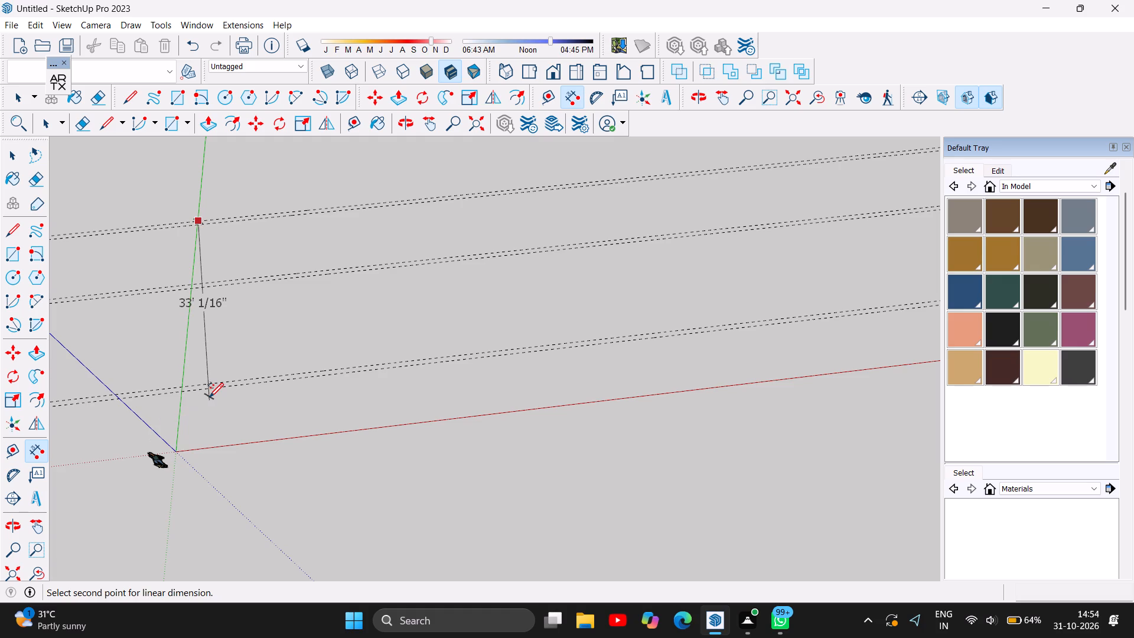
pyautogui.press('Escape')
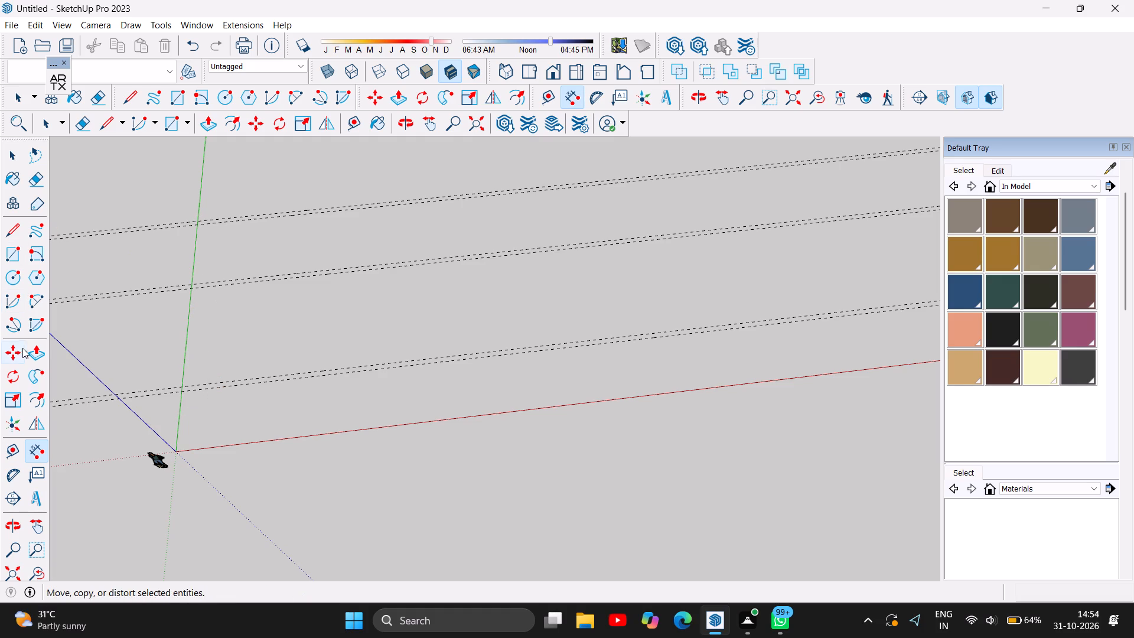
# Draw a closed rectangle with the Line tool, 40' from the outermost guide toward the red axis and 30' along the red direction.
pyautogui.click(14, 230)
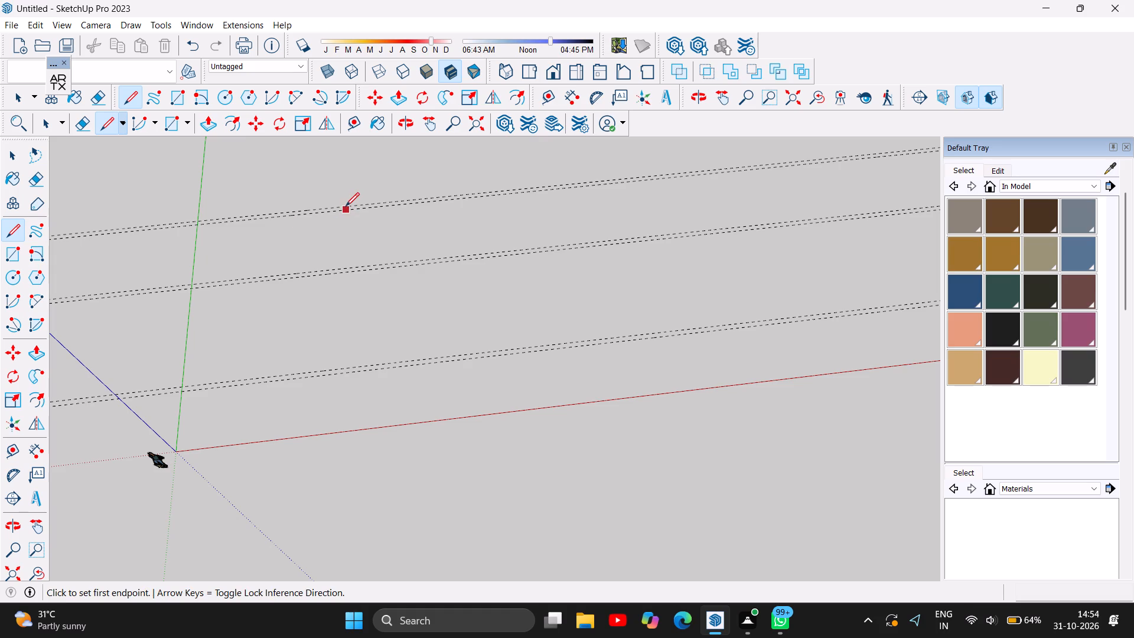
pyautogui.click(346, 206)
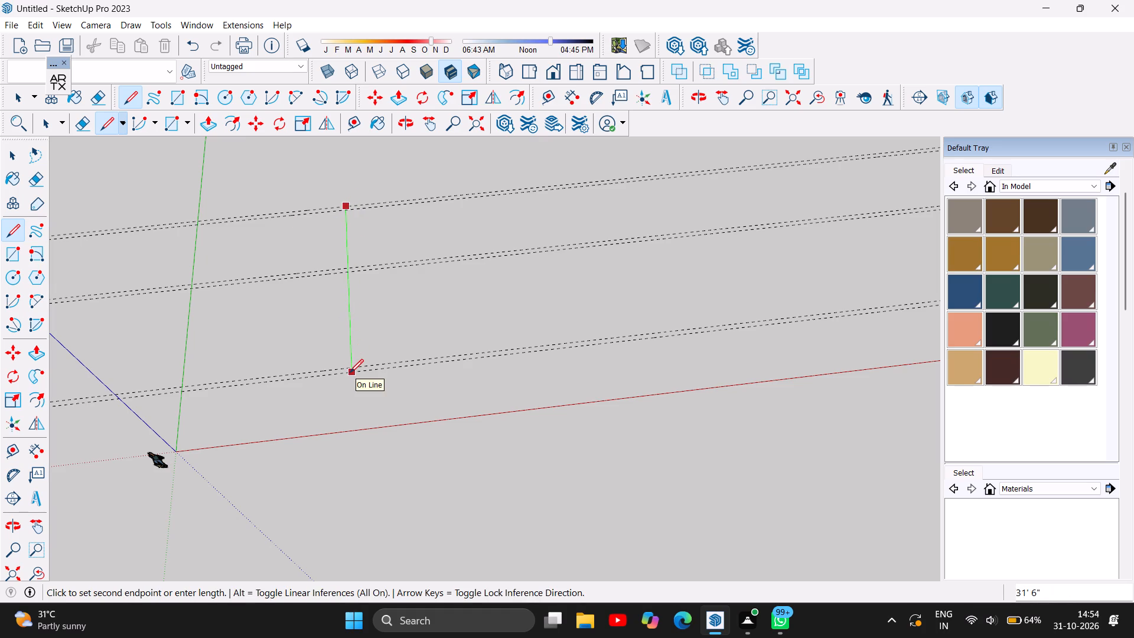
pyautogui.write("40'")
pyautogui.press('Return')
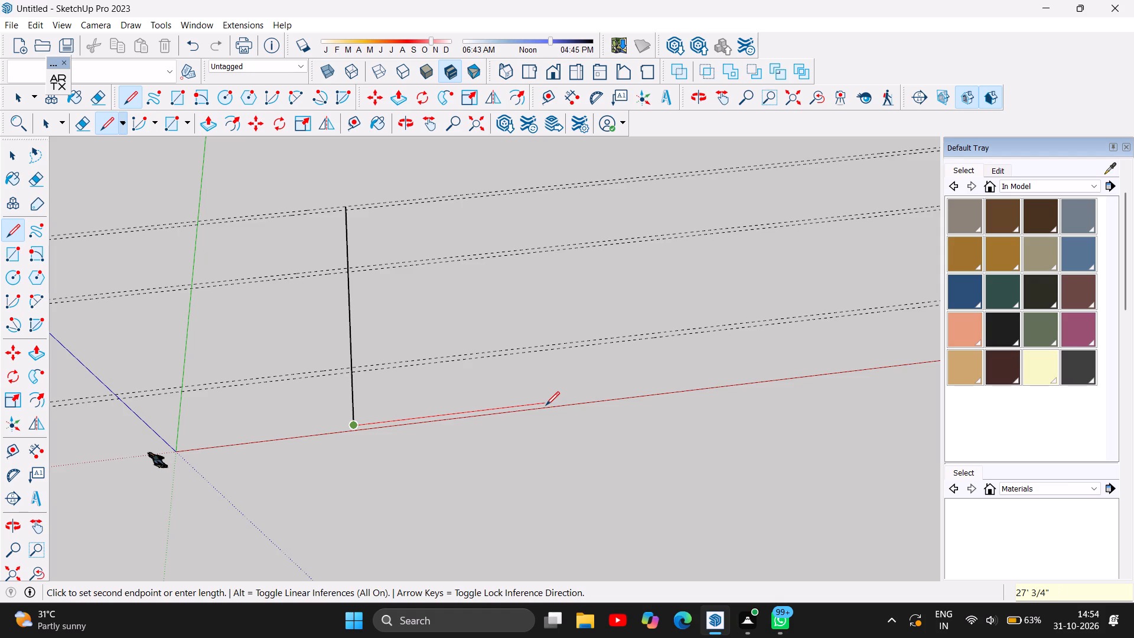
pyautogui.write("30'")
pyautogui.press('Return')
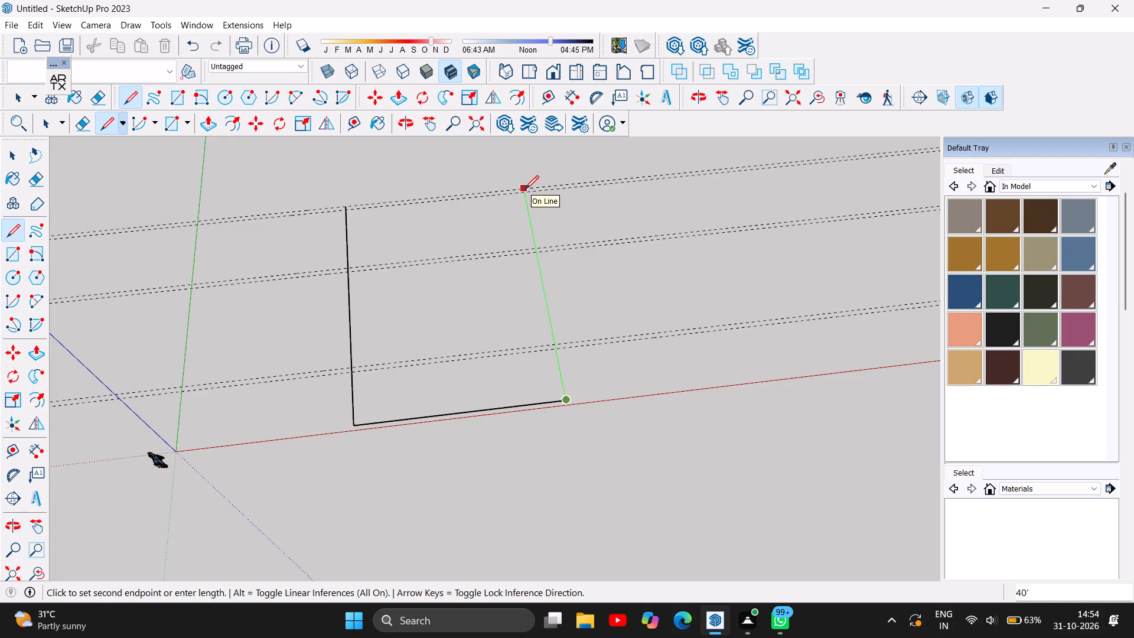
pyautogui.write("40'")
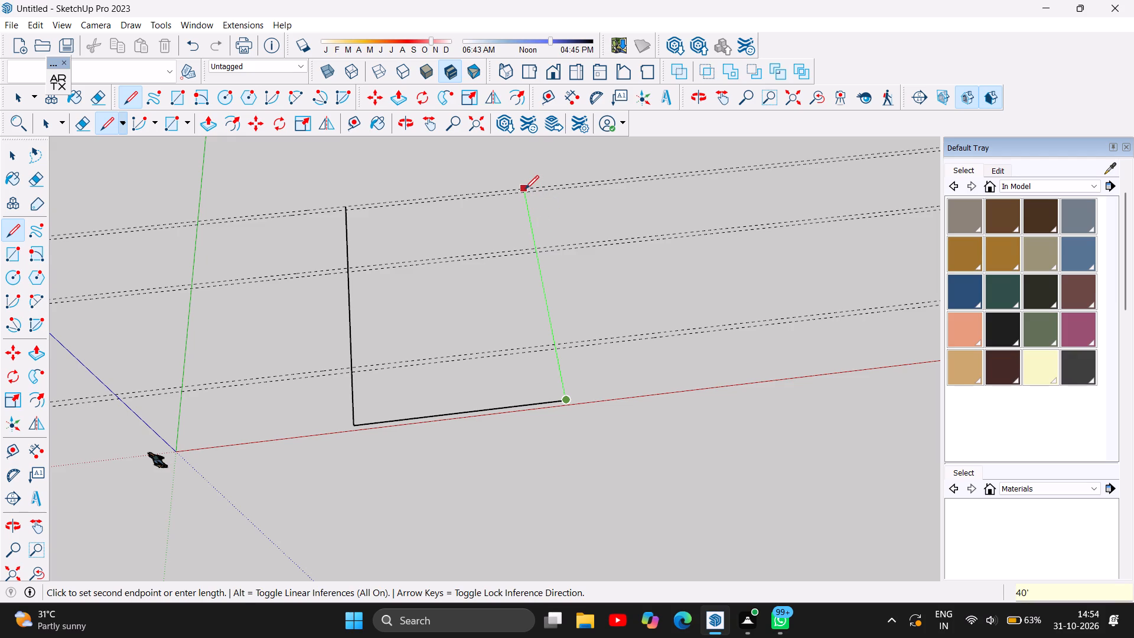
pyautogui.press('Return')
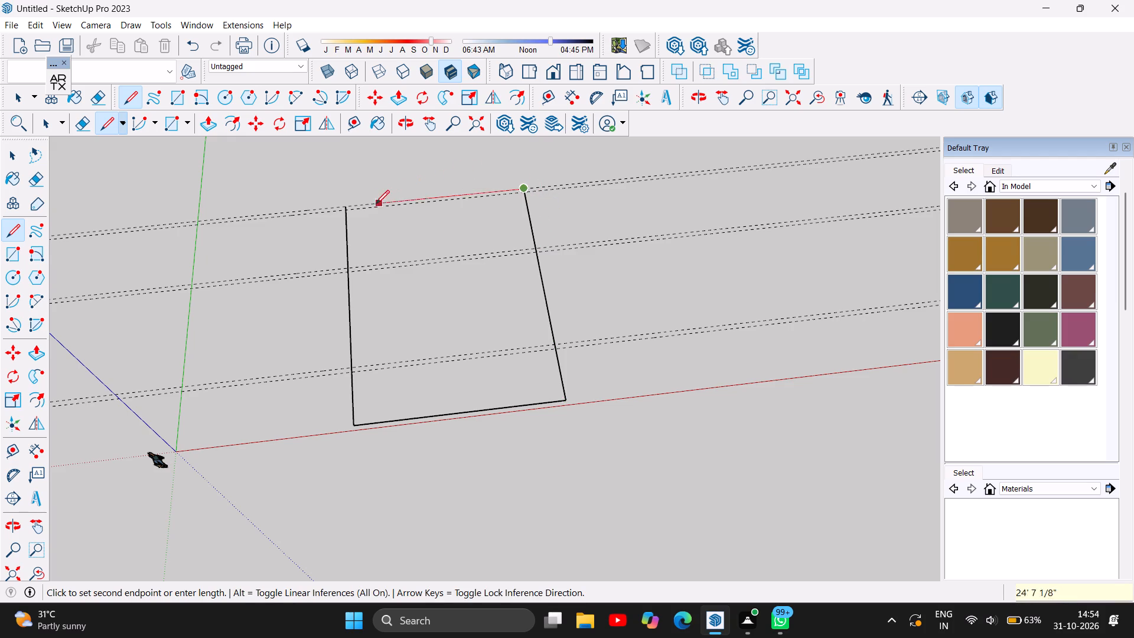
pyautogui.click(342, 204)
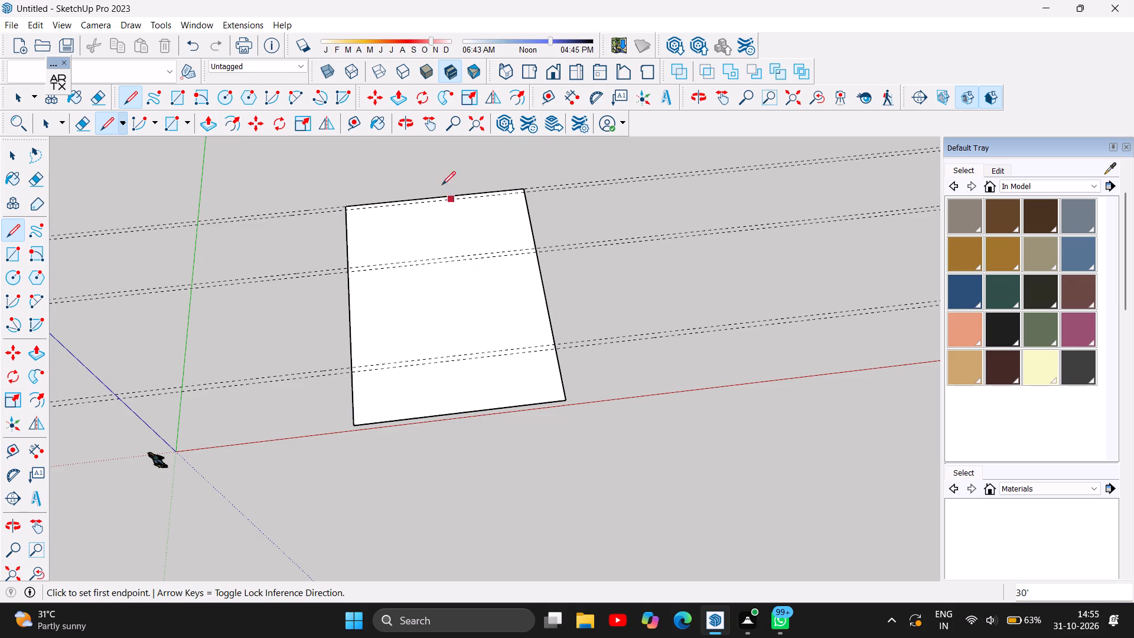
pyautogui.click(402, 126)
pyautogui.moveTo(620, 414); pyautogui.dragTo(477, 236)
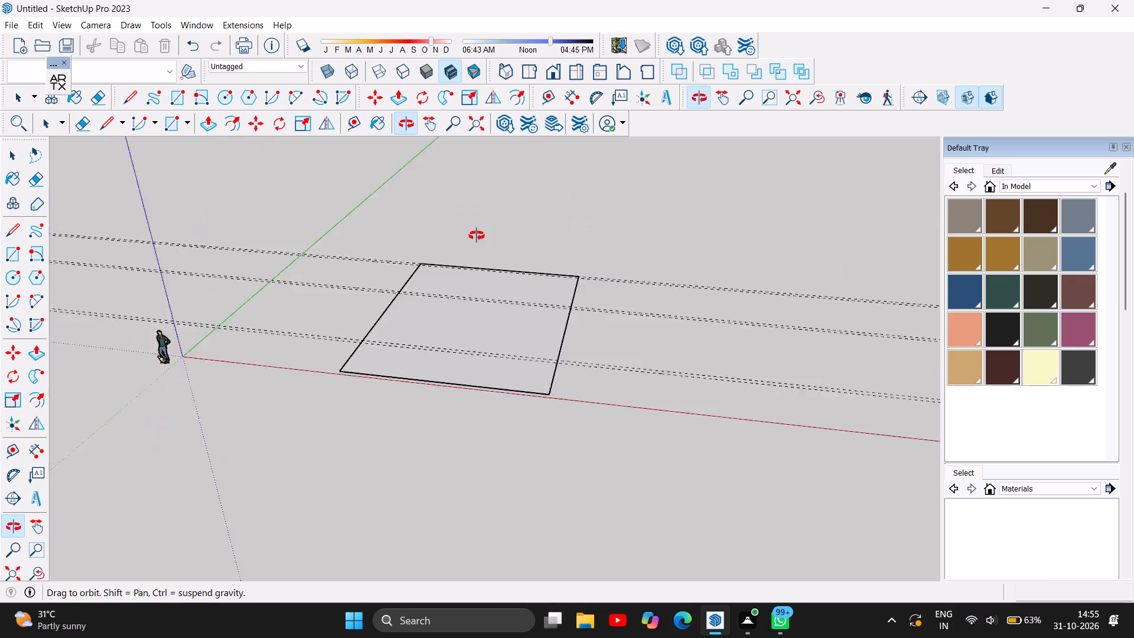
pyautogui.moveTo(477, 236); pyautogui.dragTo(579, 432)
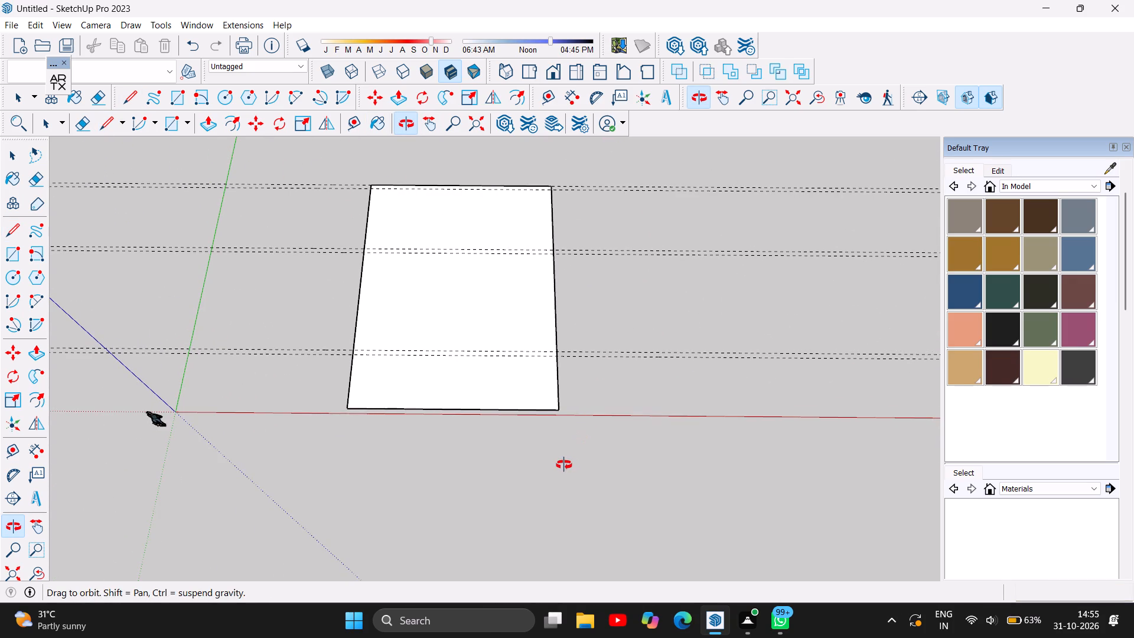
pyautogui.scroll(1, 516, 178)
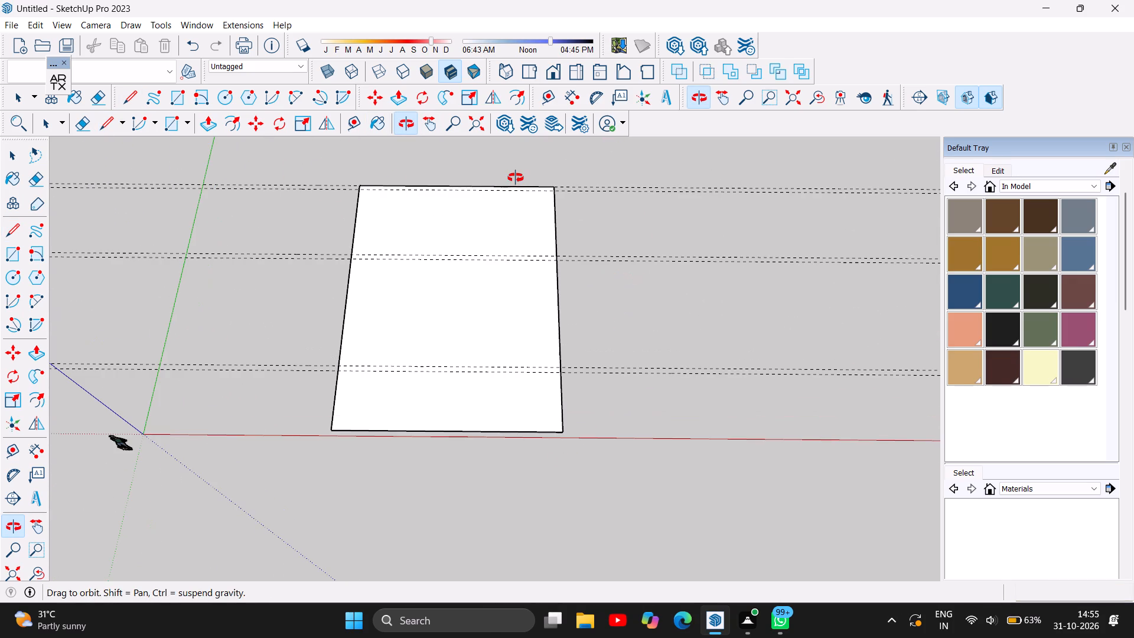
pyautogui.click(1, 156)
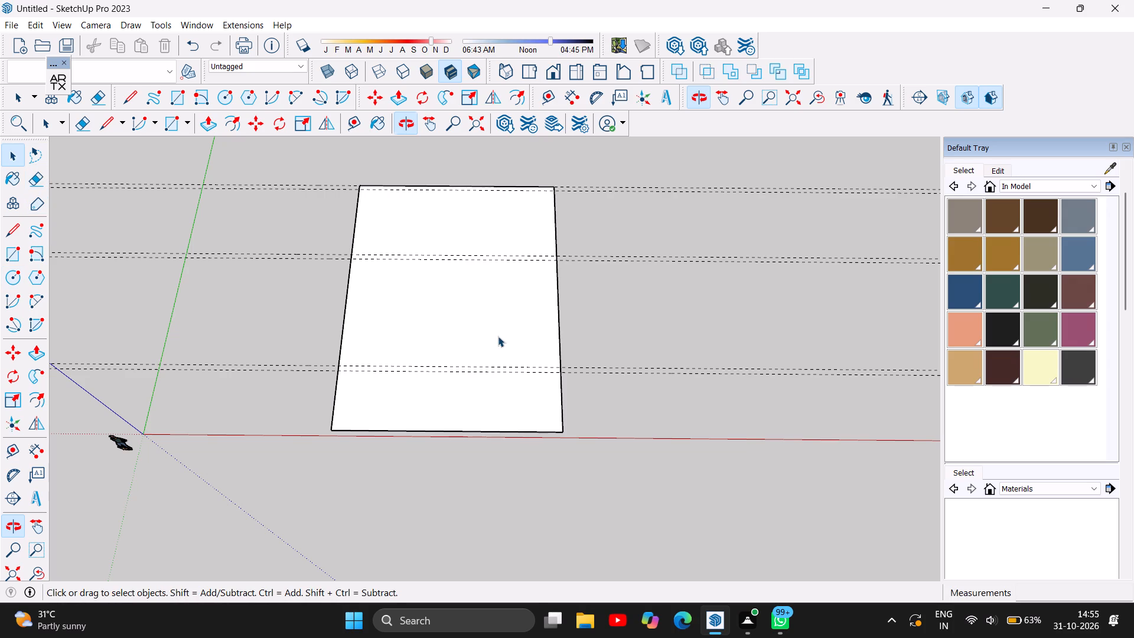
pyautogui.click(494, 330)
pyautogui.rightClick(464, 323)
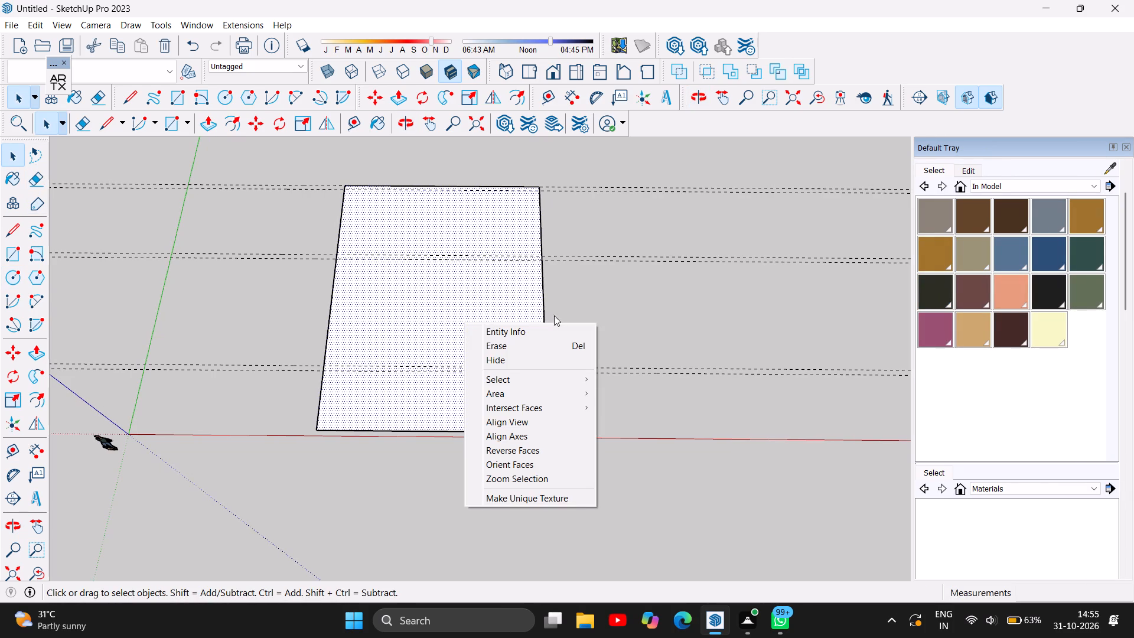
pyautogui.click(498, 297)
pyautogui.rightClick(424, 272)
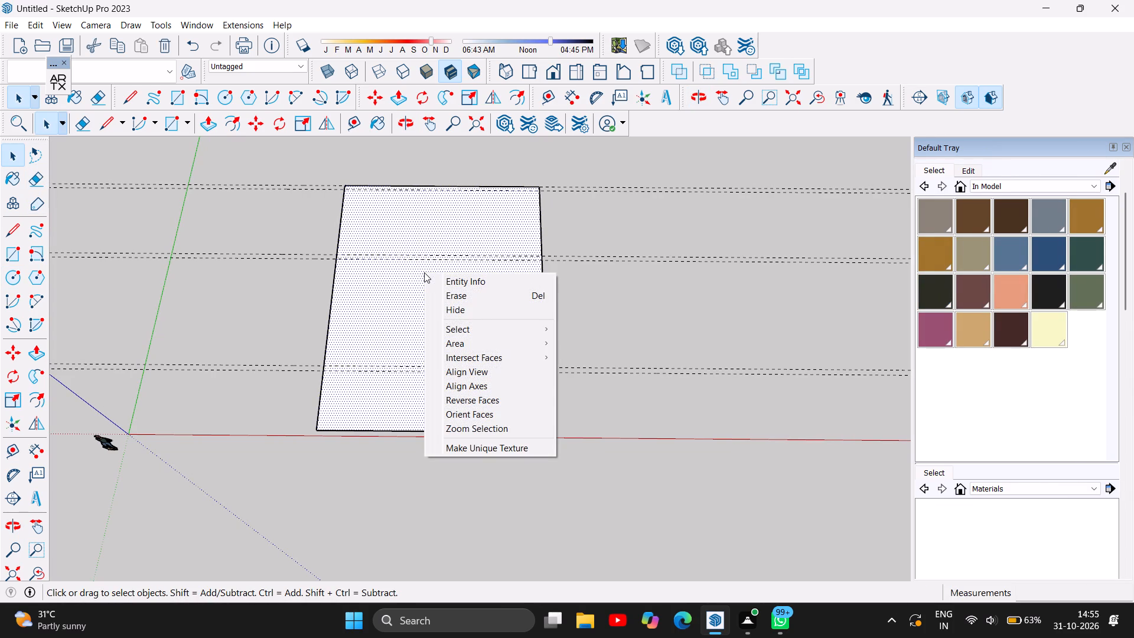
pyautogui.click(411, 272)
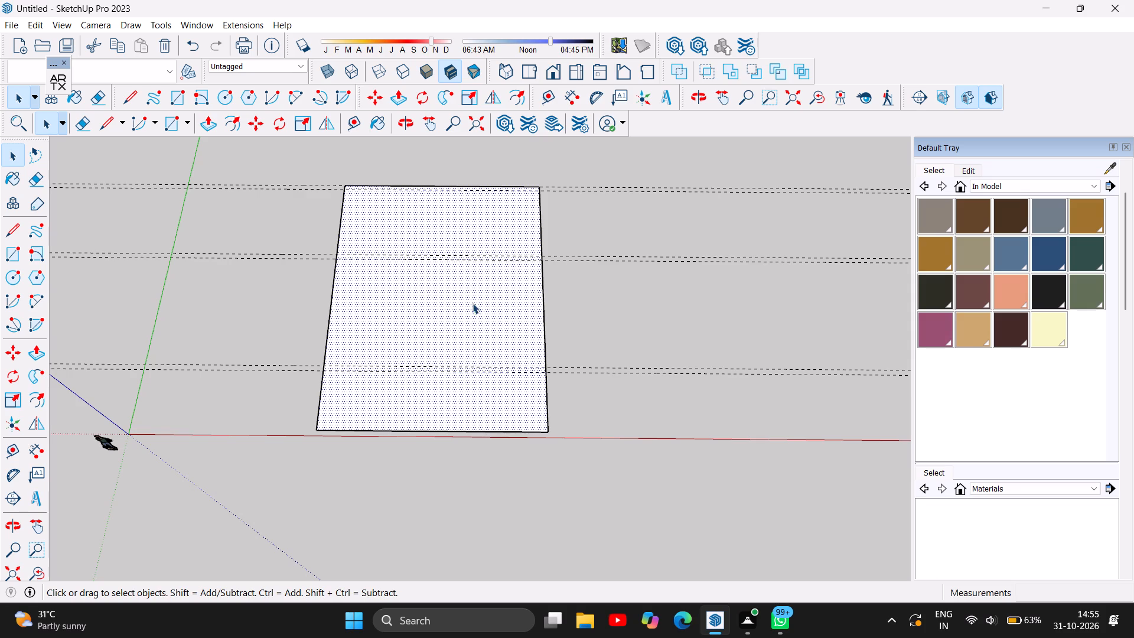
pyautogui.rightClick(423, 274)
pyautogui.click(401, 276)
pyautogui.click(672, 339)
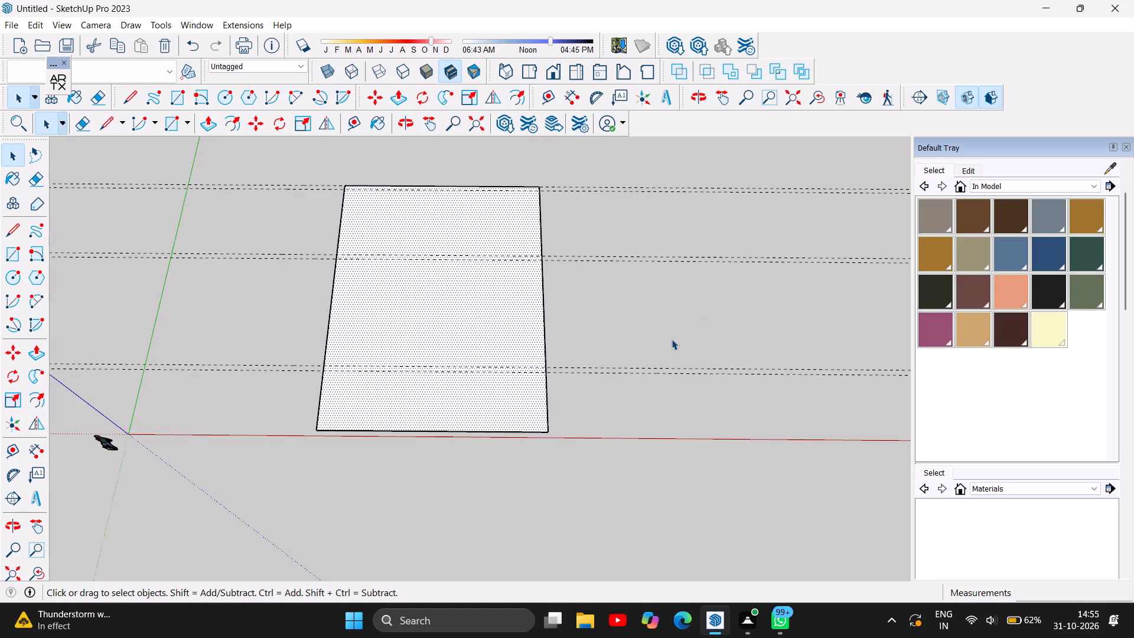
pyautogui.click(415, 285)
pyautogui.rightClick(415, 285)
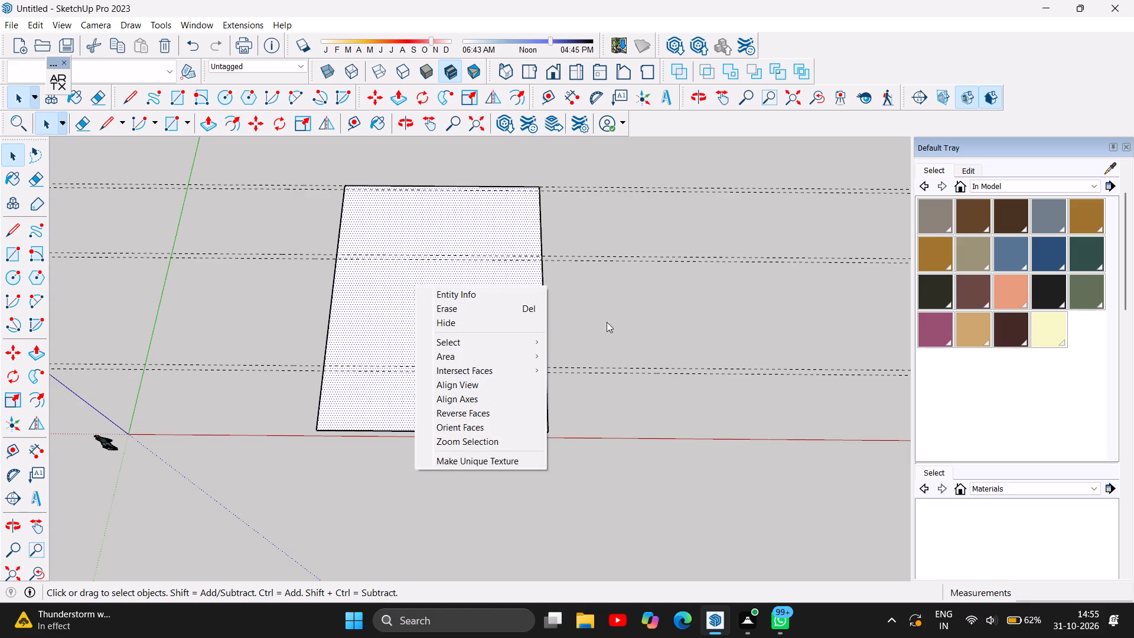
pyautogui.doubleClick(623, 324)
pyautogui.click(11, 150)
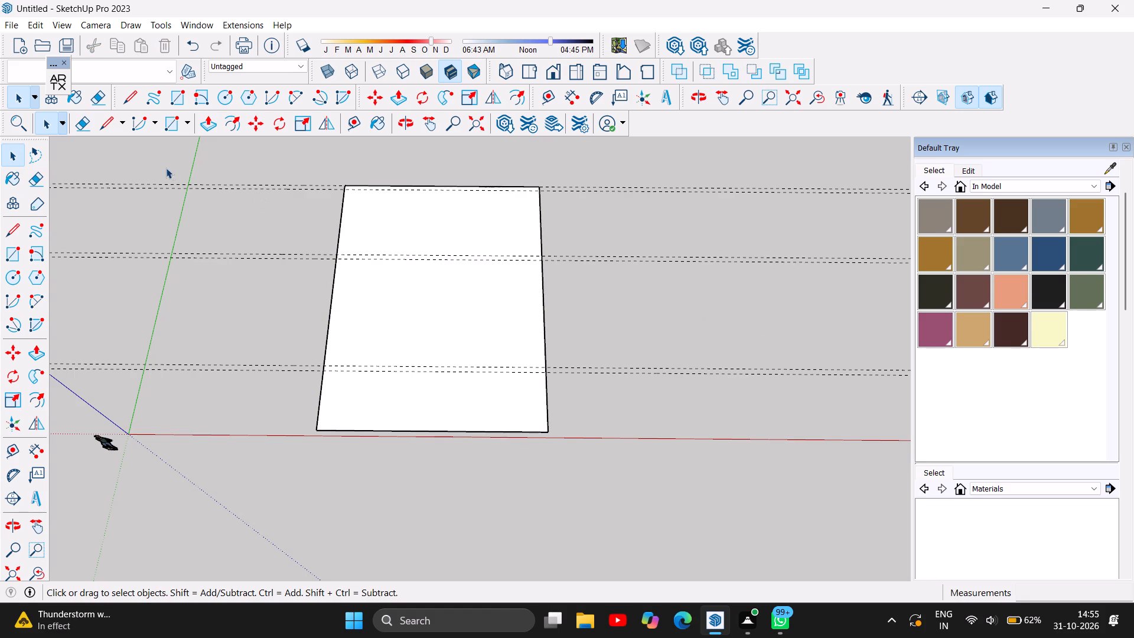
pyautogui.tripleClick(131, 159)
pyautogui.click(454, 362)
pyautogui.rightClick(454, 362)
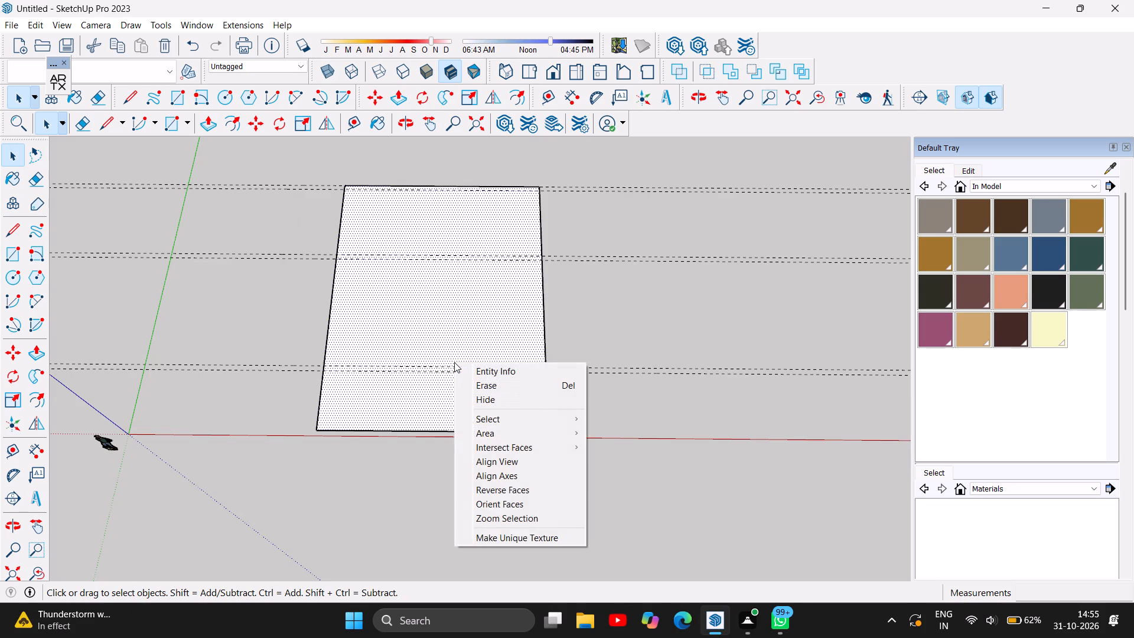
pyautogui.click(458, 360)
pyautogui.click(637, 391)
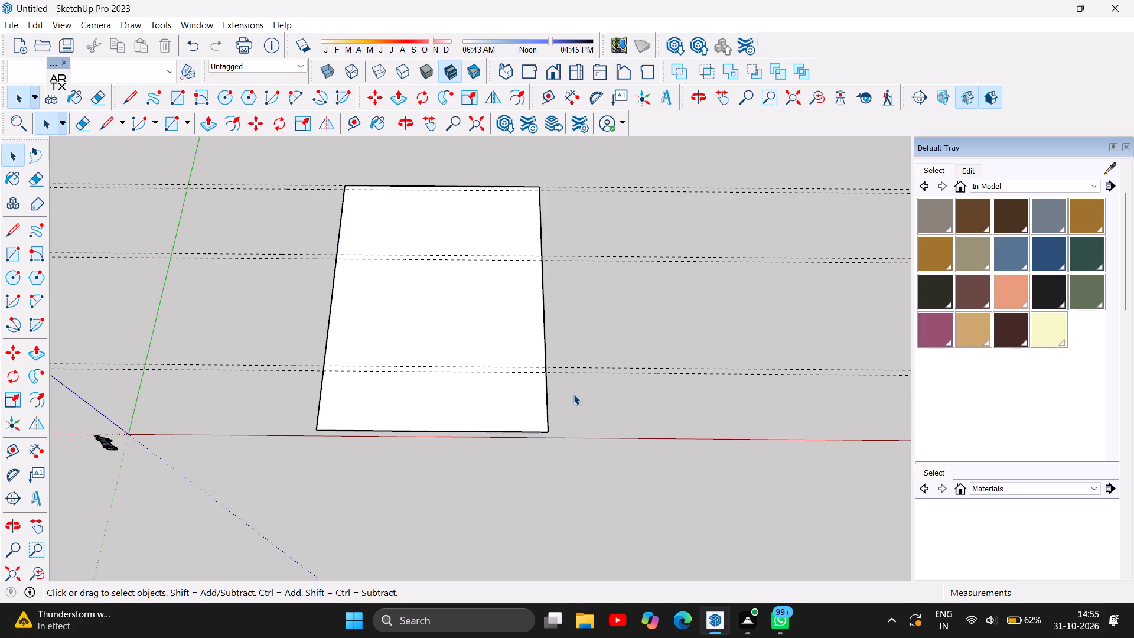
# Extrude the 30' by 40' rectangle upward by 2' with Push/Pull to form a slab.
pyautogui.click(208, 123)
pyautogui.click(453, 337)
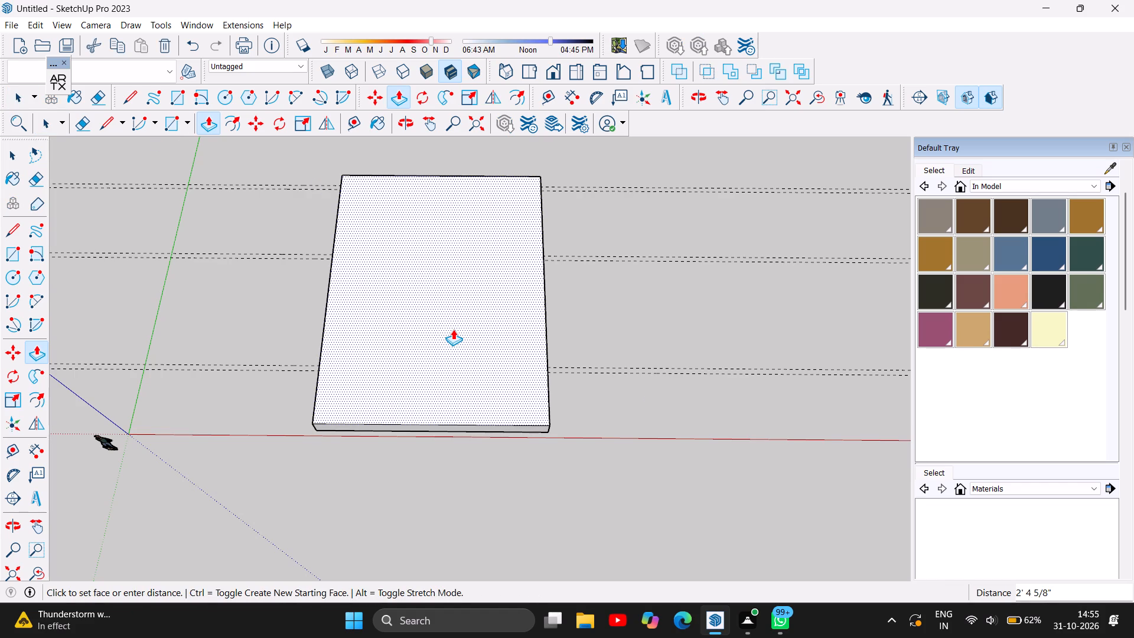
pyautogui.write("2'")
pyautogui.press('Return')
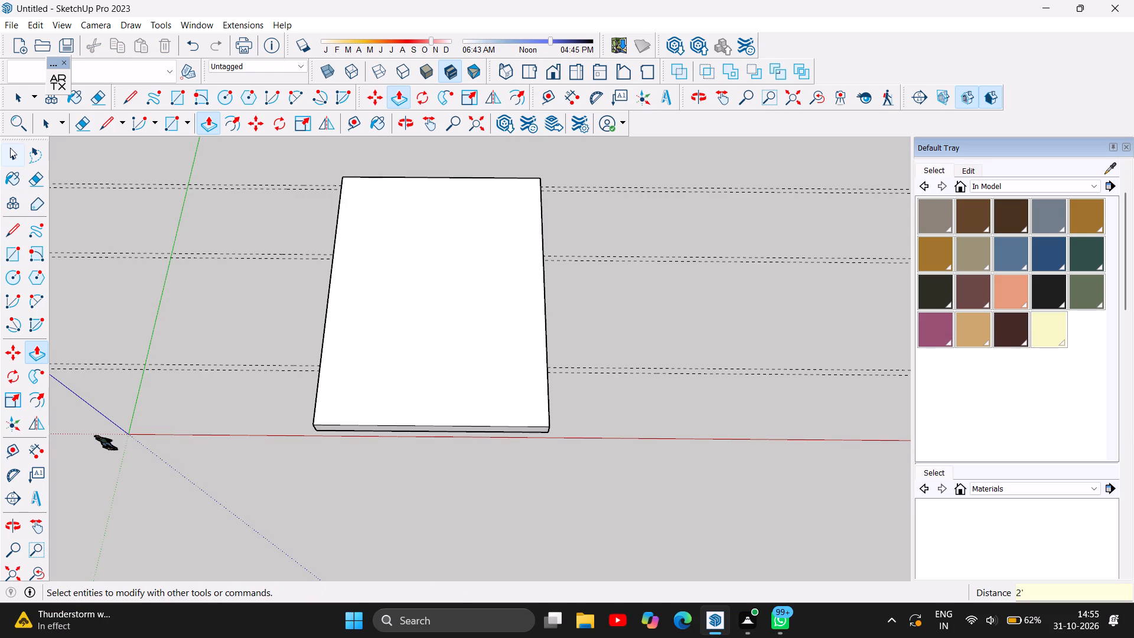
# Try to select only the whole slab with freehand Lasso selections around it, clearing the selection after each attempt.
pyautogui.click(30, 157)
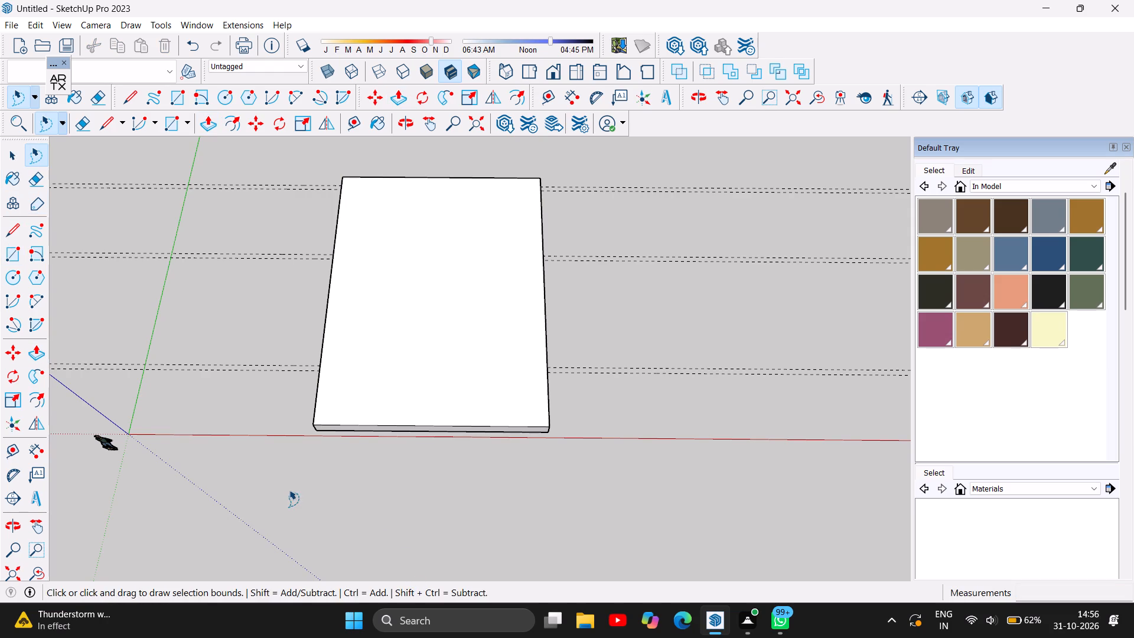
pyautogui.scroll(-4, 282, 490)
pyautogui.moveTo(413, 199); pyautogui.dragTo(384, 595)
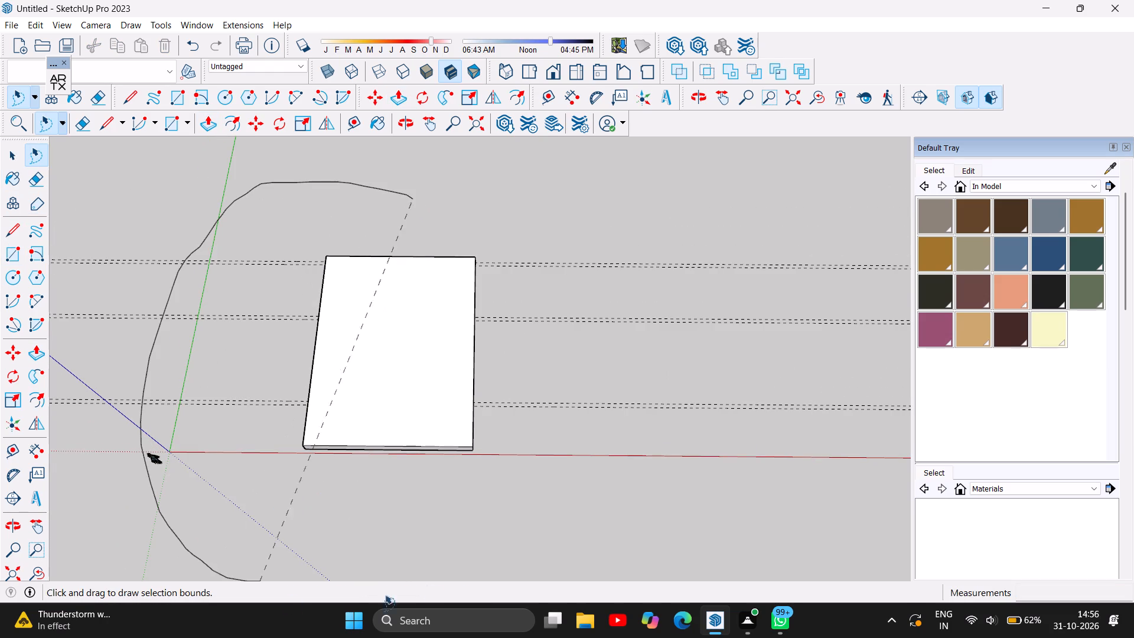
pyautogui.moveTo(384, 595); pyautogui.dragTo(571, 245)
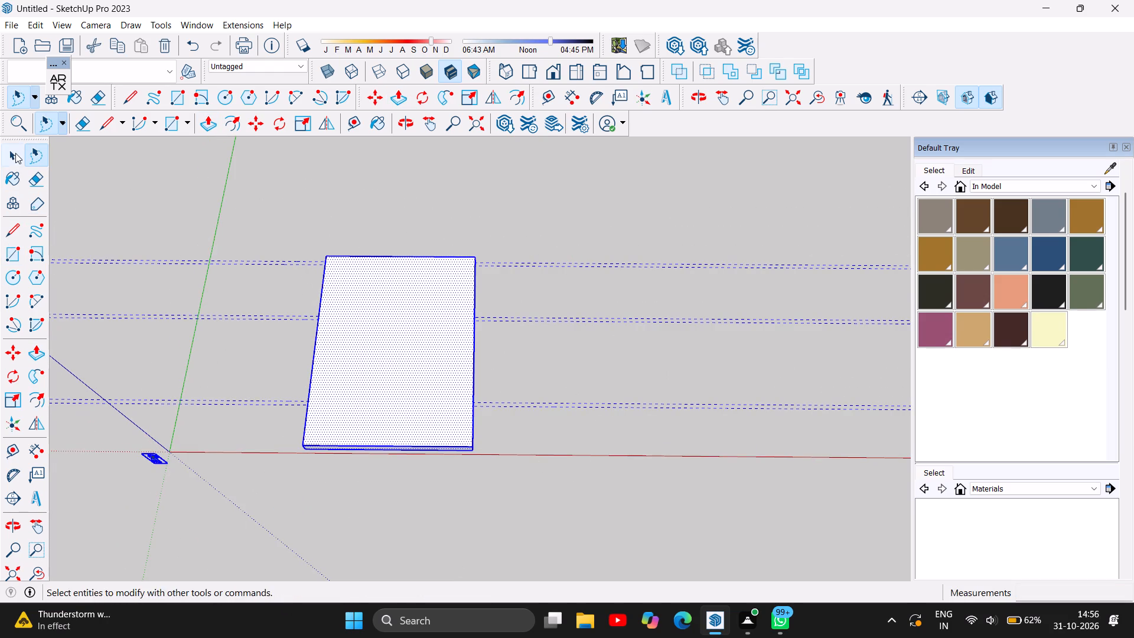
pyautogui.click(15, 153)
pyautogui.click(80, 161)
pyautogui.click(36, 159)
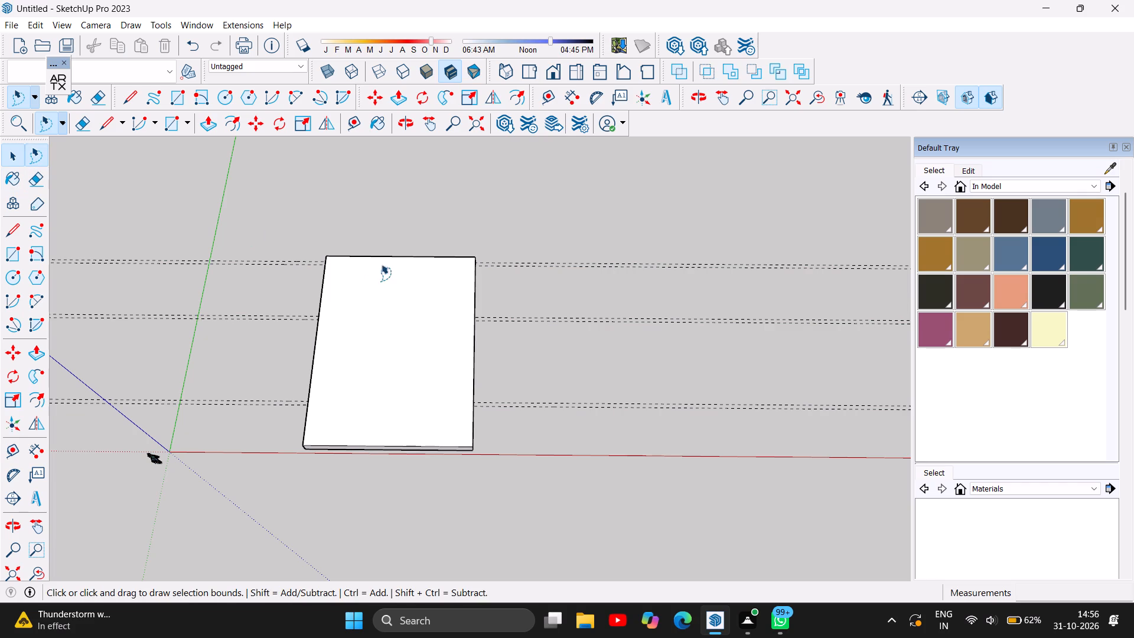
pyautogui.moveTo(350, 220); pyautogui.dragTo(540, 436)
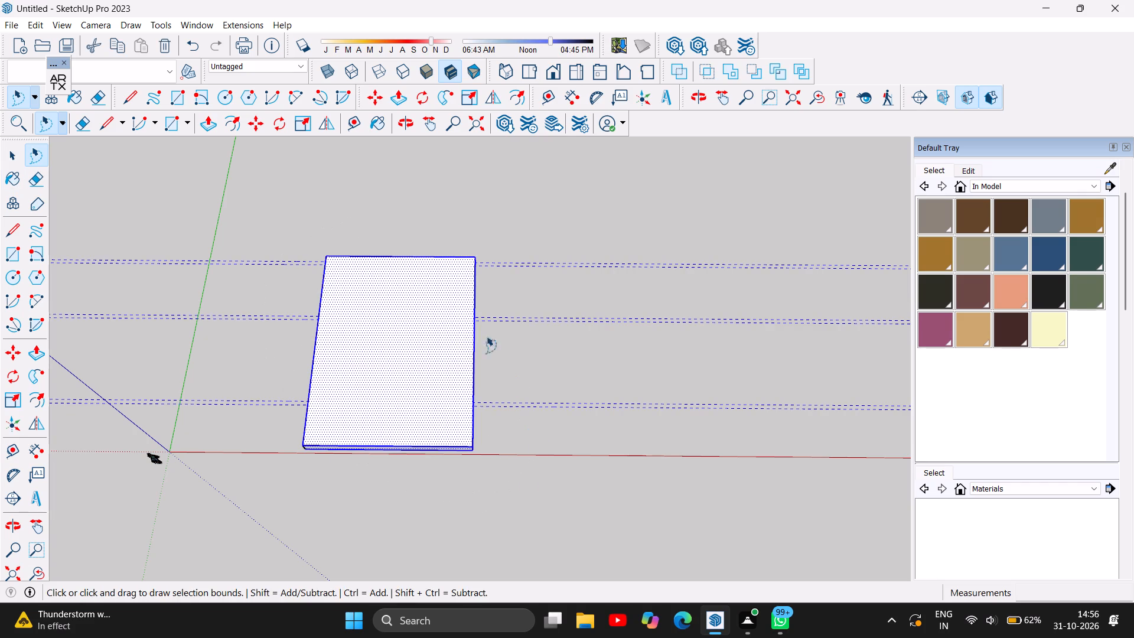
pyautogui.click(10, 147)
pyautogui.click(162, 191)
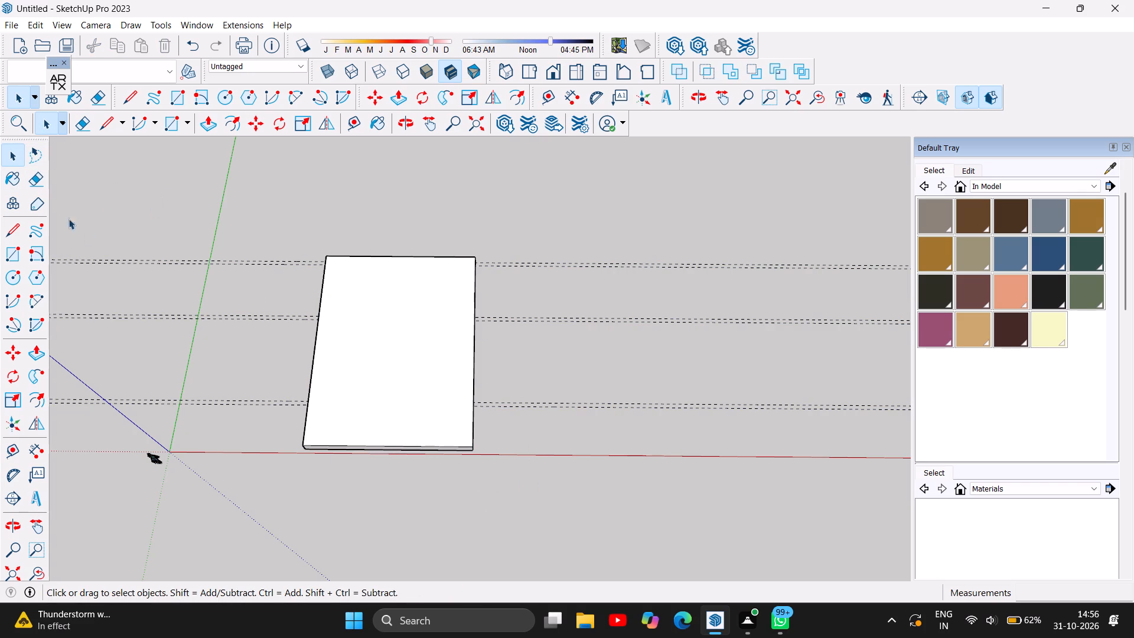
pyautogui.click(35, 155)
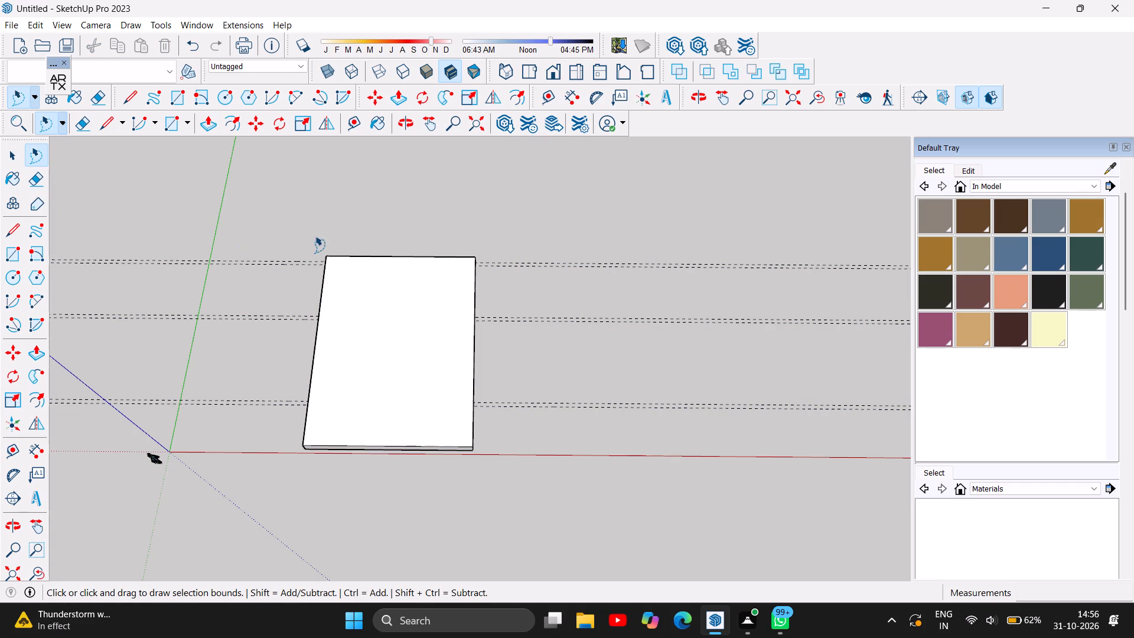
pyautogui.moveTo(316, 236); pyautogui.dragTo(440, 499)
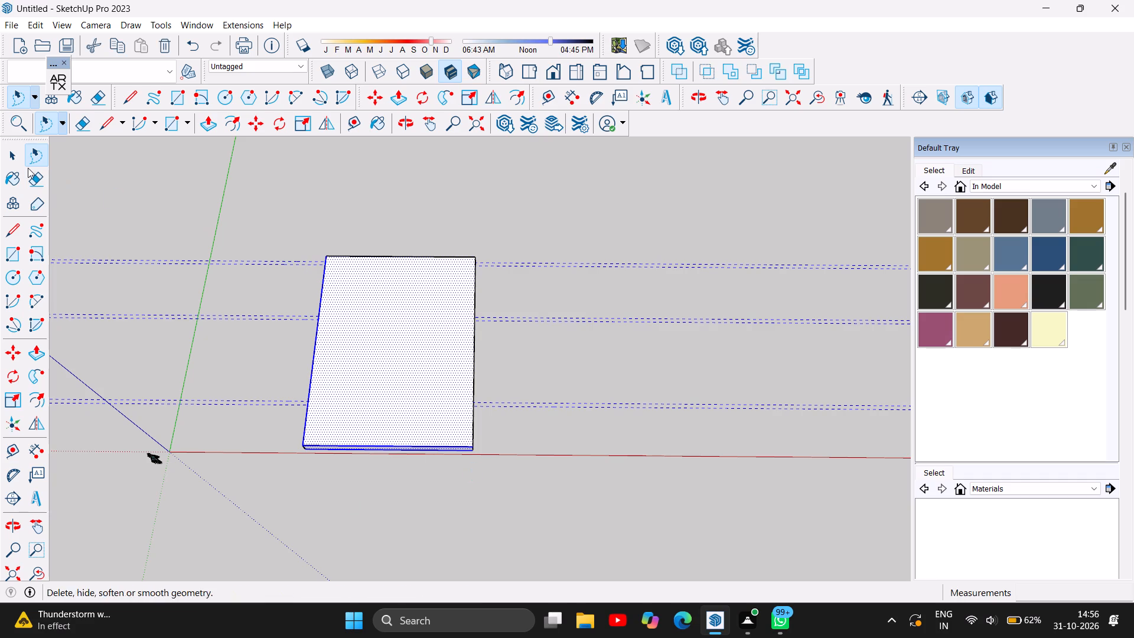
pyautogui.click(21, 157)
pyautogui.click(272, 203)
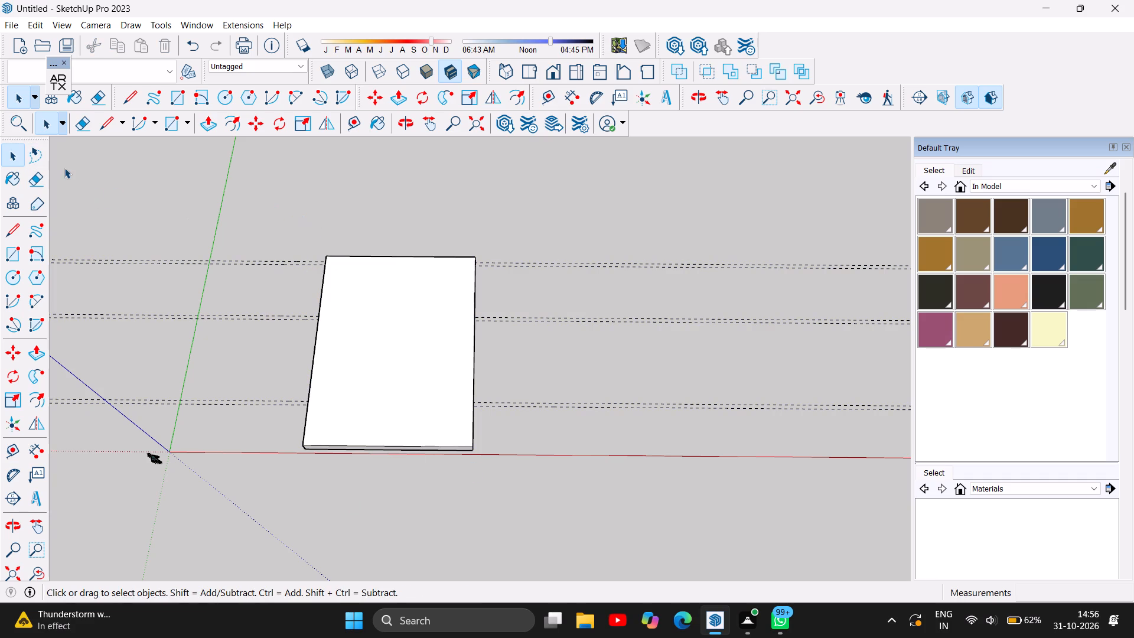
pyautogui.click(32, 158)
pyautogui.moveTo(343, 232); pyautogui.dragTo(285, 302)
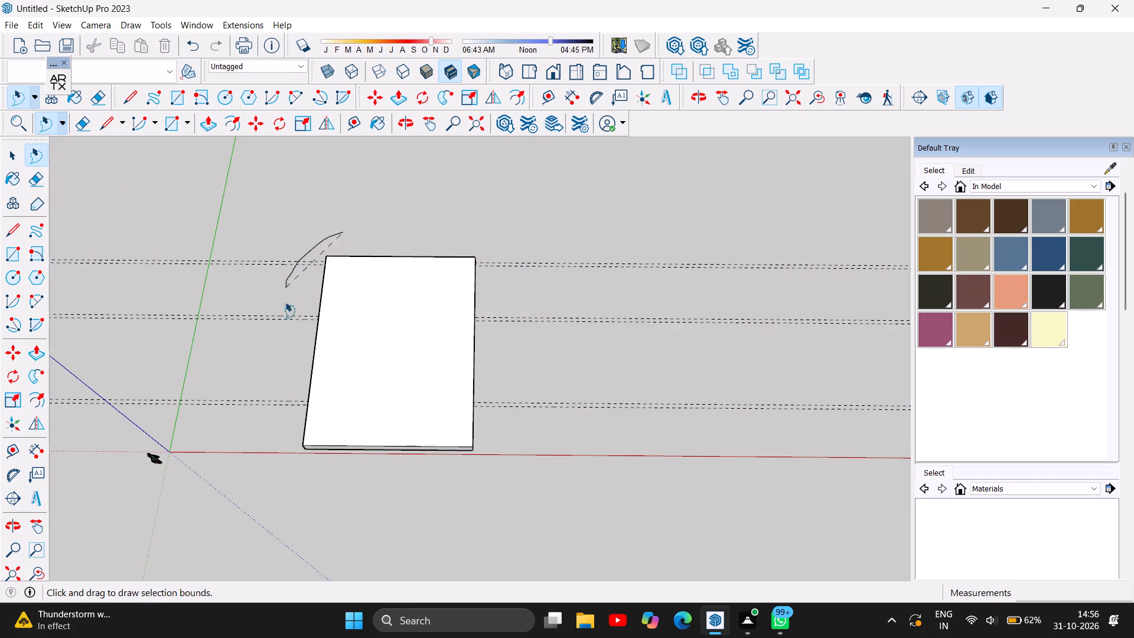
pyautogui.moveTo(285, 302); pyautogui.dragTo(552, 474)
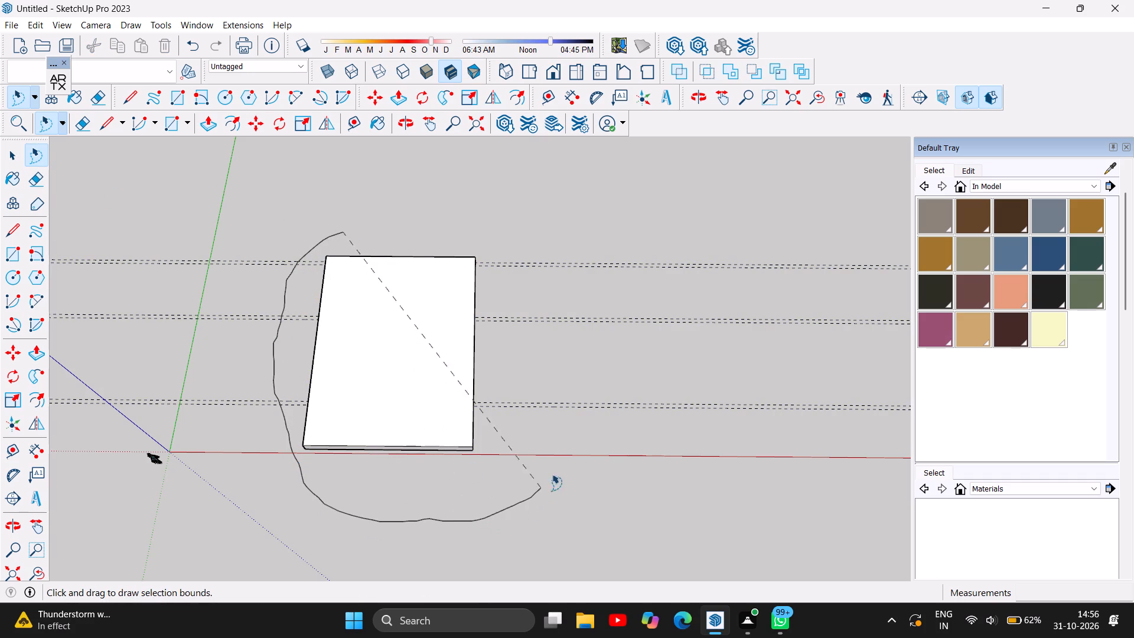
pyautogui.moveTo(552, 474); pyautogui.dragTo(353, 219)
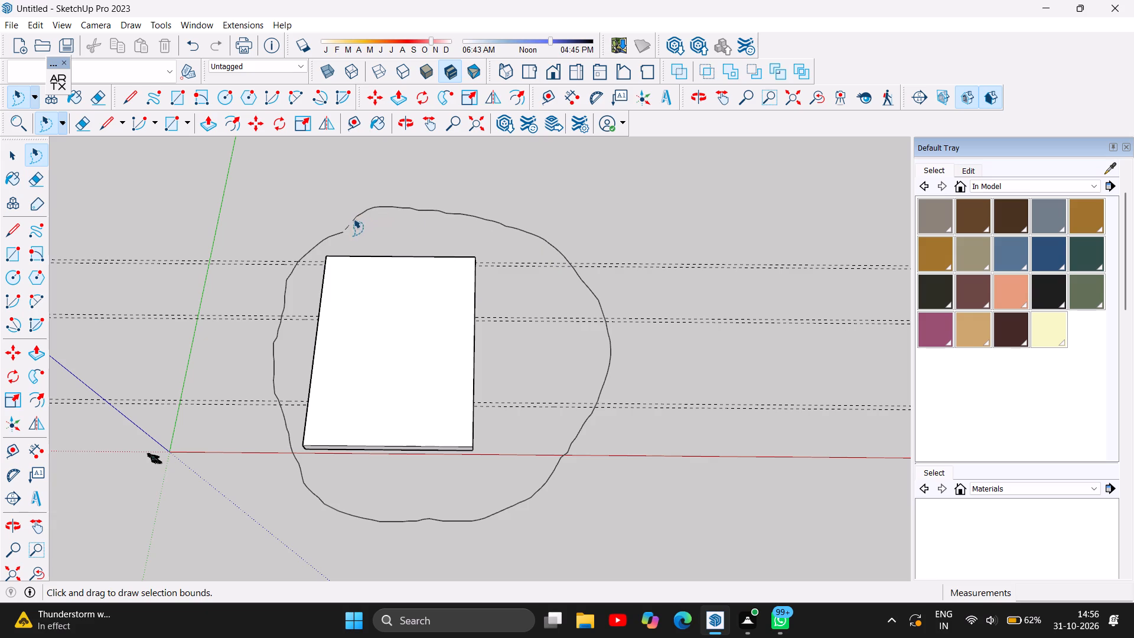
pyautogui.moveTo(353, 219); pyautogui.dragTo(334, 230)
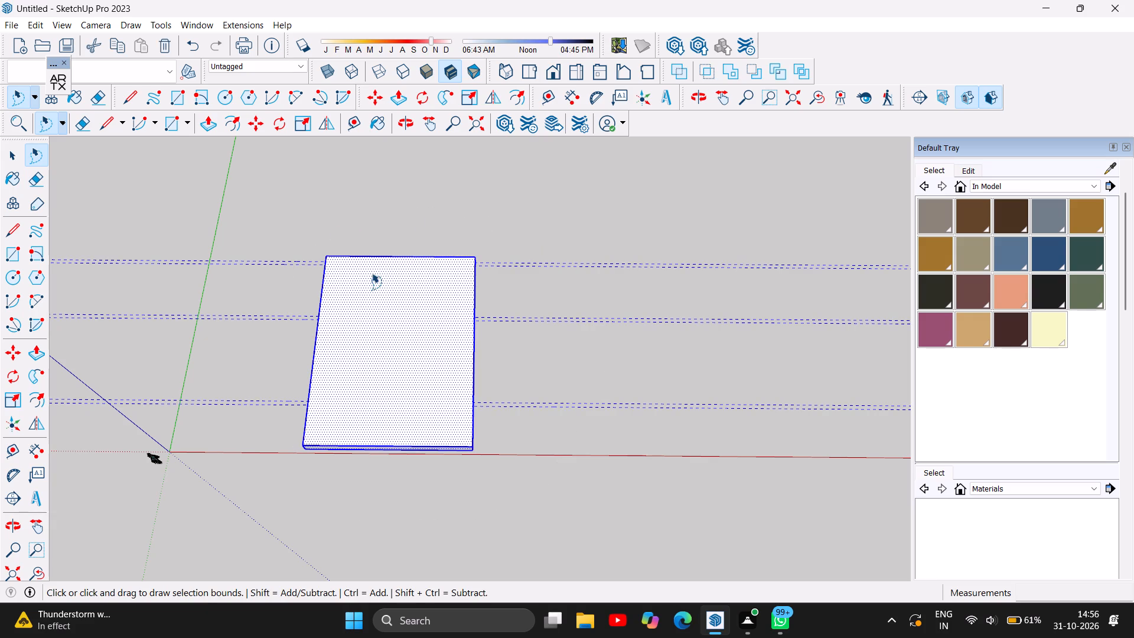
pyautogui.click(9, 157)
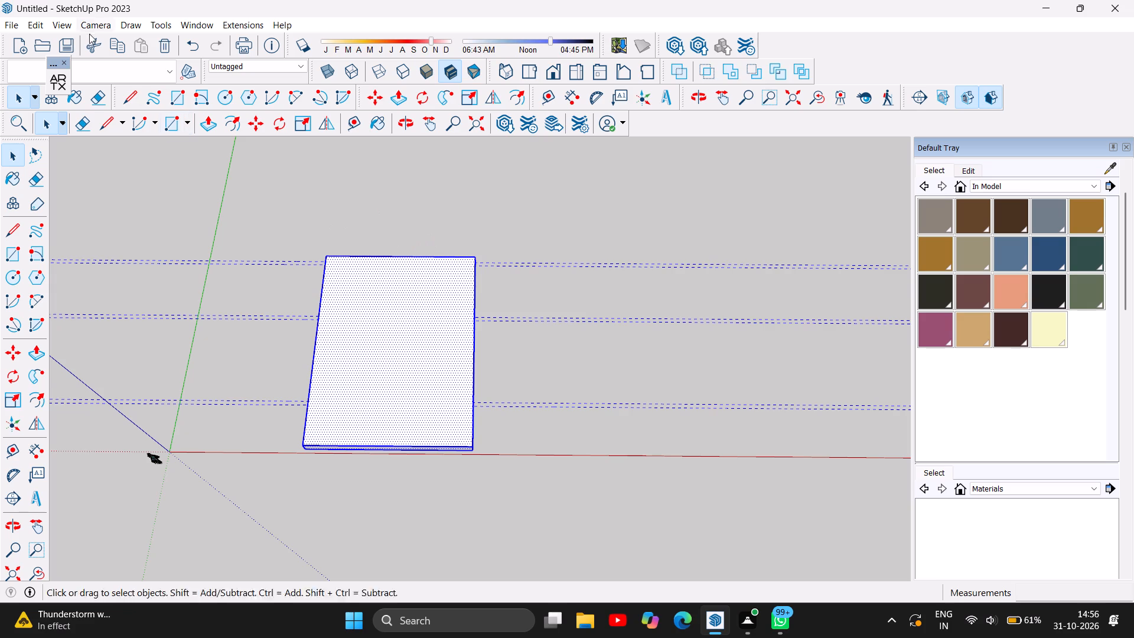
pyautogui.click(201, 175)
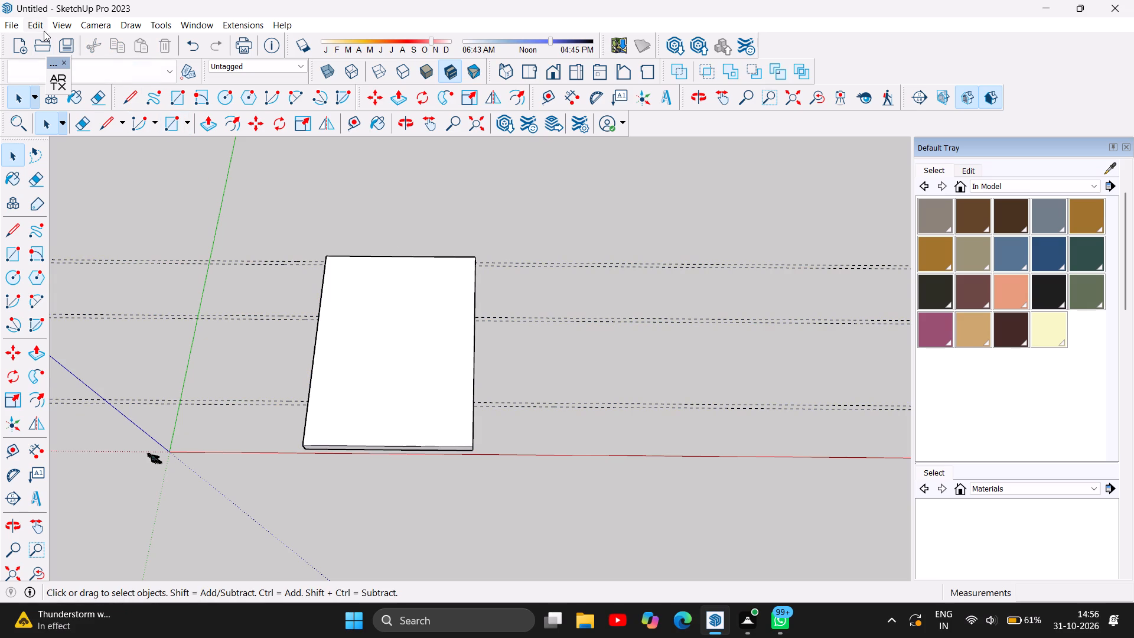
# Delete all guides from the model.
pyautogui.click(44, 25)
pyautogui.click(88, 150)
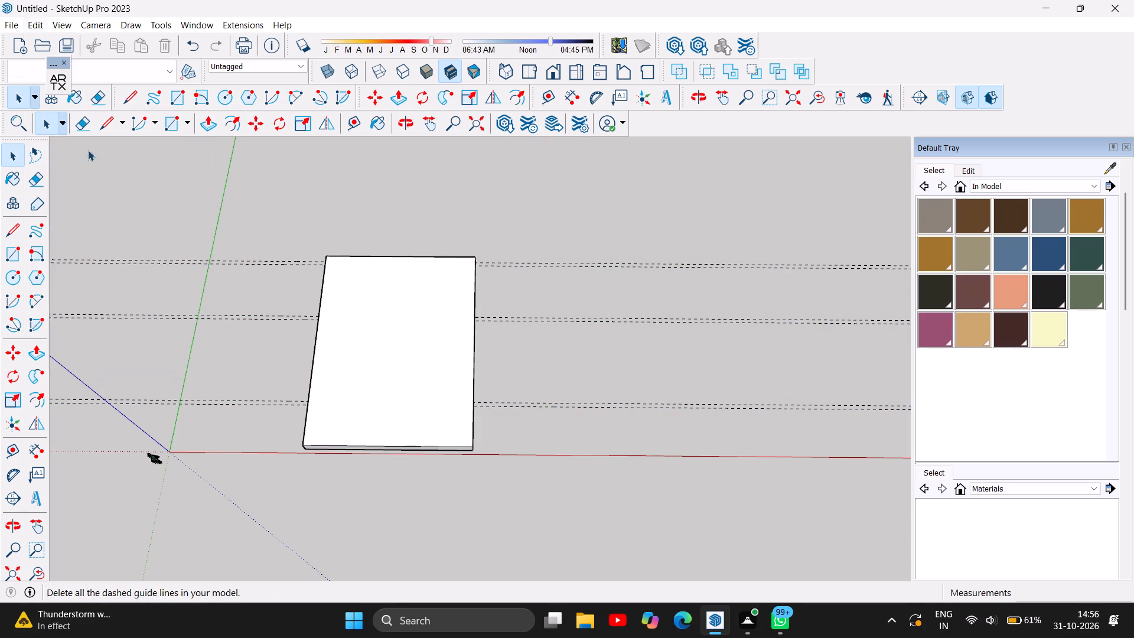
# Select the entire slab with the Lasso and make it a component with the default settings.
pyautogui.click(40, 154)
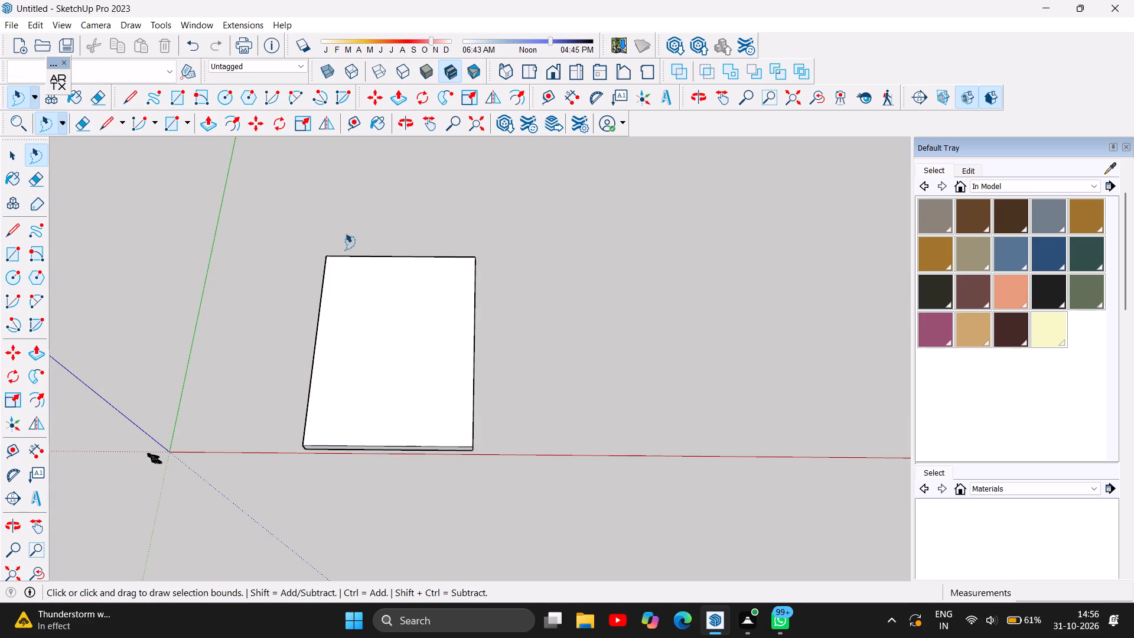
pyautogui.moveTo(364, 221); pyautogui.dragTo(509, 538)
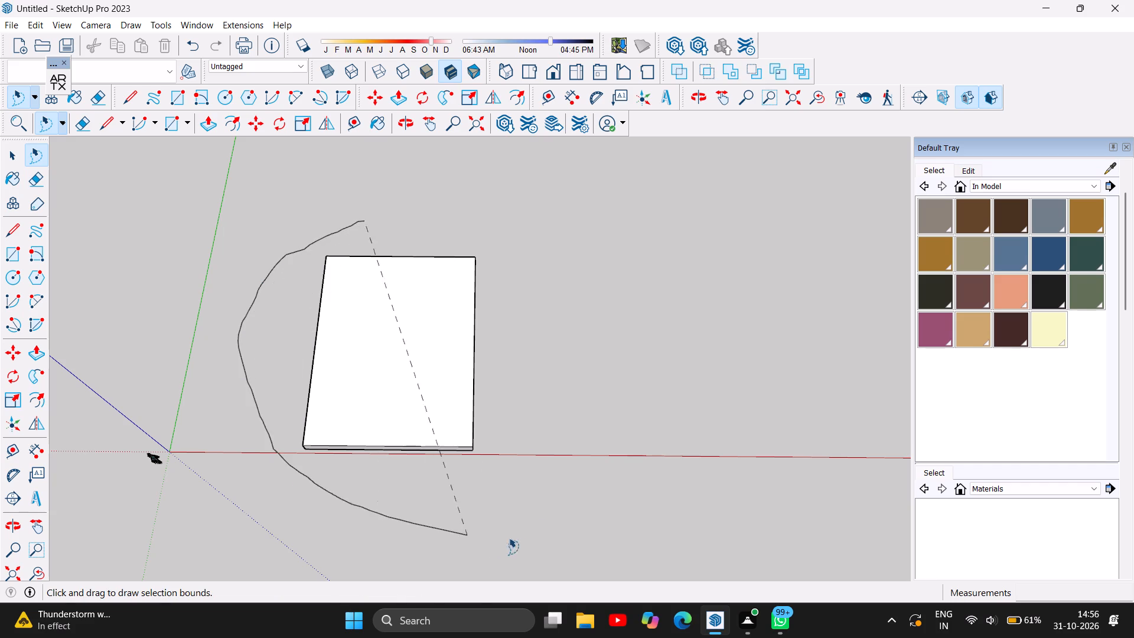
pyautogui.moveTo(509, 538); pyautogui.dragTo(633, 420)
pyautogui.click(598, 327)
pyautogui.moveTo(592, 318); pyautogui.dragTo(565, 293)
pyautogui.moveTo(564, 292); pyautogui.dragTo(558, 288)
pyautogui.moveTo(445, 213); pyautogui.dragTo(232, 376)
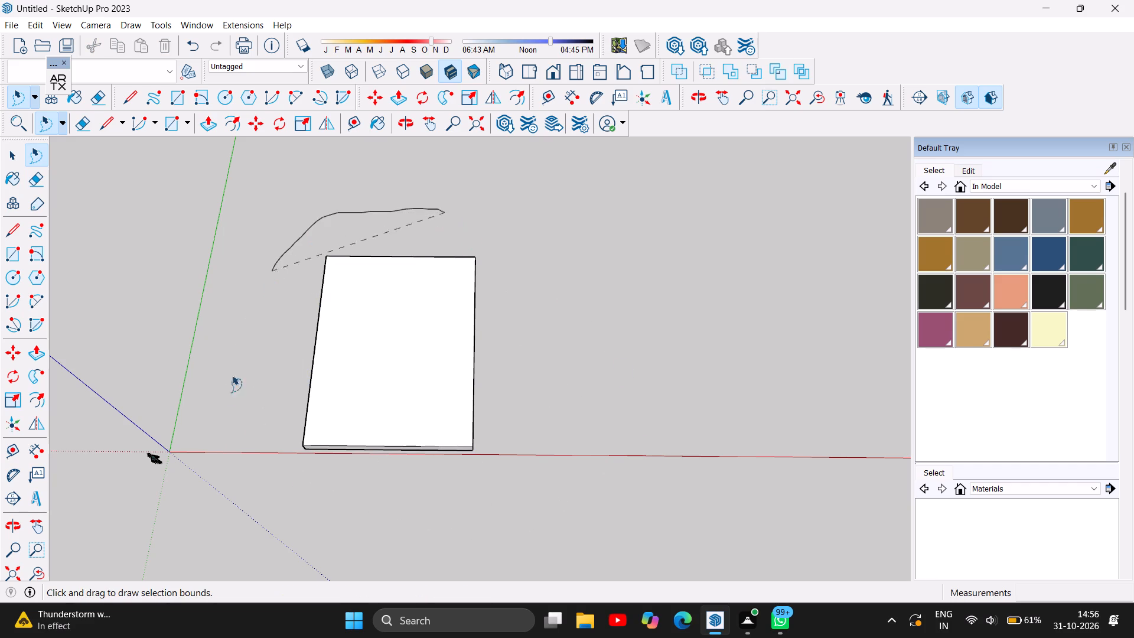
pyautogui.moveTo(232, 376); pyautogui.dragTo(478, 239)
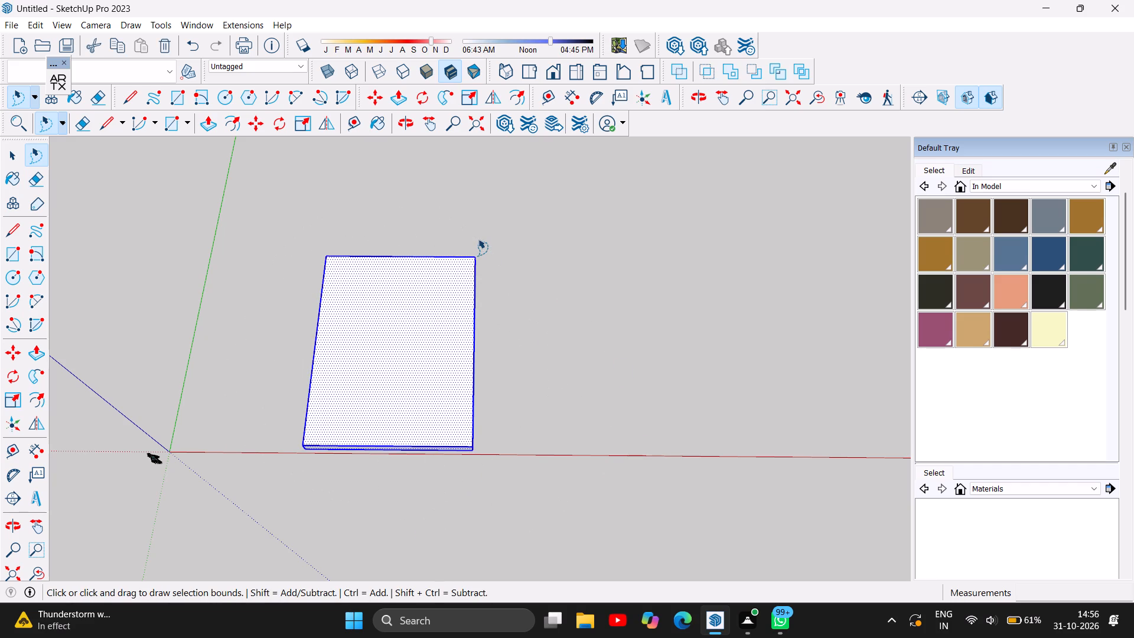
pyautogui.rightClick(425, 290)
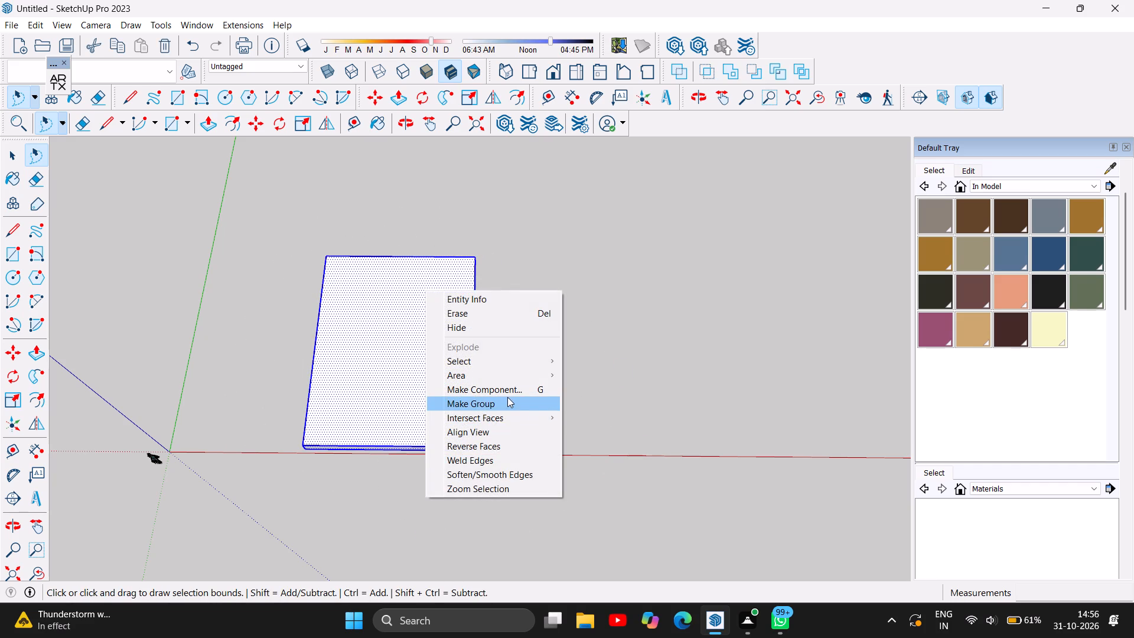
pyautogui.click(508, 395)
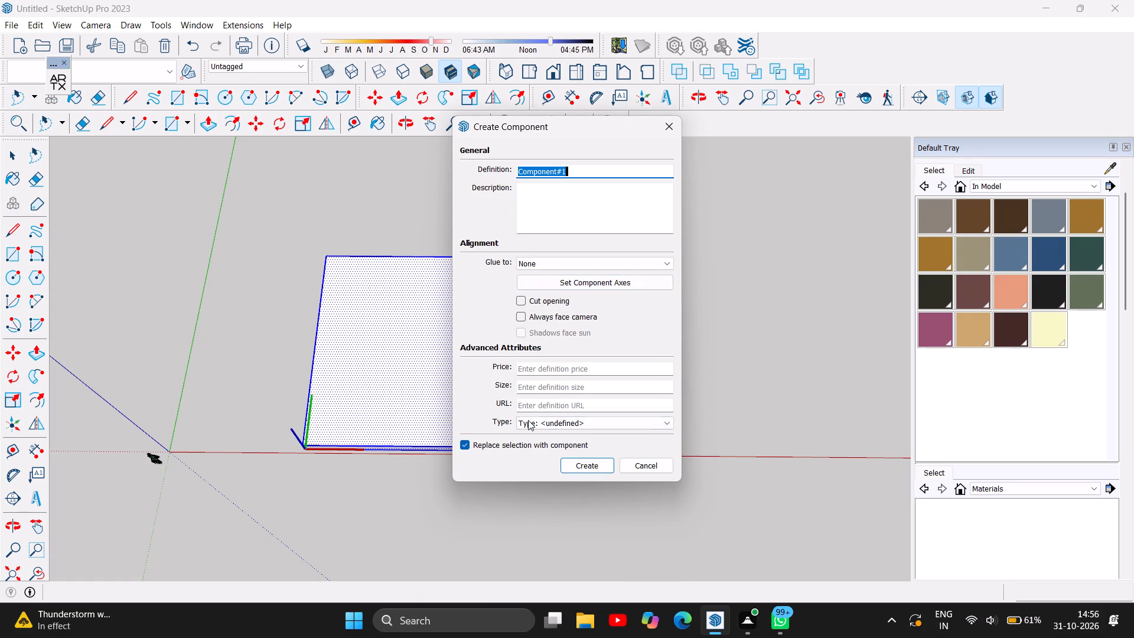
pyautogui.click(586, 466)
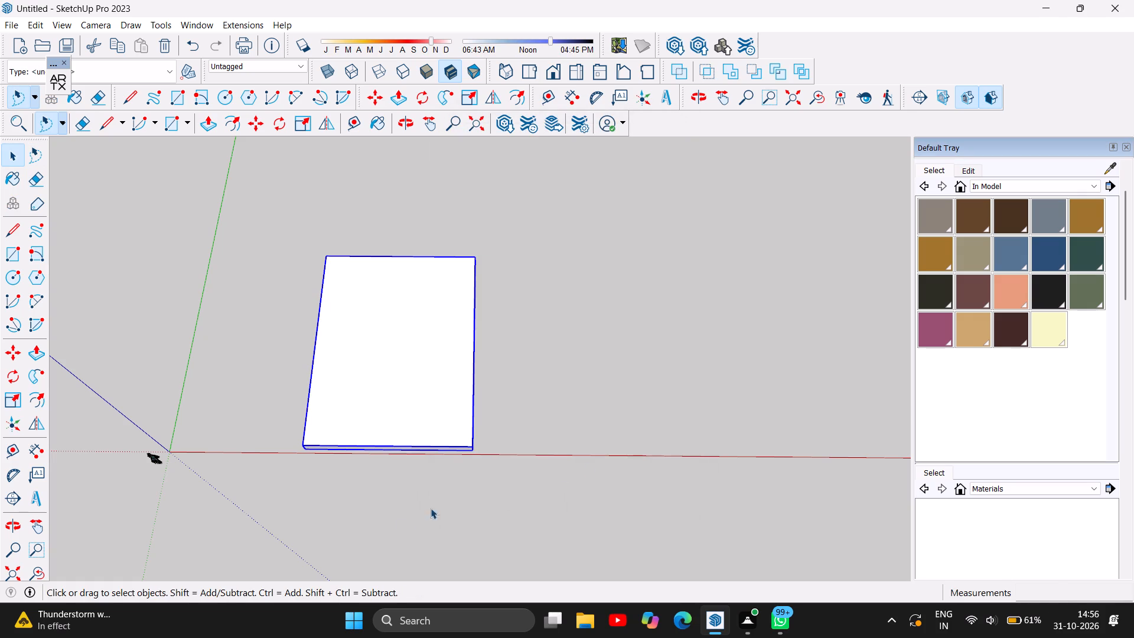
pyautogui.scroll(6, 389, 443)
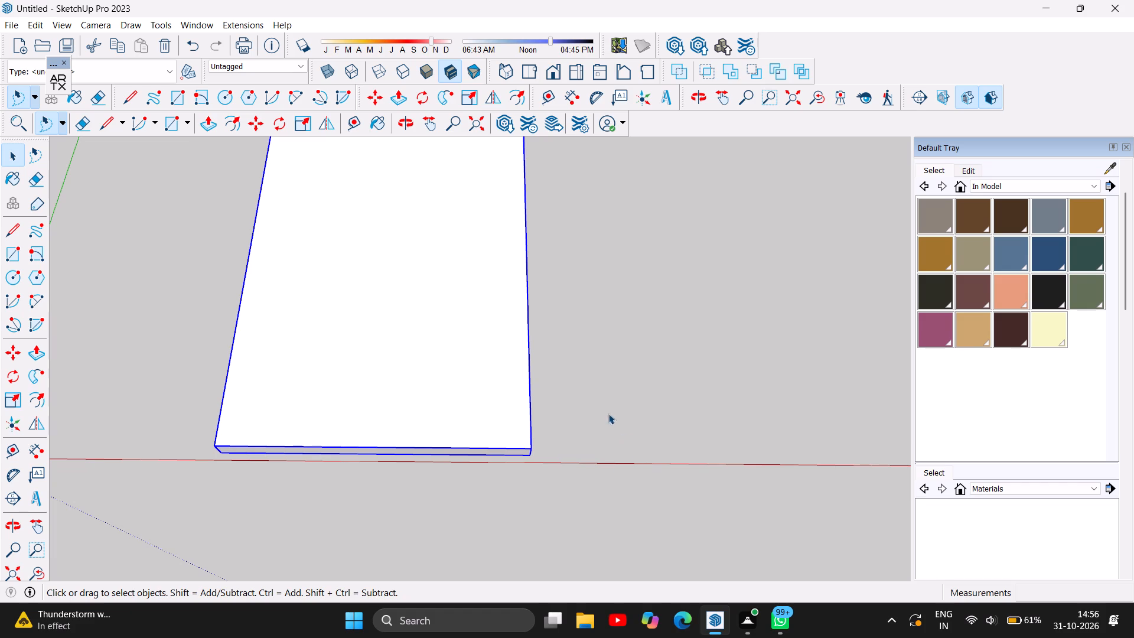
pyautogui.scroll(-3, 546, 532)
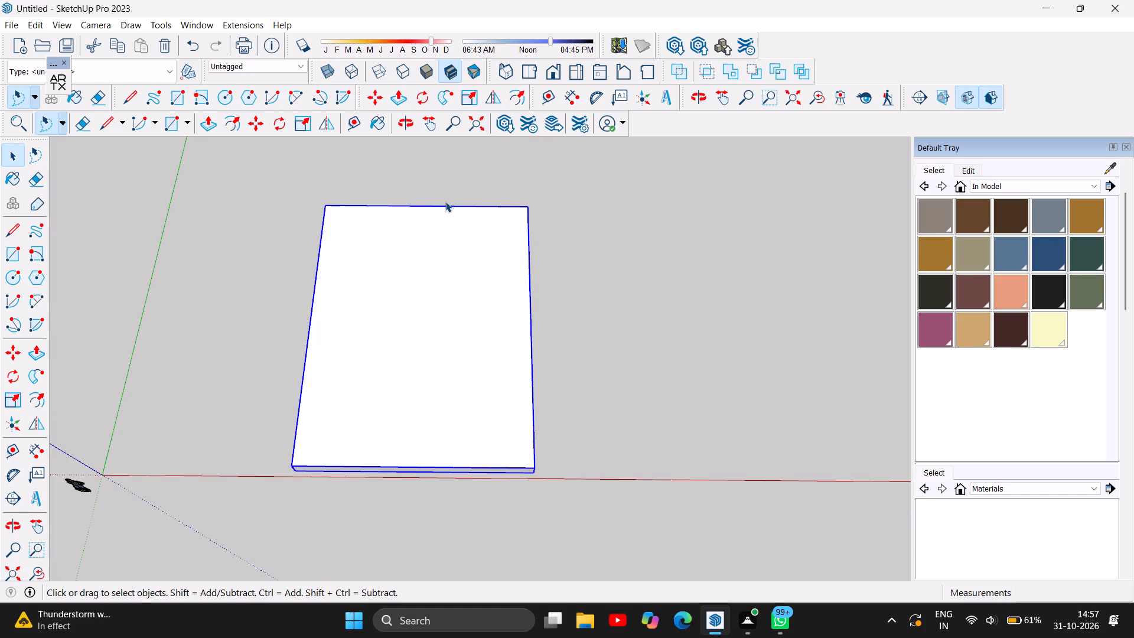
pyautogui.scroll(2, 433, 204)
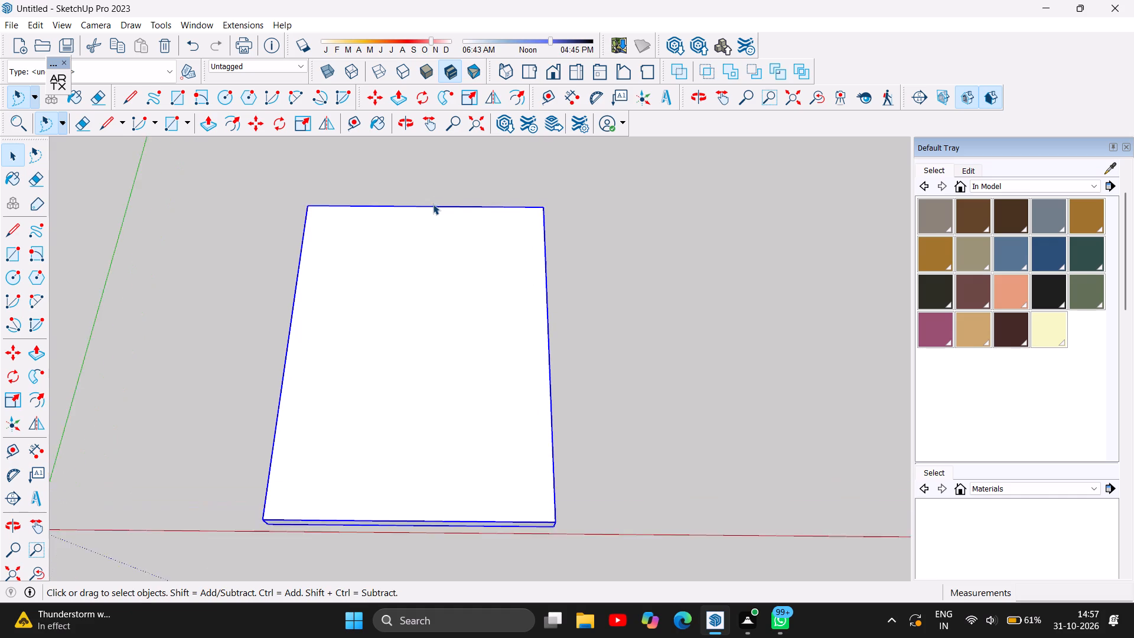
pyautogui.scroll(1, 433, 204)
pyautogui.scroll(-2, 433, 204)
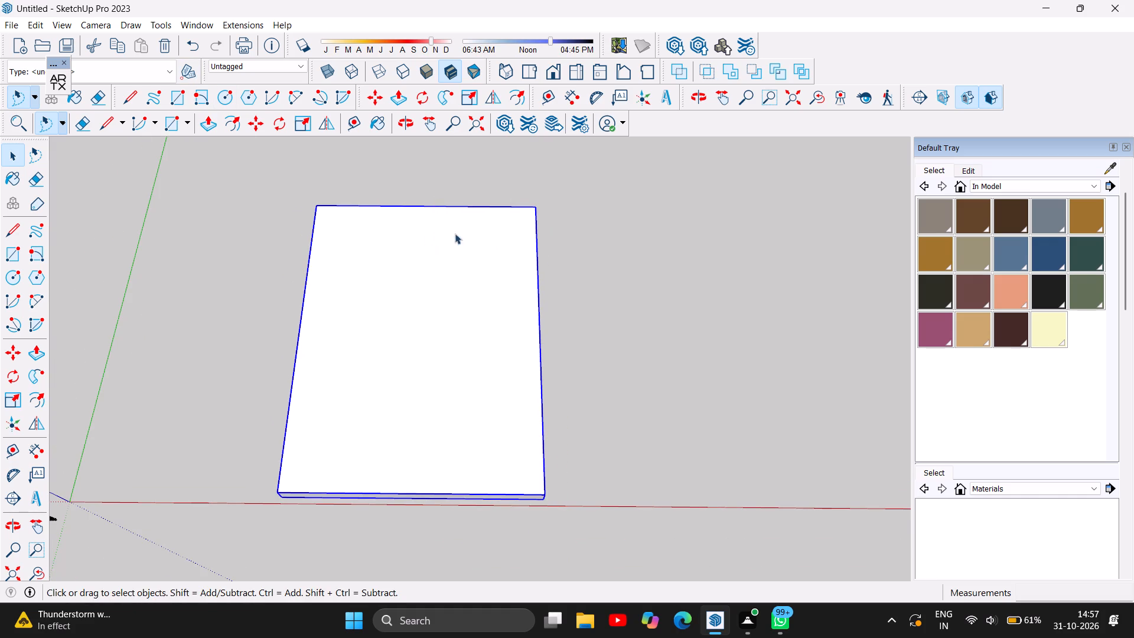
# Deselect the slab and place a guide 9" in from its far 30' edge, plus a second guide 12' beyond that one.
pyautogui.click(650, 318)
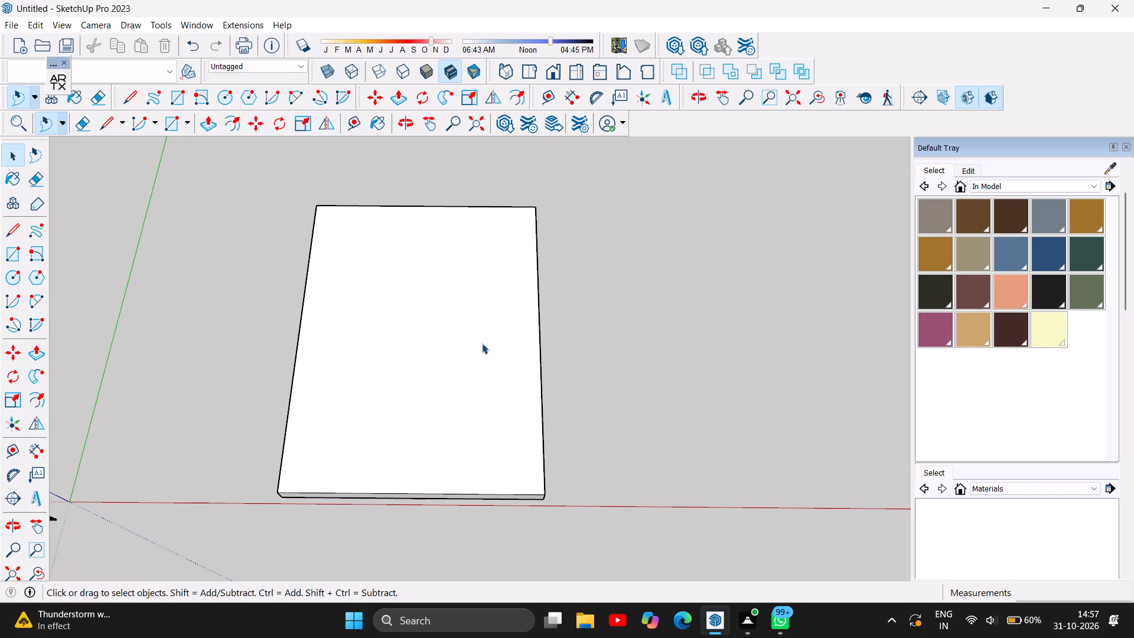
pyautogui.scroll(2, 384, 236)
pyautogui.scroll(-1, 391, 230)
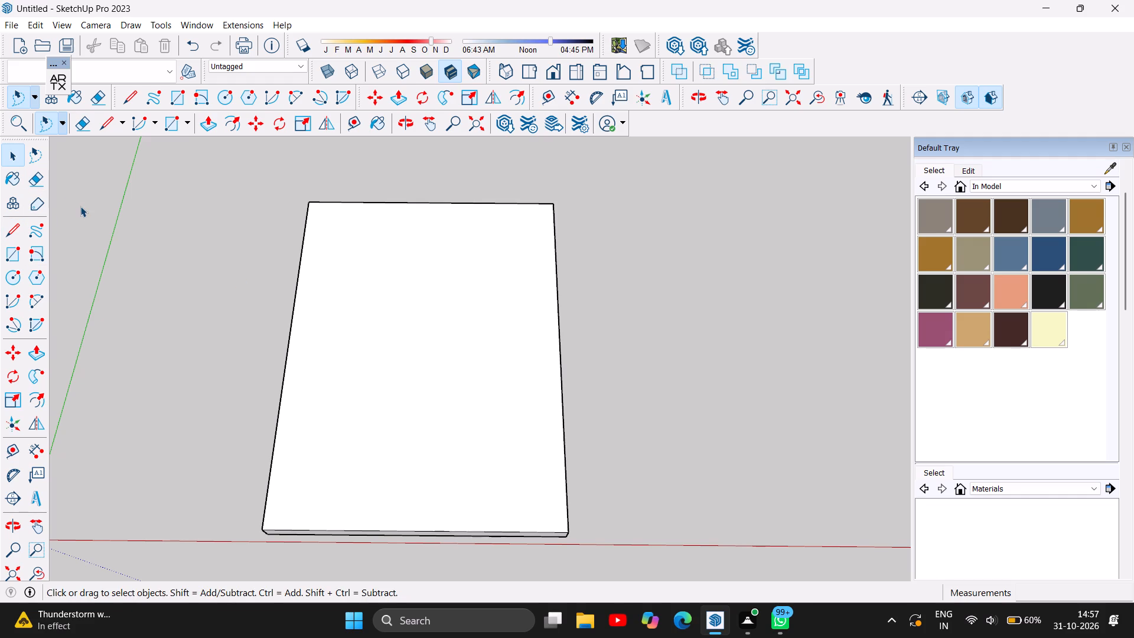
pyautogui.press('t')
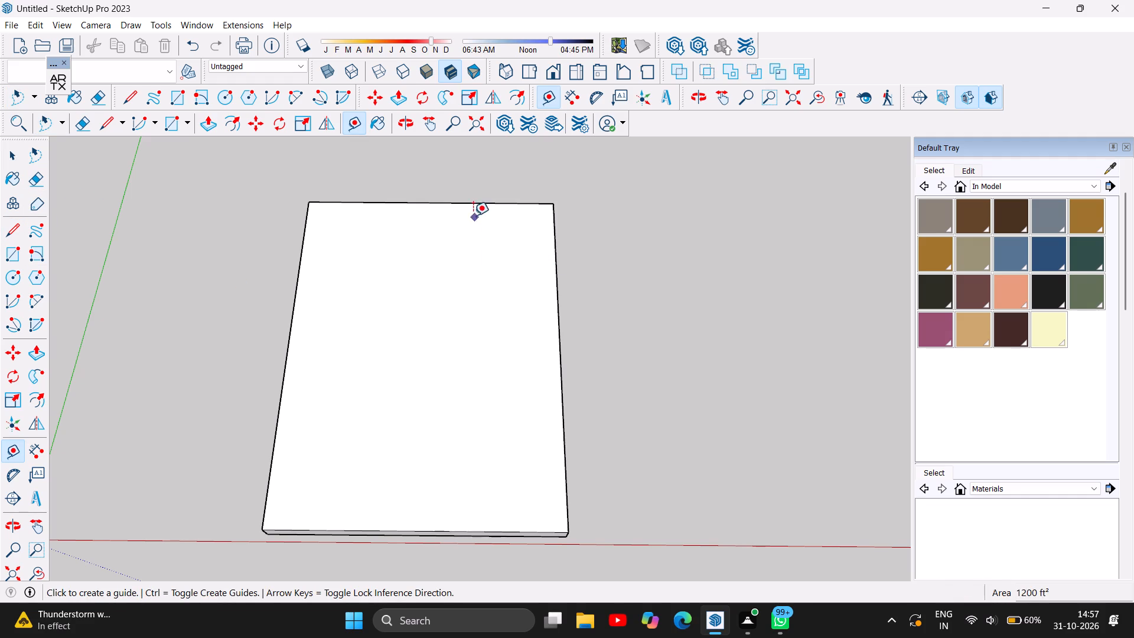
pyautogui.click(458, 199)
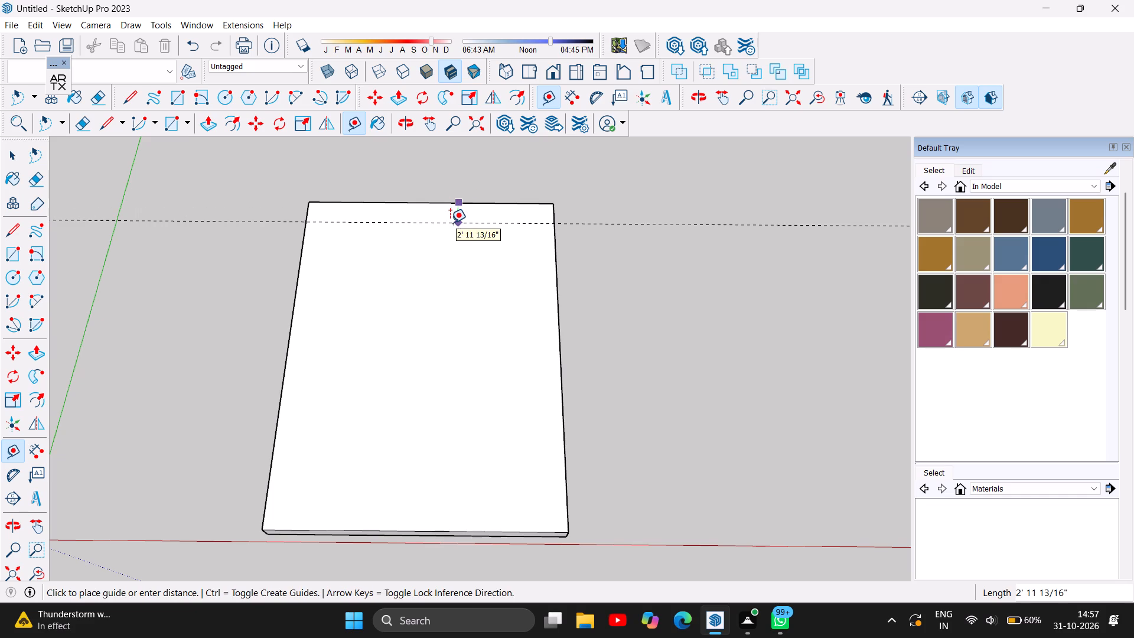
pyautogui.press('9')
pyautogui.press('Return')
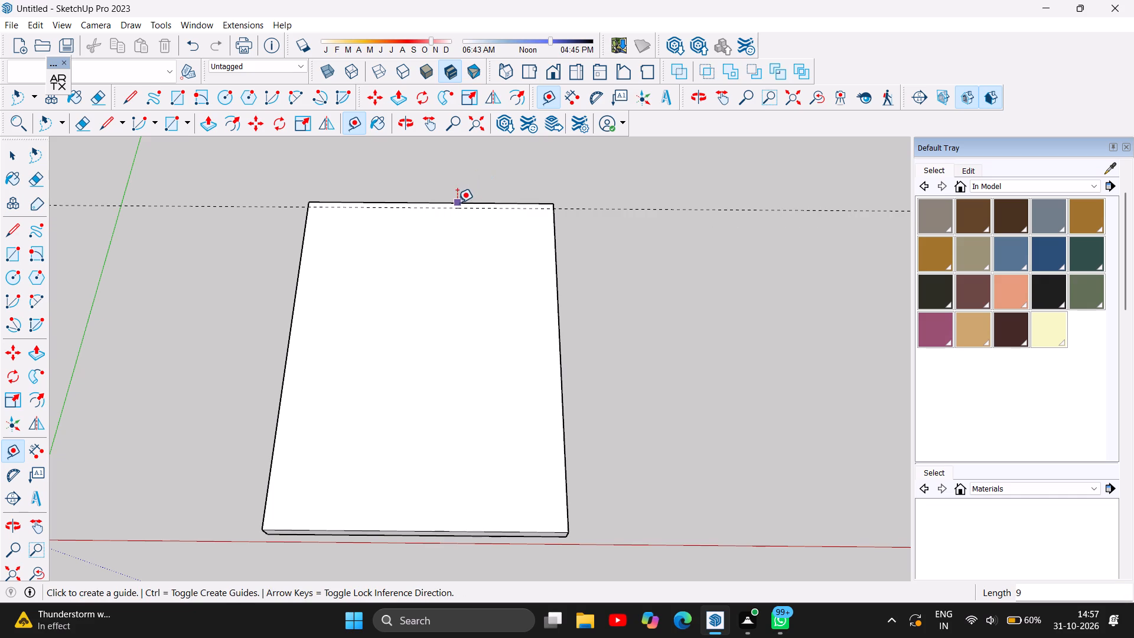
pyautogui.click(452, 210)
pyautogui.write("12'")
pyautogui.press('Return')
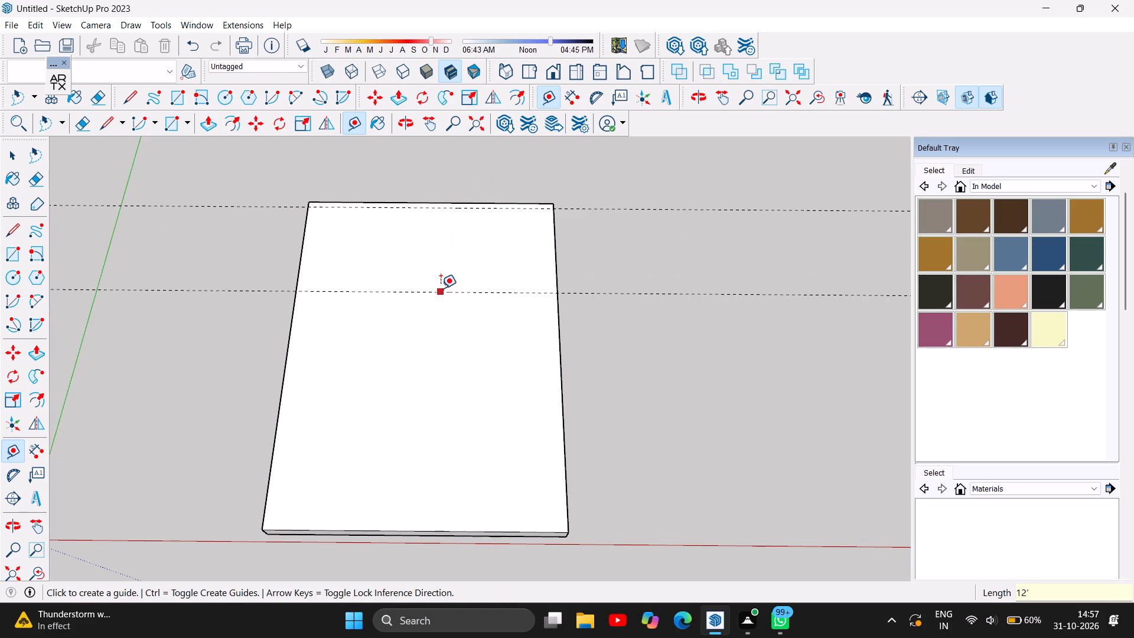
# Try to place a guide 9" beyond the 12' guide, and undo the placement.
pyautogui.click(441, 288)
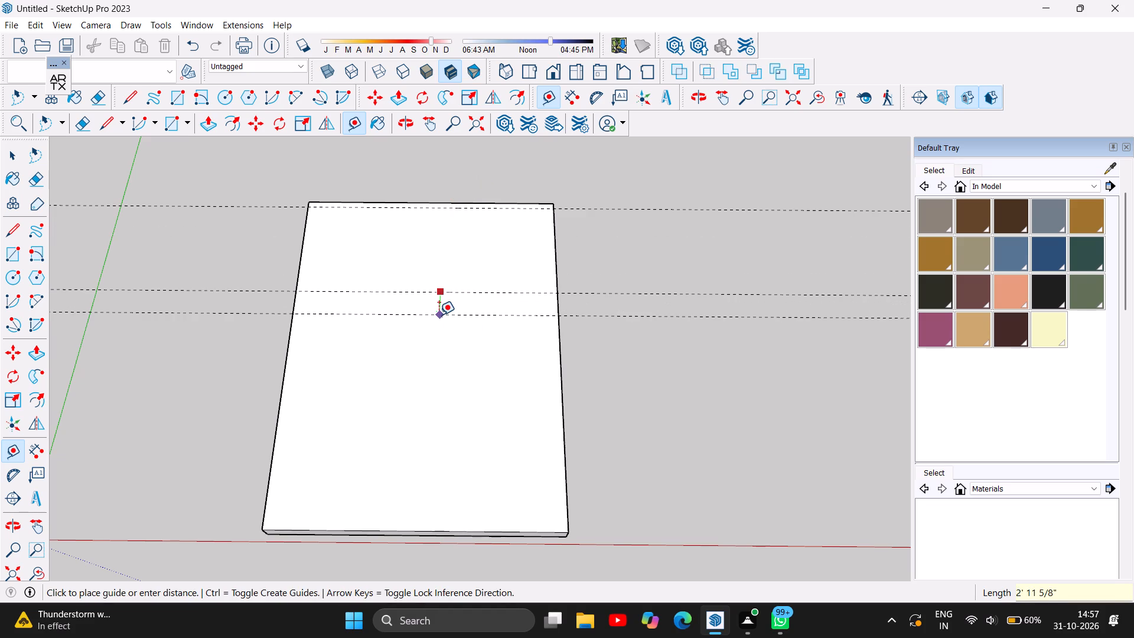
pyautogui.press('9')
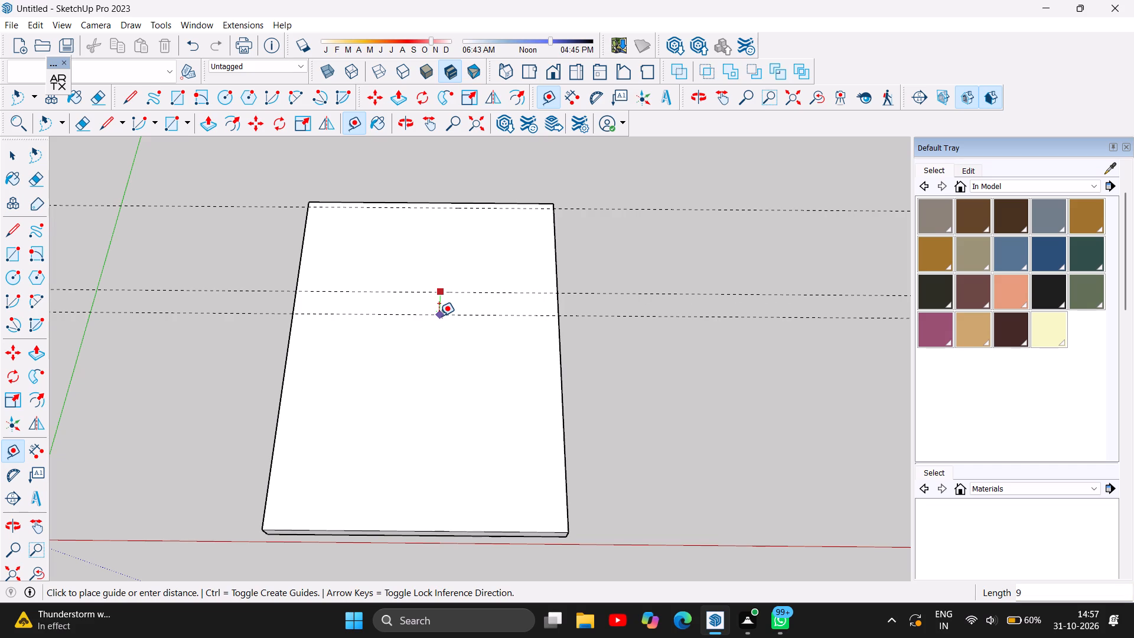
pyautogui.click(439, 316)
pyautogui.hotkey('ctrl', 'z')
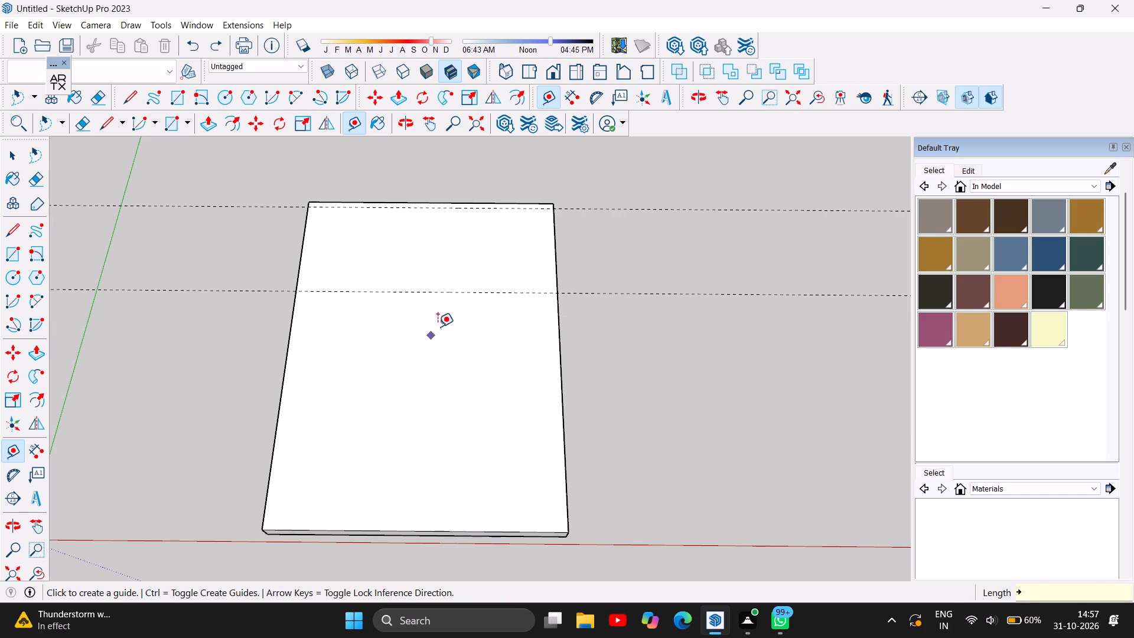
# Continue from the 12' guide toward the near edge with three successive parallel guides spaced 9", 6' and 6" apart.
pyautogui.click(453, 292)
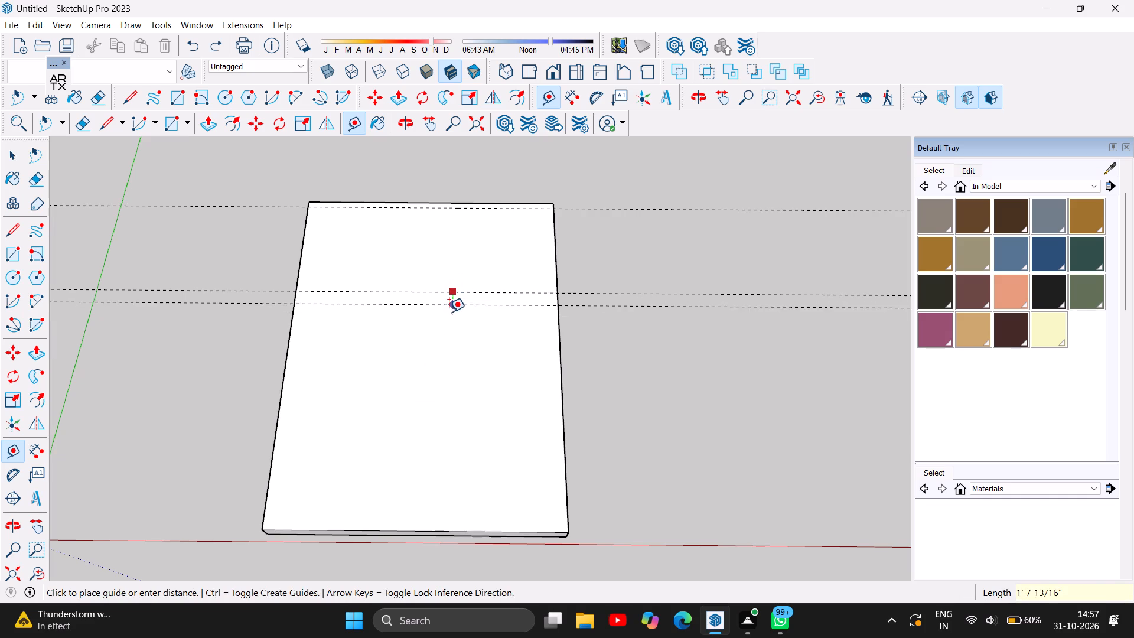
pyautogui.press('9')
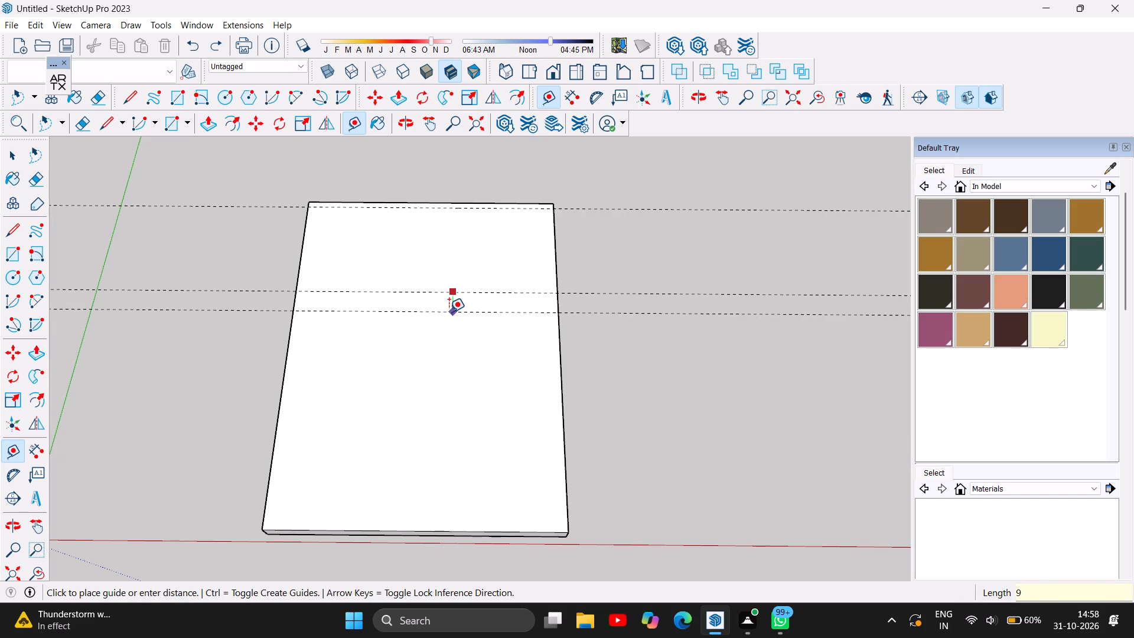
pyautogui.press('Return')
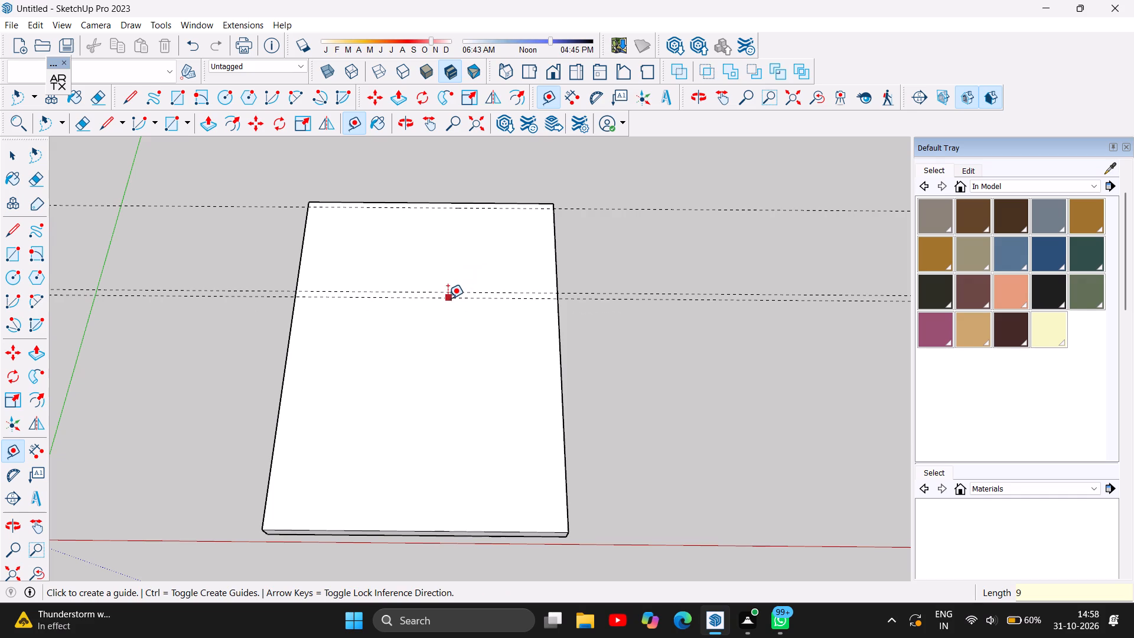
pyautogui.click(447, 299)
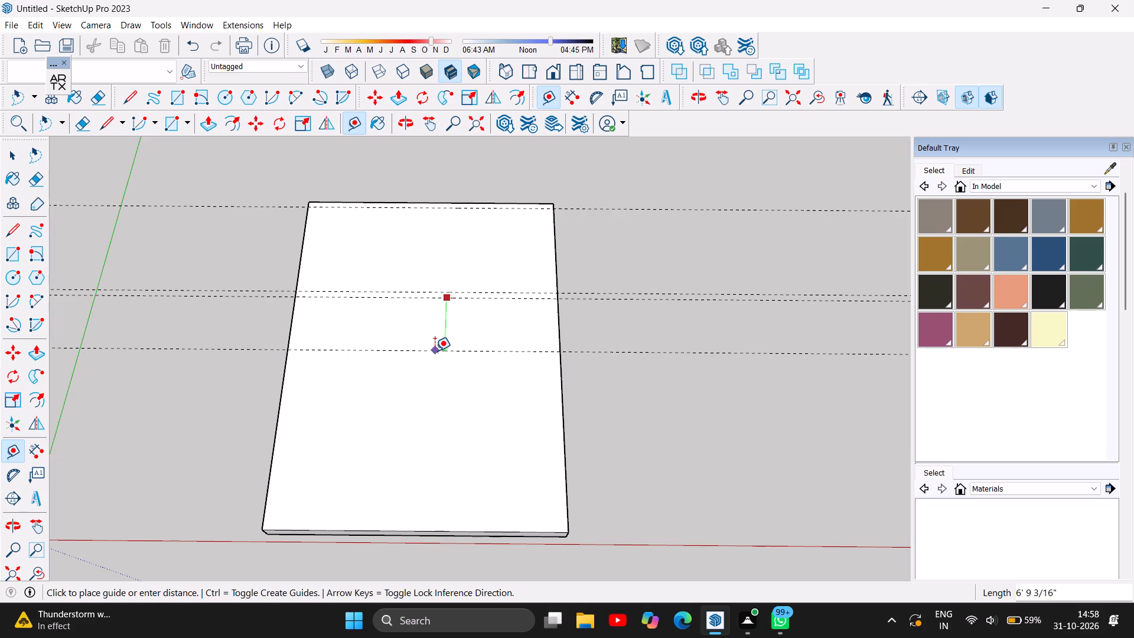
pyautogui.write("6'")
pyautogui.press('Return')
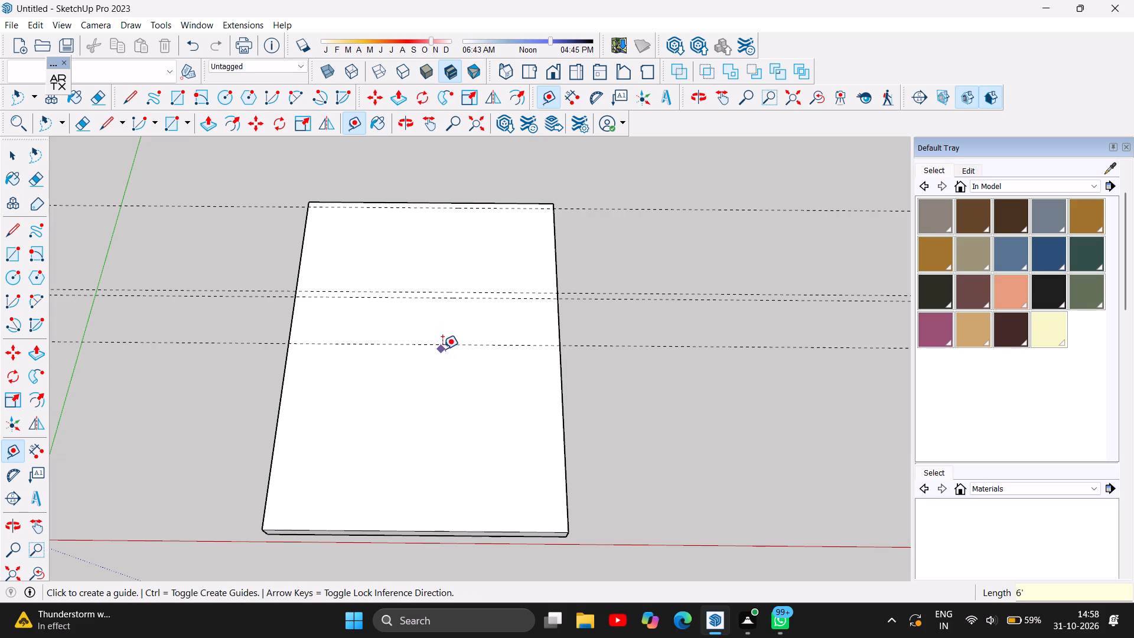
pyautogui.click(447, 346)
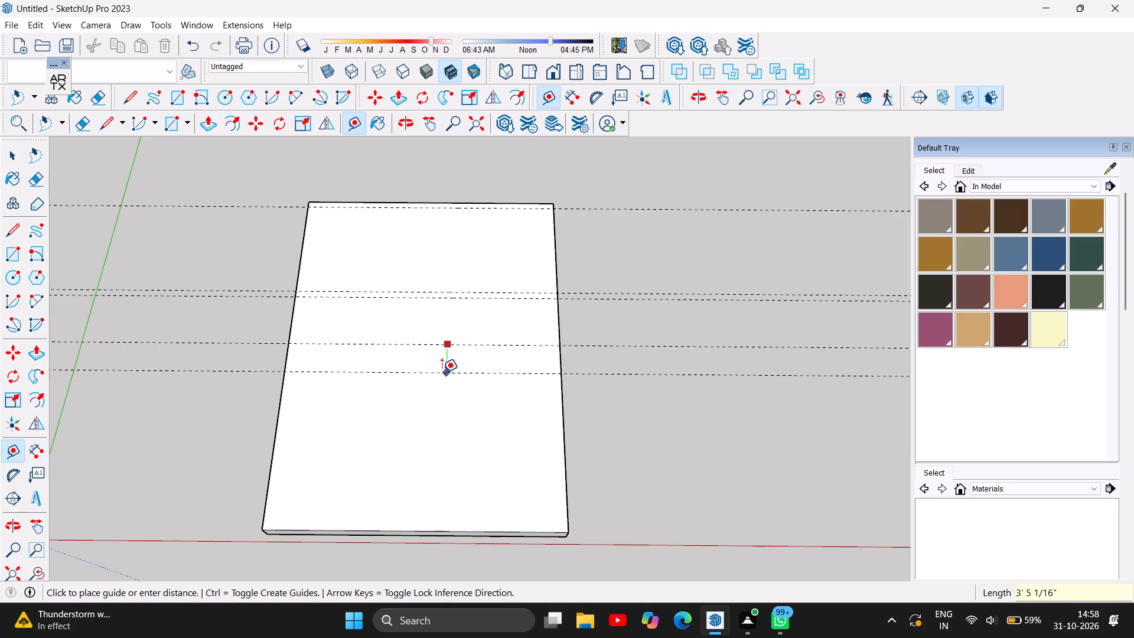
pyautogui.press('6')
pyautogui.press('Return')
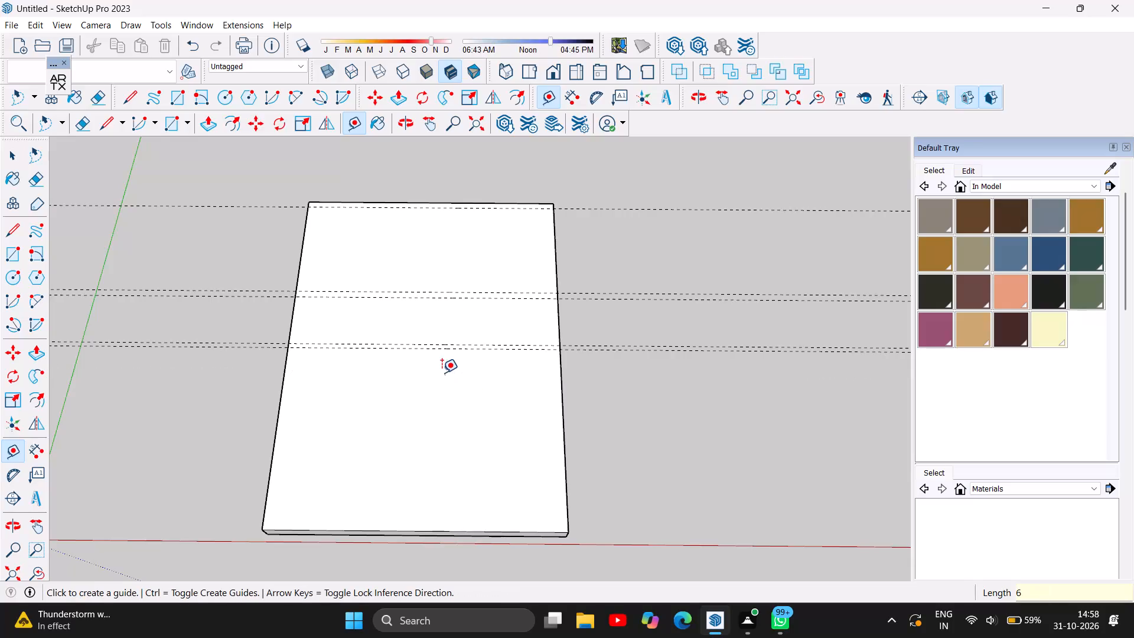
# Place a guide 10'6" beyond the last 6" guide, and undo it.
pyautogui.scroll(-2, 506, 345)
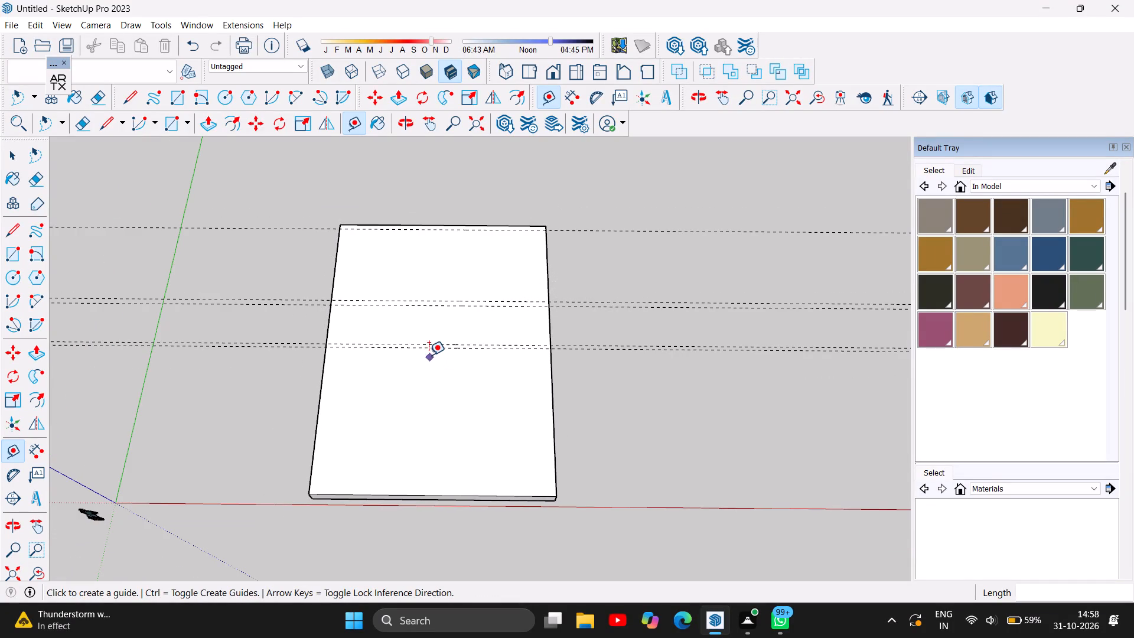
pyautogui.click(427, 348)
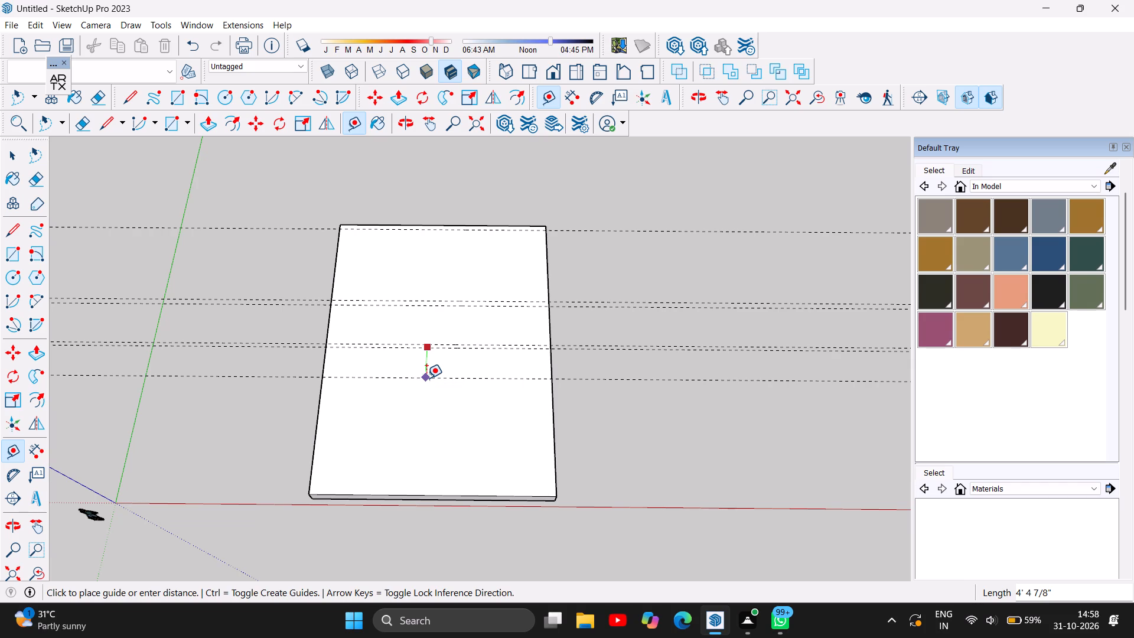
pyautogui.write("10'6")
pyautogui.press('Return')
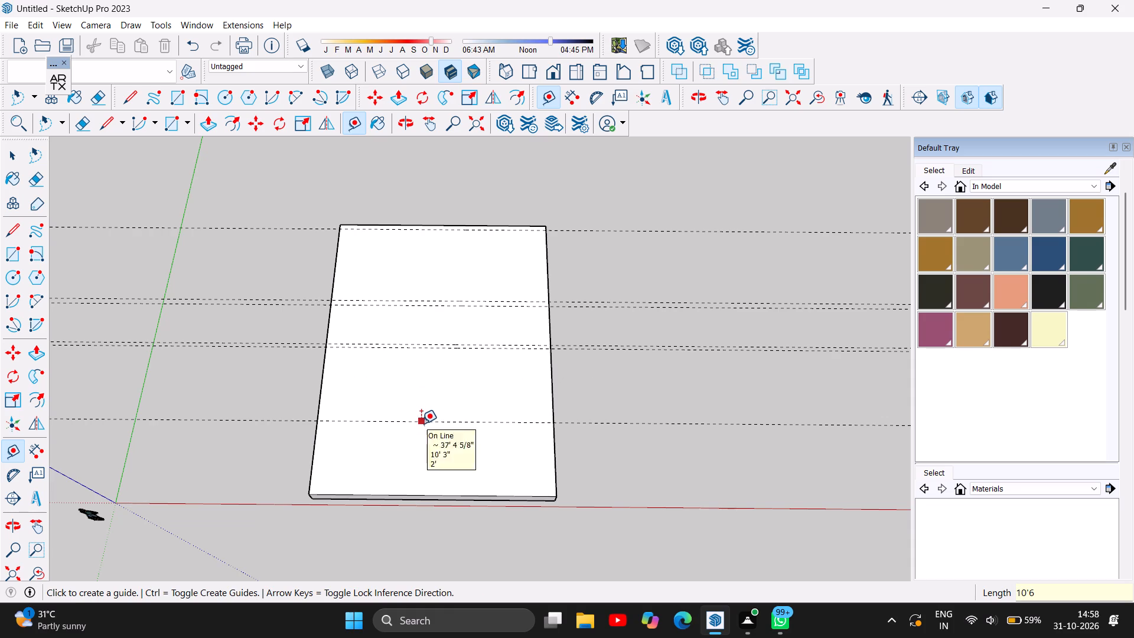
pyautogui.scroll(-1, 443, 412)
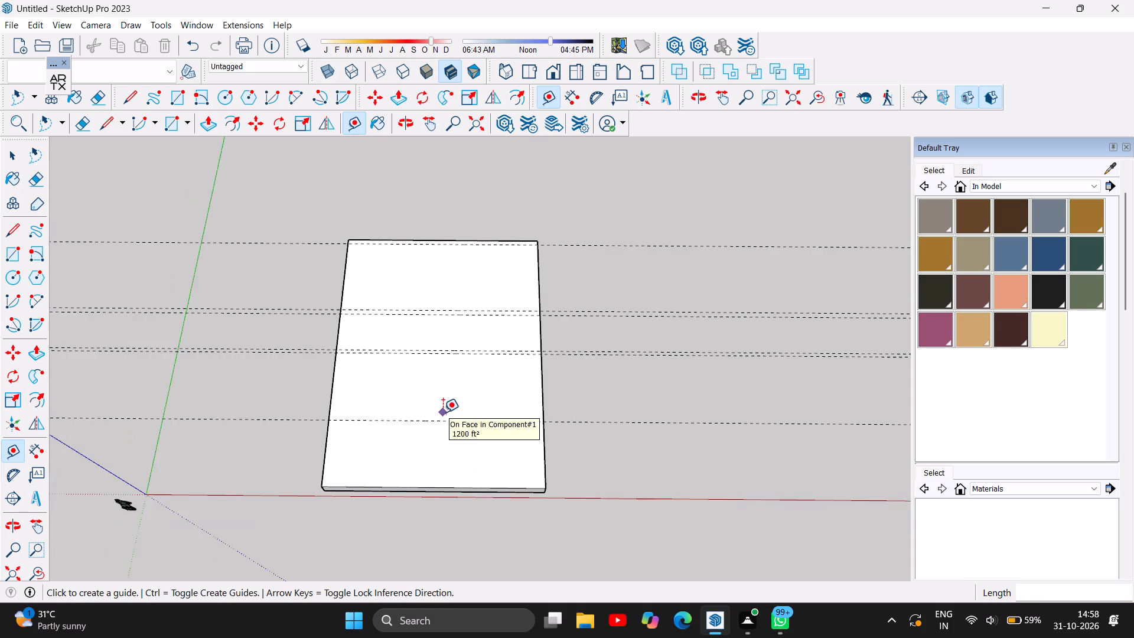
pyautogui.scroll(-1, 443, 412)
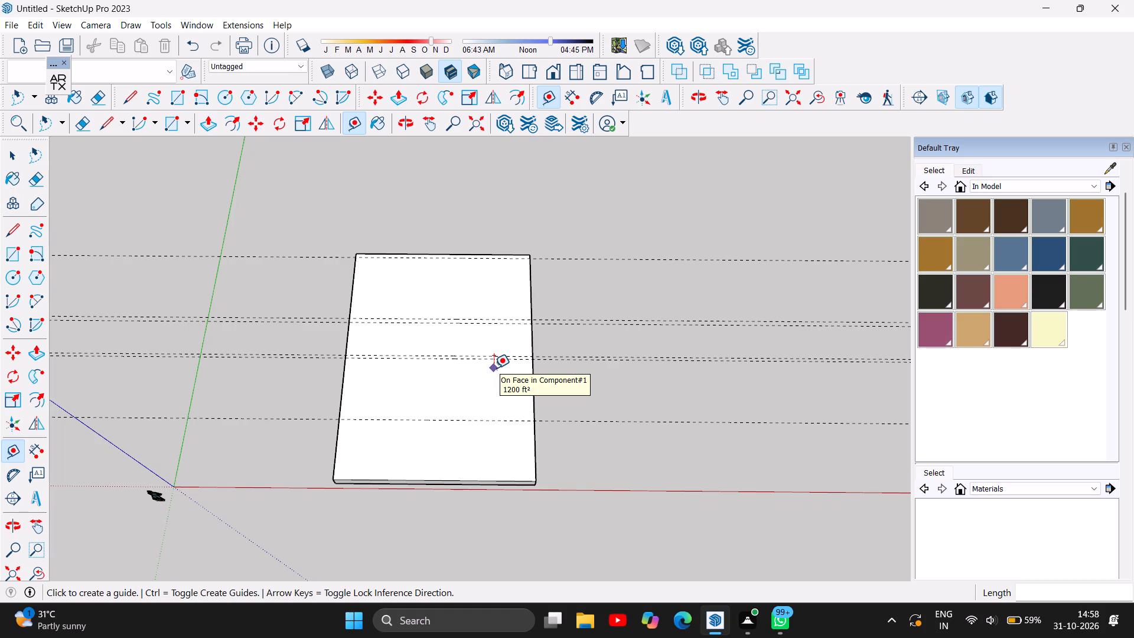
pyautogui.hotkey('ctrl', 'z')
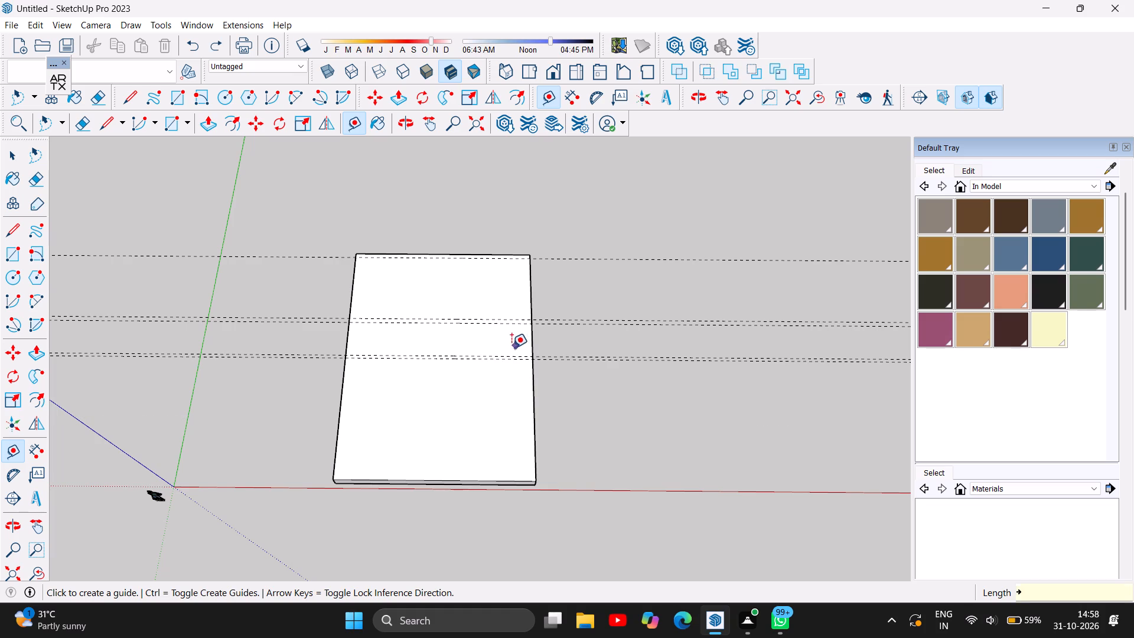
# Place a guide 10'6" beyond the last 6" guide toward the near edge, and another guide 9" past it.
pyautogui.scroll(1, 397, 362)
pyautogui.click(397, 362)
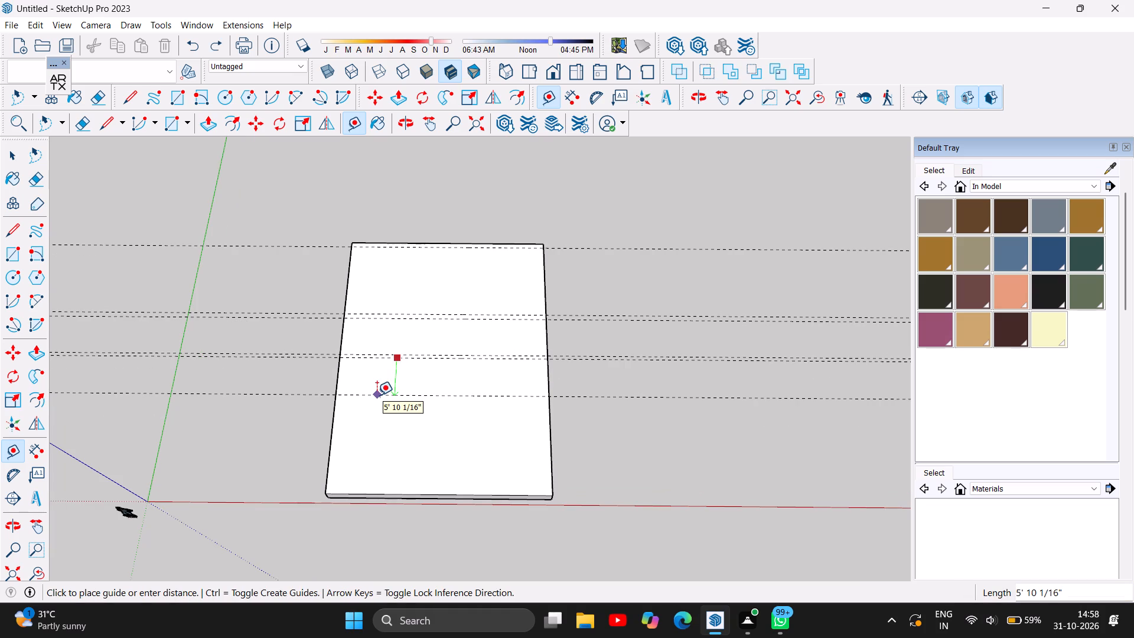
pyautogui.write("6'")
pyautogui.press('Escape')
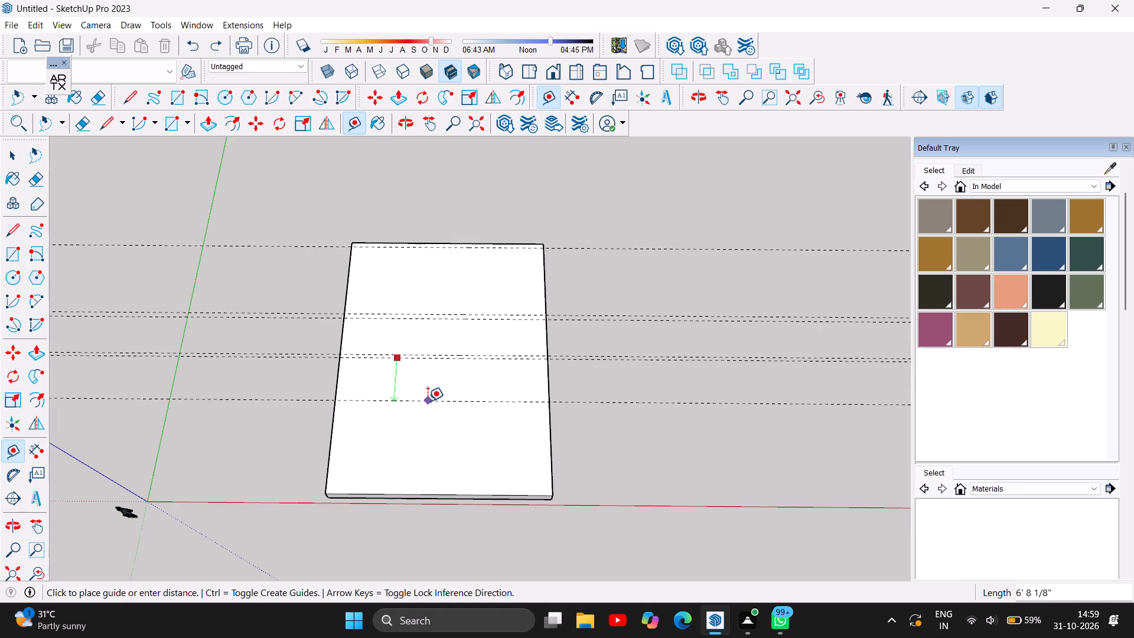
pyautogui.write("10'6")
pyautogui.press('Return')
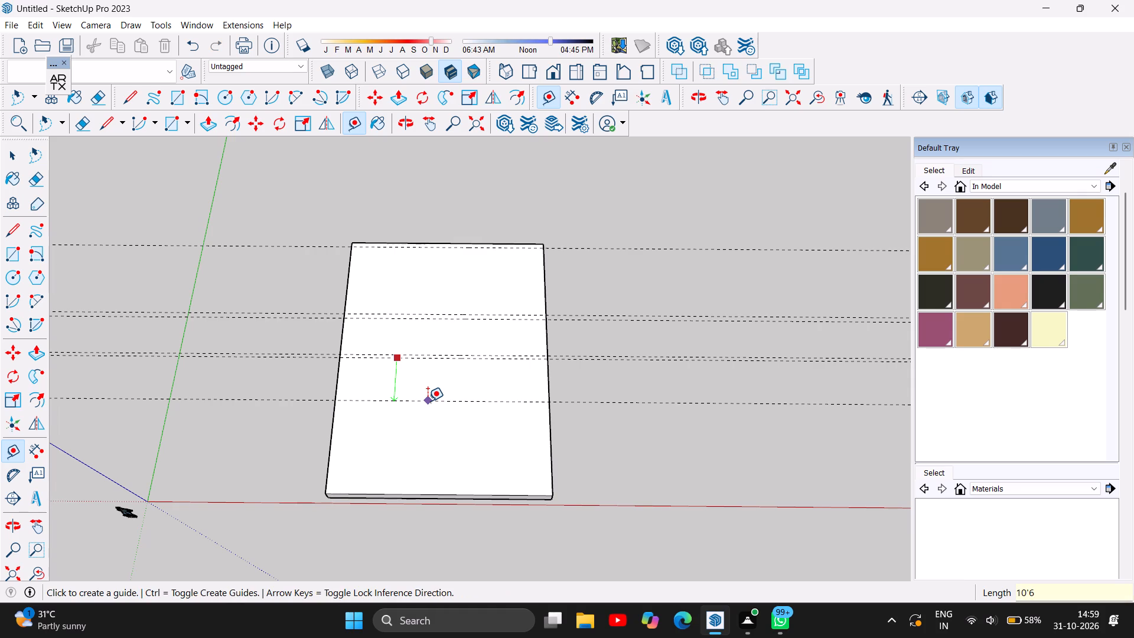
pyautogui.click(419, 425)
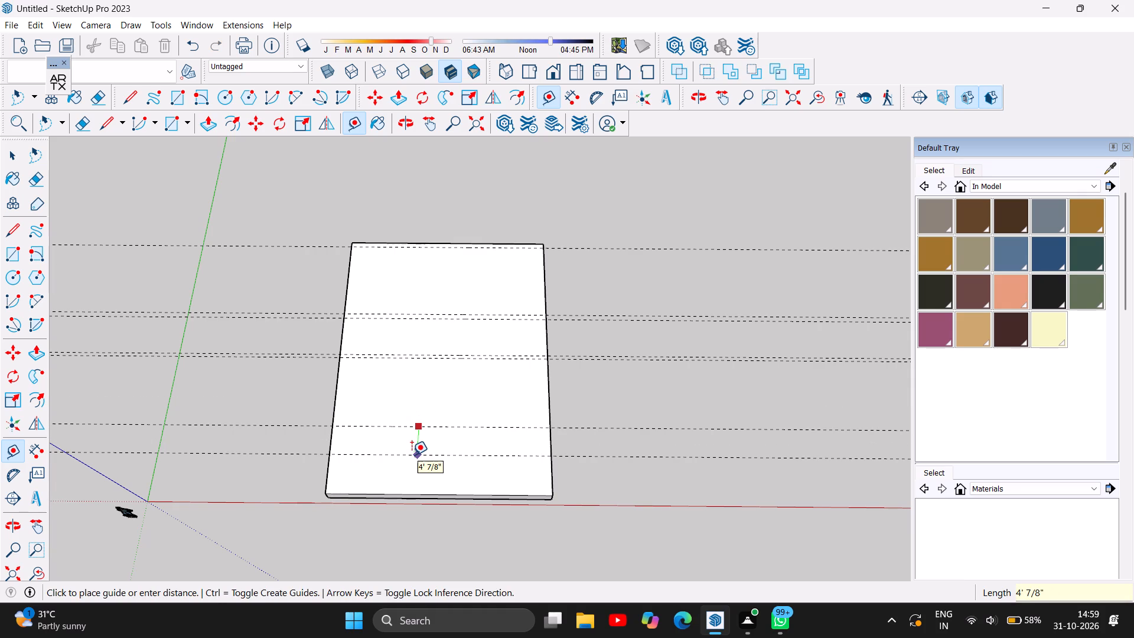
pyautogui.press('9')
pyautogui.press('Return')
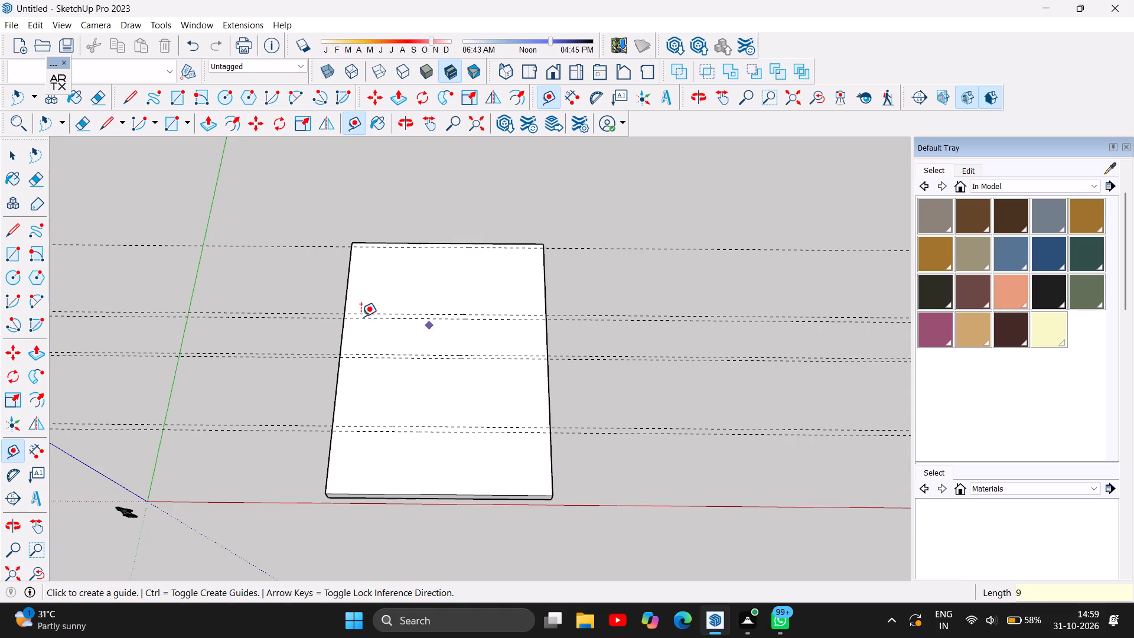
# Place a lengthwise guide 9" in from the slab's 40' edge nearest the green axis.
pyautogui.scroll(3, 350, 319)
pyautogui.click(338, 331)
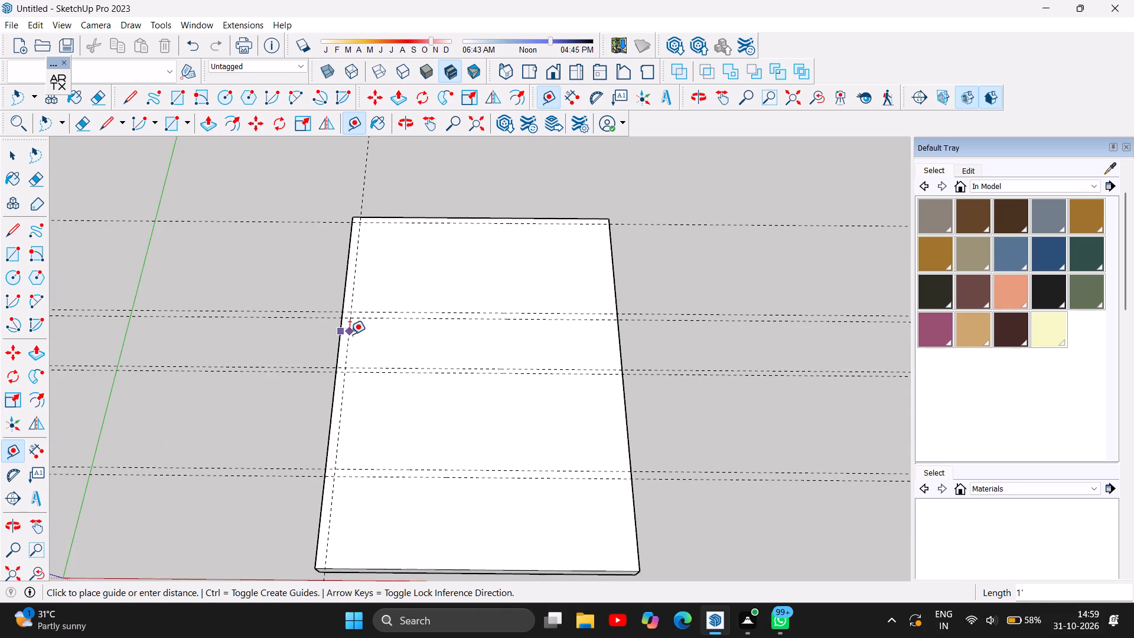
pyautogui.press('9')
pyautogui.press('Return')
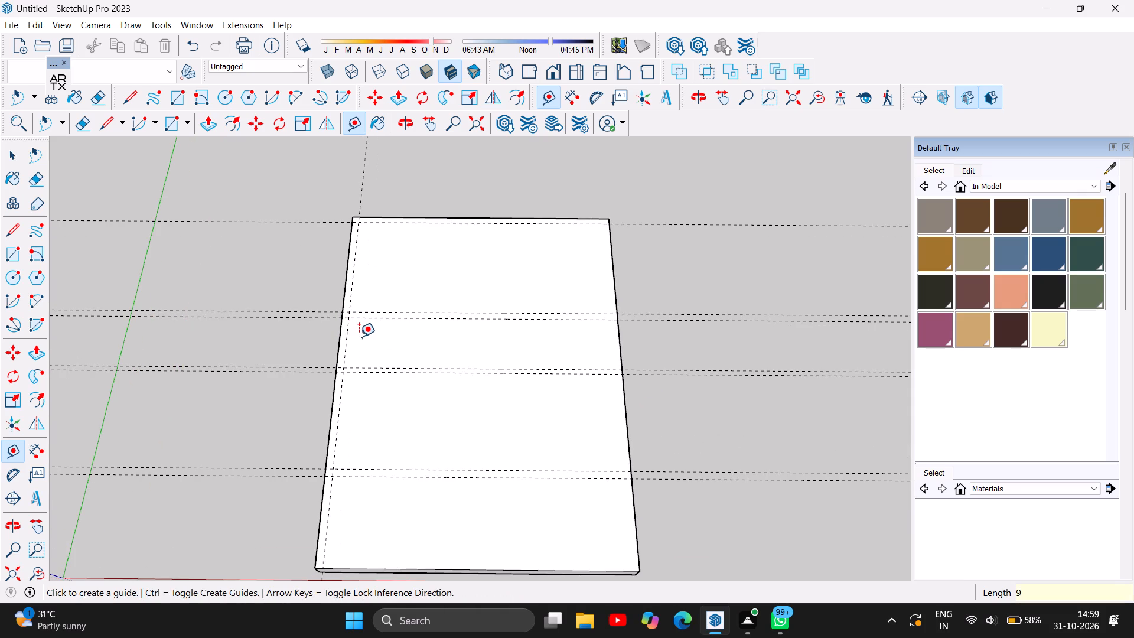
# Place a lengthwise guide 9" in from the slab's 40' edge farthest from the green axis.
pyautogui.click(620, 354)
pyautogui.press('9')
pyautogui.press('Return')
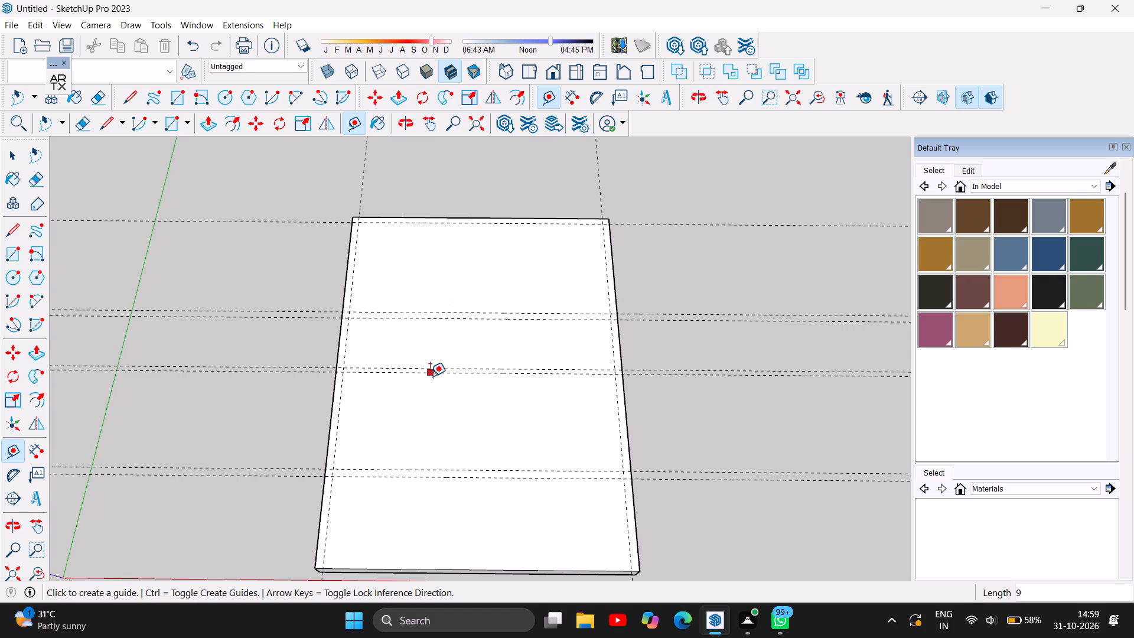
# Place a lengthwise guide 5' inward from the 9" guide nearest the green axis, and another guide 6" past it.
pyautogui.click(346, 341)
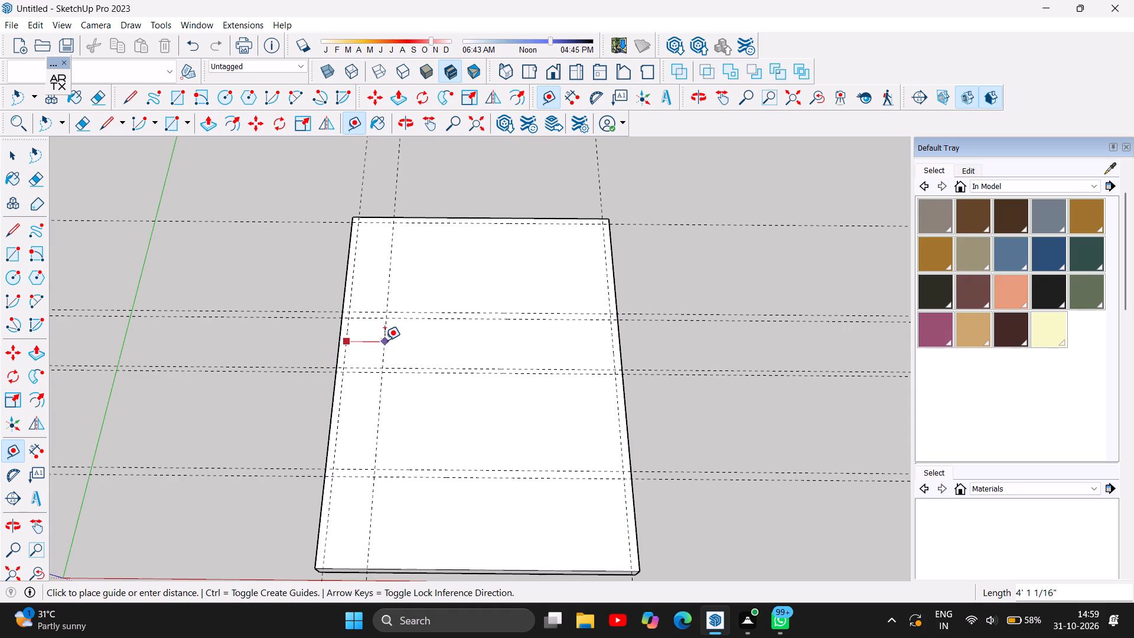
pyautogui.write("5'")
pyautogui.press('Return')
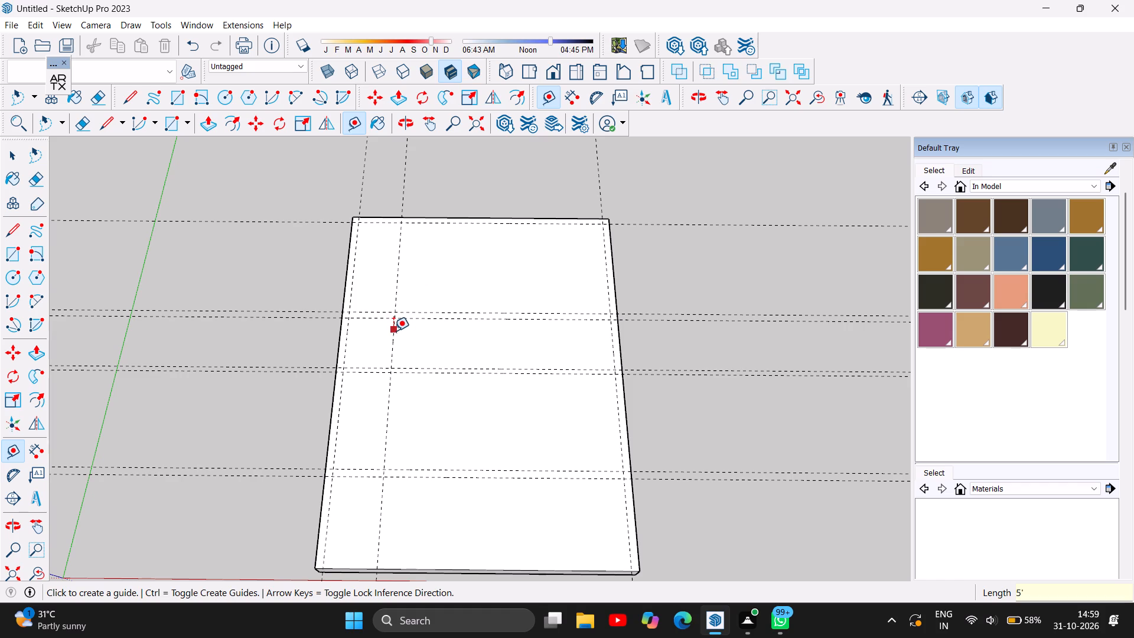
pyautogui.click(392, 337)
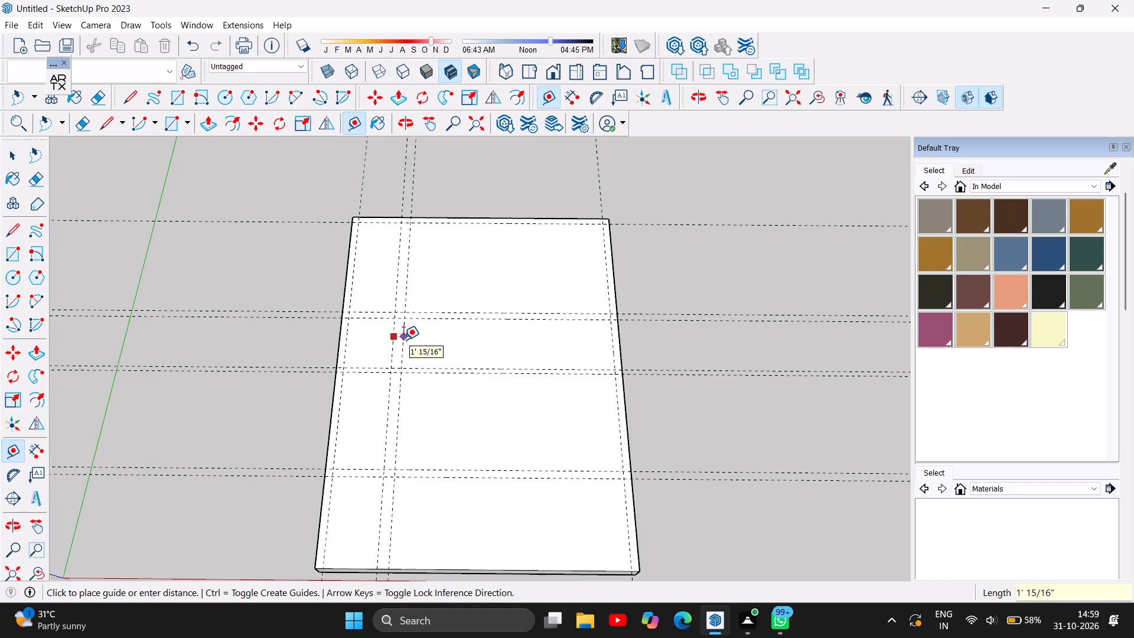
pyautogui.press('6')
pyautogui.press('Return')
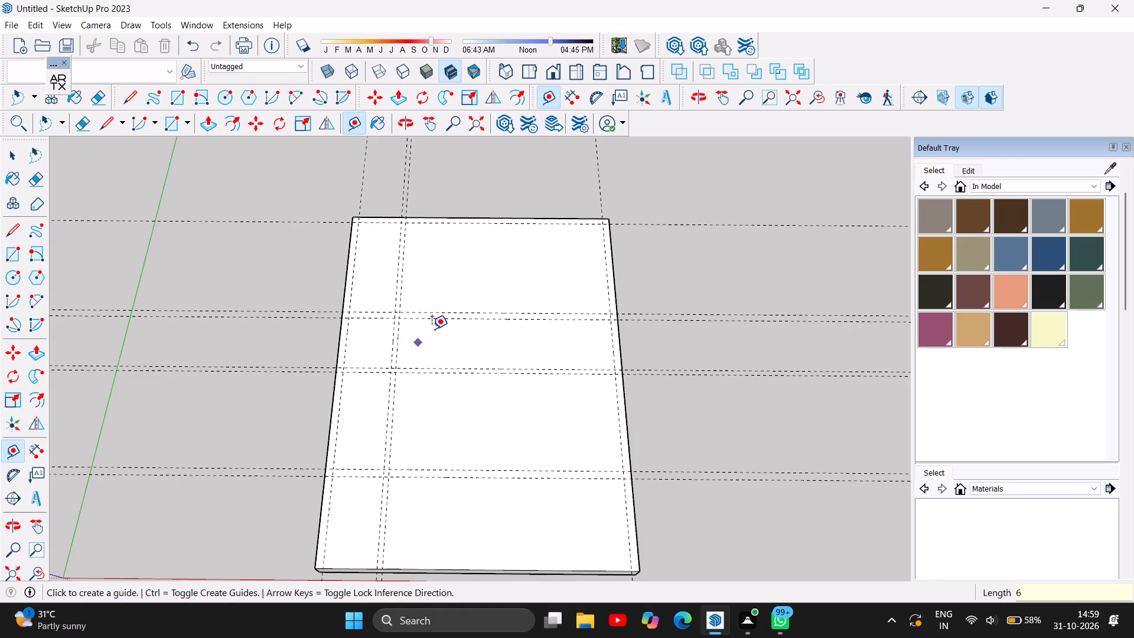
# Place a lengthwise guide 6'11" beyond the last 6" guide, away from the green axis, and another guide 6" past it.
pyautogui.click(395, 344)
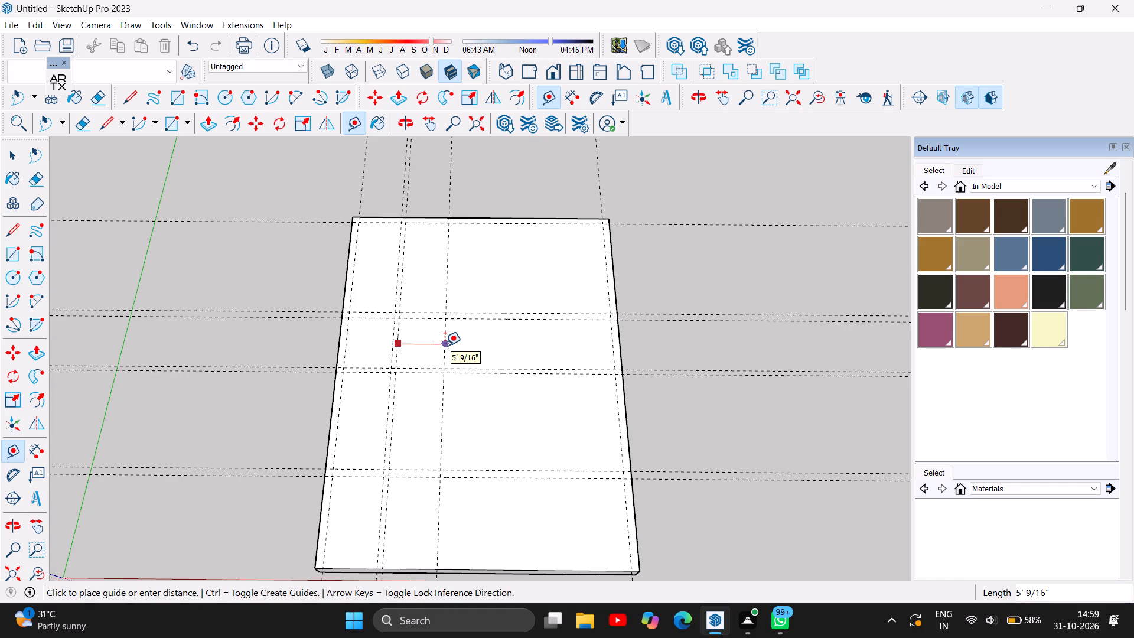
pyautogui.write("6'")
pyautogui.write('11')
pyautogui.press('Return')
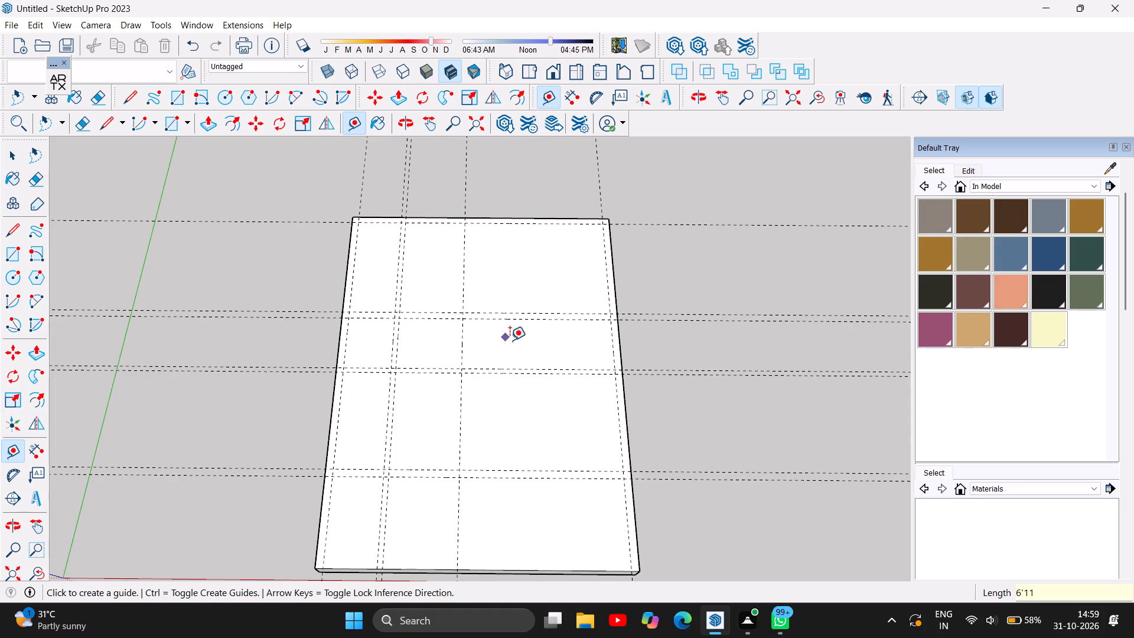
pyautogui.click(460, 346)
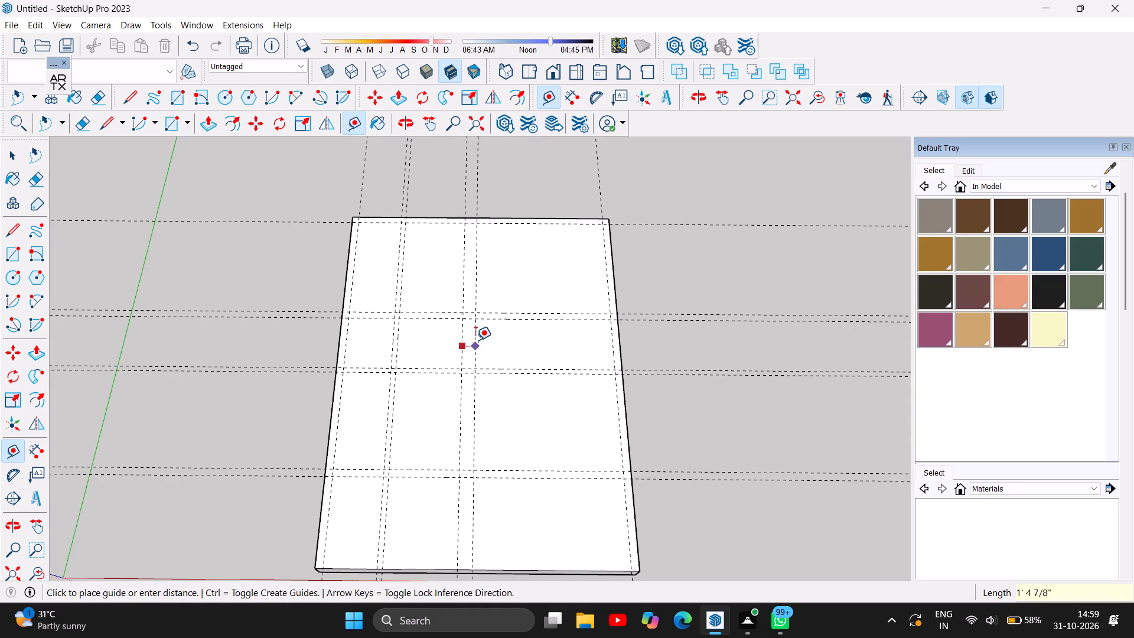
pyautogui.press('6')
pyautogui.press('Return')
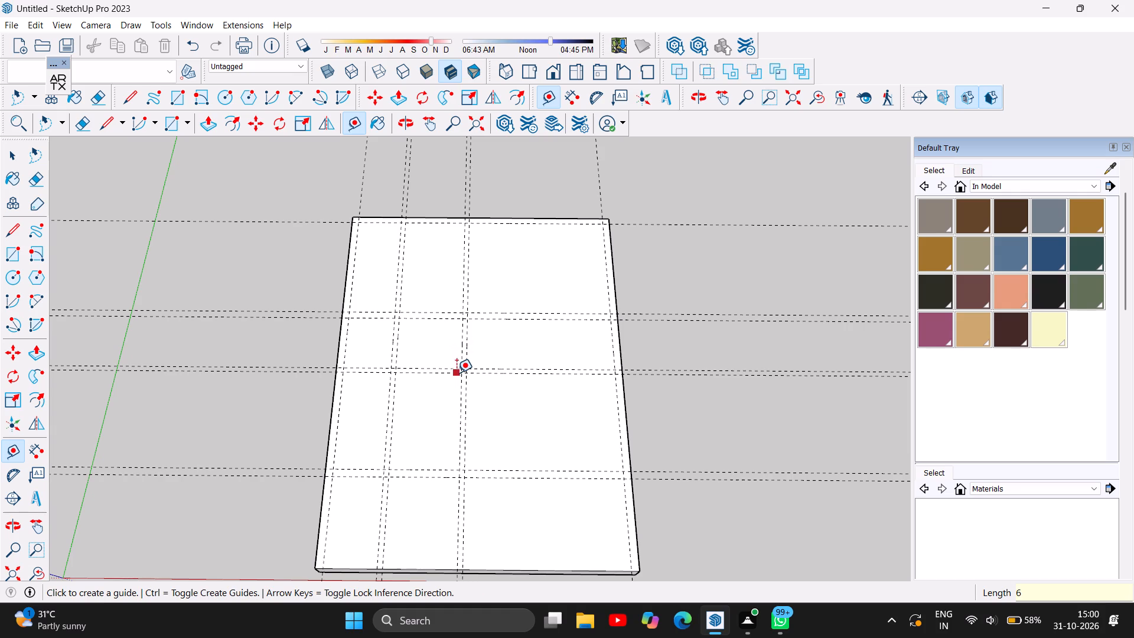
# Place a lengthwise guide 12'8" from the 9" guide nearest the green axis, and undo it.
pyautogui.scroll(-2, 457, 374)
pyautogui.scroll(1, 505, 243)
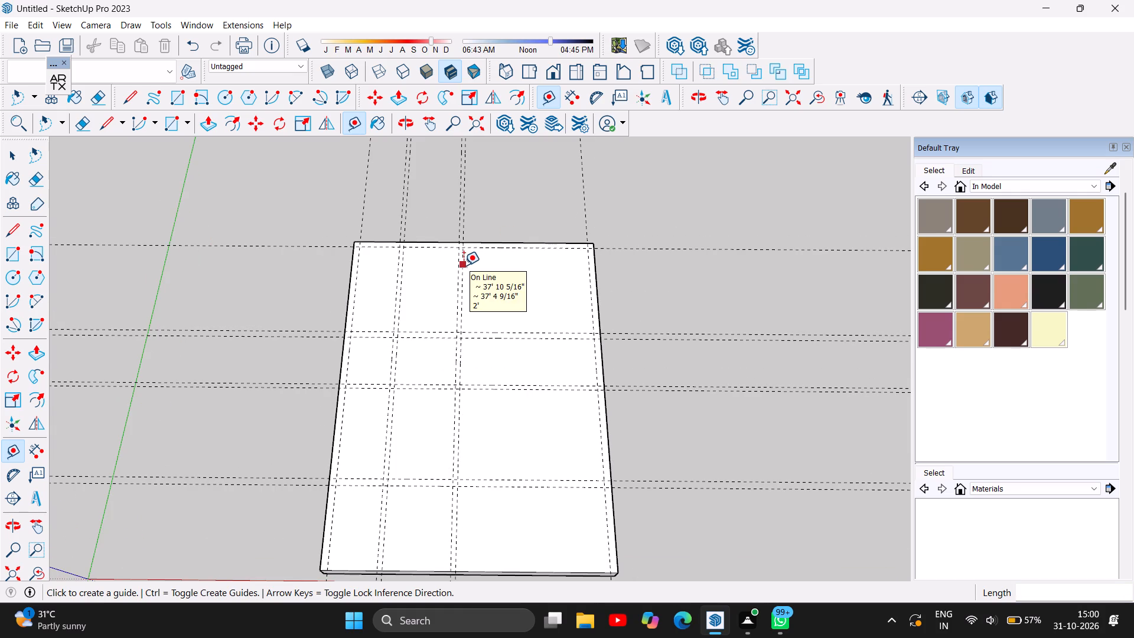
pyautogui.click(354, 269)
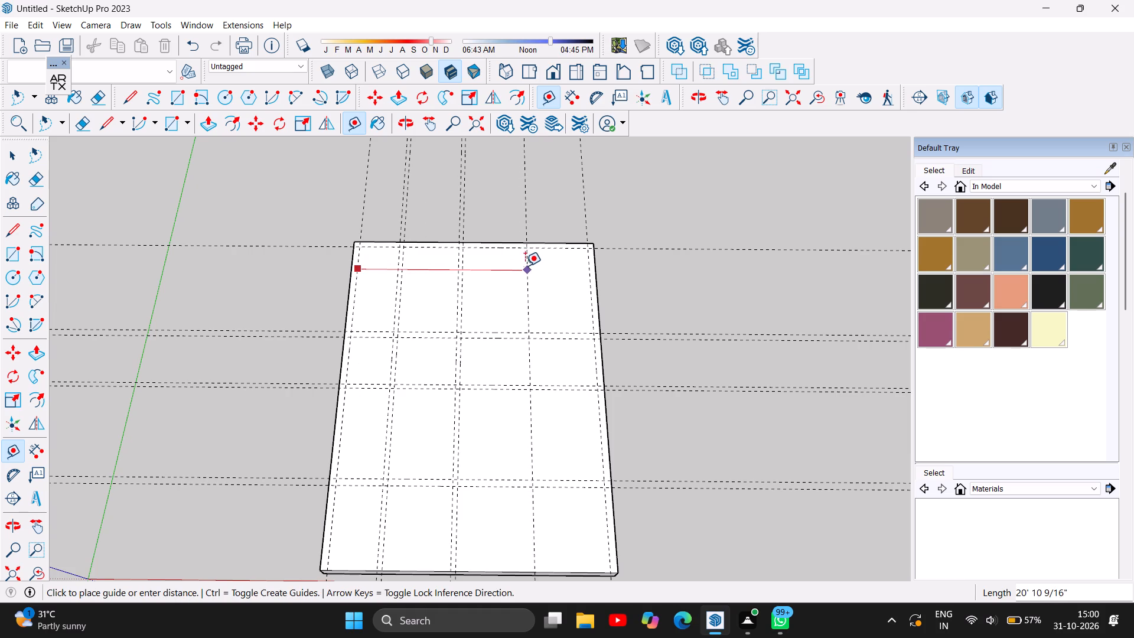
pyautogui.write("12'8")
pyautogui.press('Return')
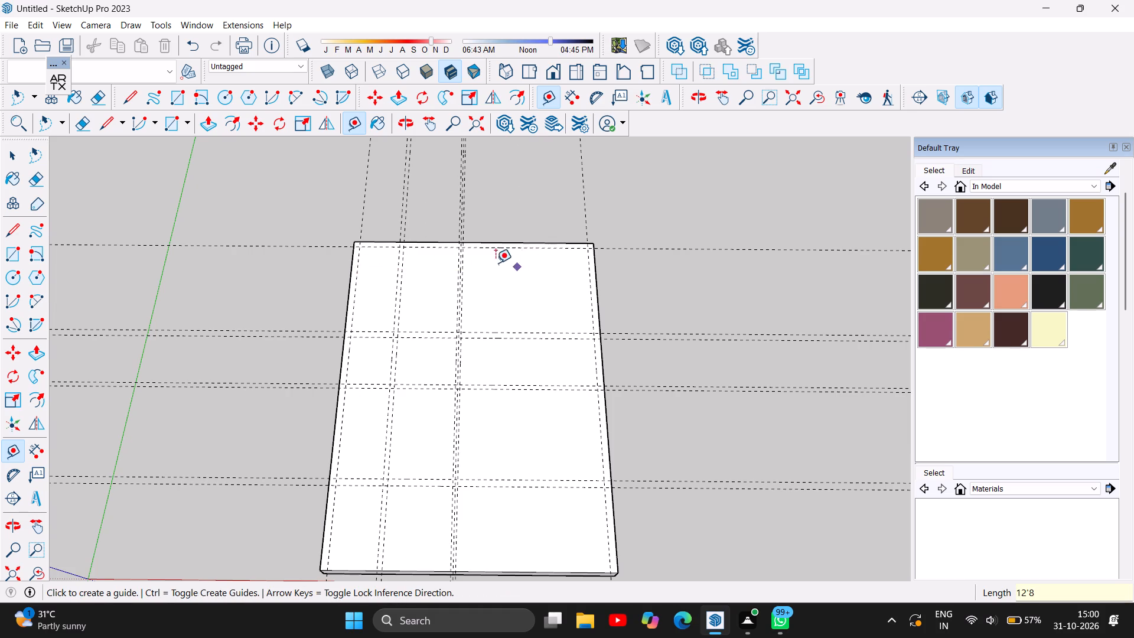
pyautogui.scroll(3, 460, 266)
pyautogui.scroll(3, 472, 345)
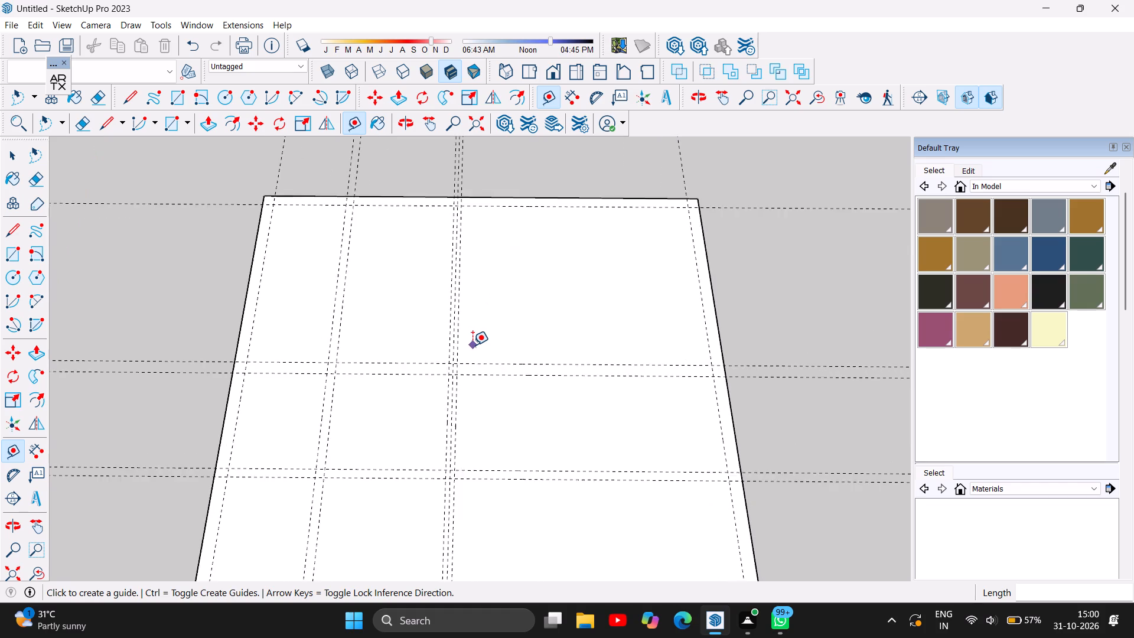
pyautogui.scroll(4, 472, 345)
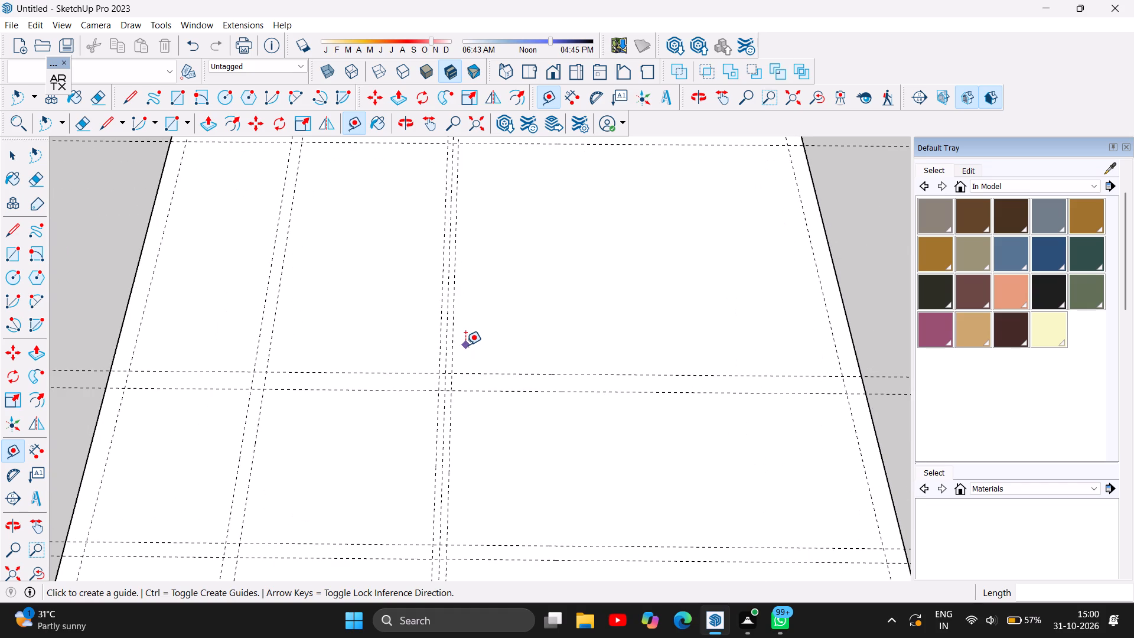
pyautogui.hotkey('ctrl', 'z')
# Place a lengthwise guide 5' beyond the last 6" guide, away from the green axis, and another guide 6" past it.
pyautogui.scroll(-4, 493, 330)
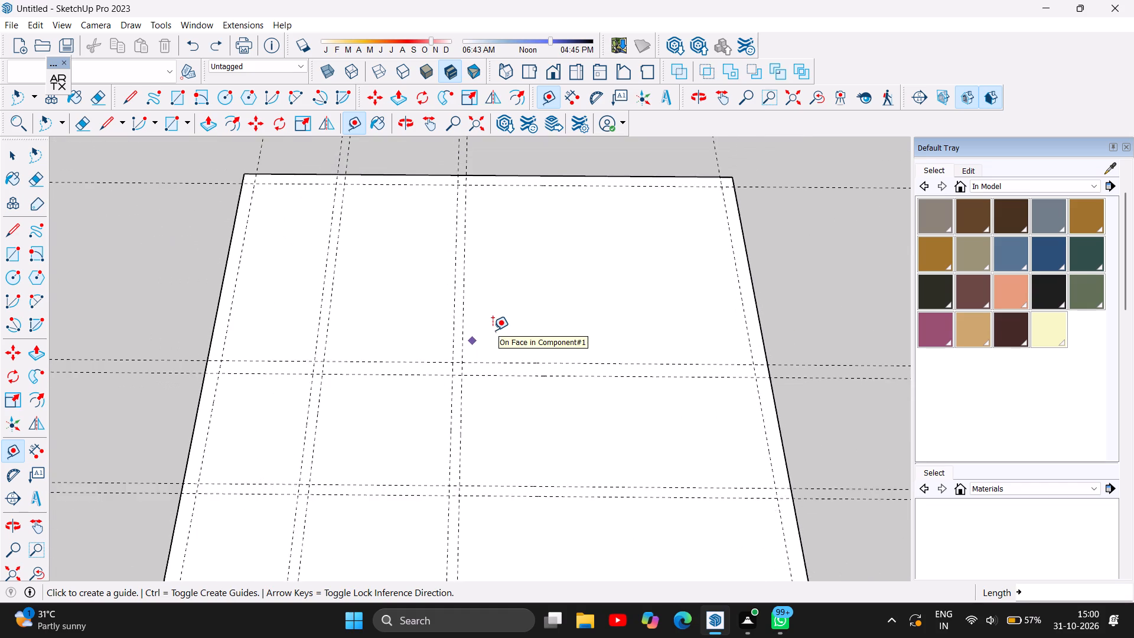
pyautogui.click(465, 278)
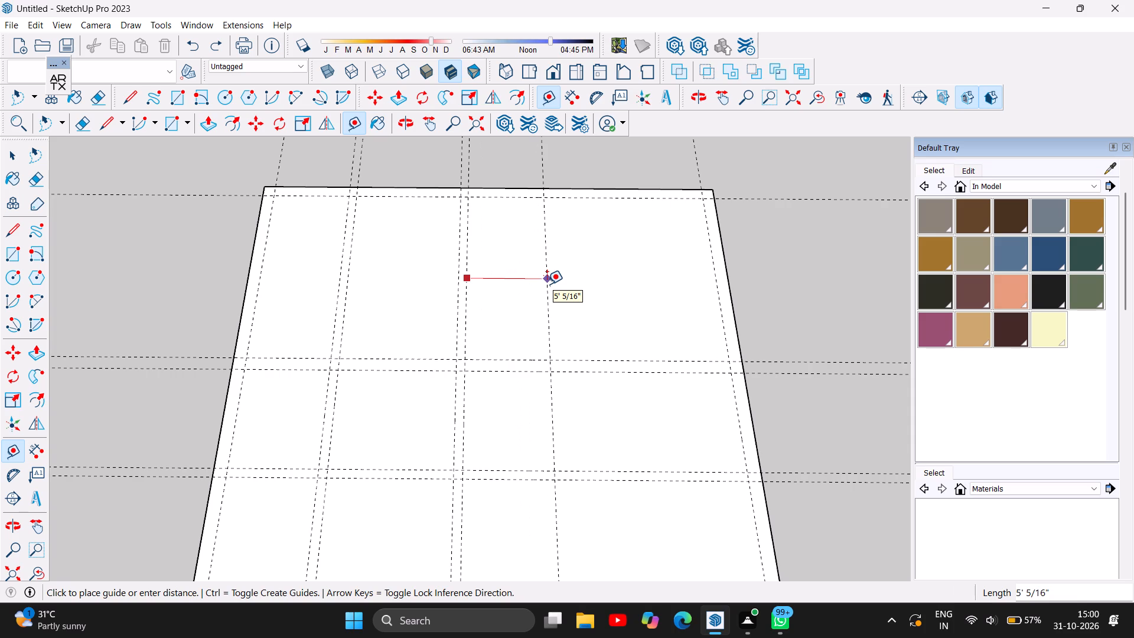
pyautogui.write("5'")
pyautogui.press('Return')
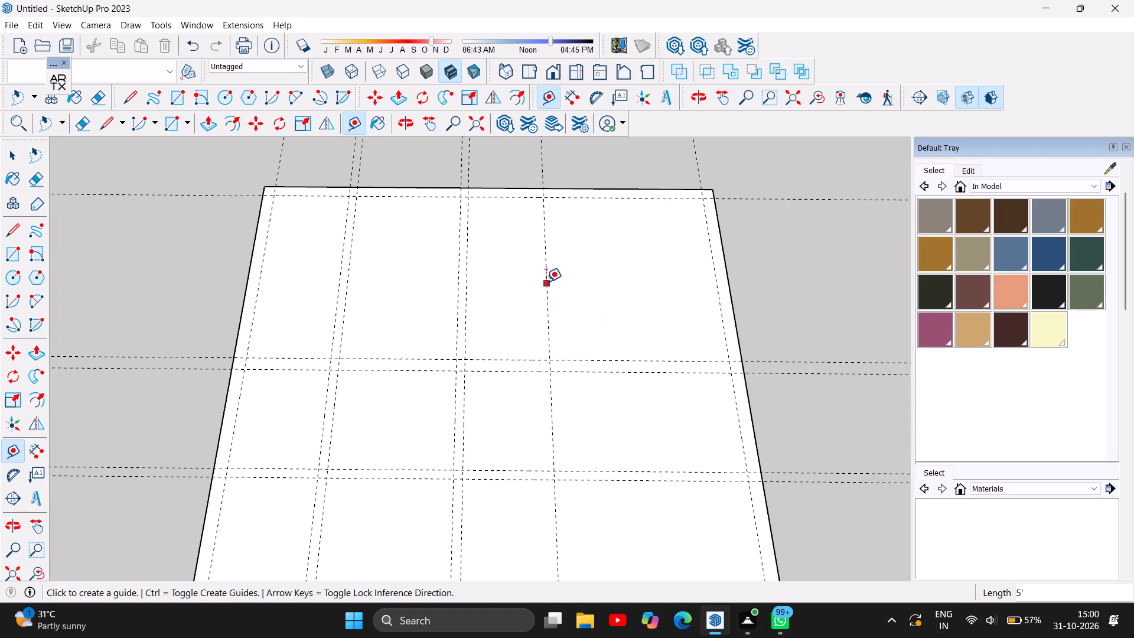
pyautogui.click(546, 282)
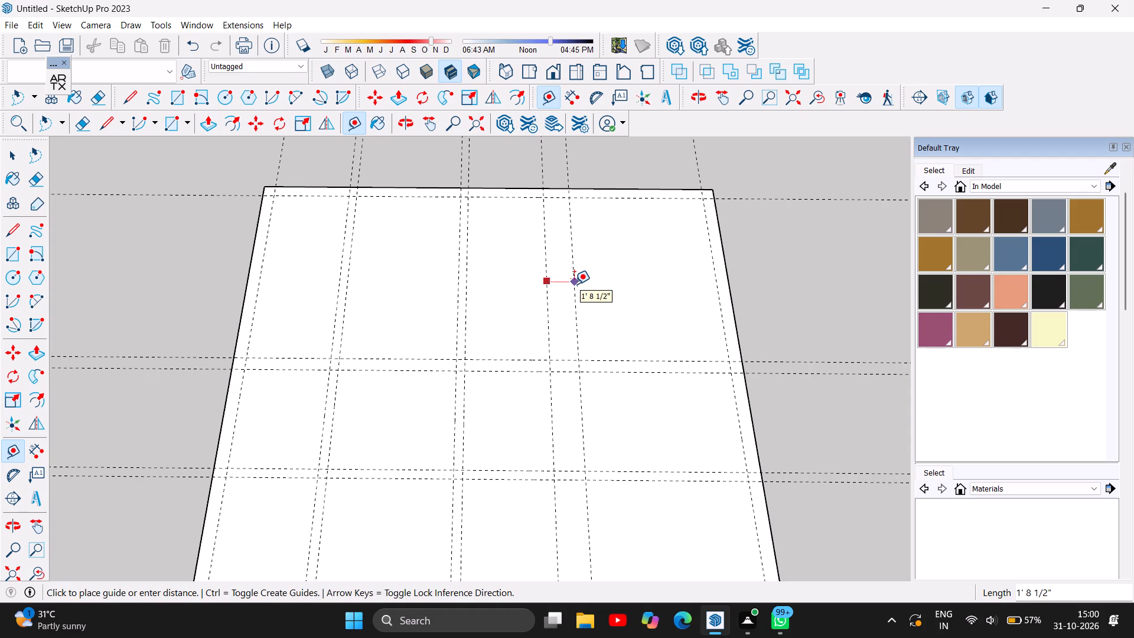
pyautogui.press('6')
pyautogui.press('Return')
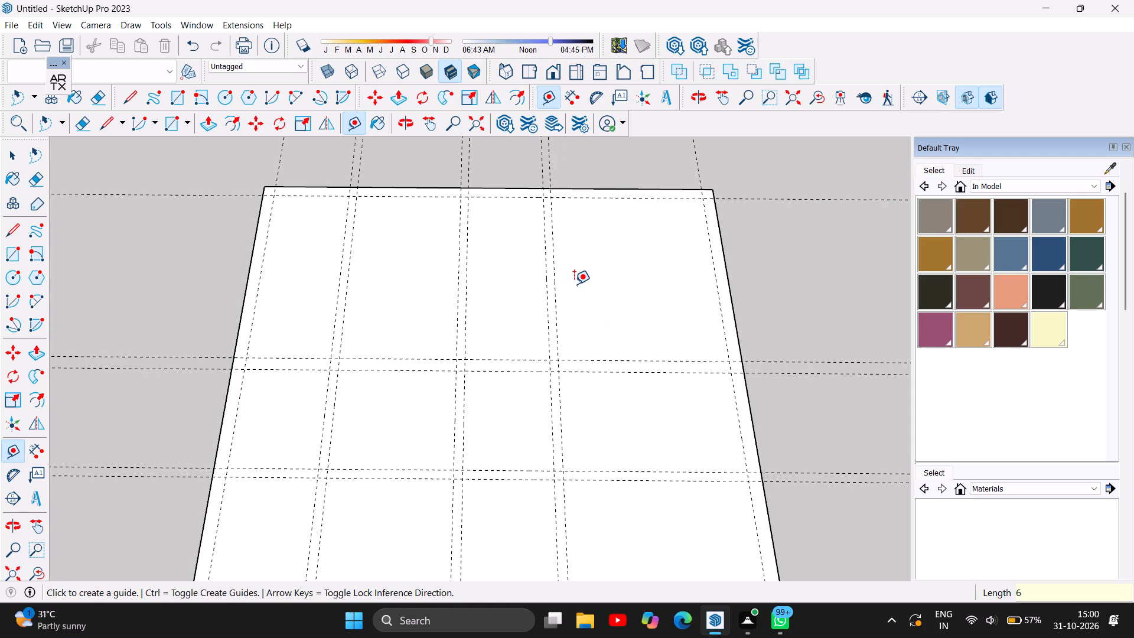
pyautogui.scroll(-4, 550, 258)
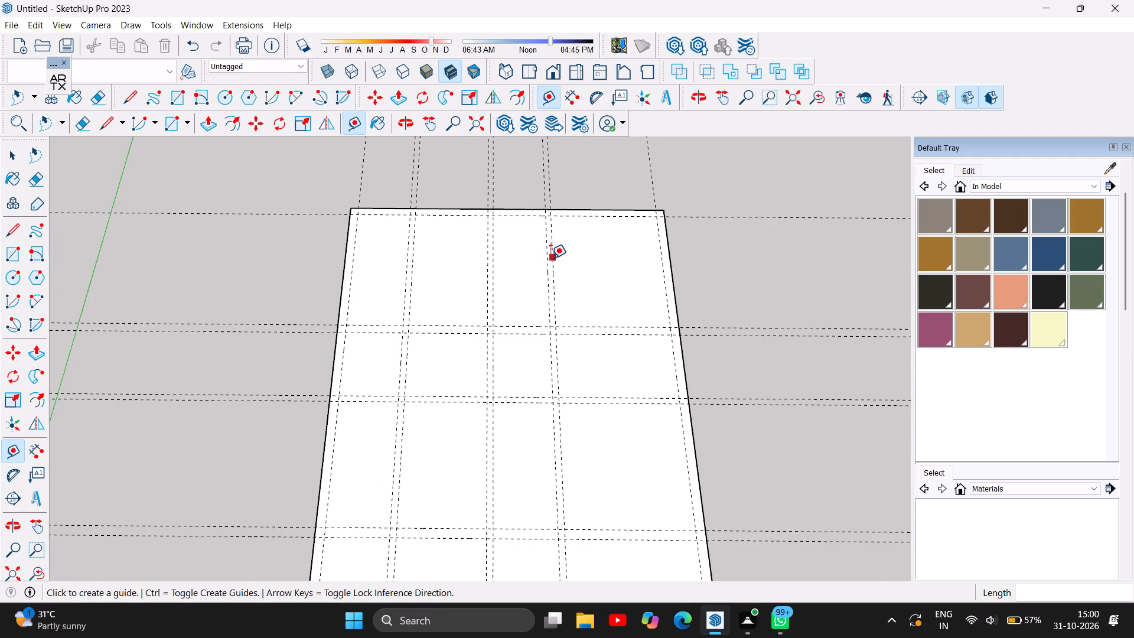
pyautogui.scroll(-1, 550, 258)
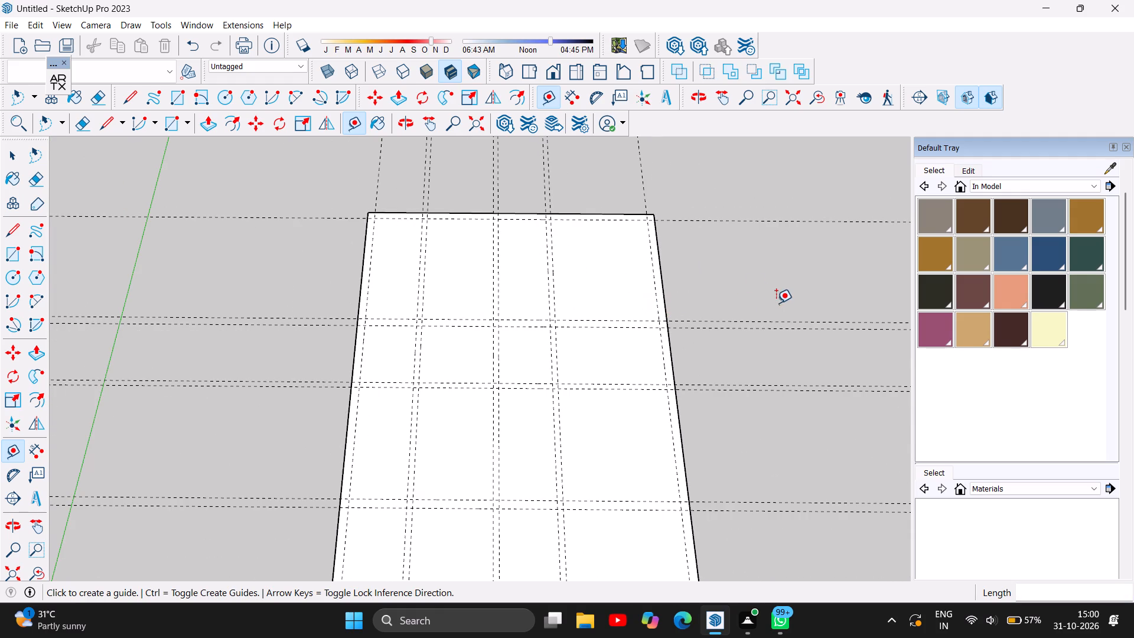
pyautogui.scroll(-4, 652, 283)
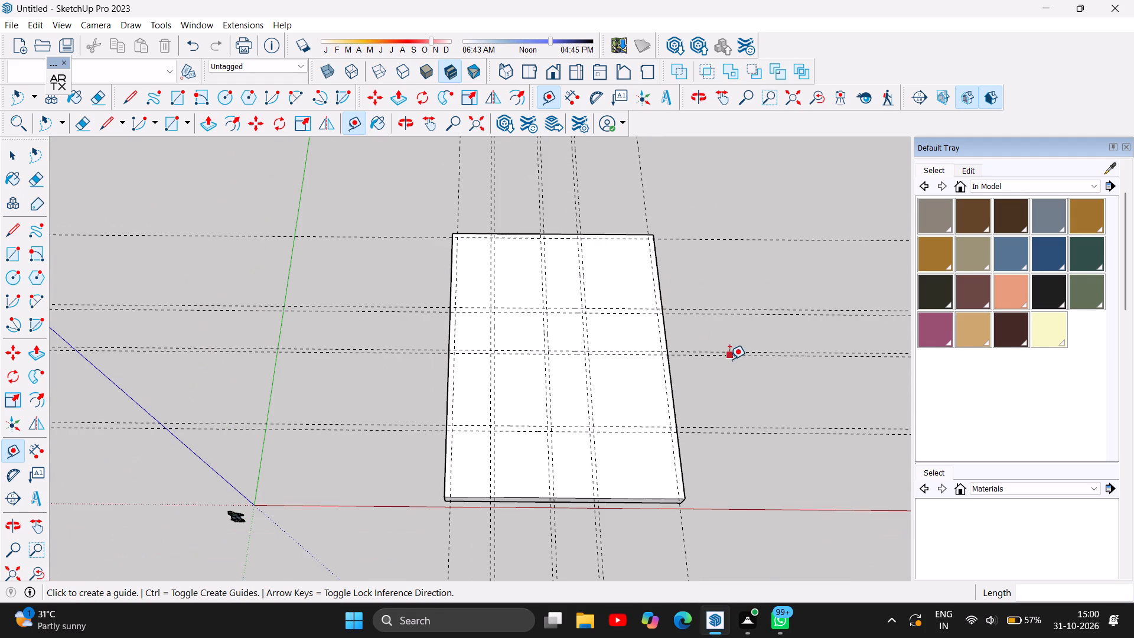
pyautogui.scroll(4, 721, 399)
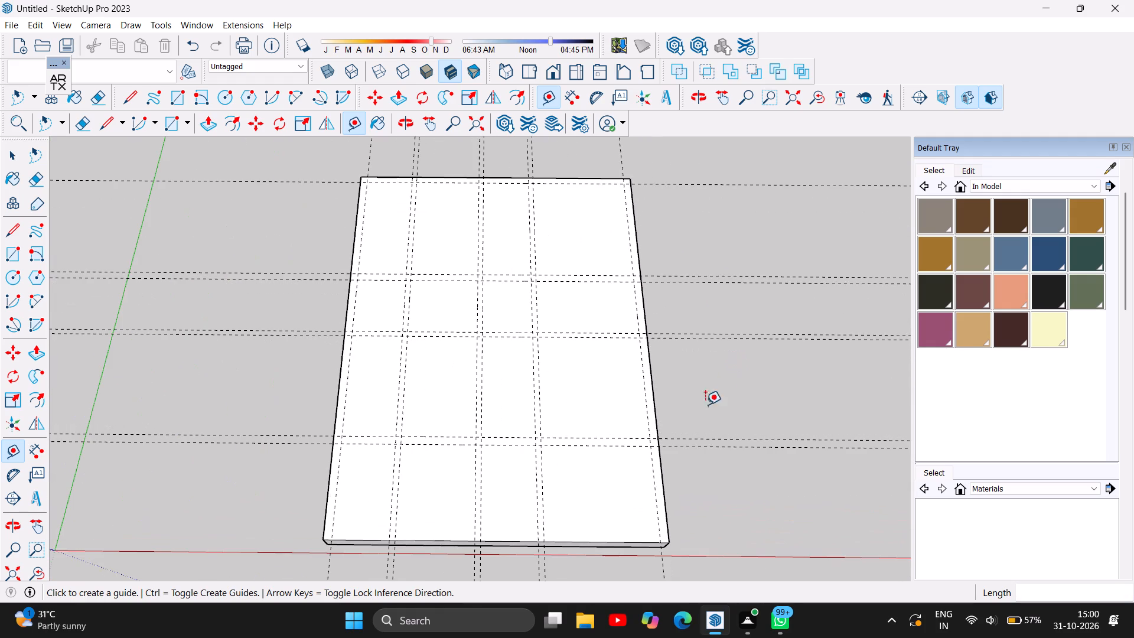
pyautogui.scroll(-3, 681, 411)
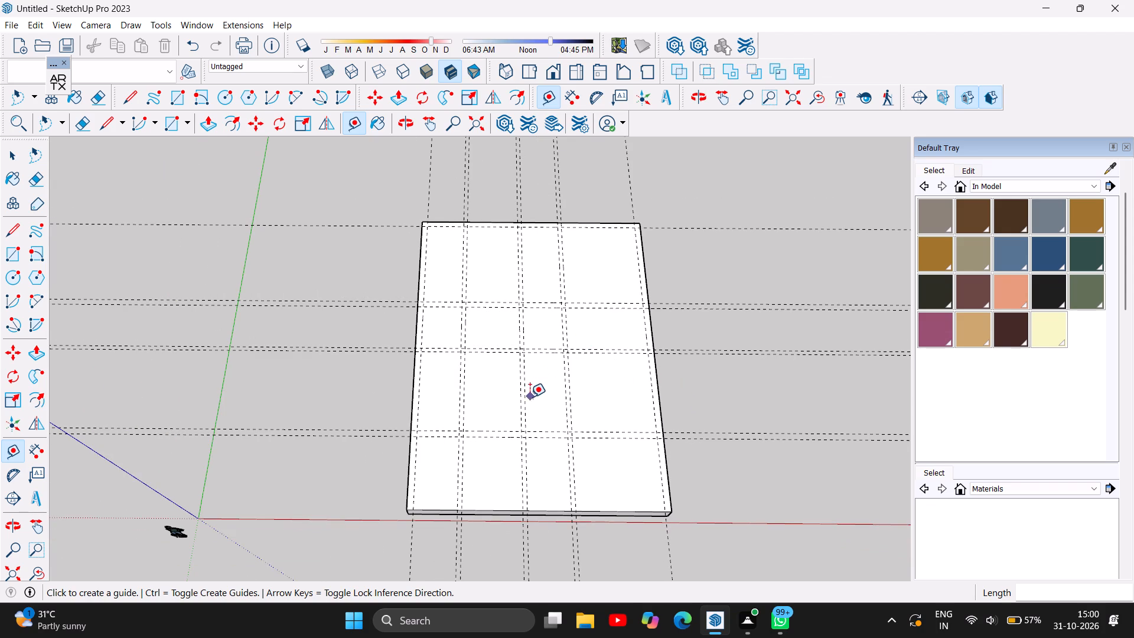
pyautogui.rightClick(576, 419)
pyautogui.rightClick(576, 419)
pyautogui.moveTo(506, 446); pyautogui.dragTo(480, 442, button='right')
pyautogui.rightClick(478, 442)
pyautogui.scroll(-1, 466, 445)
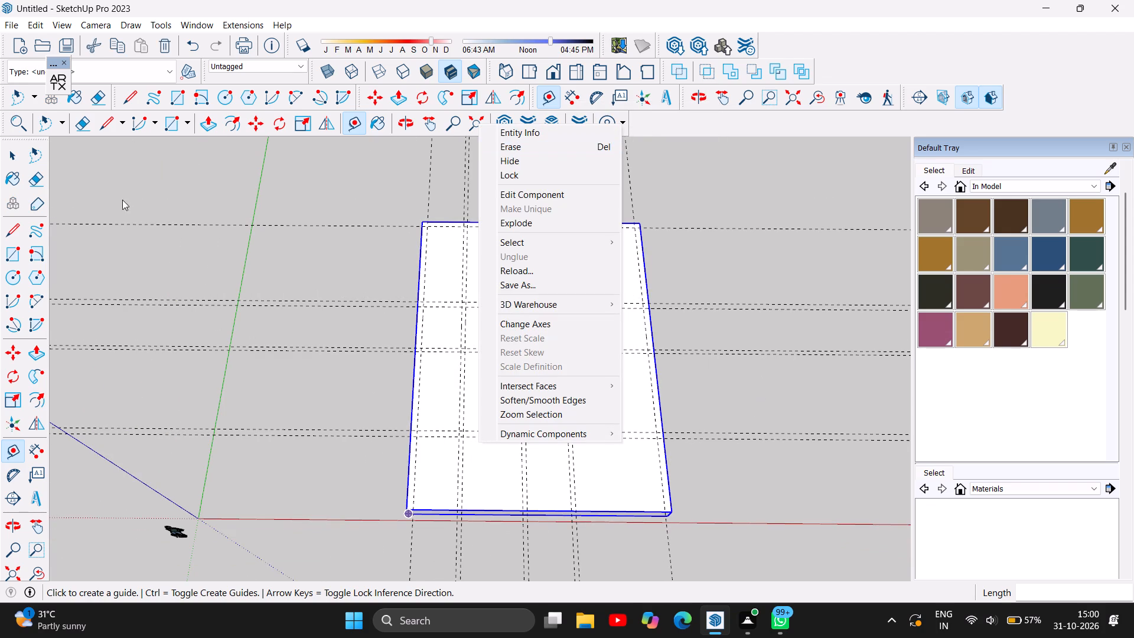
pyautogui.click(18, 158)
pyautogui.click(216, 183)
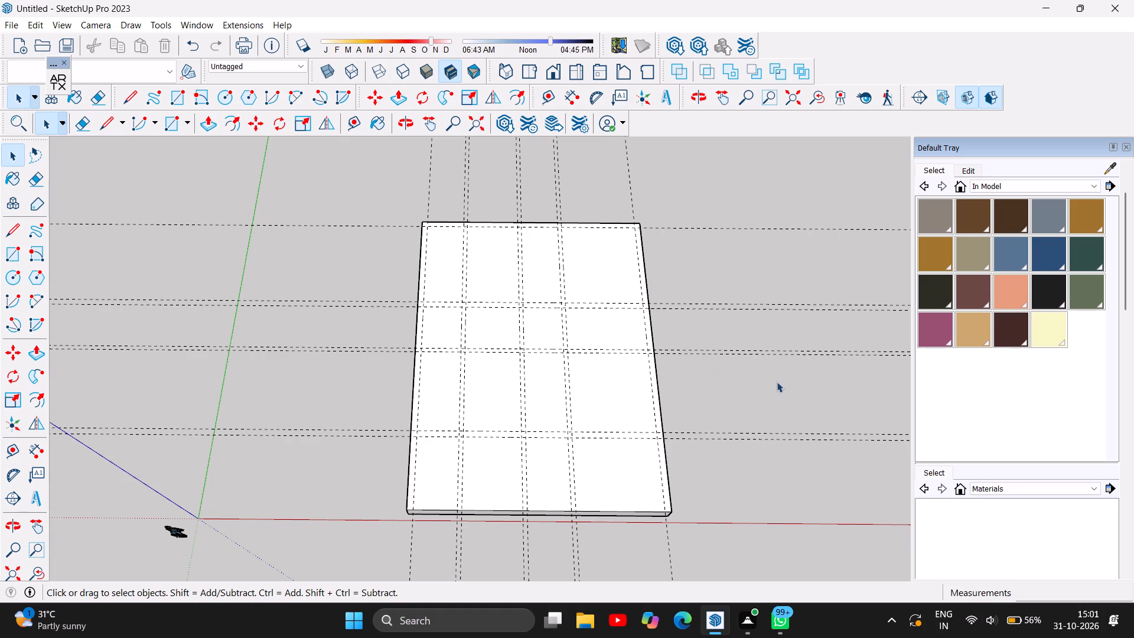
# Draw a closed 30' by 31'3" line outline on the slab top, from its far corners to the outer guide of the nearest crosswise pair.
pyautogui.click(131, 100)
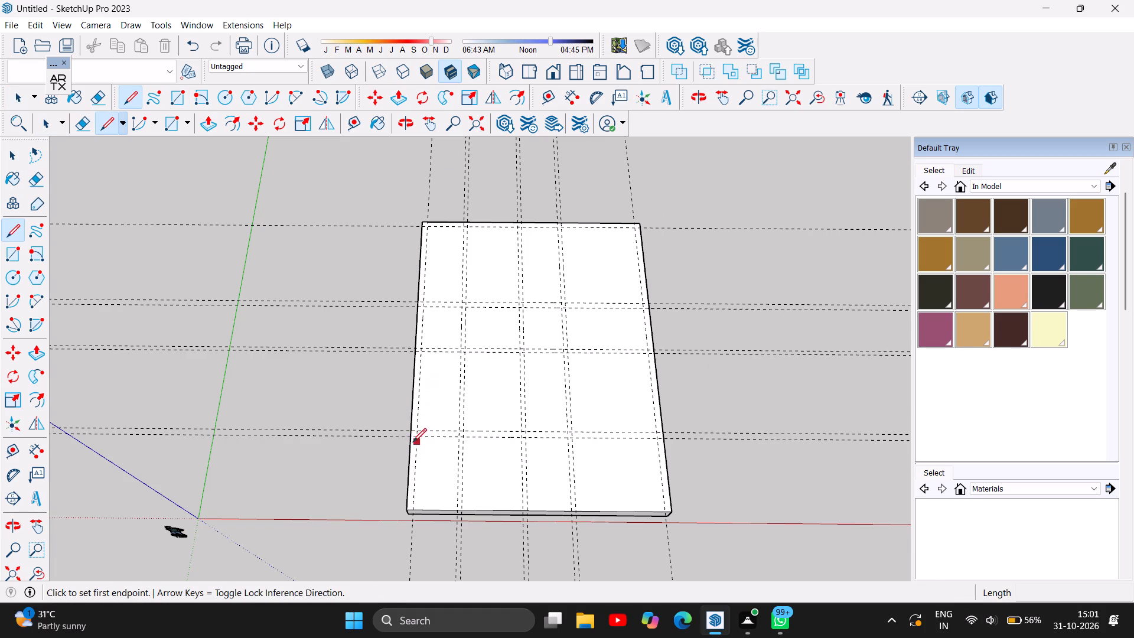
pyautogui.click(408, 439)
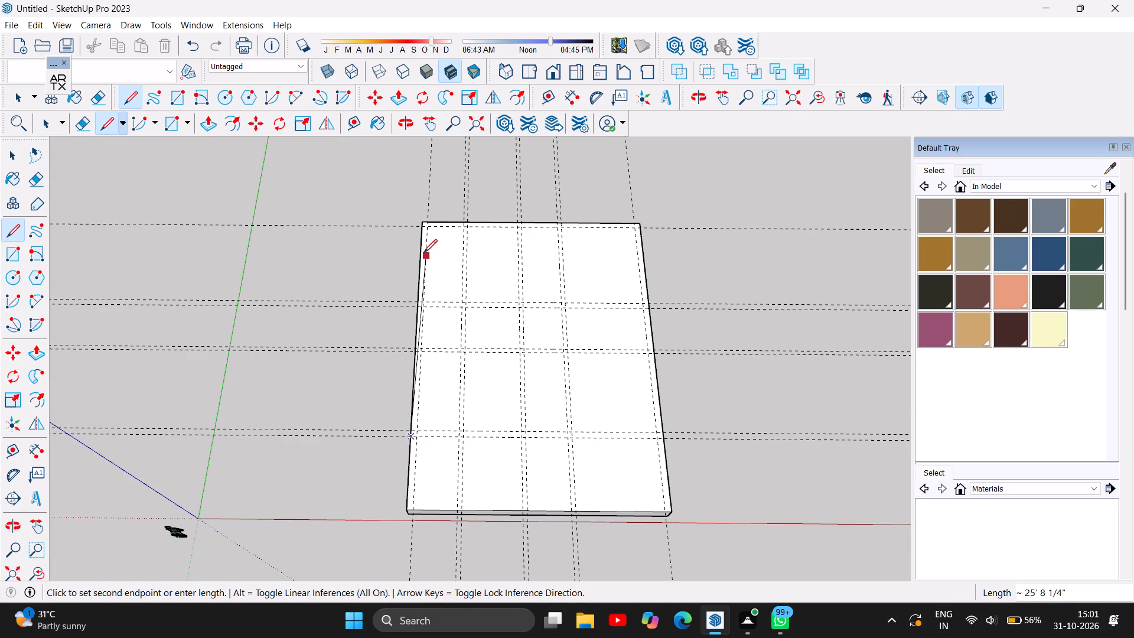
pyautogui.click(422, 223)
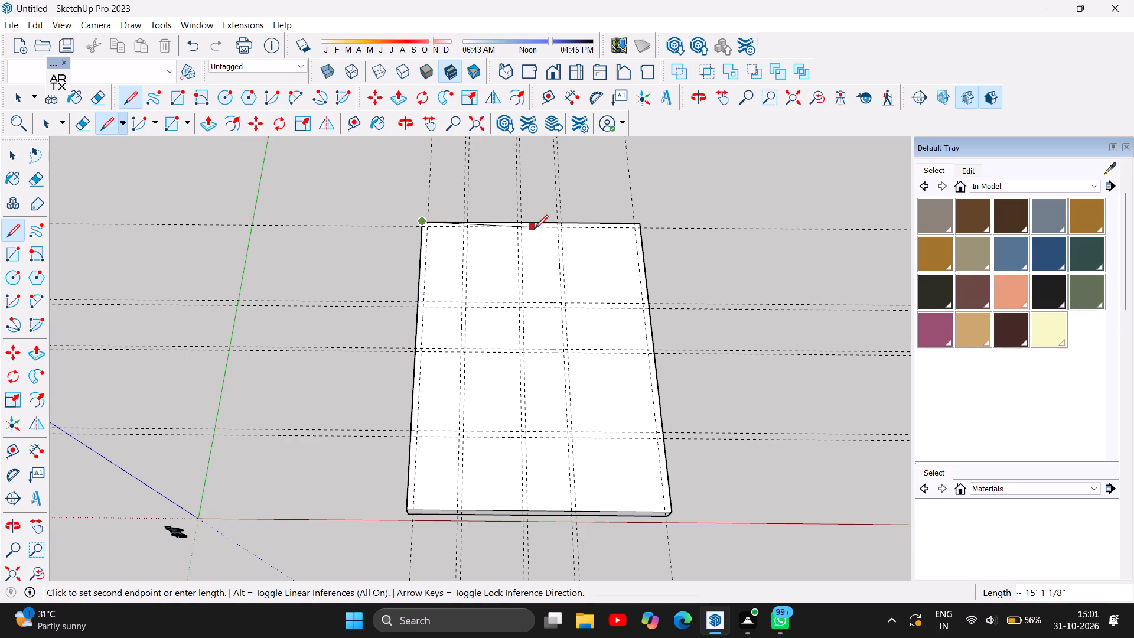
pyautogui.click(641, 221)
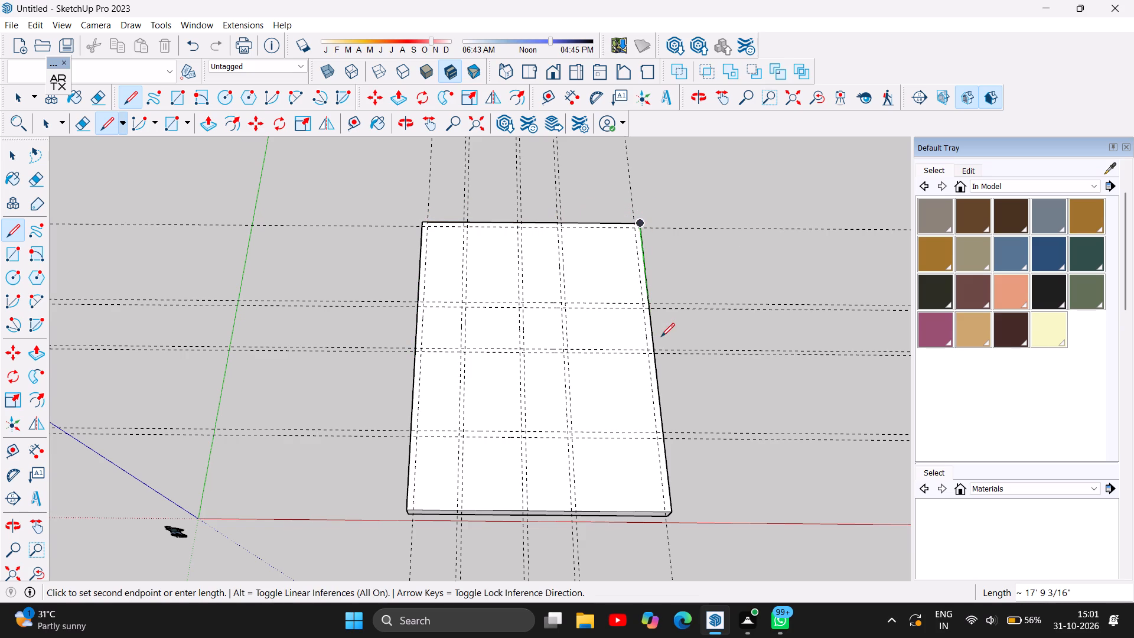
pyautogui.click(667, 440)
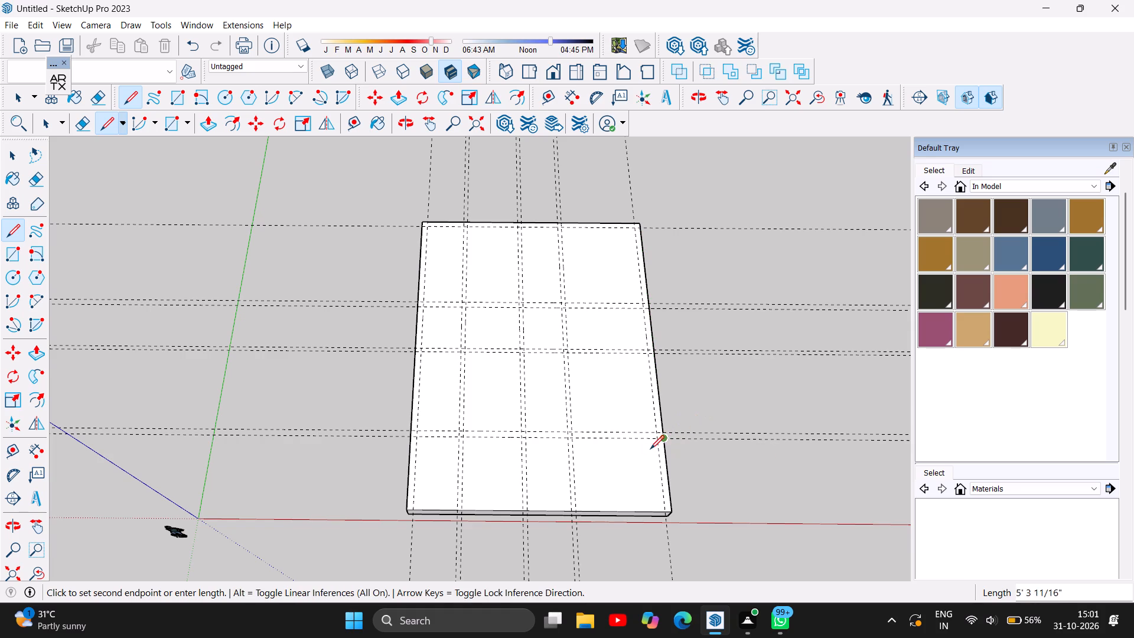
pyautogui.click(656, 440)
pyautogui.press('Escape')
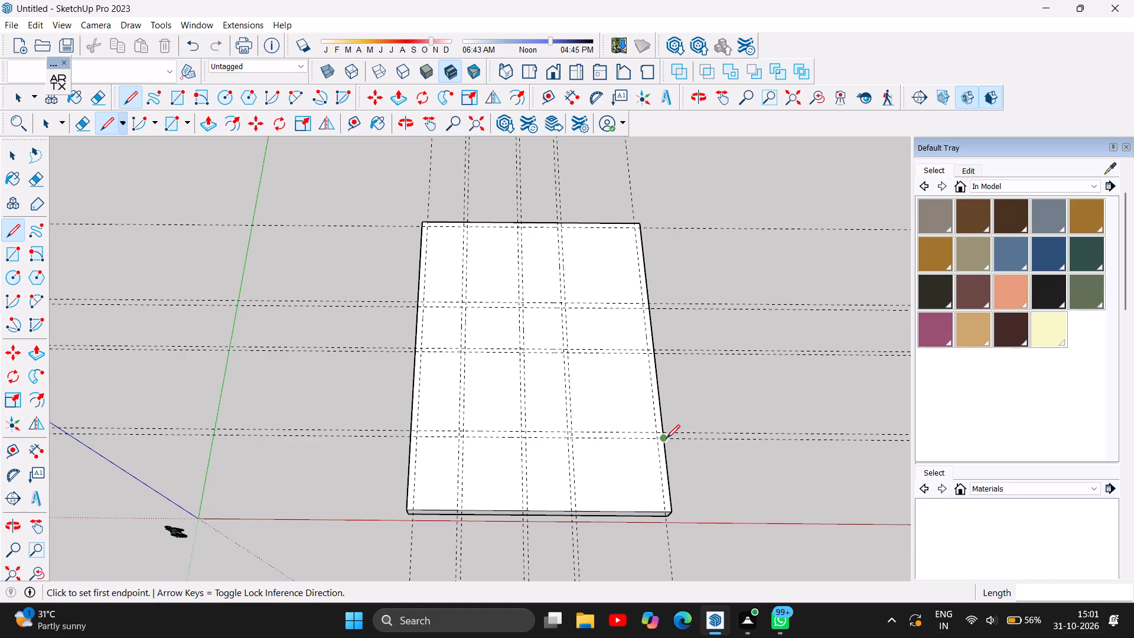
pyautogui.click(666, 438)
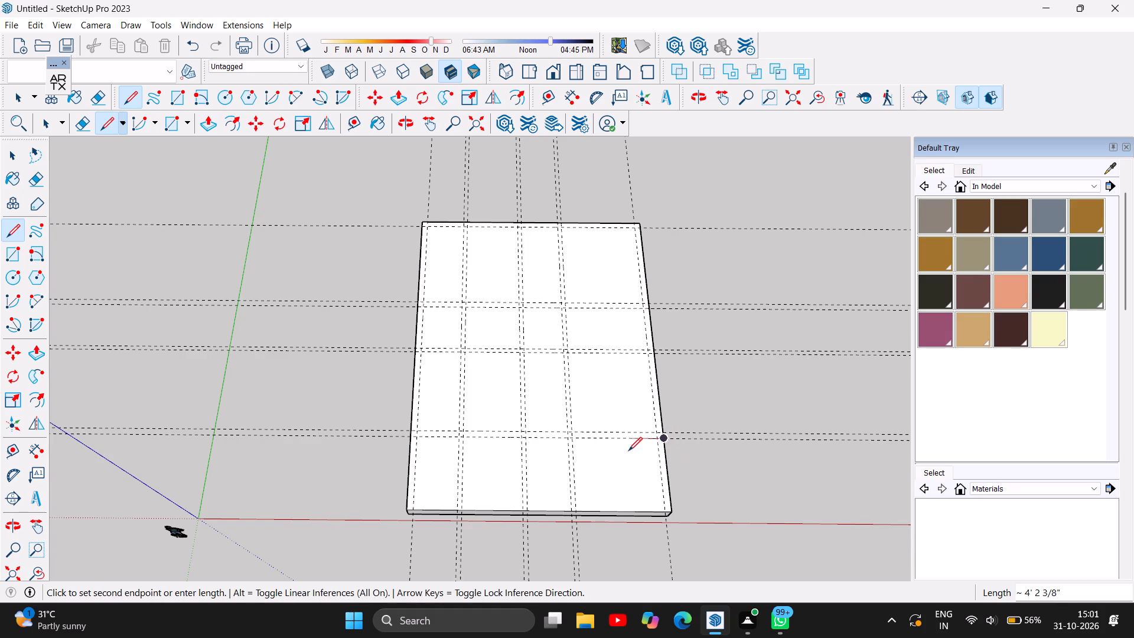
pyautogui.click(413, 436)
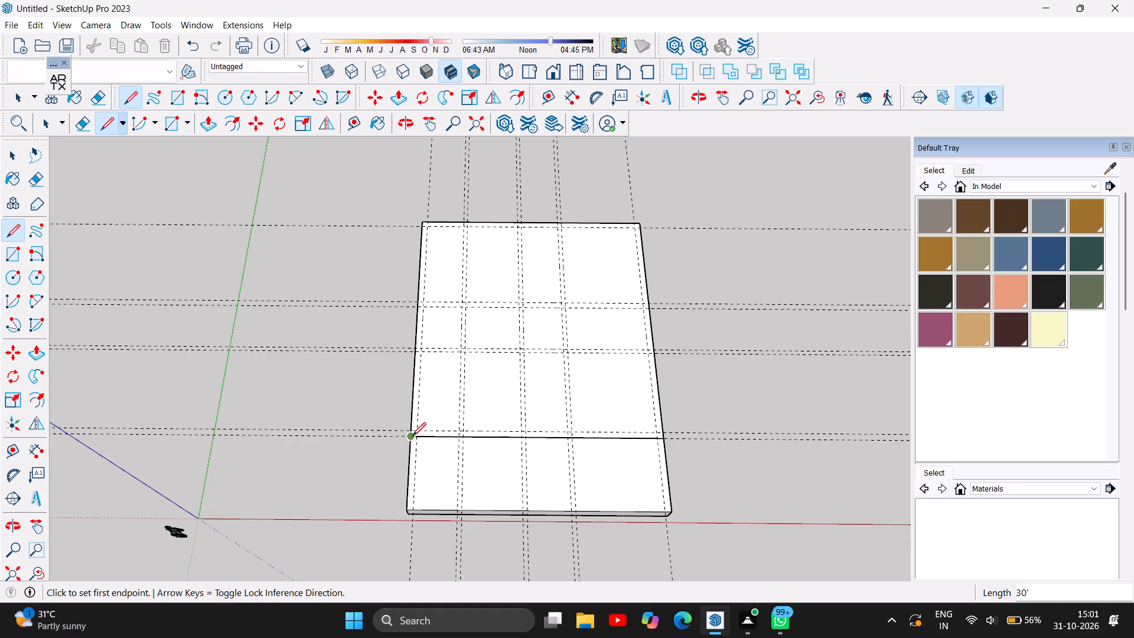
# Draw a closed 28'6" by 29'9" inner wall outline along the guides just inside the outer outline on the slab top.
pyautogui.click(426, 227)
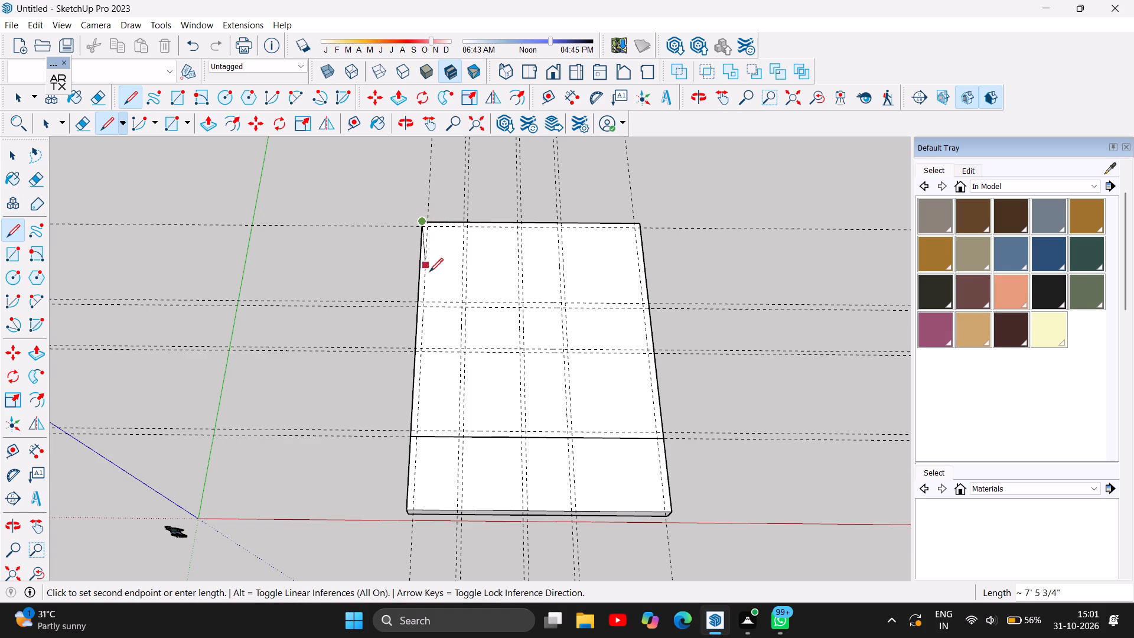
pyautogui.press('Escape')
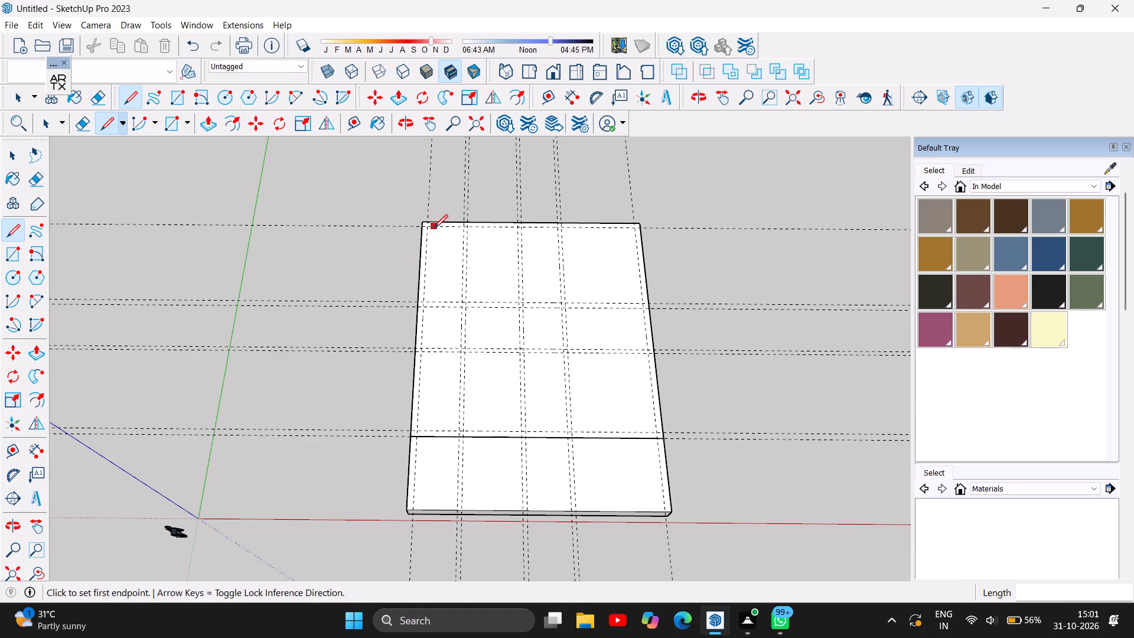
pyautogui.scroll(5, 427, 228)
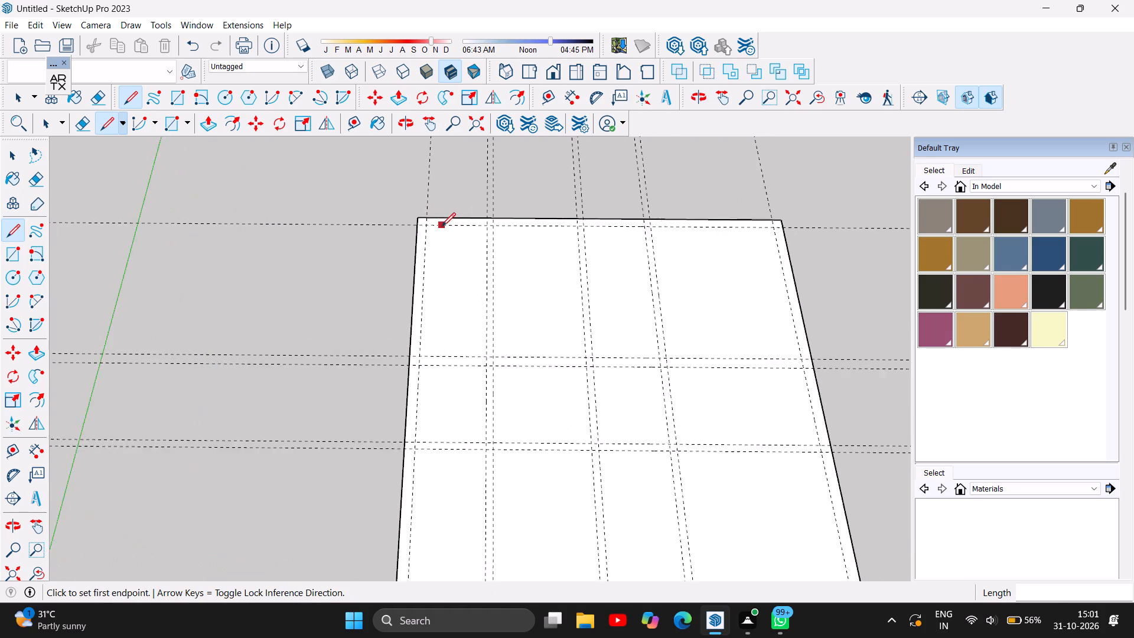
pyautogui.scroll(3, 442, 226)
pyautogui.click(419, 227)
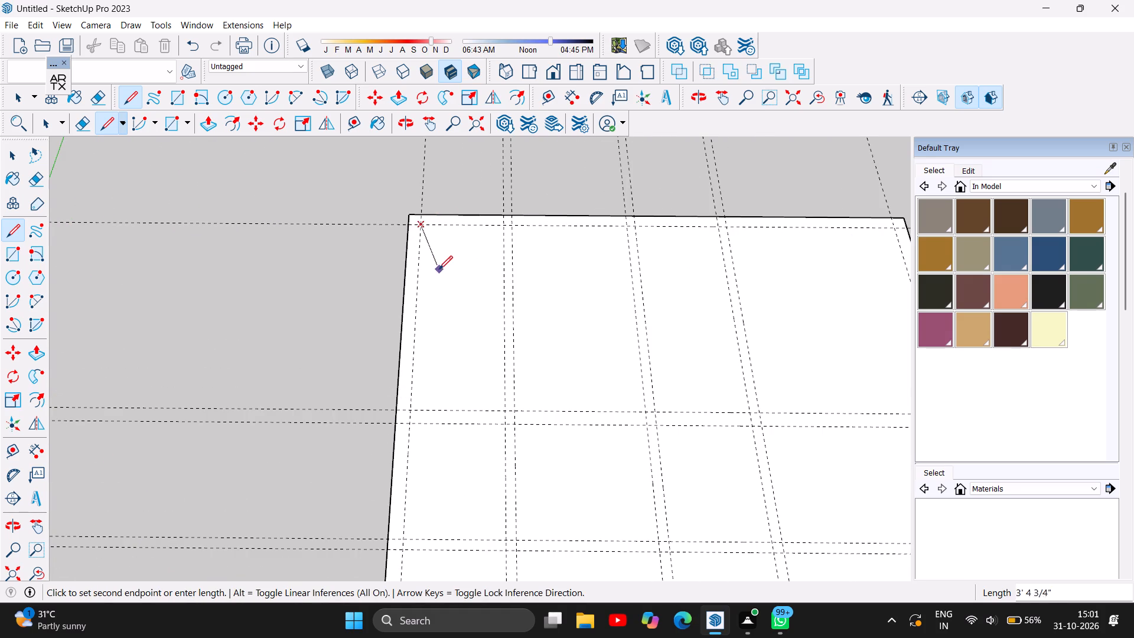
pyautogui.scroll(-7, 440, 269)
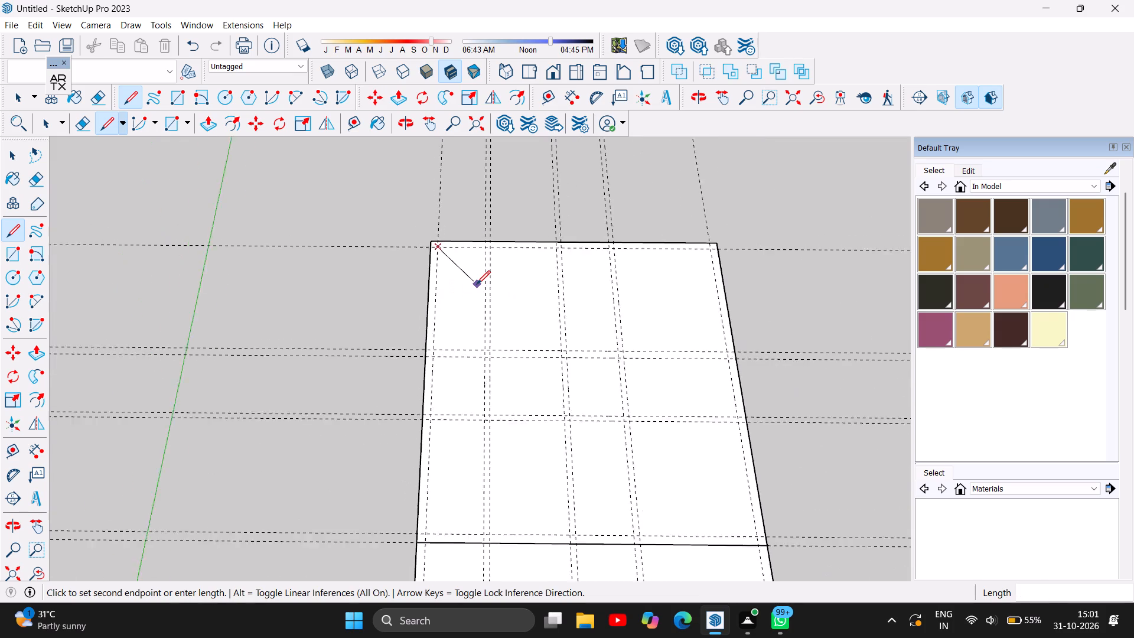
pyautogui.scroll(-3, 477, 284)
pyautogui.scroll(3, 471, 461)
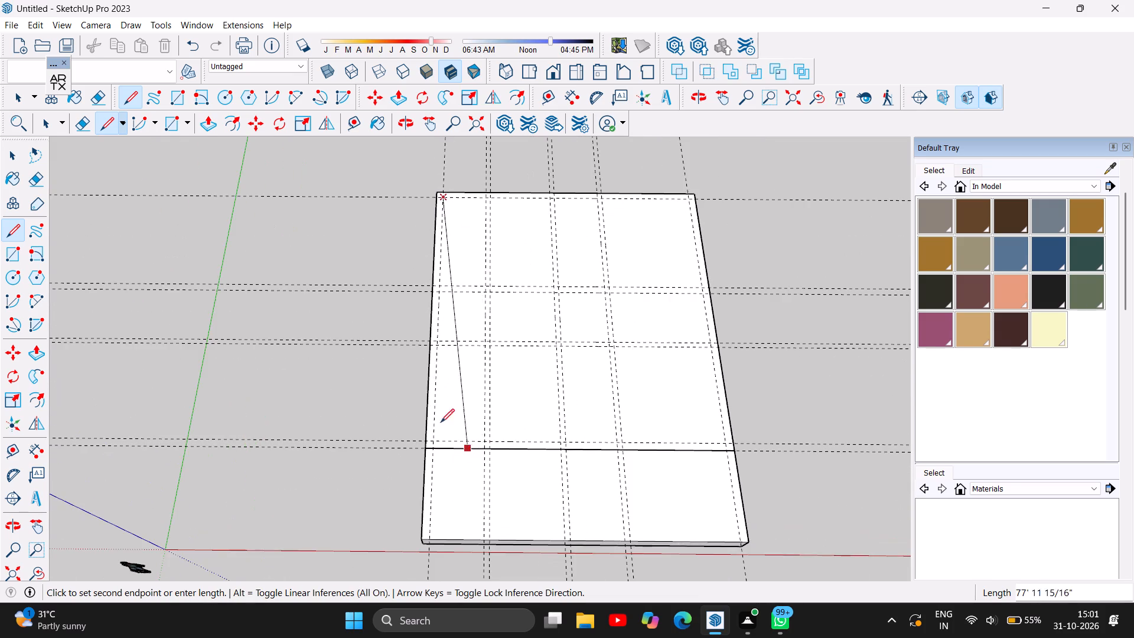
pyautogui.scroll(3, 435, 412)
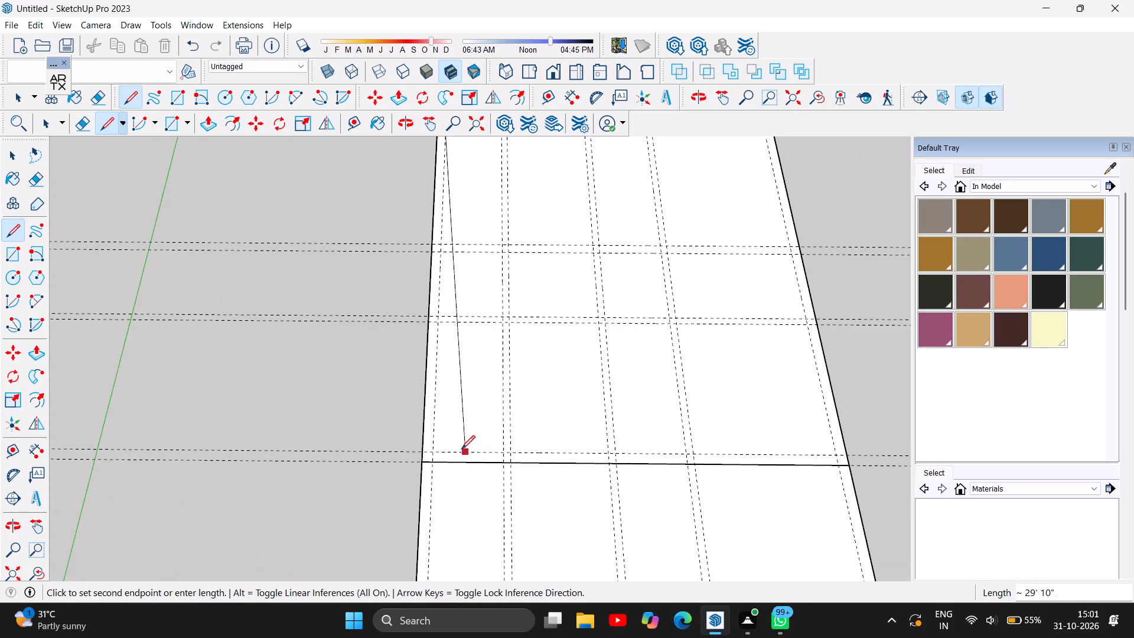
pyautogui.click(434, 451)
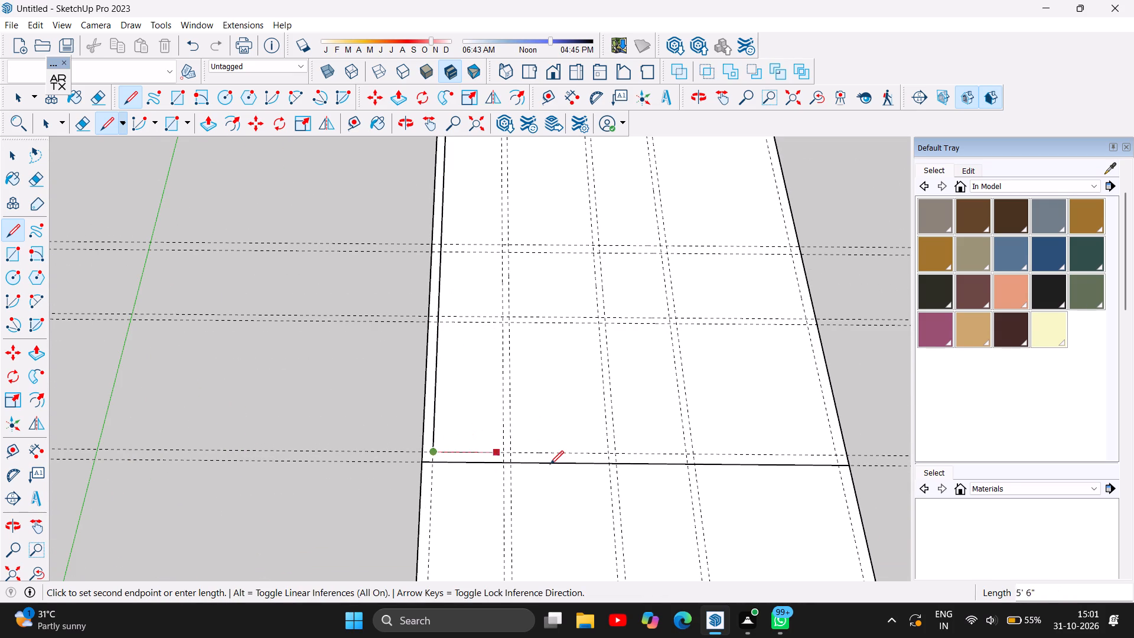
pyautogui.scroll(-2, 550, 464)
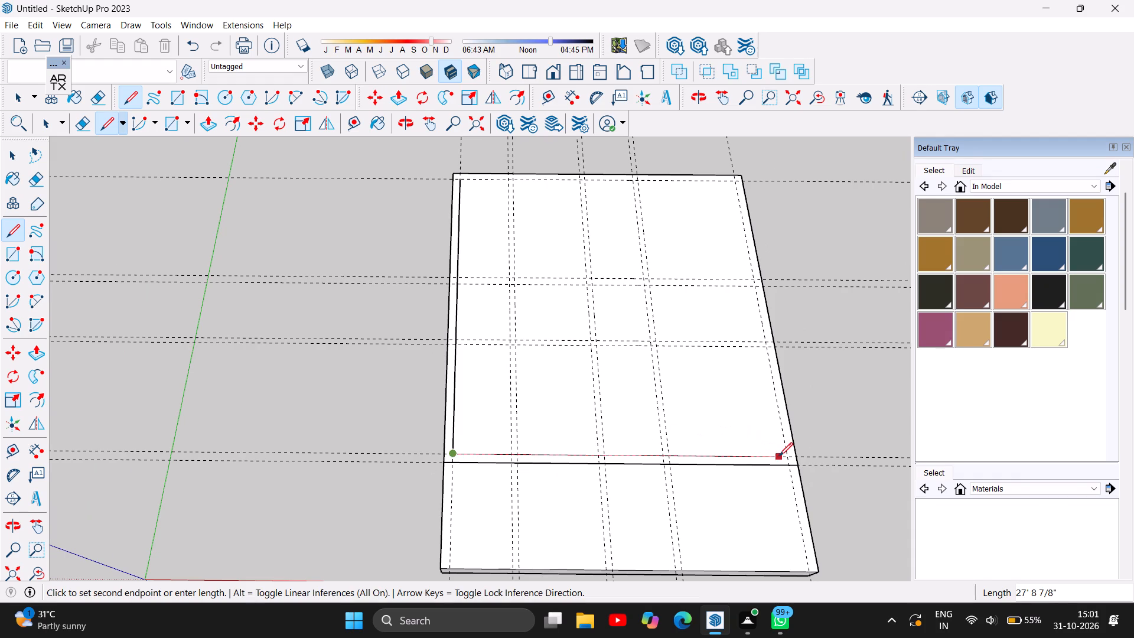
pyautogui.click(786, 457)
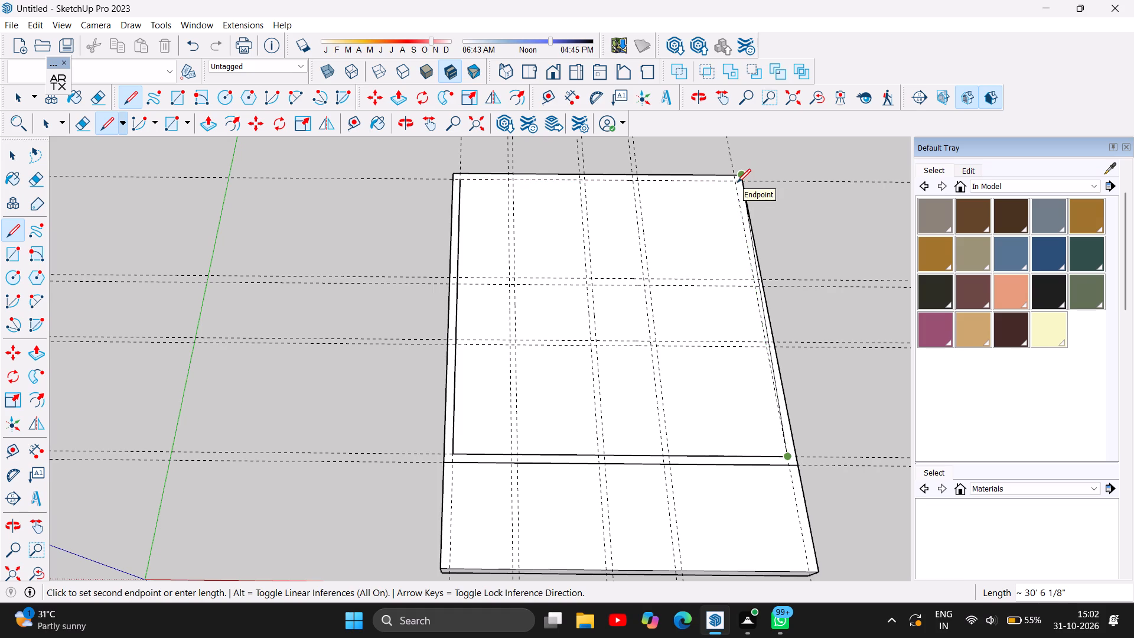
pyautogui.scroll(1, 737, 183)
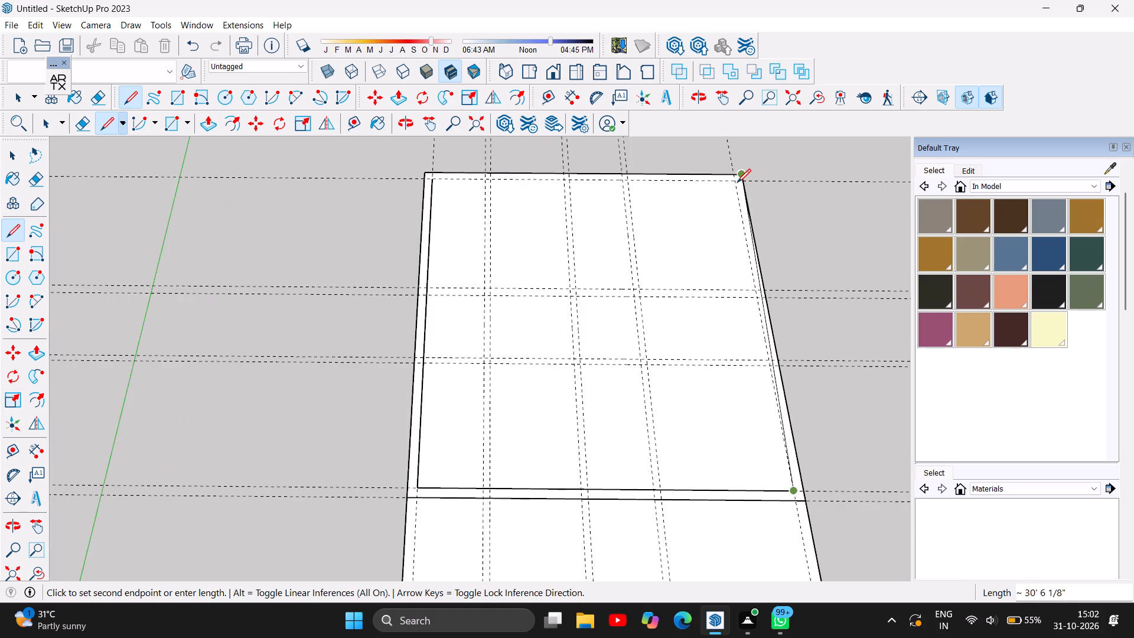
pyautogui.scroll(4, 737, 183)
pyautogui.click(734, 179)
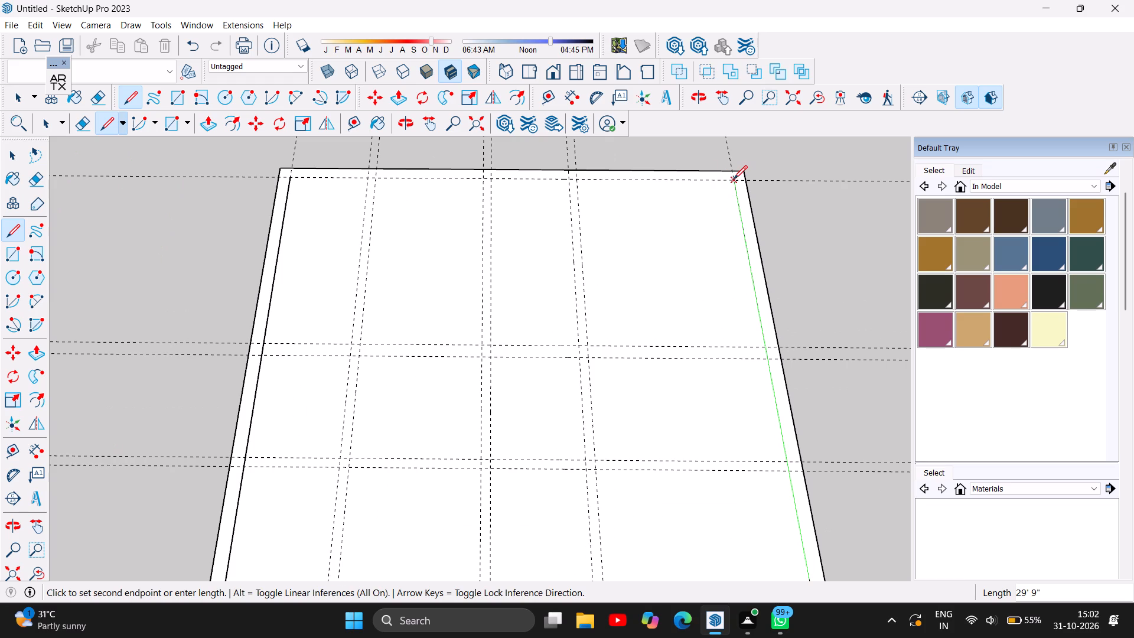
pyautogui.click(289, 176)
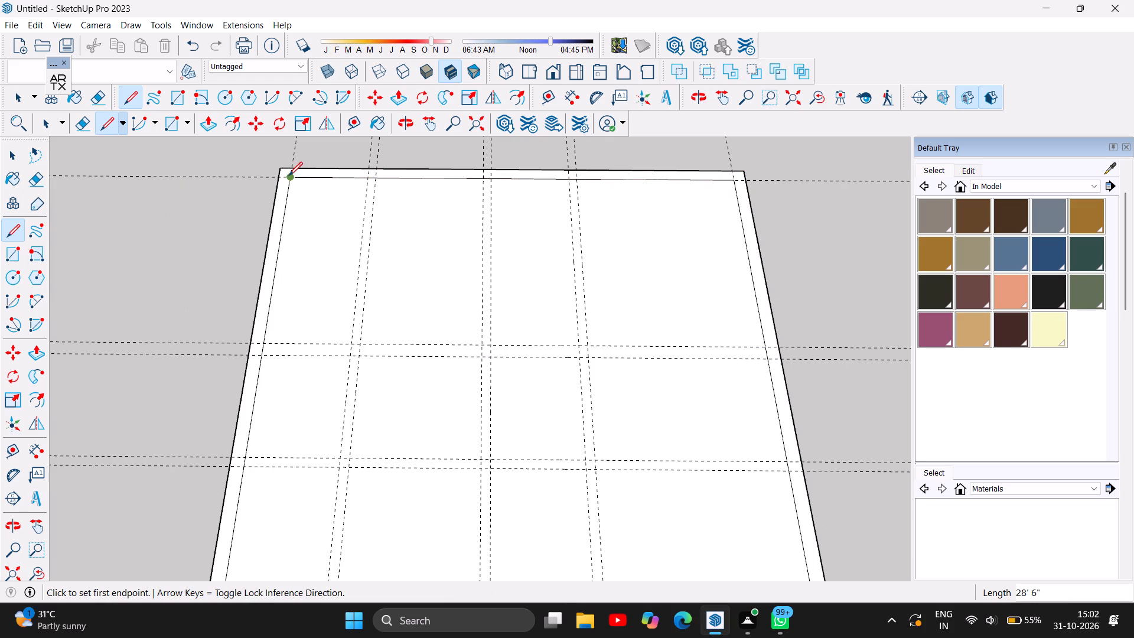
# Draw two parallel wall lines along the middle crosswise guide pair nearer the red axis, from the inner outline's green-axis side to the middle lengthwise pair's near guide.
pyautogui.scroll(-5, 440, 193)
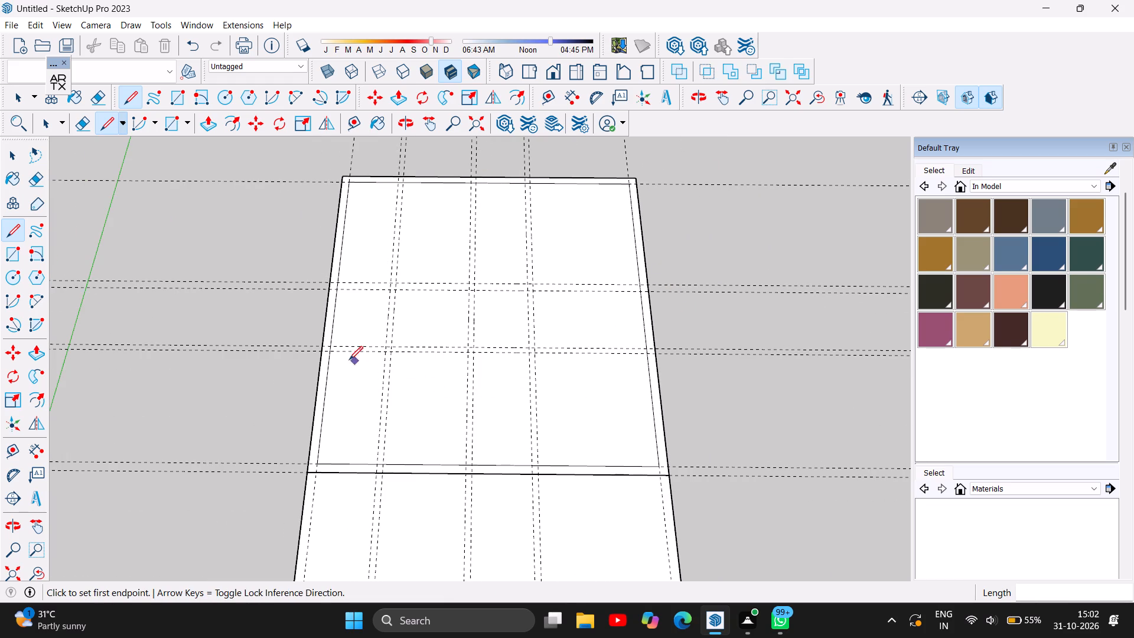
pyautogui.scroll(-2, 484, 328)
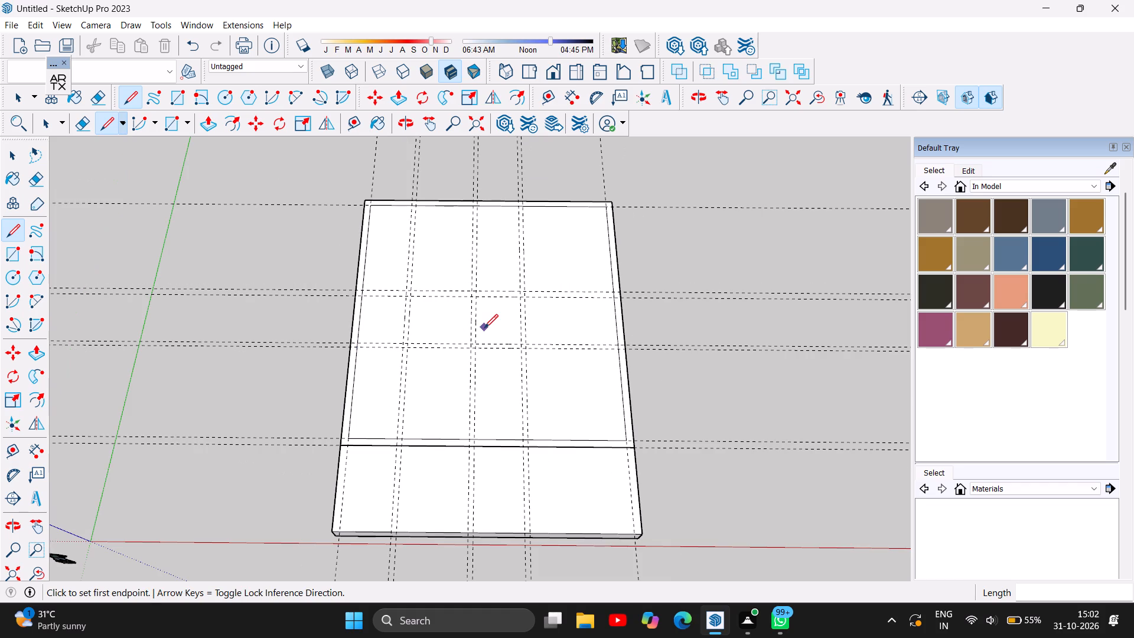
pyautogui.scroll(4, 415, 328)
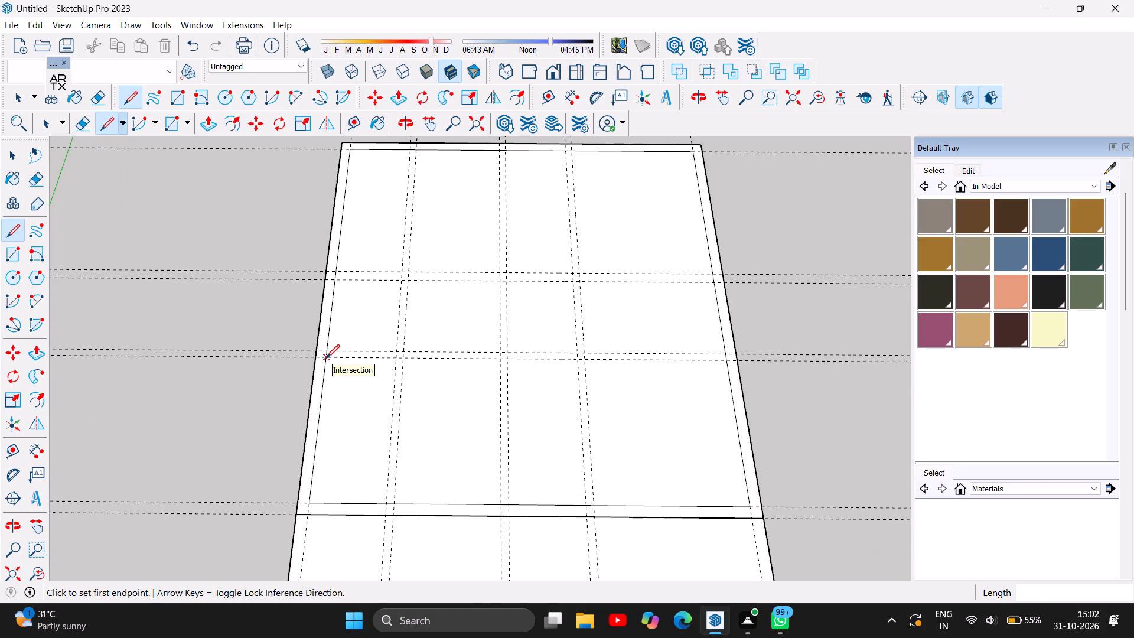
pyautogui.click(326, 358)
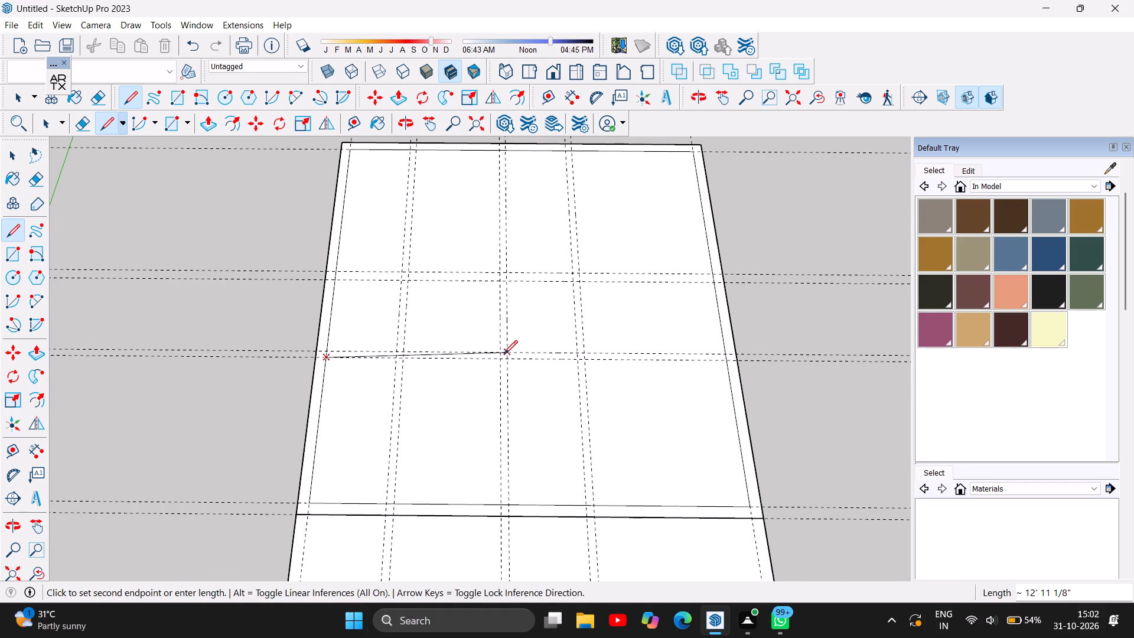
pyautogui.click(498, 359)
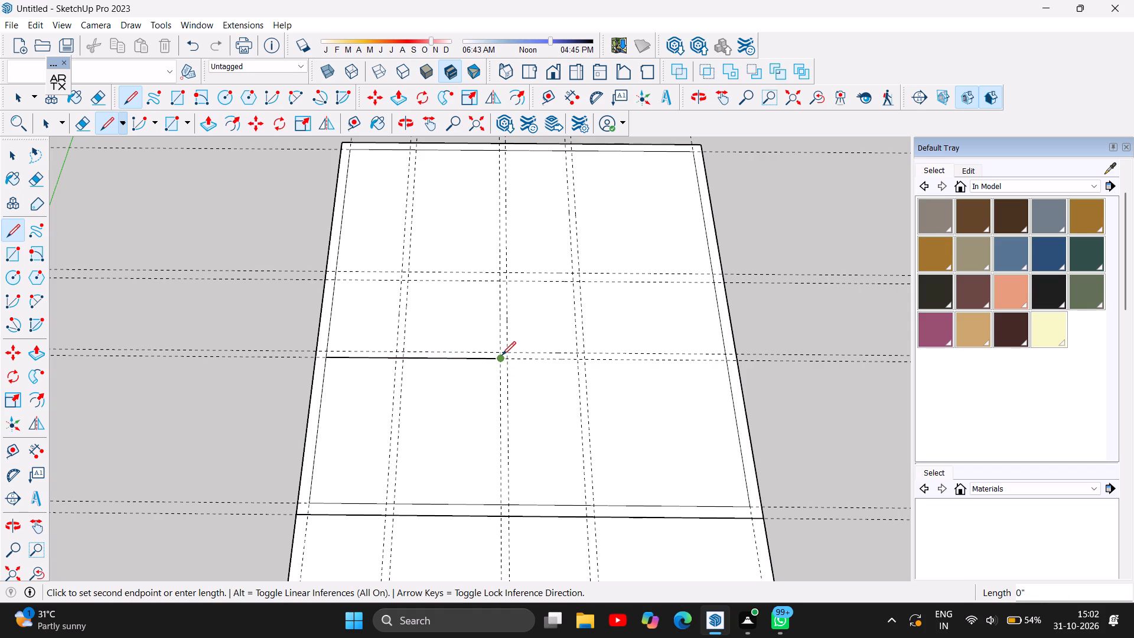
pyautogui.press('Escape')
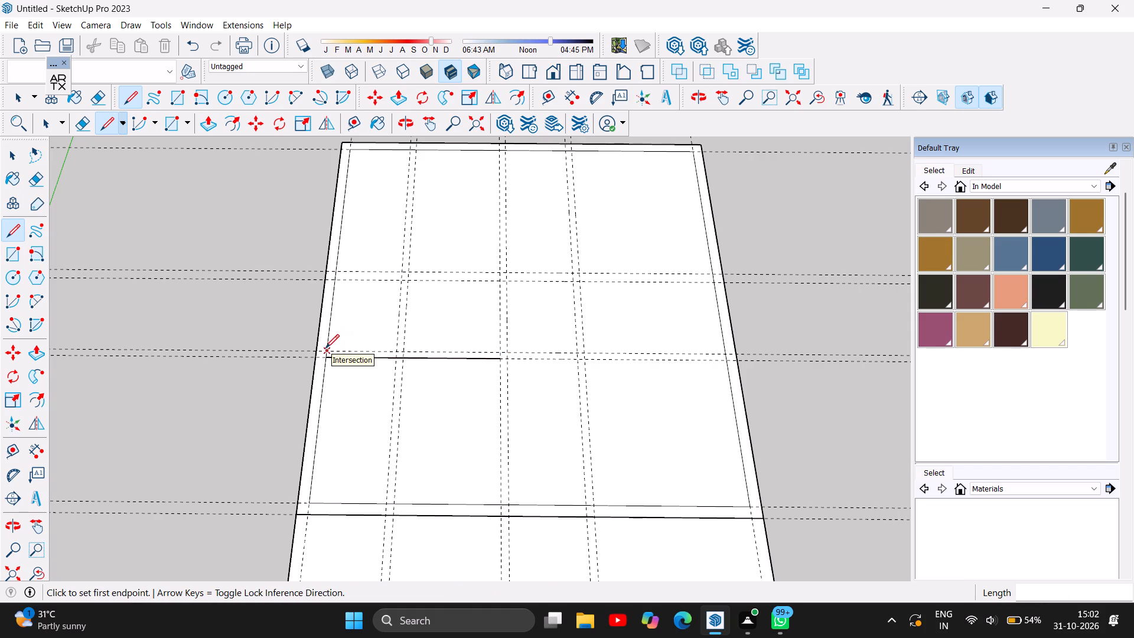
pyautogui.click(325, 348)
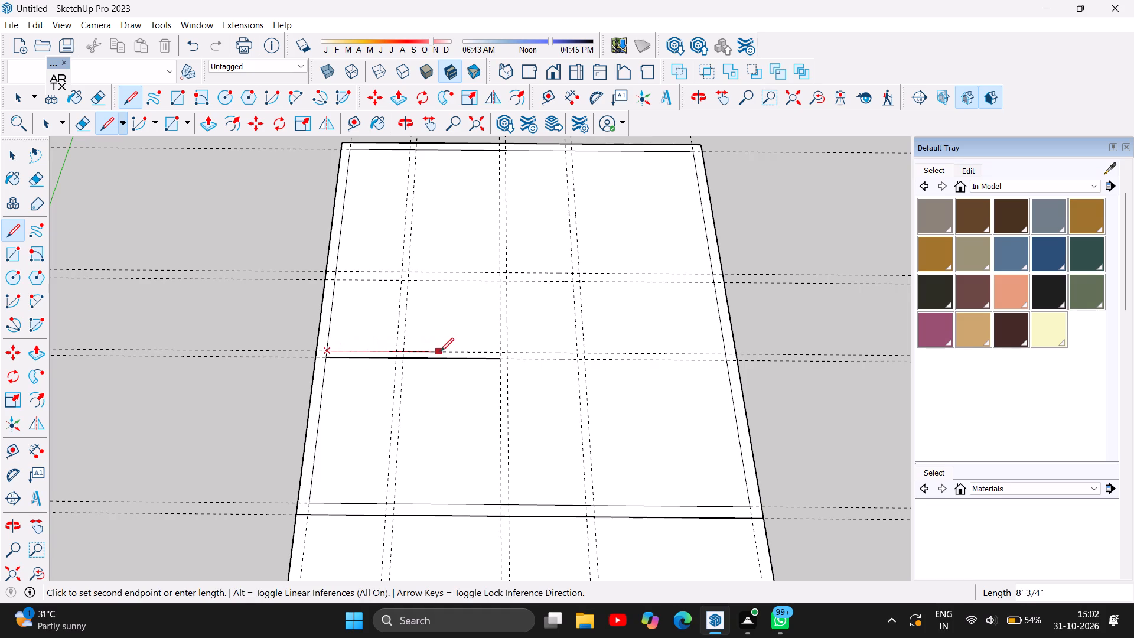
pyautogui.click(498, 349)
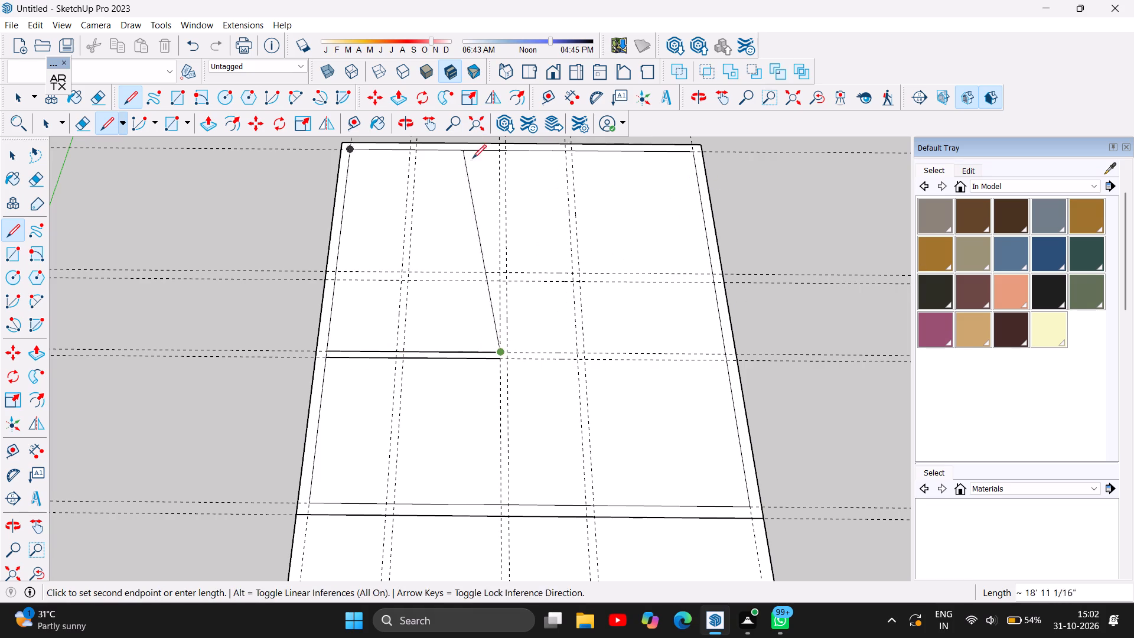
pyautogui.press('Escape')
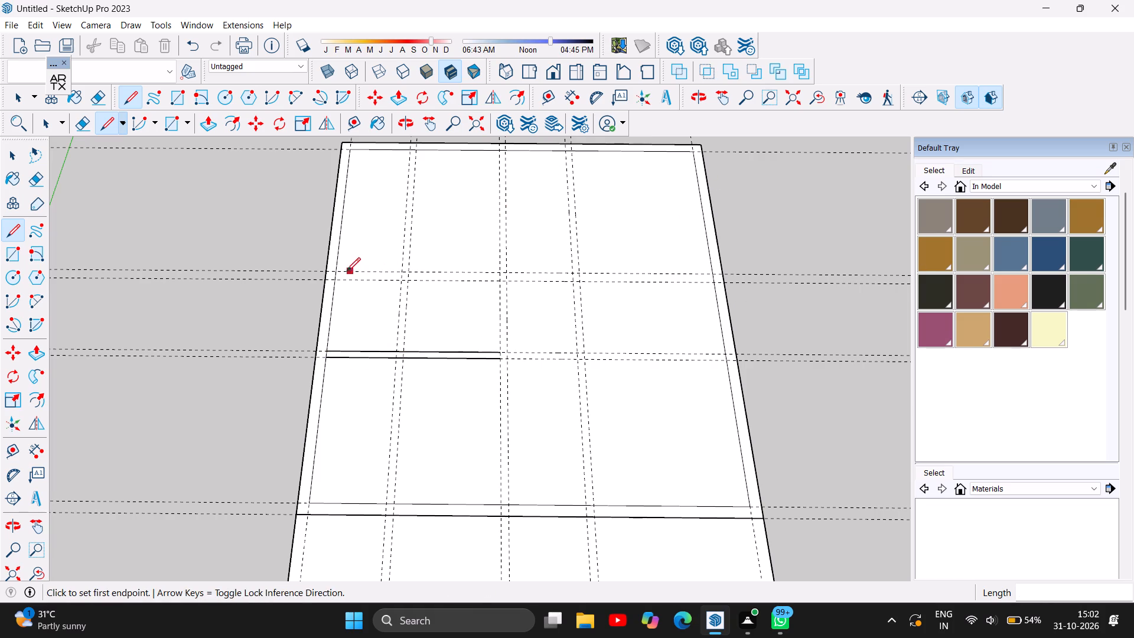
# Draw two parallel 12'5" wall lines along the crosswise guide pair farther from the red axis, ending at the same lengthwise guide.
pyautogui.click(338, 268)
pyautogui.click(497, 269)
pyautogui.press('Escape')
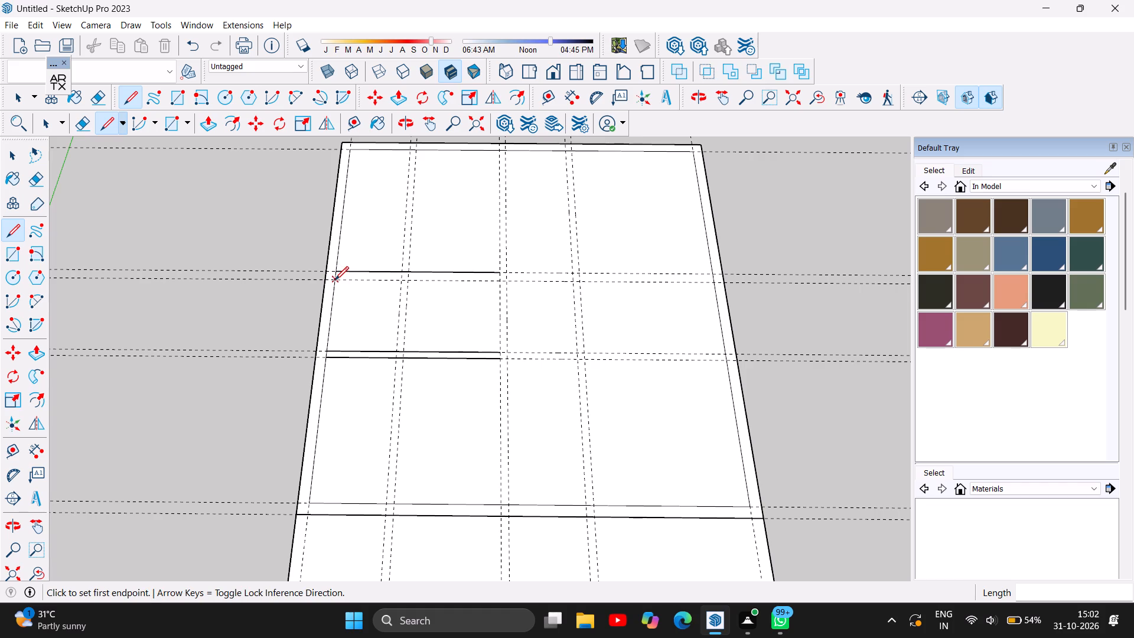
pyautogui.click(335, 281)
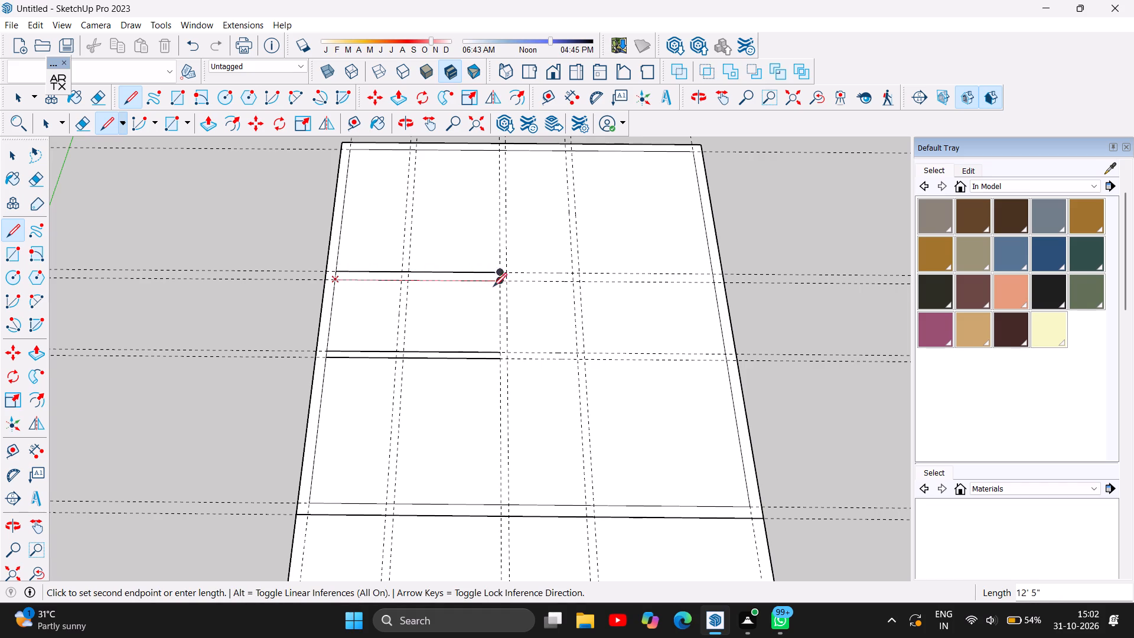
pyautogui.click(497, 284)
pyautogui.press('Escape')
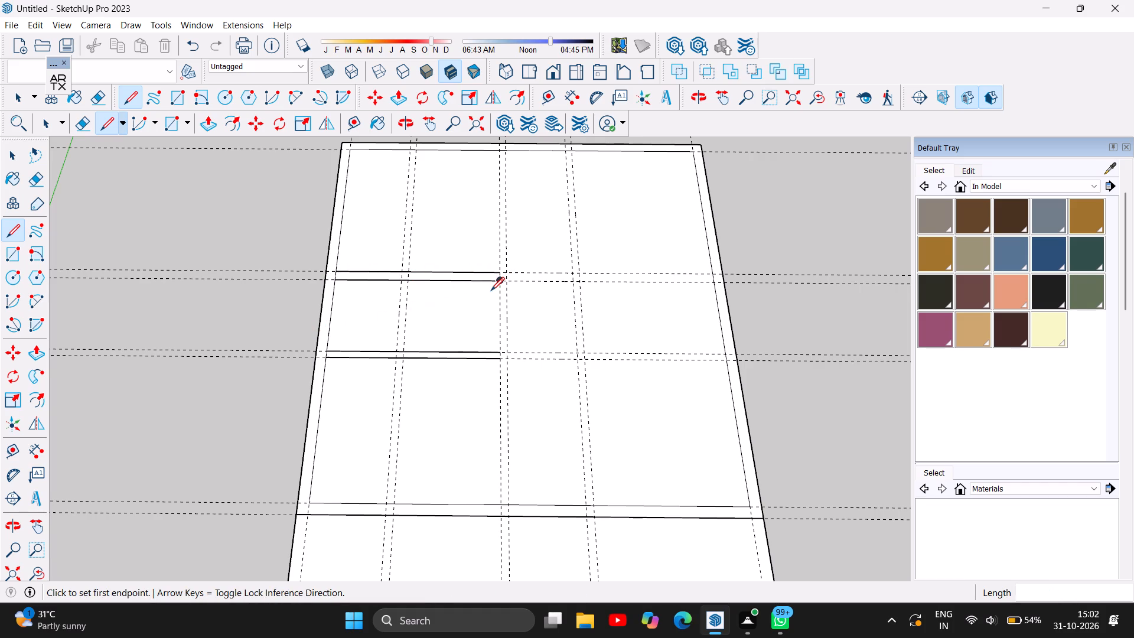
# Draw two parallel 6' lines between the two crosswise walls, along the lengthwise 6" guide pair nearest the green axis.
pyautogui.scroll(2, 409, 347)
pyautogui.click(399, 268)
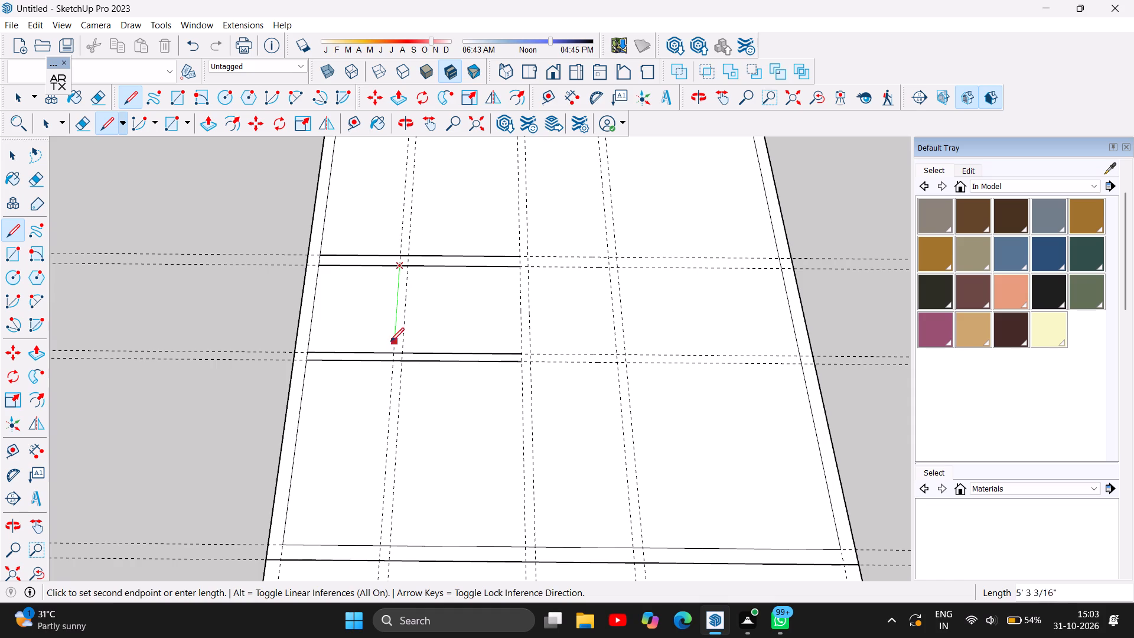
pyautogui.click(390, 349)
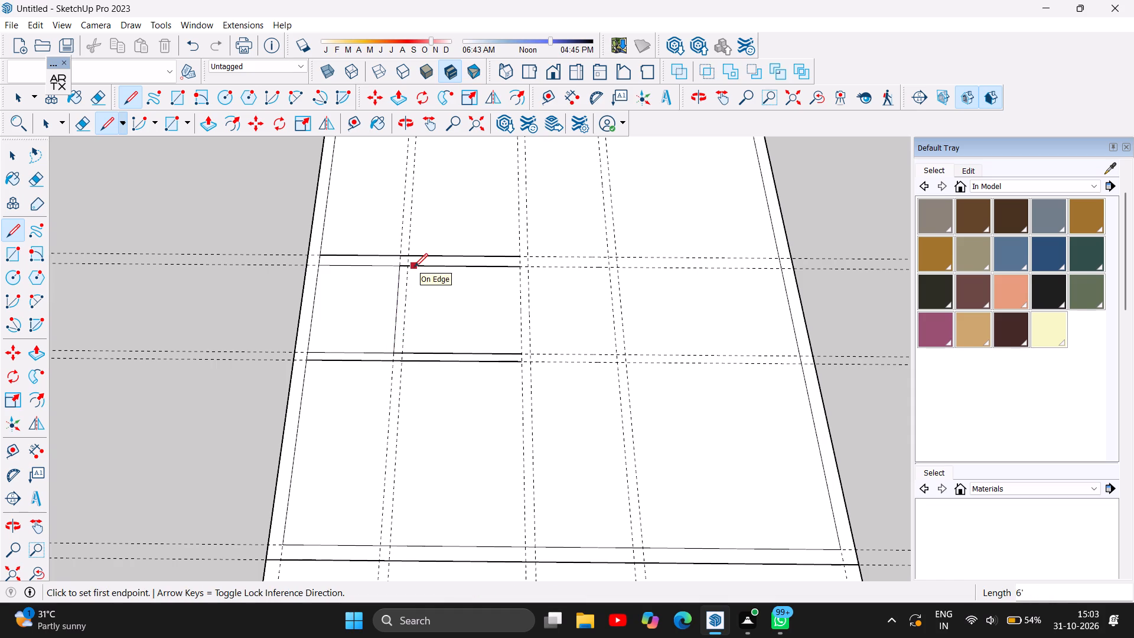
pyautogui.click(409, 266)
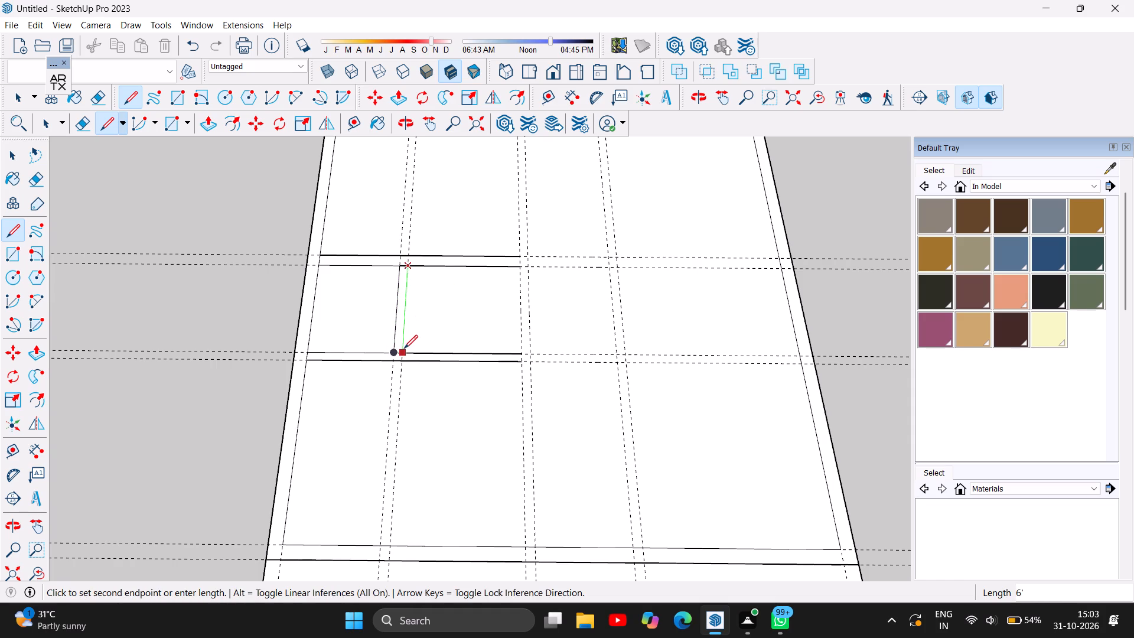
pyautogui.click(404, 349)
# Examine the partition lines drawn between the two crosswise walls from closer and rotated views.
pyautogui.scroll(1, 352, 357)
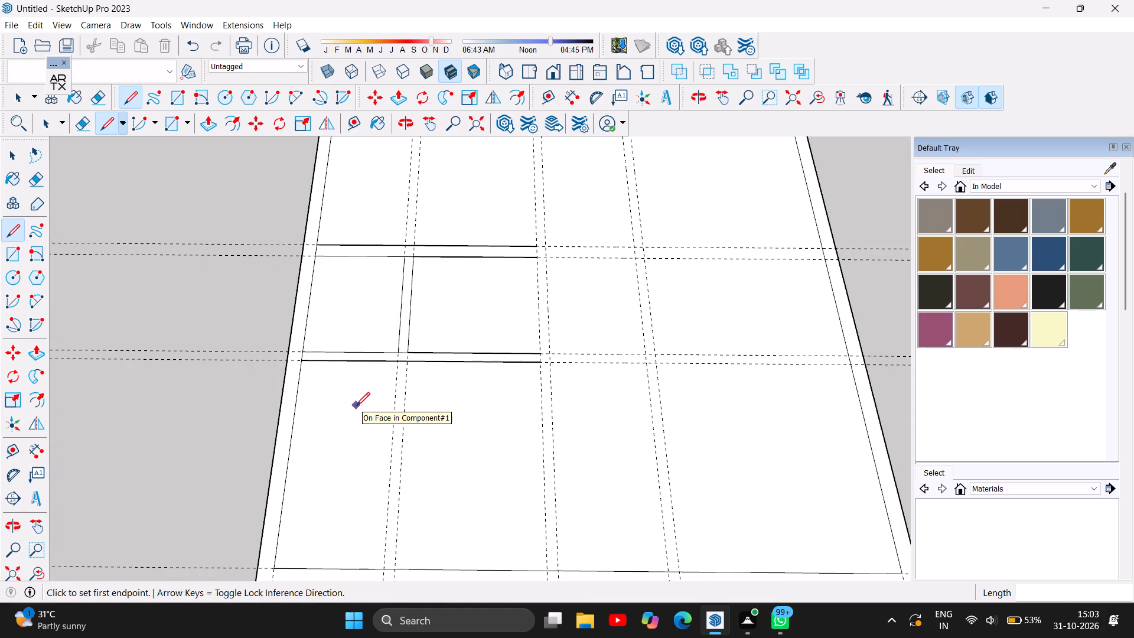
pyautogui.scroll(-3, 356, 406)
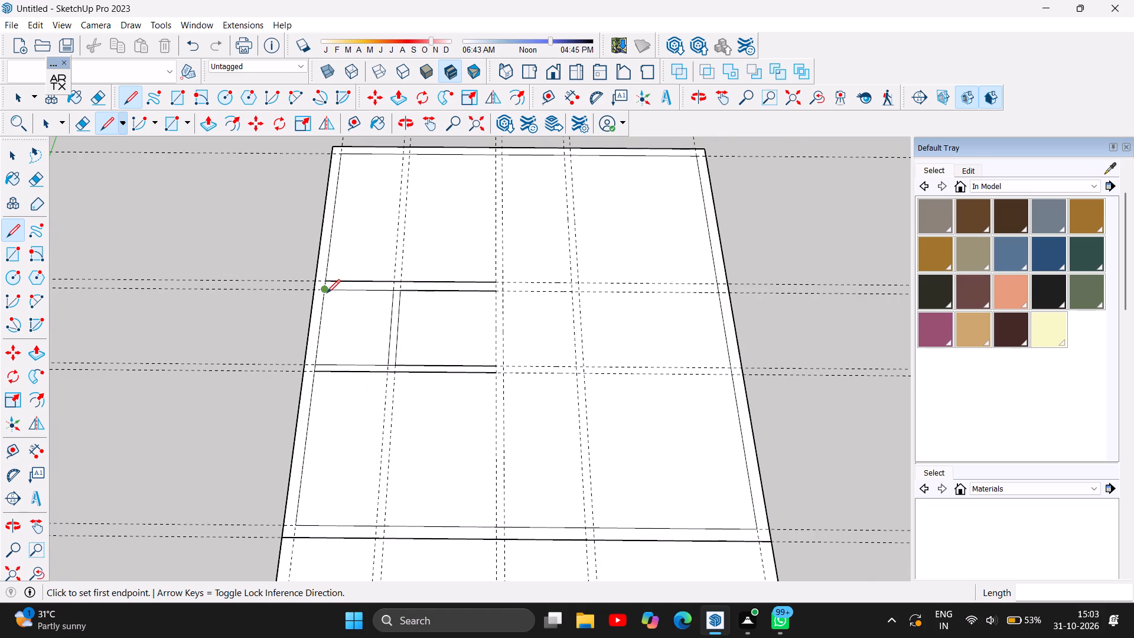
pyautogui.scroll(1, 451, 337)
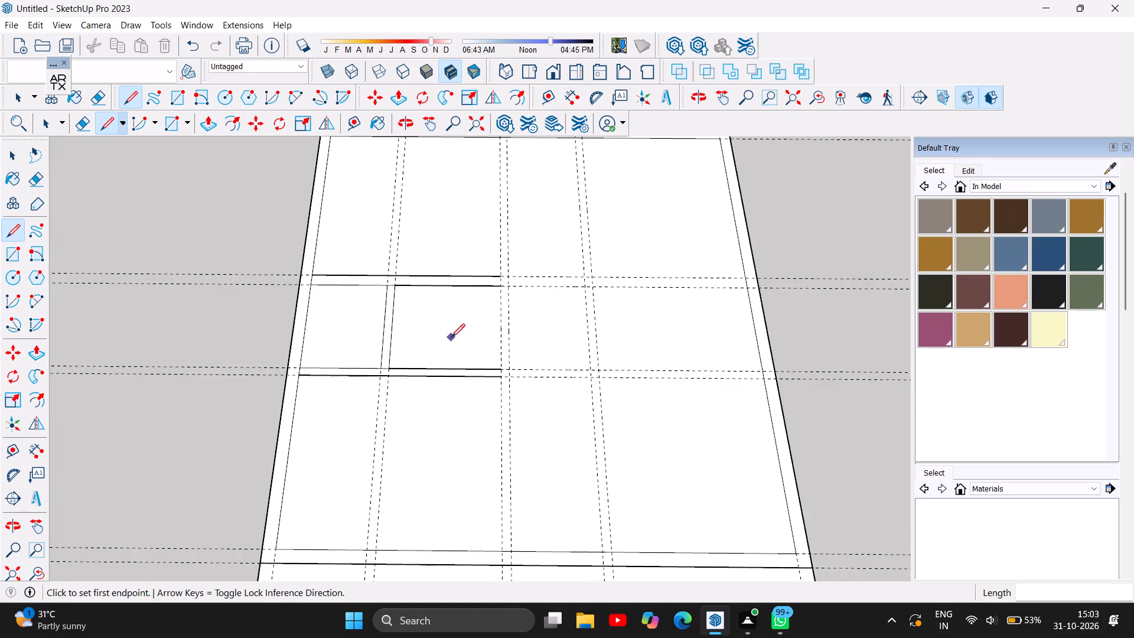
pyautogui.scroll(4, 451, 337)
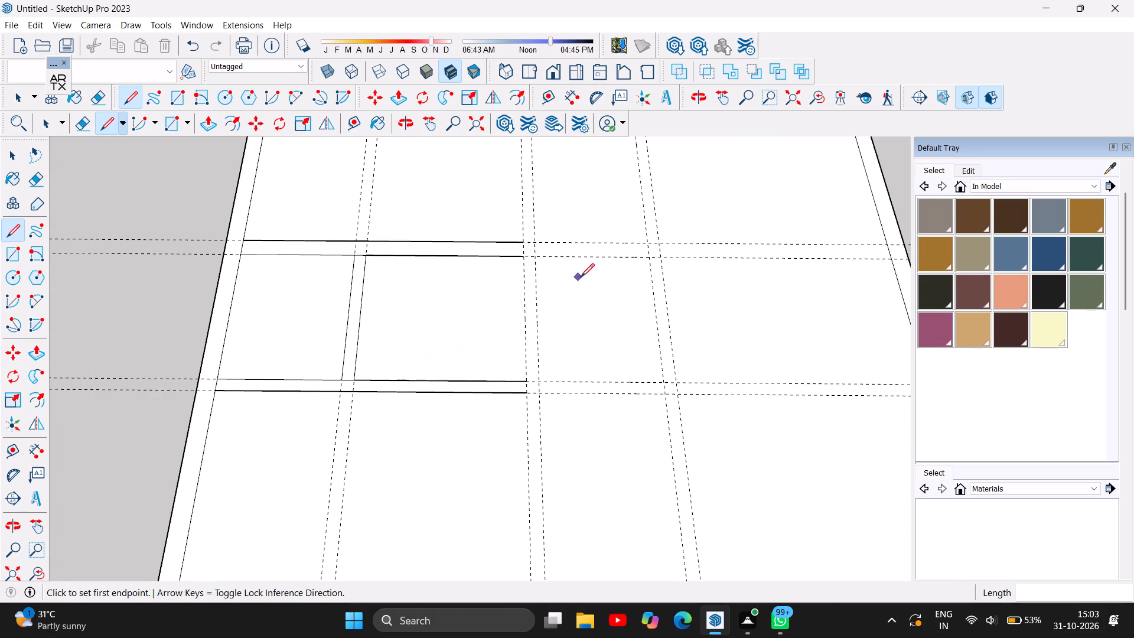
pyautogui.click(399, 118)
pyautogui.moveTo(364, 313); pyautogui.dragTo(494, 487)
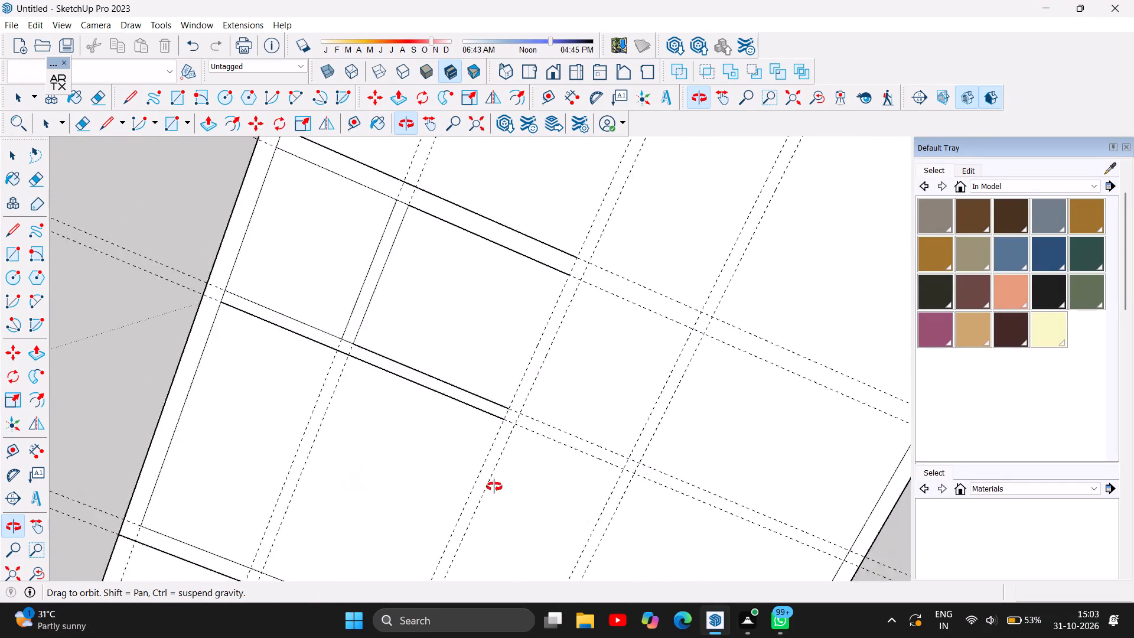
# Draw 12' and 12'9" parallel lines along the middle lengthwise guide pair, from the inner outline's side farthest from the red axis to the farther crosswise wall.
pyautogui.moveTo(494, 487); pyautogui.dragTo(690, 249)
pyautogui.scroll(2, 422, 304)
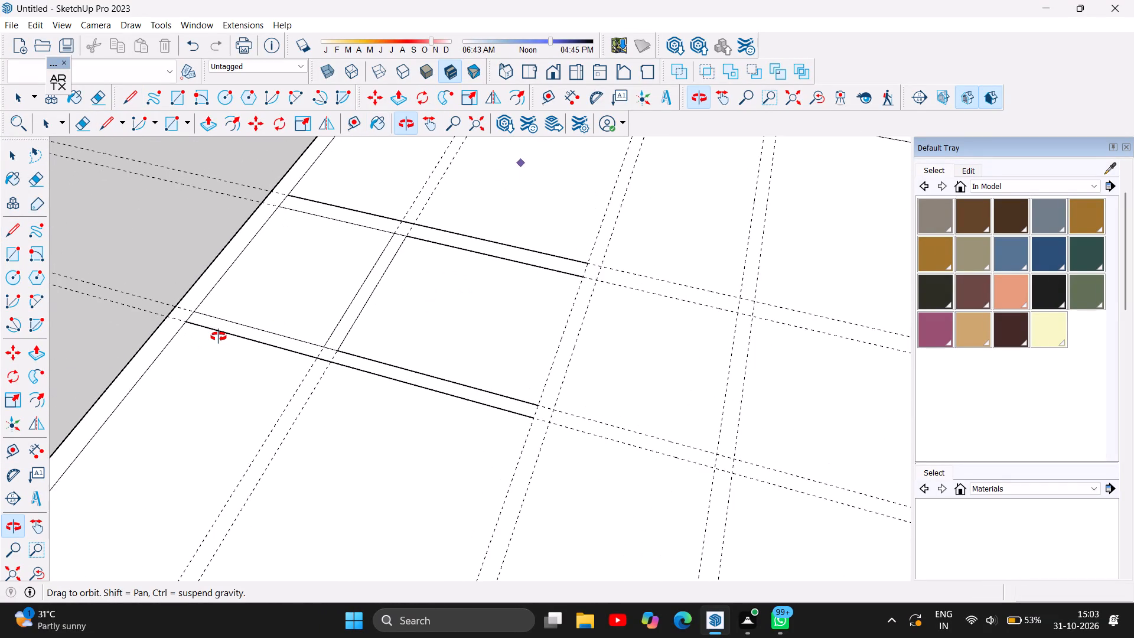
pyautogui.scroll(-9, 214, 341)
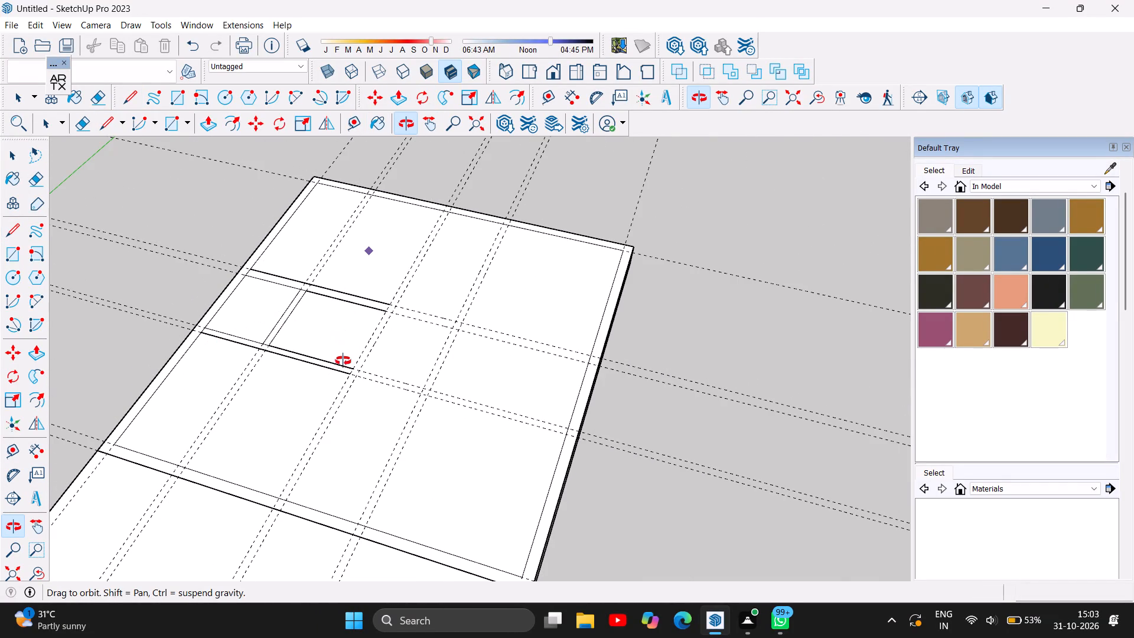
pyautogui.scroll(1, 347, 359)
pyautogui.moveTo(321, 390); pyautogui.dragTo(464, 371)
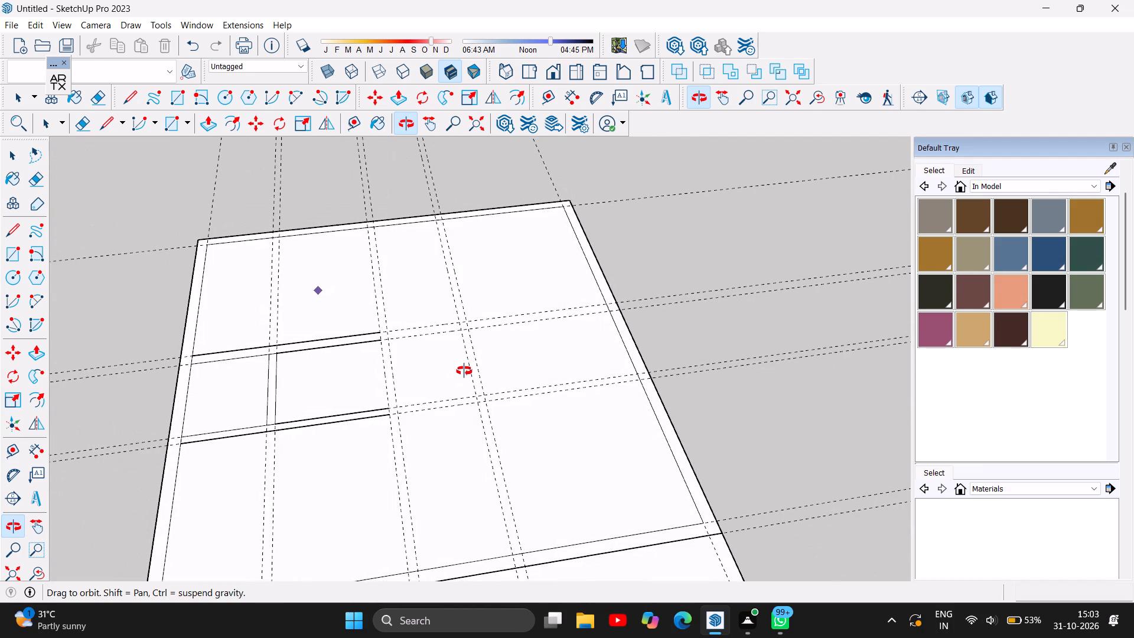
pyautogui.moveTo(464, 371); pyautogui.dragTo(440, 402)
pyautogui.click(18, 230)
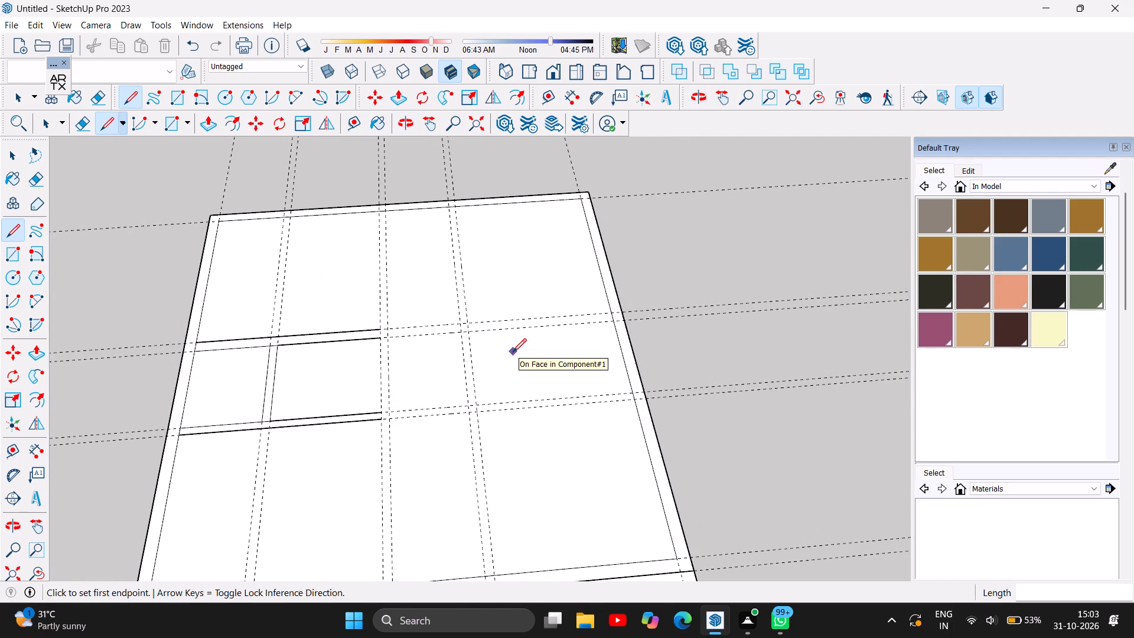
pyautogui.click(380, 211)
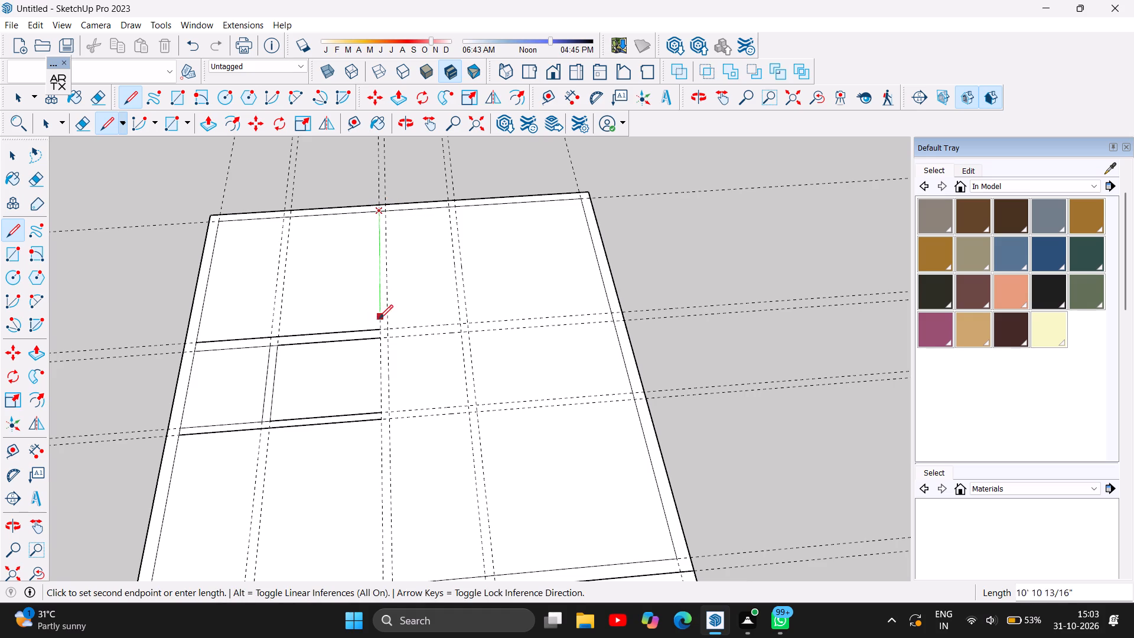
pyautogui.click(381, 328)
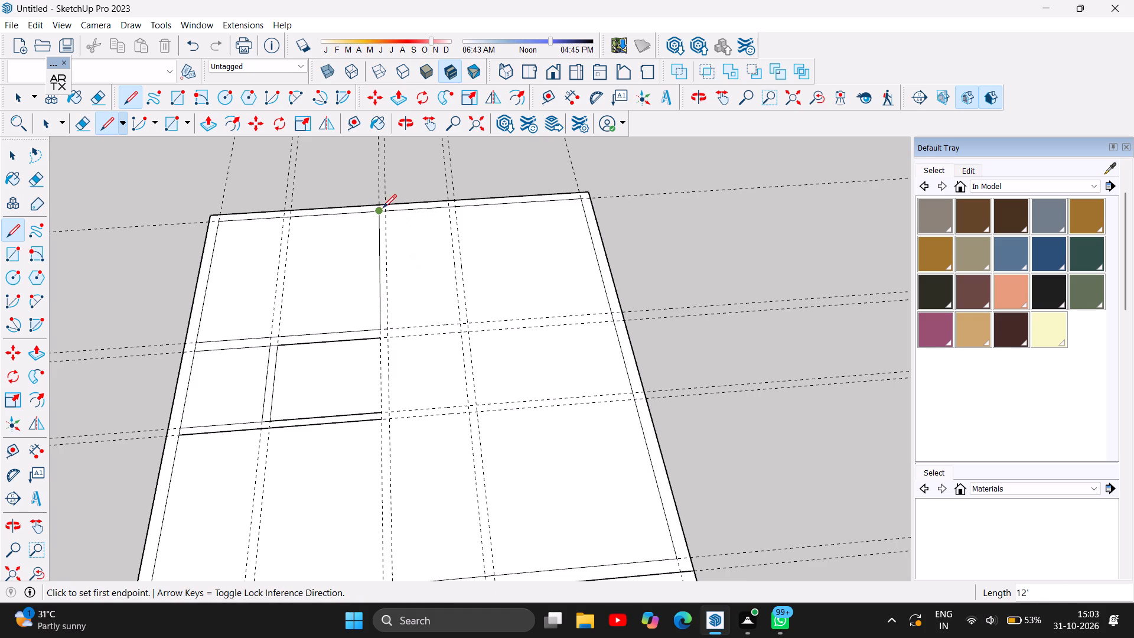
pyautogui.click(389, 209)
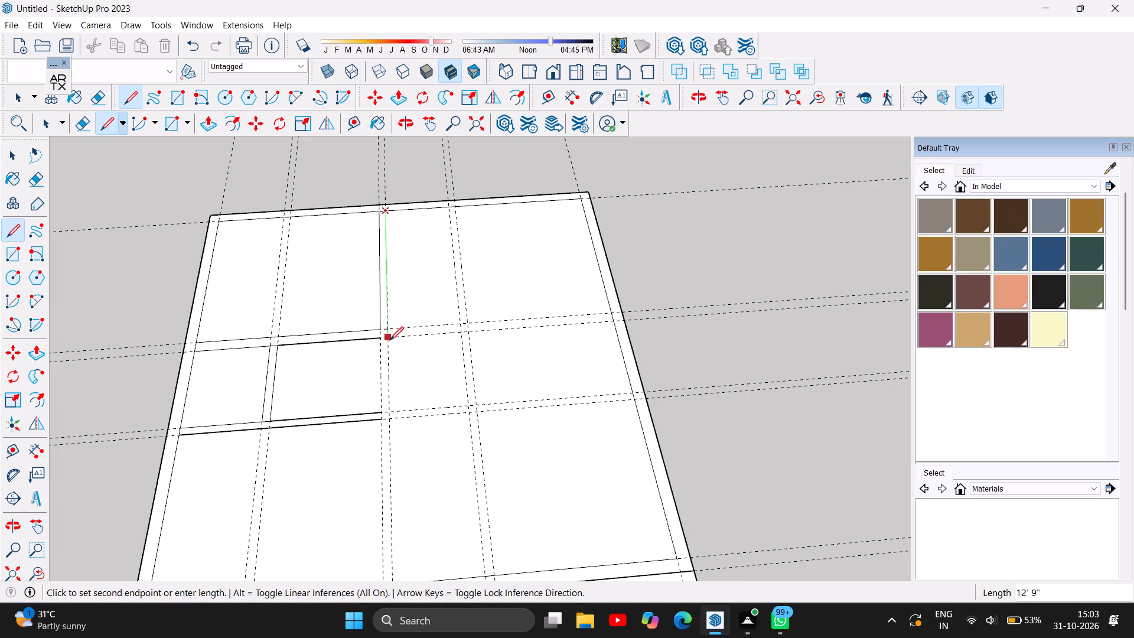
pyautogui.click(390, 340)
pyautogui.press('Escape')
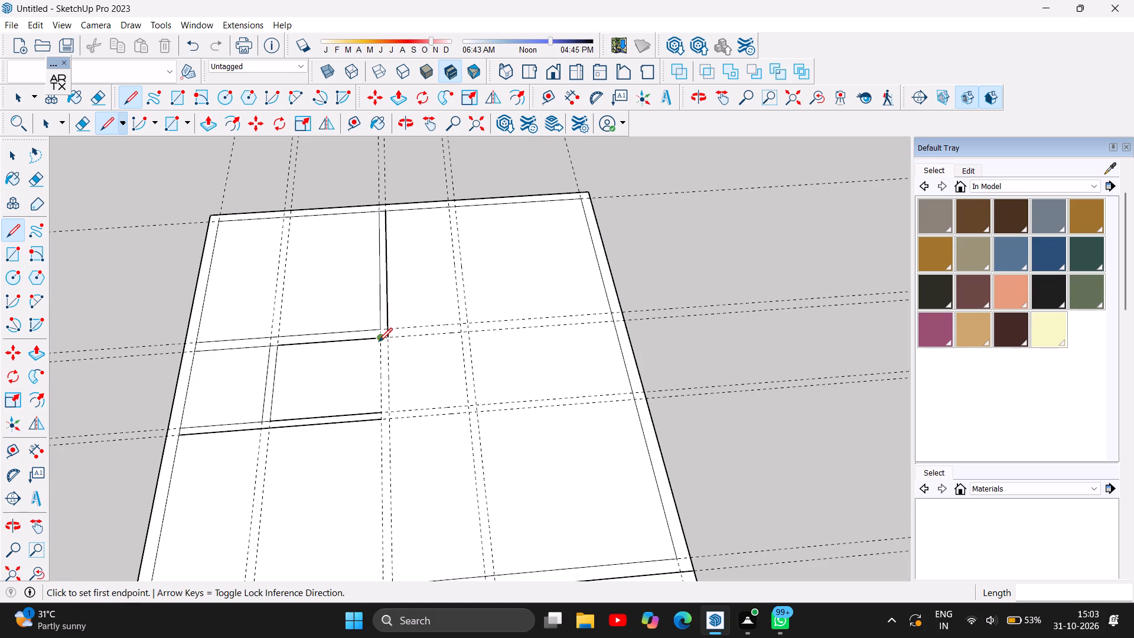
# Continue the middle lengthwise wall between the two crosswise walls with 6' and 6'6" lines, and draw 6" connecting lines across both ends.
pyautogui.click(379, 341)
pyautogui.click(387, 335)
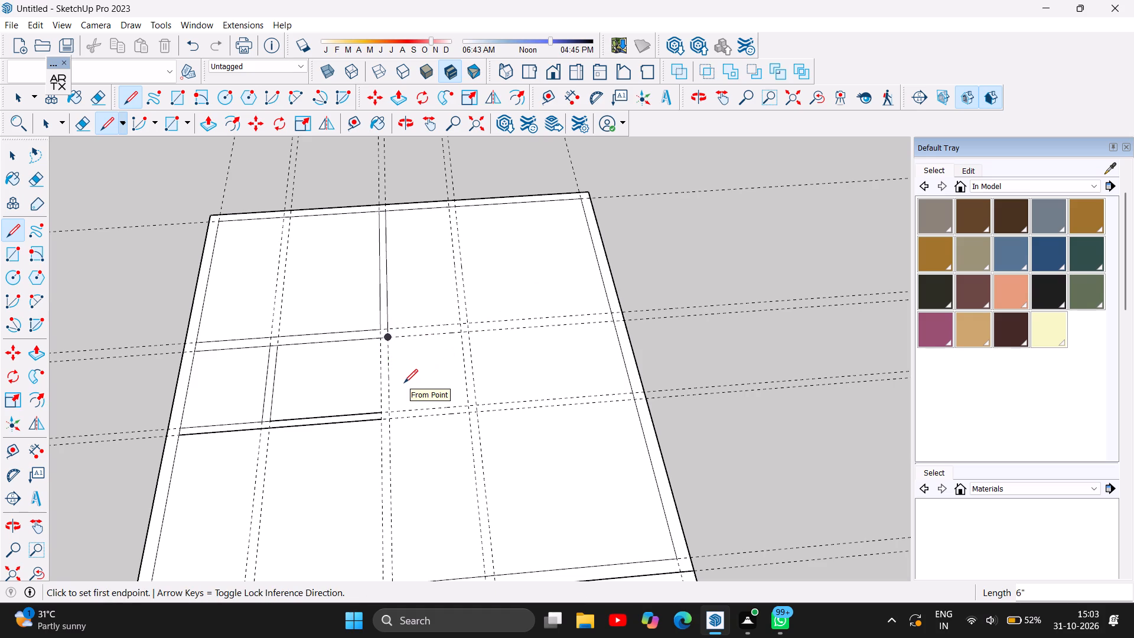
pyautogui.click(383, 411)
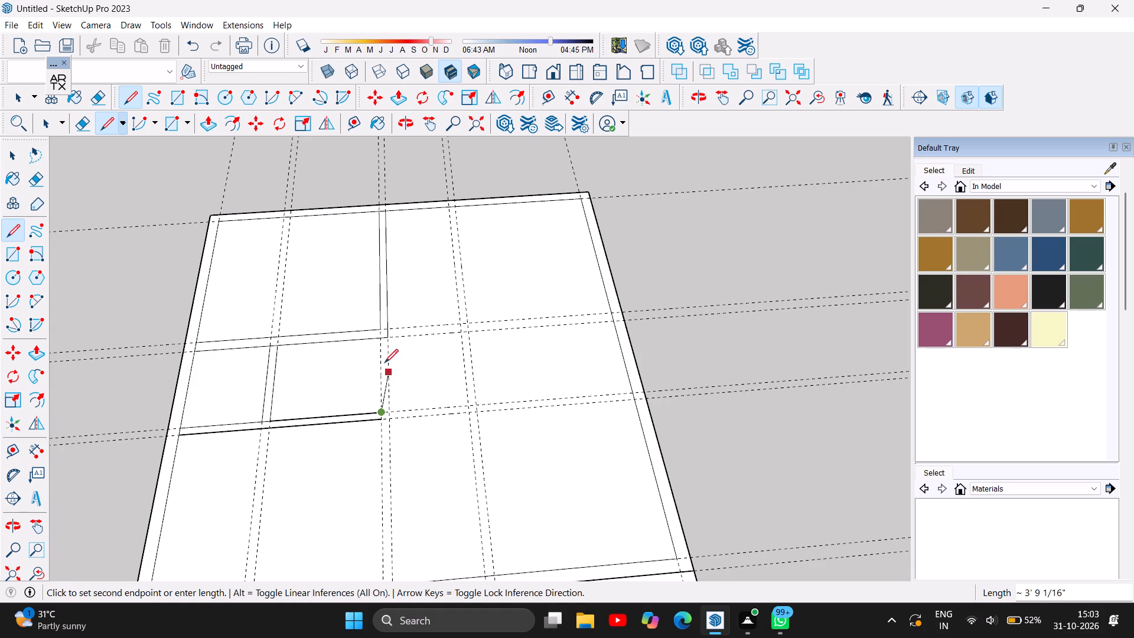
pyautogui.click(380, 341)
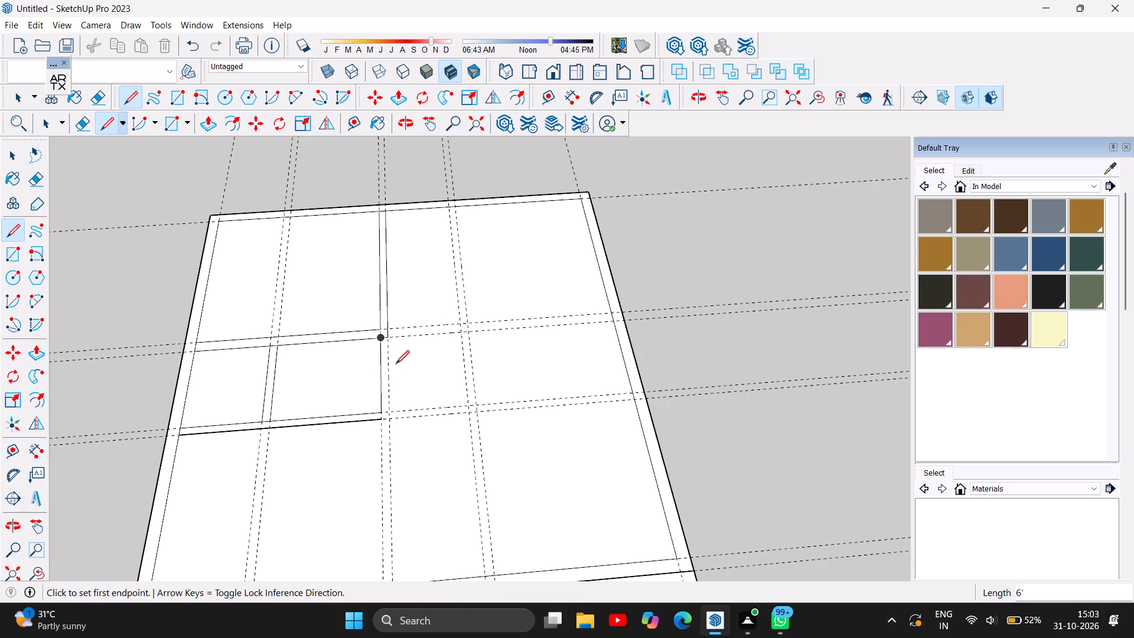
pyautogui.click(389, 336)
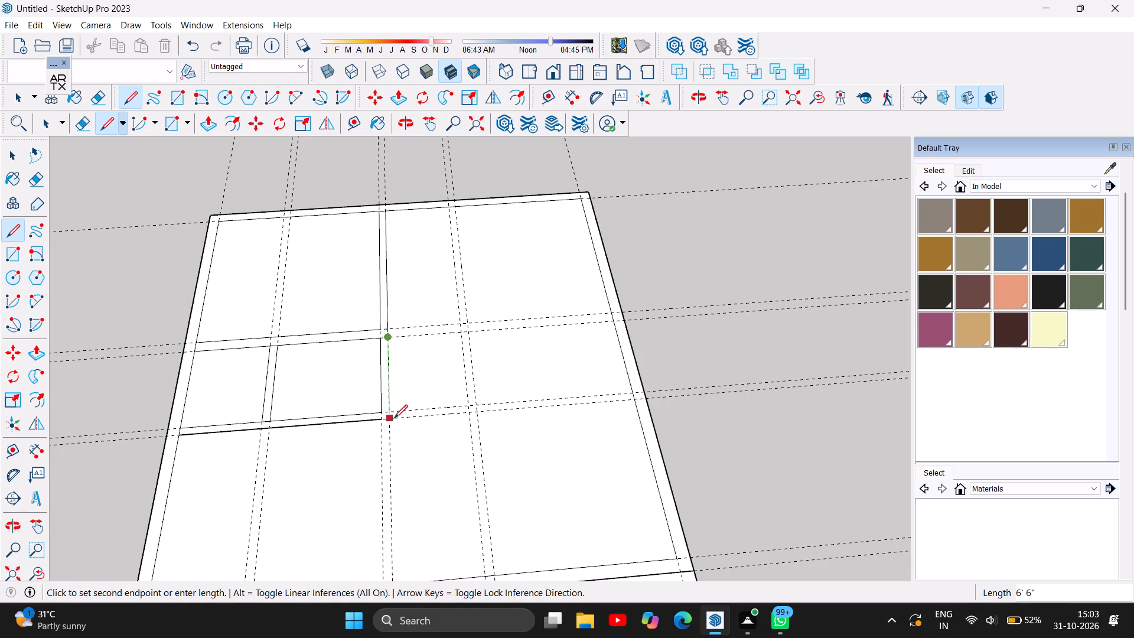
pyautogui.click(393, 419)
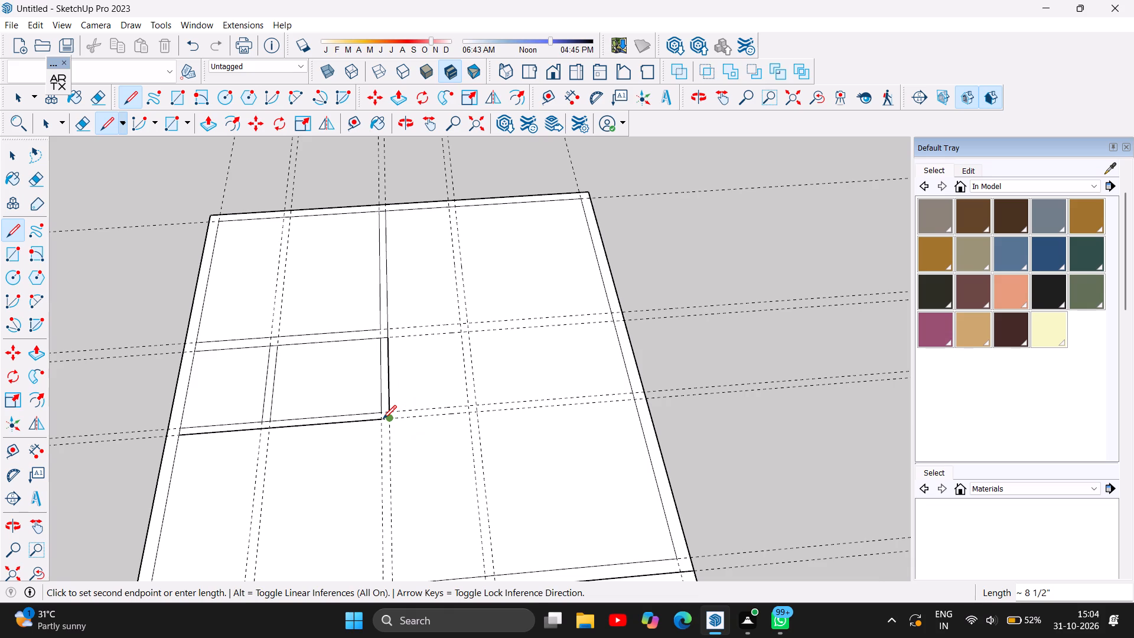
pyautogui.scroll(6, 383, 419)
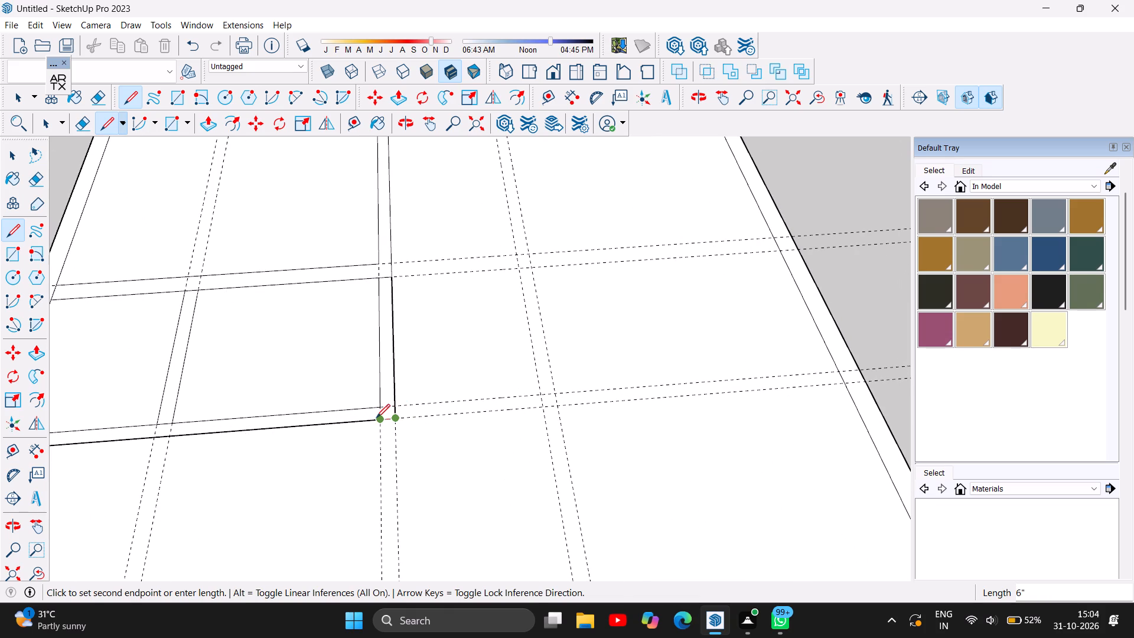
pyautogui.click(379, 418)
# Draw two parallel 15'7" lines along the crosswise guide pair farther from the red axis, between the inner outline's far side and the middle lengthwise wall.
pyautogui.scroll(-3, 246, 500)
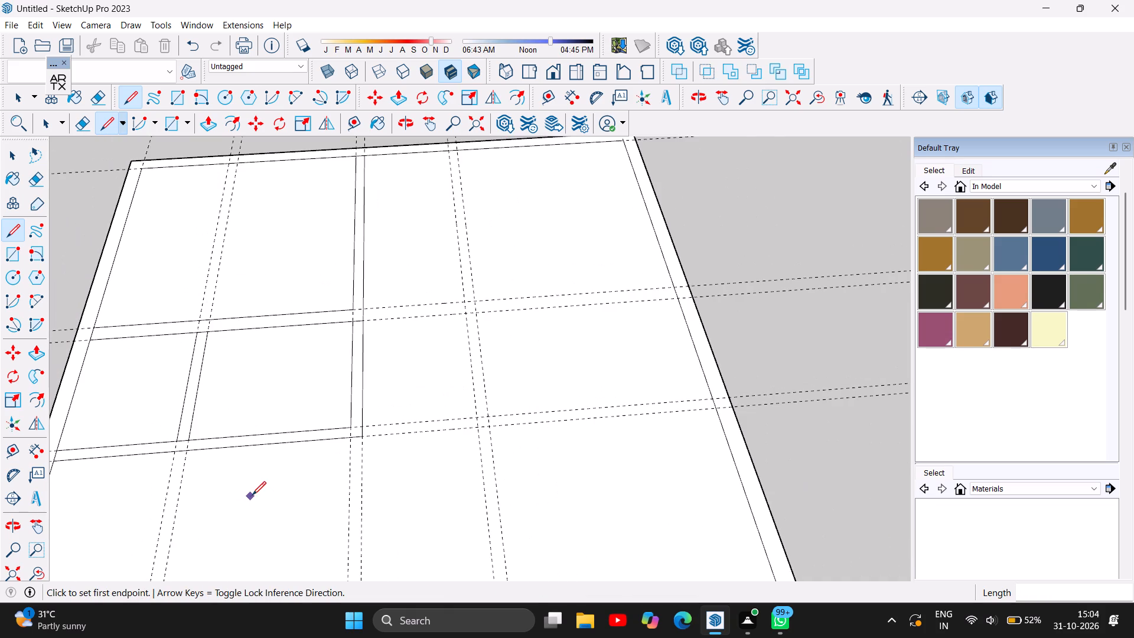
pyautogui.scroll(-5, 253, 494)
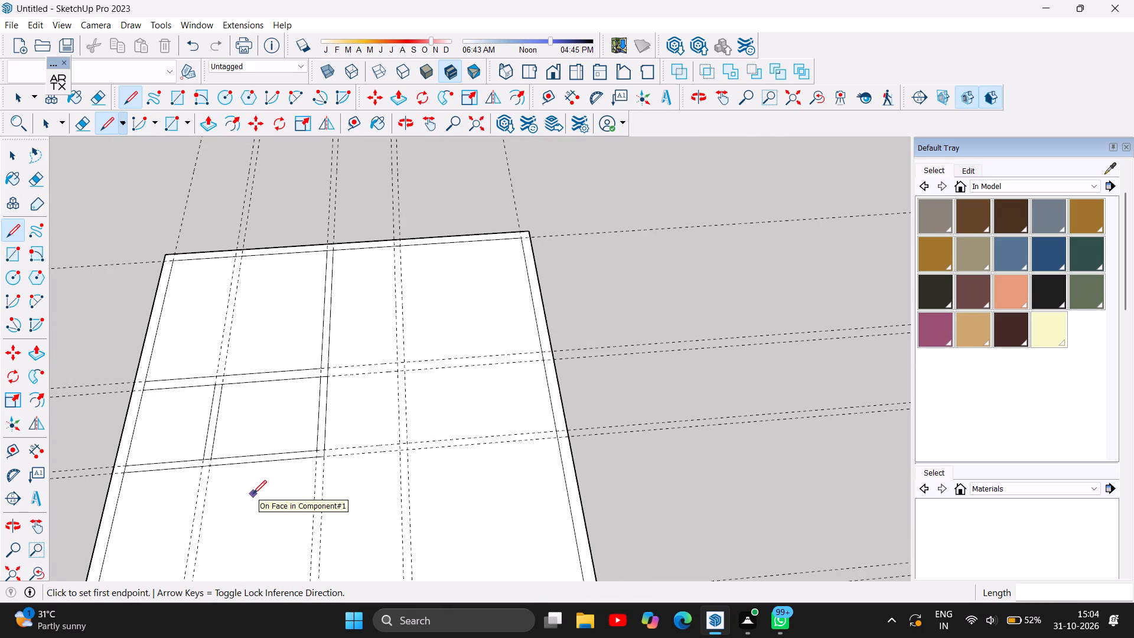
pyautogui.click(393, 245)
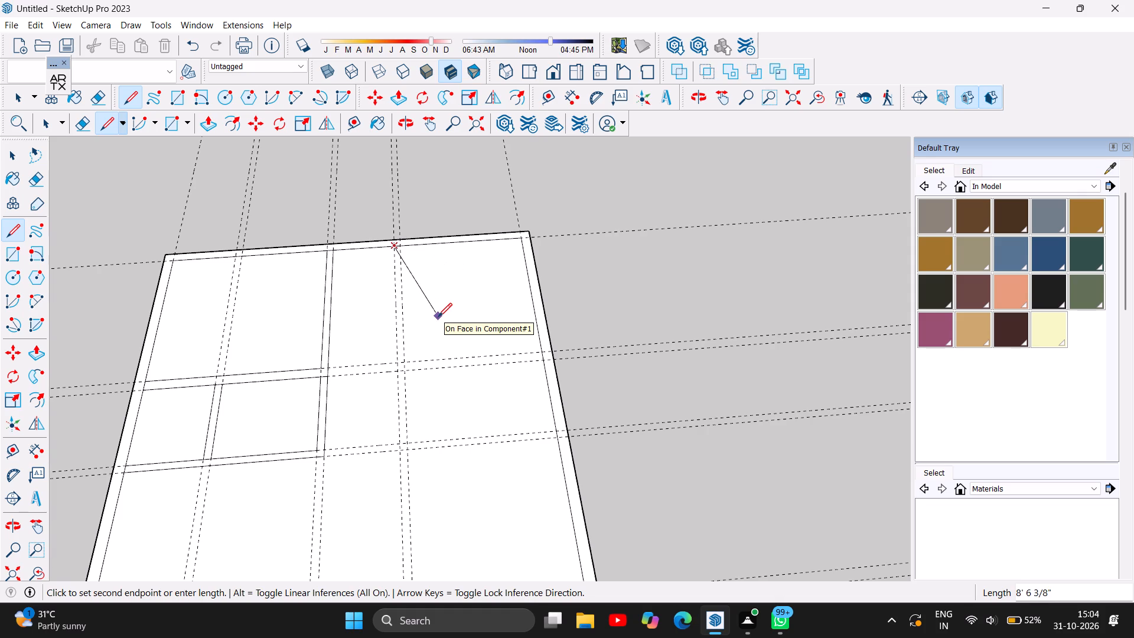
pyautogui.press('Escape')
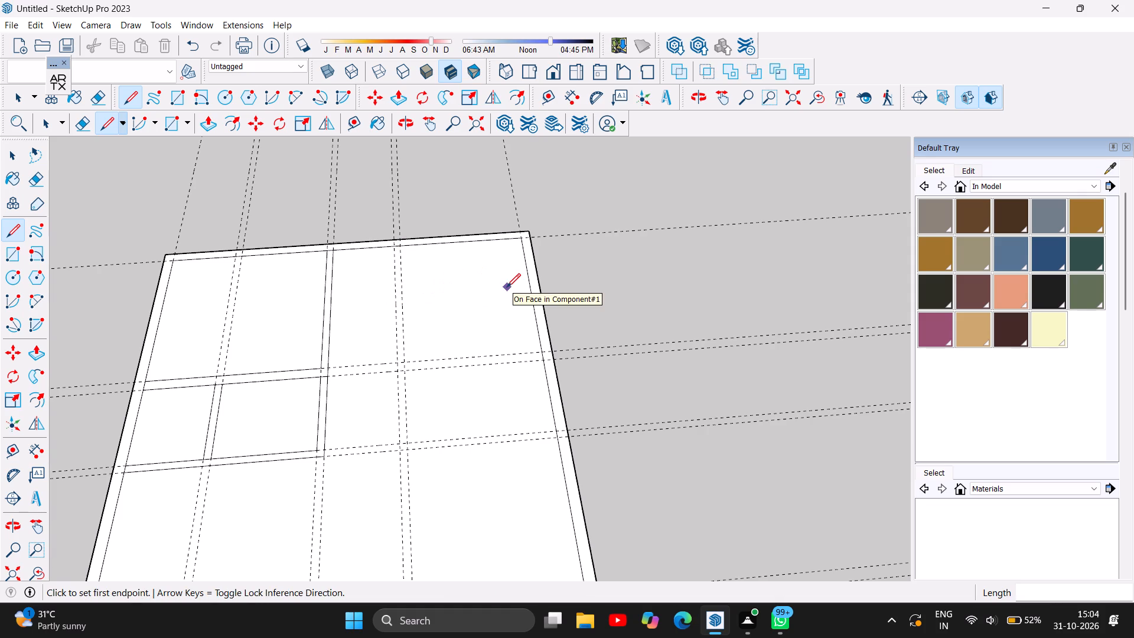
pyautogui.click(538, 353)
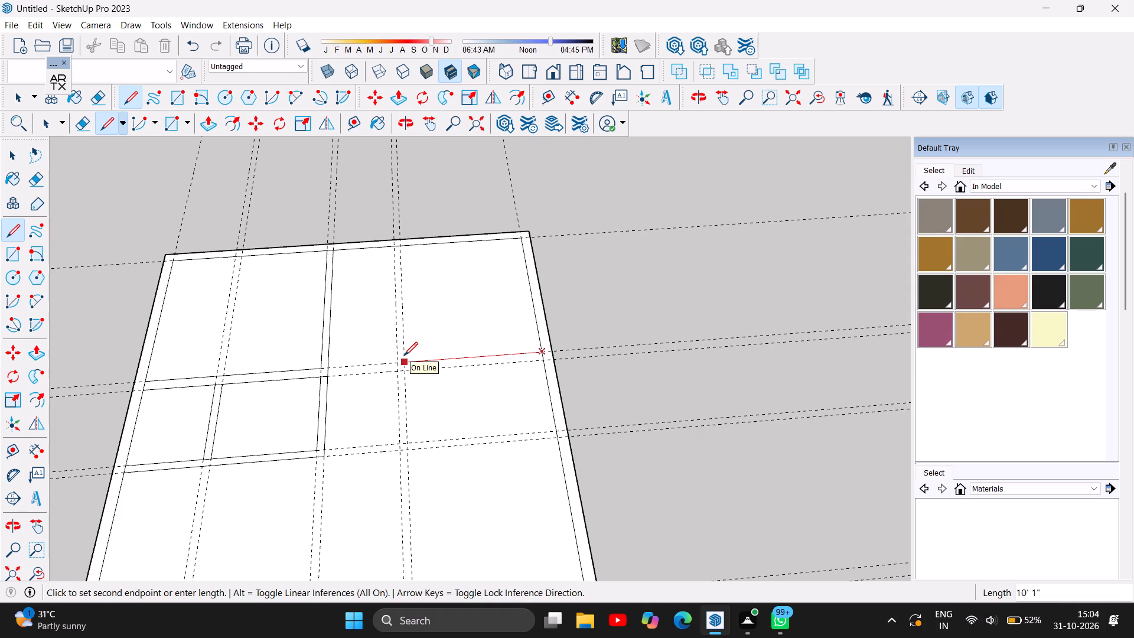
pyautogui.click(331, 364)
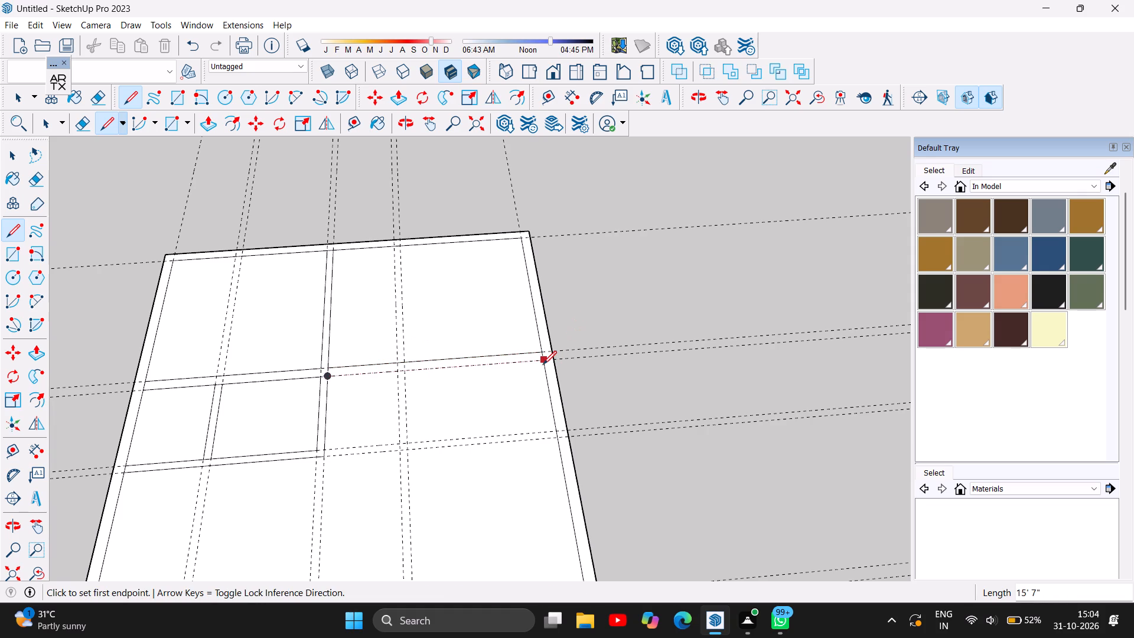
pyautogui.click(542, 364)
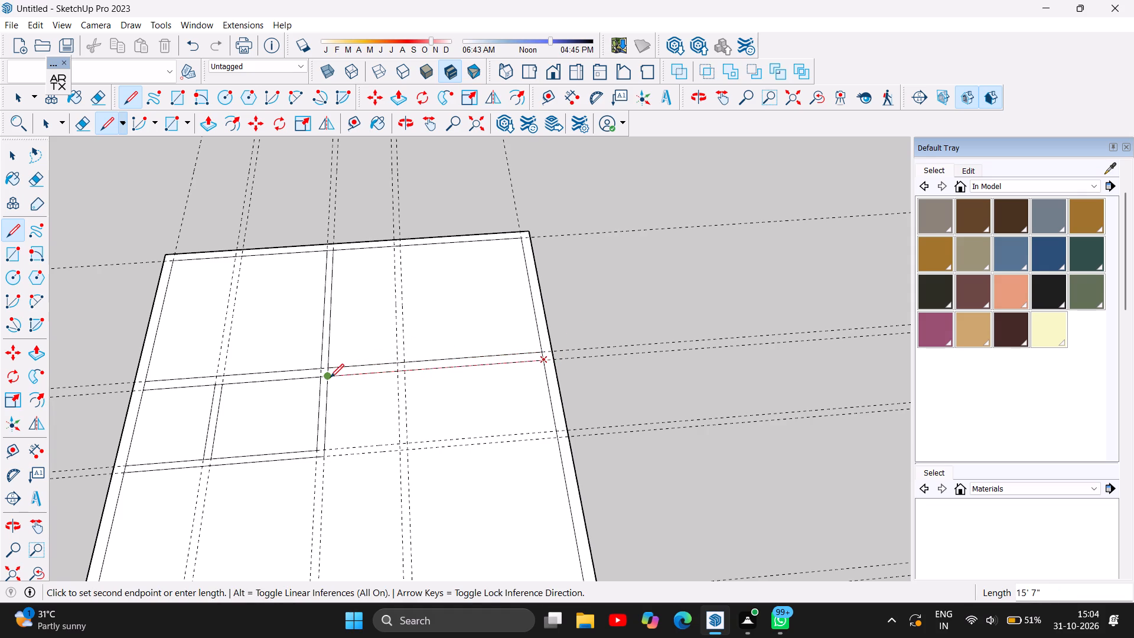
pyautogui.click(328, 377)
# Draw two parallel 10'6" lines along the middle lengthwise guide pair, from the nearer crosswise wall to the inner outline's side nearest the red axis.
pyautogui.scroll(-3, 474, 243)
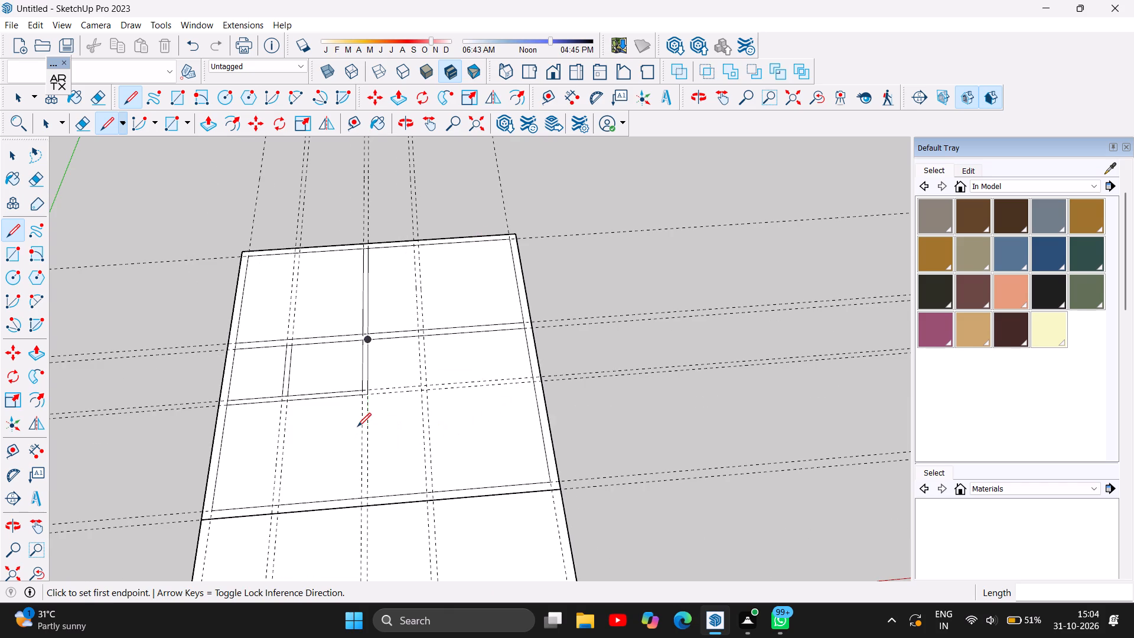
pyautogui.click(359, 395)
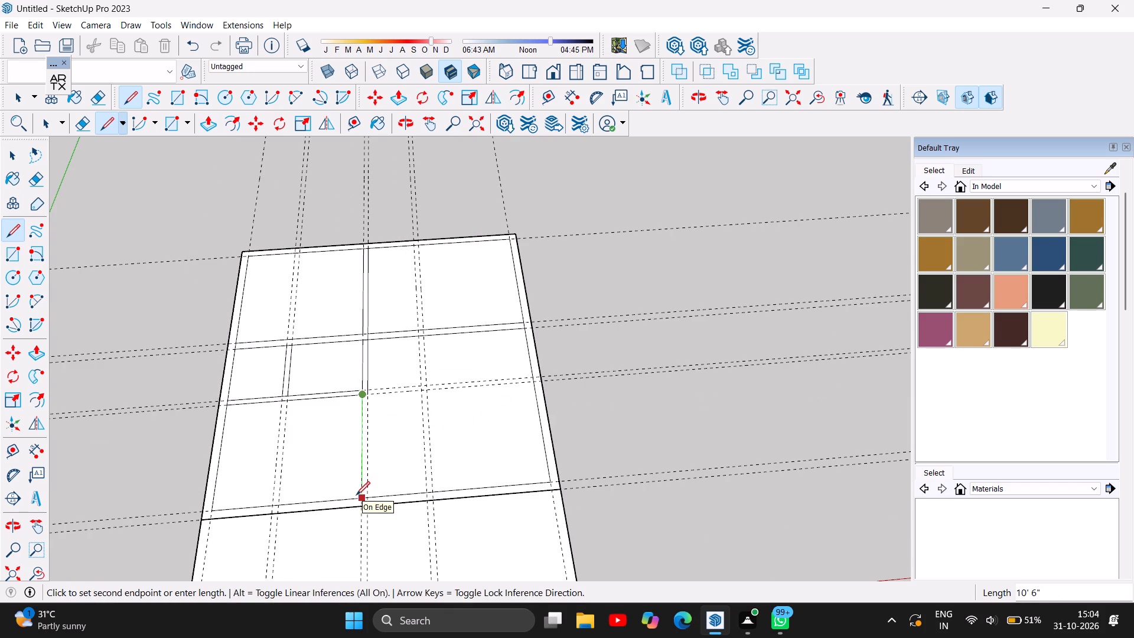
pyautogui.click(360, 500)
pyautogui.click(369, 392)
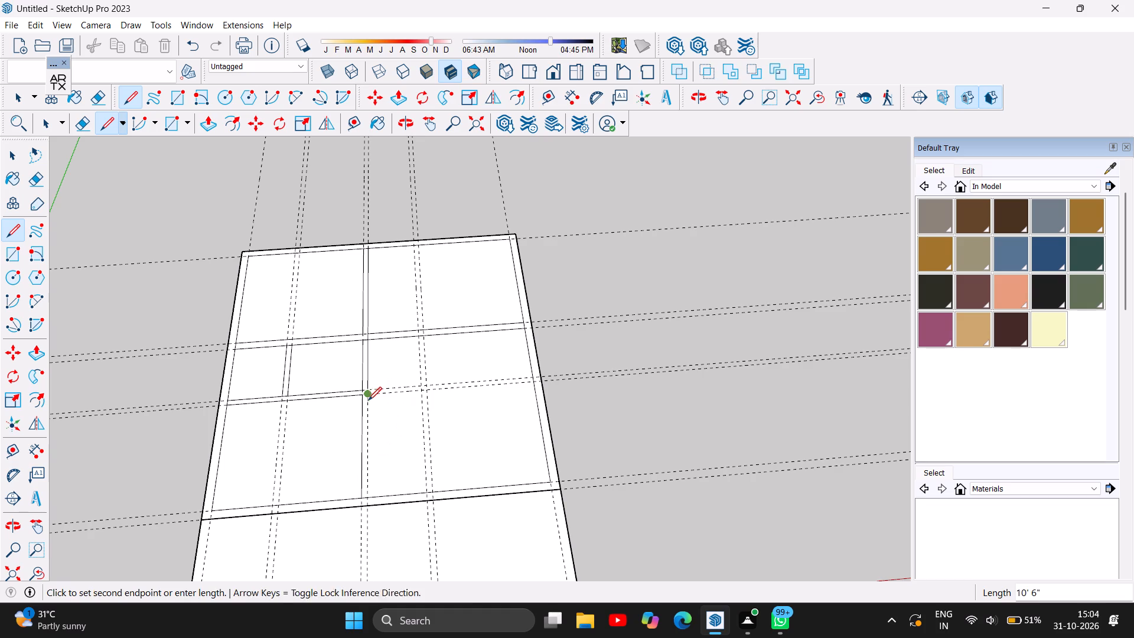
pyautogui.click(372, 496)
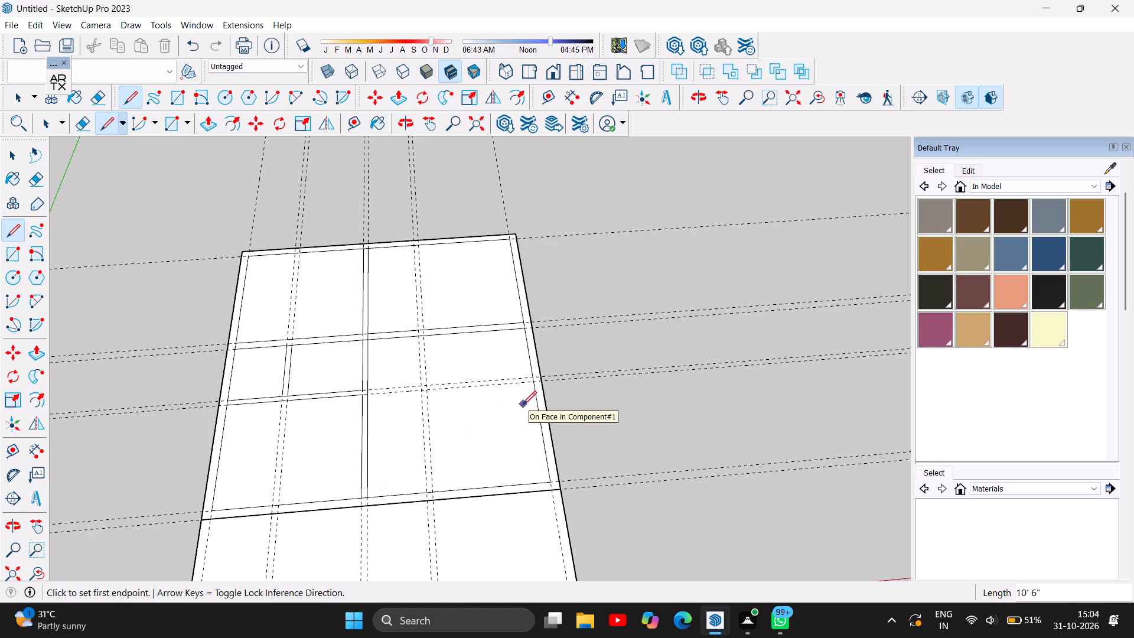
# Examine the whole floor plan layout of walls and guides from above, at closer and wider views.
pyautogui.scroll(-1, 436, 428)
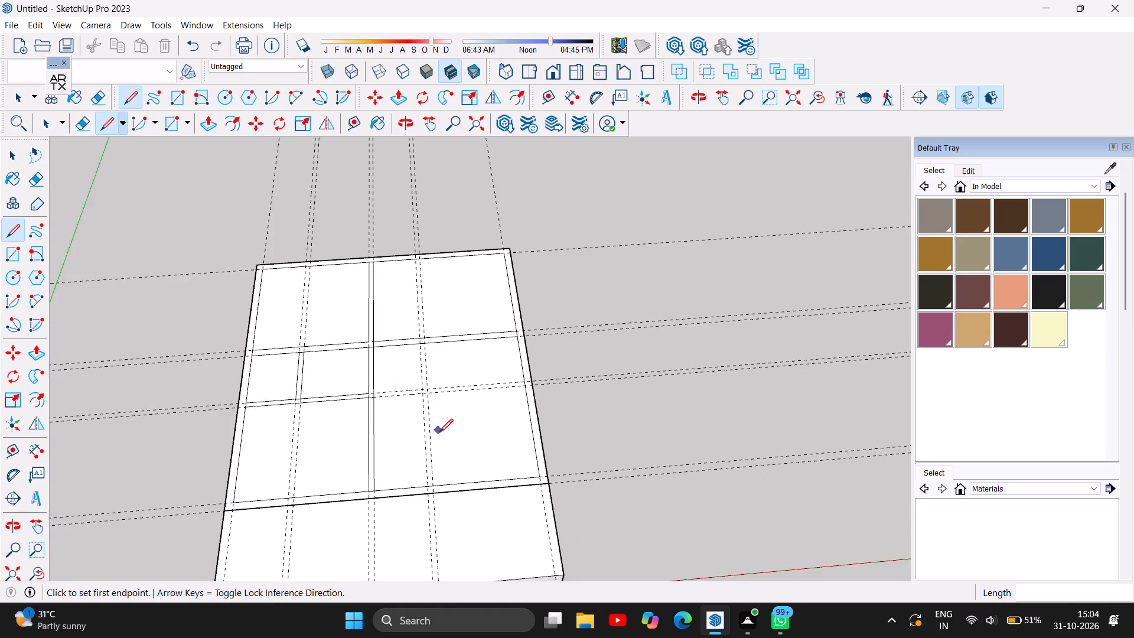
pyautogui.scroll(-2, 439, 432)
pyautogui.click(404, 128)
pyautogui.moveTo(430, 300); pyautogui.dragTo(428, 303)
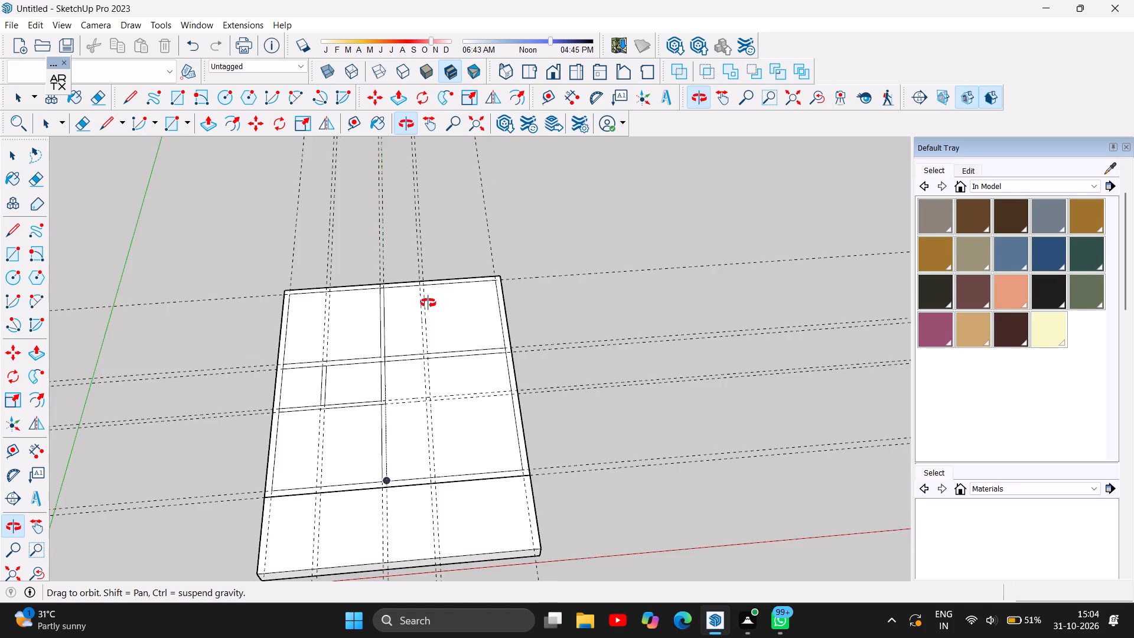
pyautogui.moveTo(428, 303); pyautogui.dragTo(402, 512)
pyautogui.moveTo(553, 500); pyautogui.dragTo(514, 504)
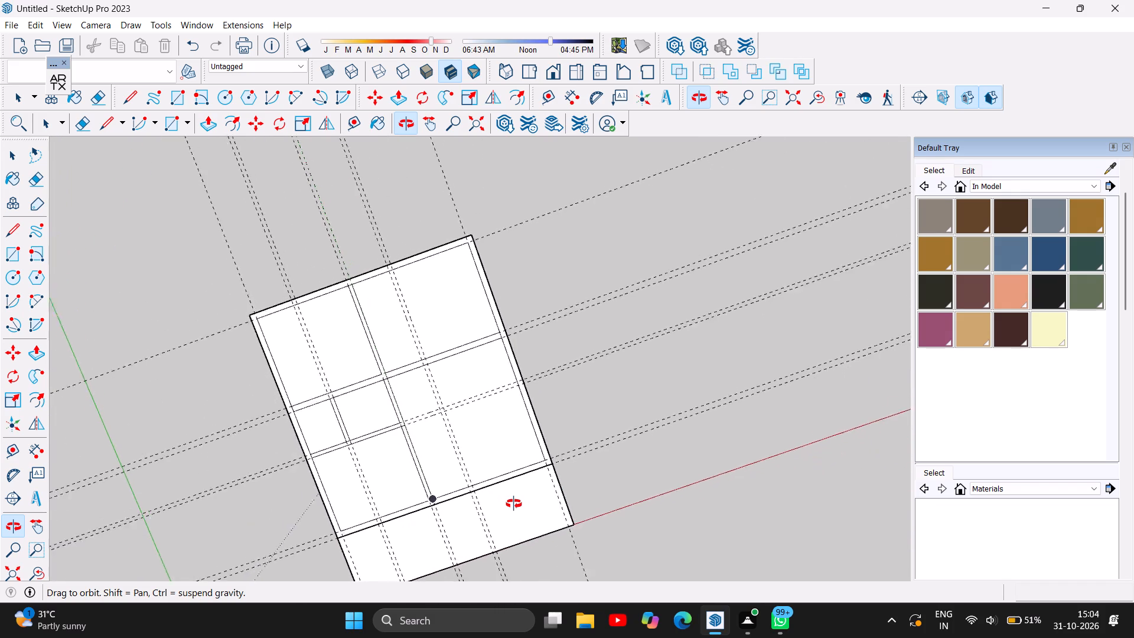
pyautogui.moveTo(514, 504); pyautogui.dragTo(617, 474)
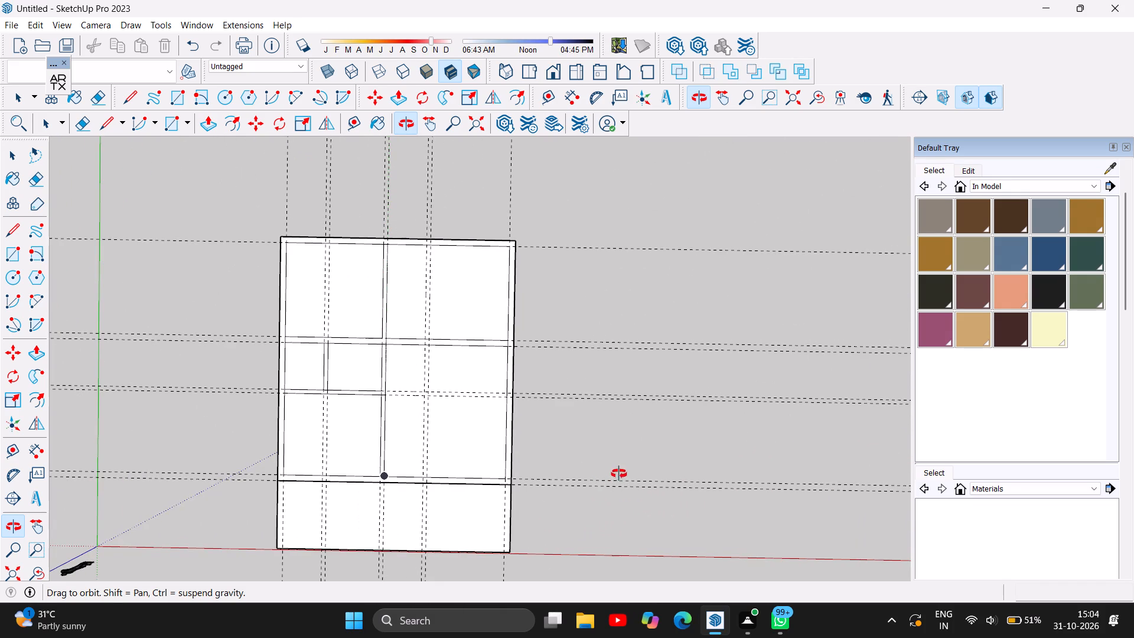
pyautogui.scroll(-3, 697, 368)
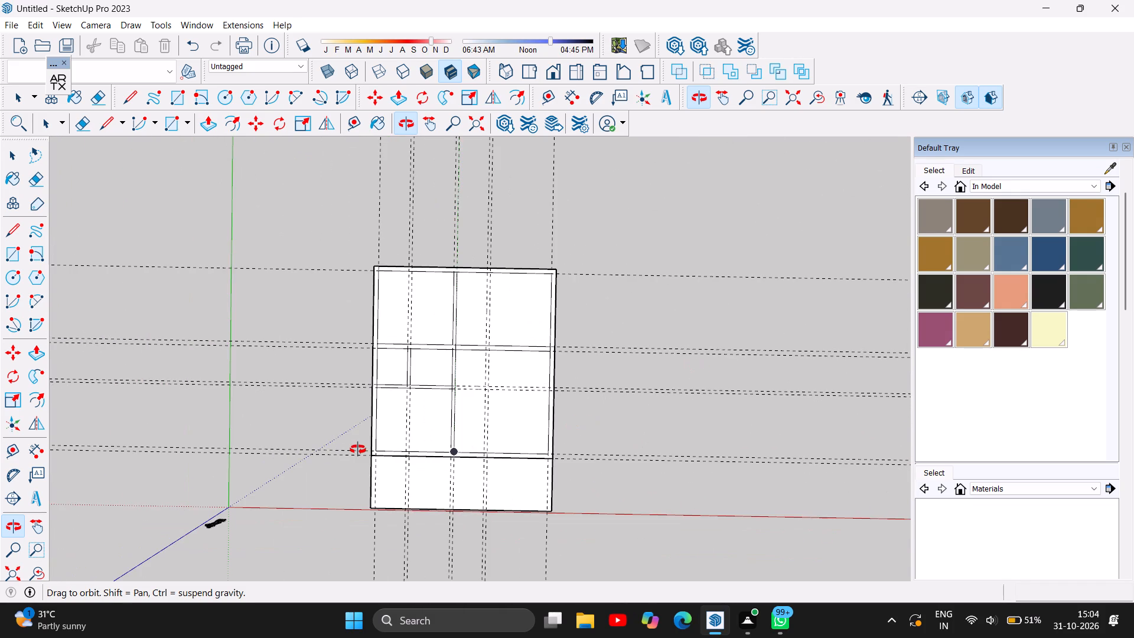
pyautogui.scroll(2, 434, 432)
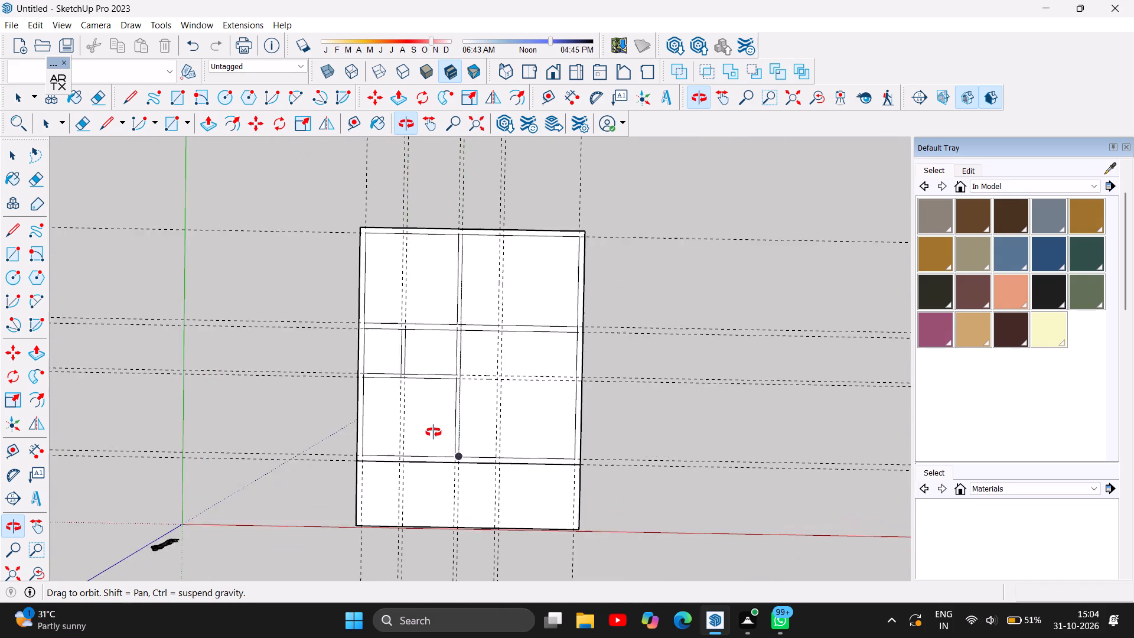
pyautogui.scroll(3, 434, 432)
pyautogui.scroll(2, 506, 166)
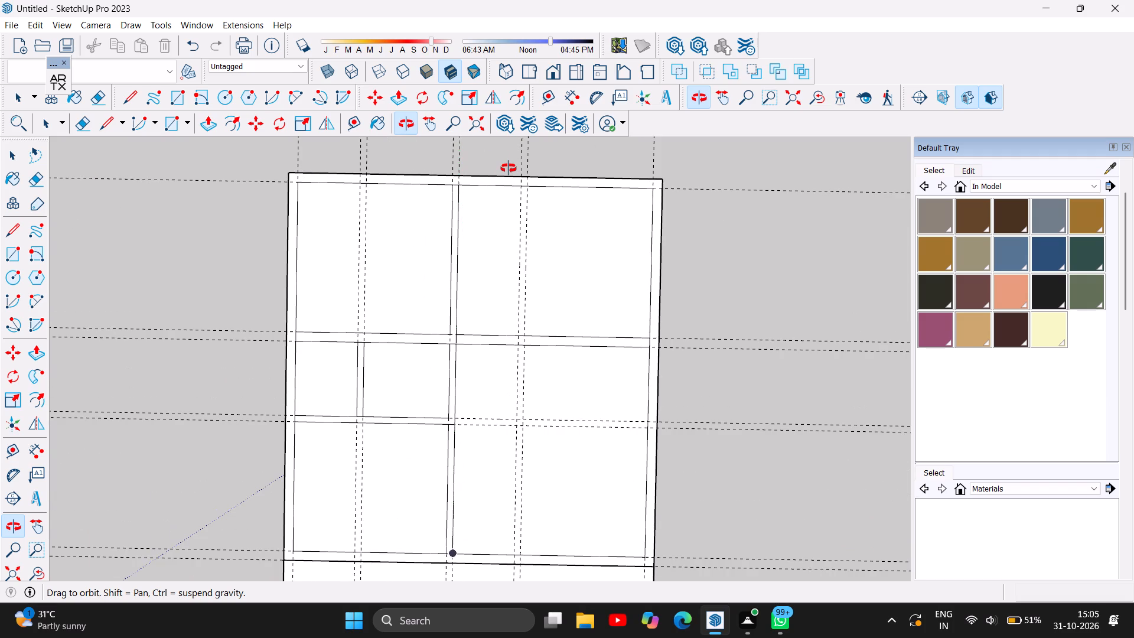
pyautogui.scroll(-2, 513, 194)
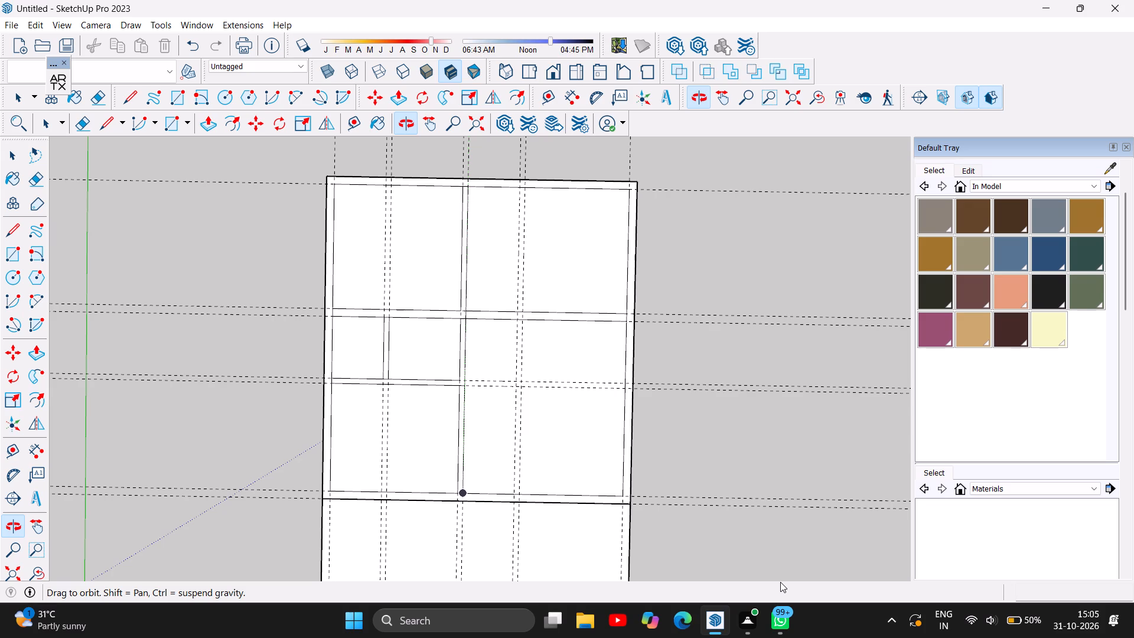
pyautogui.scroll(2, 441, 342)
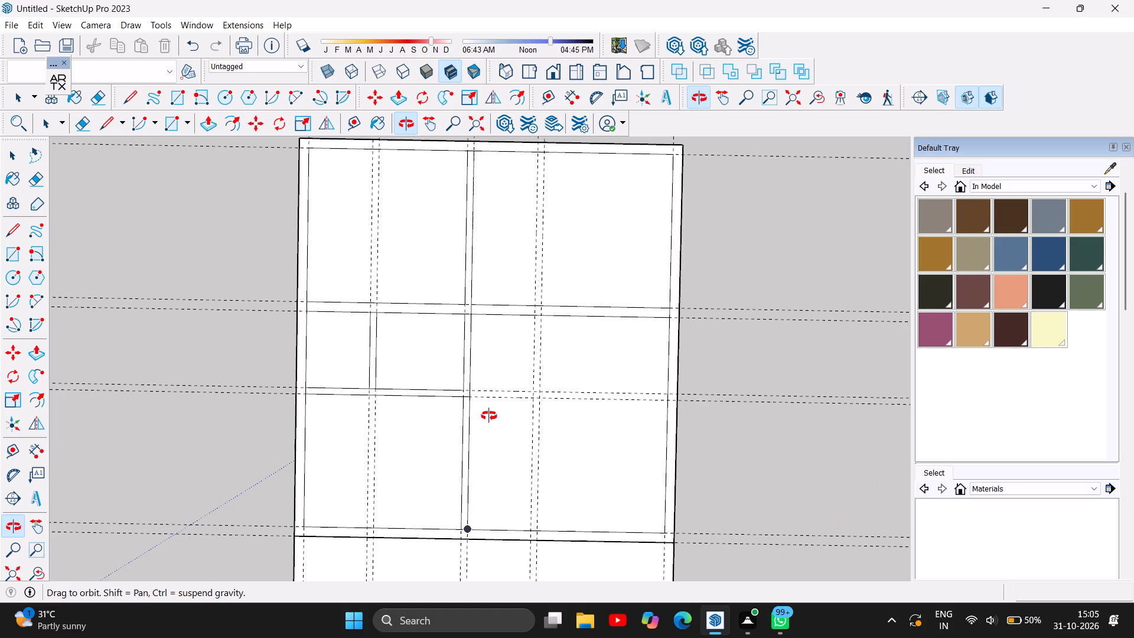
pyautogui.scroll(-2, 489, 416)
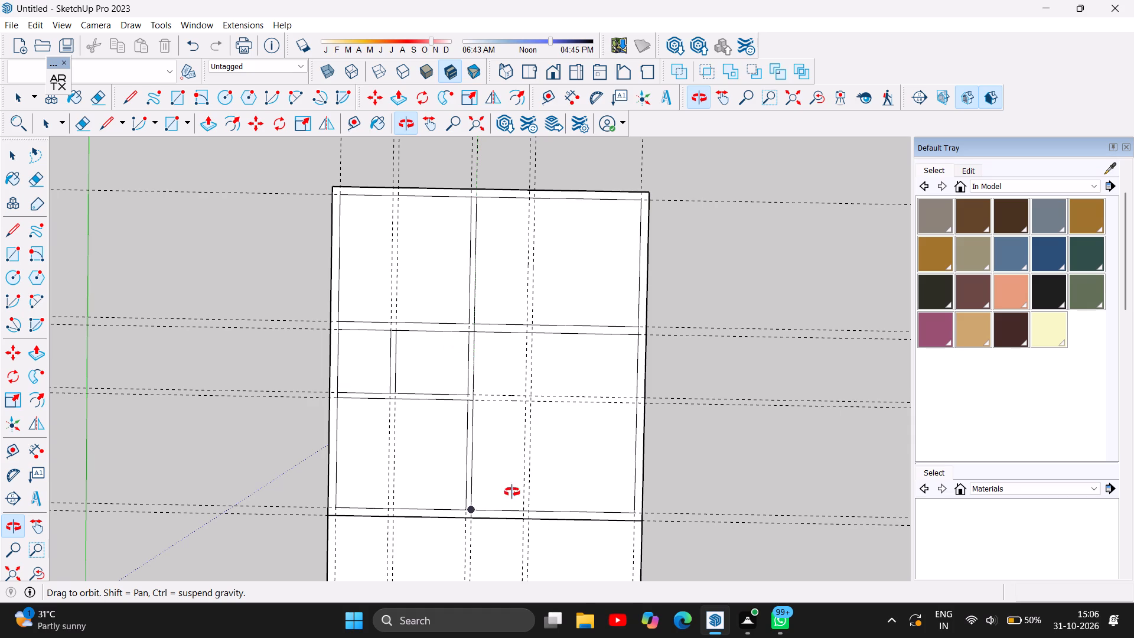
# Measure the clear distance along the inner outline's side farthest from the green axis, from the farther crosswise wall to the side nearest the red axis.
pyautogui.scroll(-2, 330, 354)
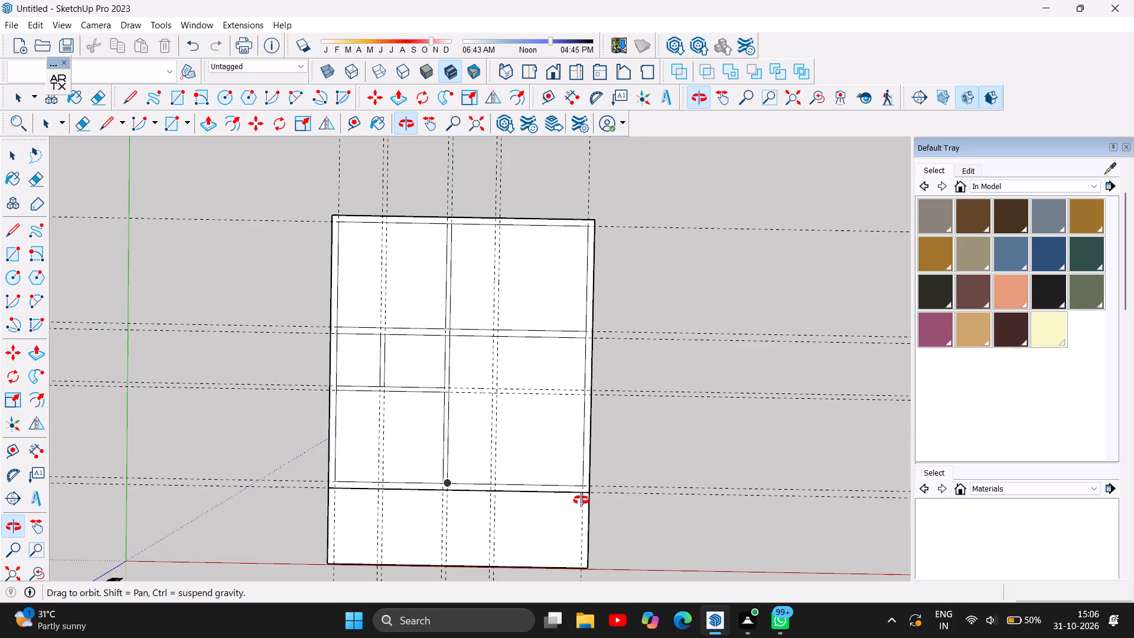
pyautogui.scroll(2, 621, 474)
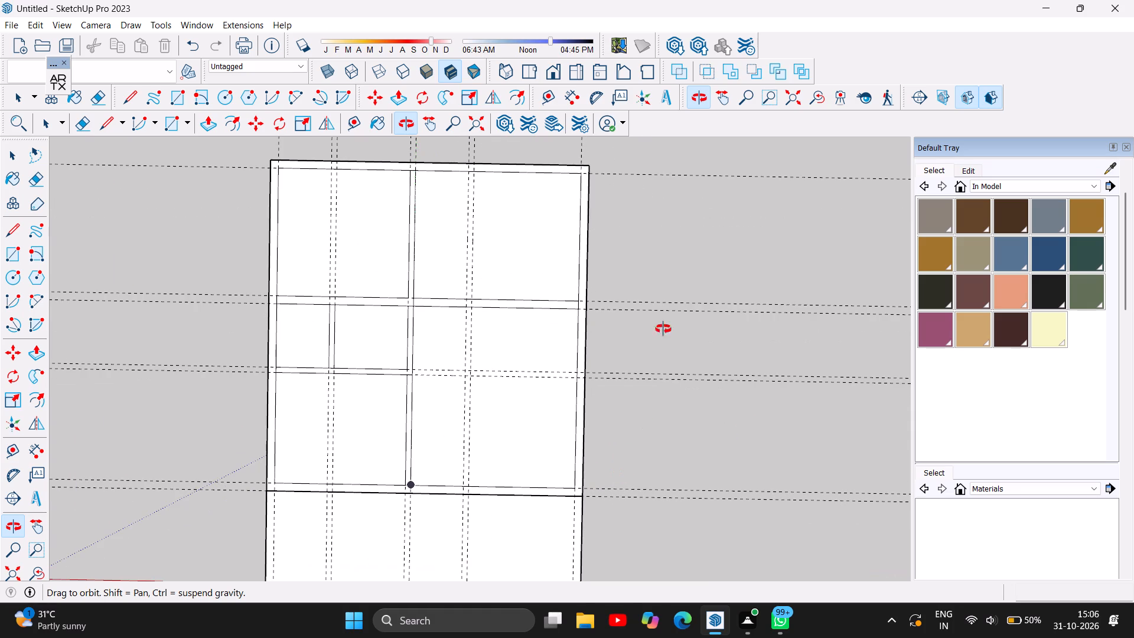
pyautogui.click(32, 452)
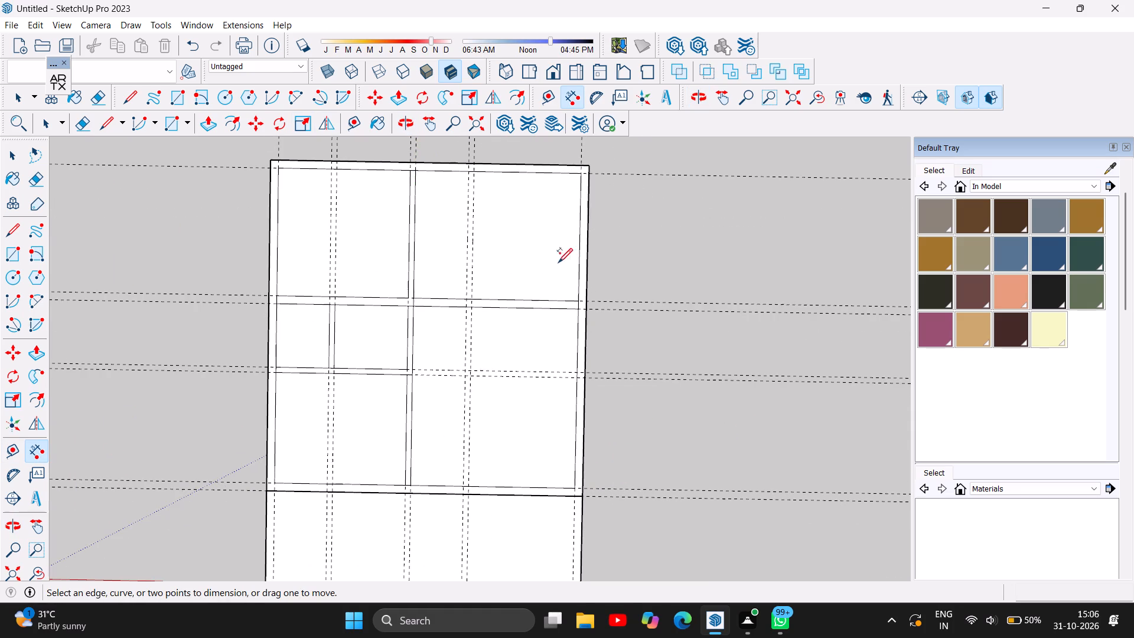
pyautogui.click(577, 312)
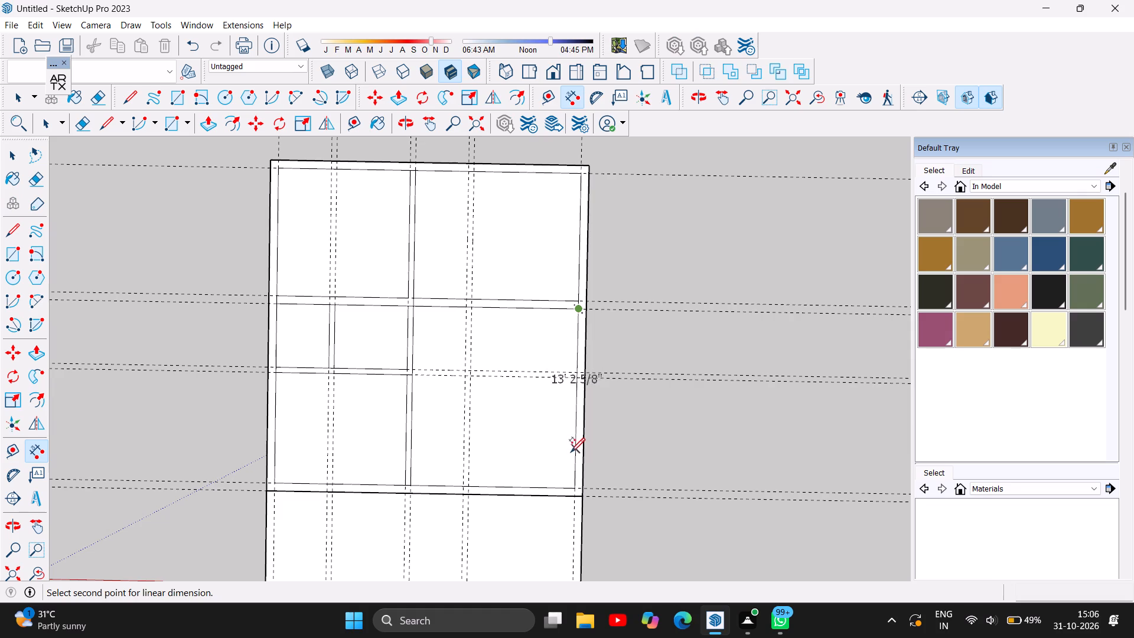
pyautogui.click(579, 486)
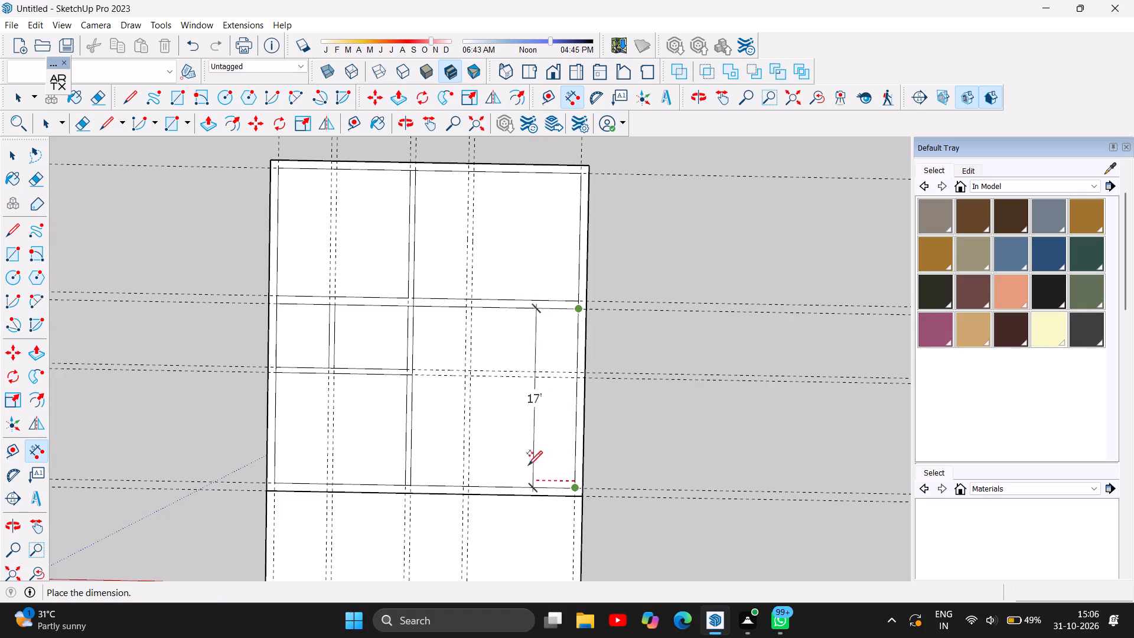
pyautogui.scroll(4, 519, 461)
pyautogui.scroll(-2, 519, 461)
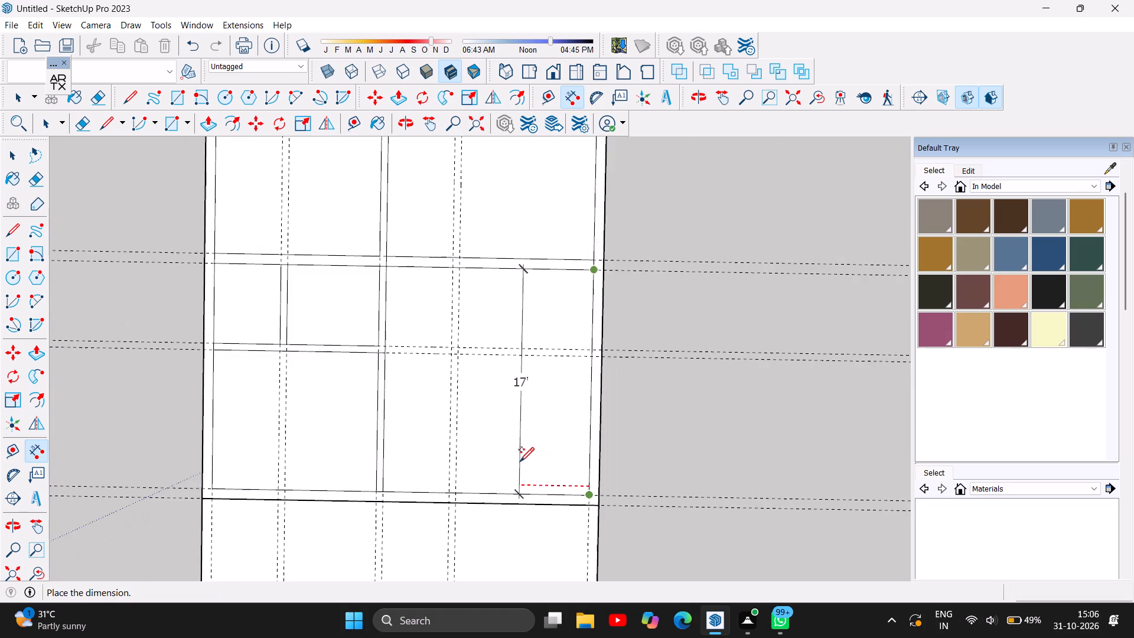
pyautogui.scroll(-4, 520, 461)
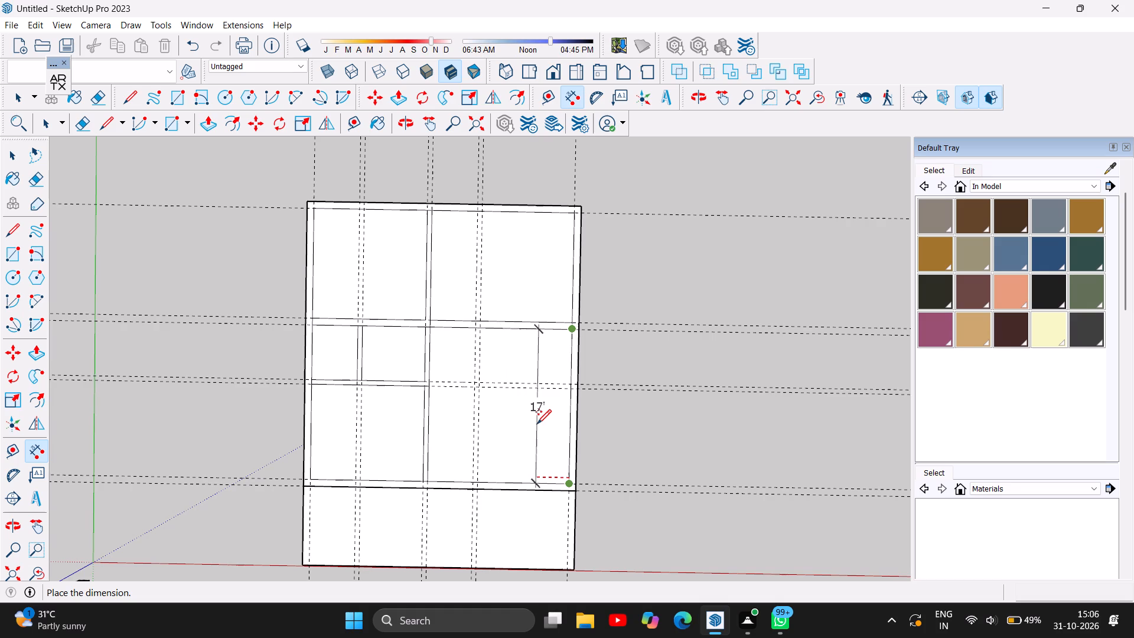
pyautogui.press('Escape')
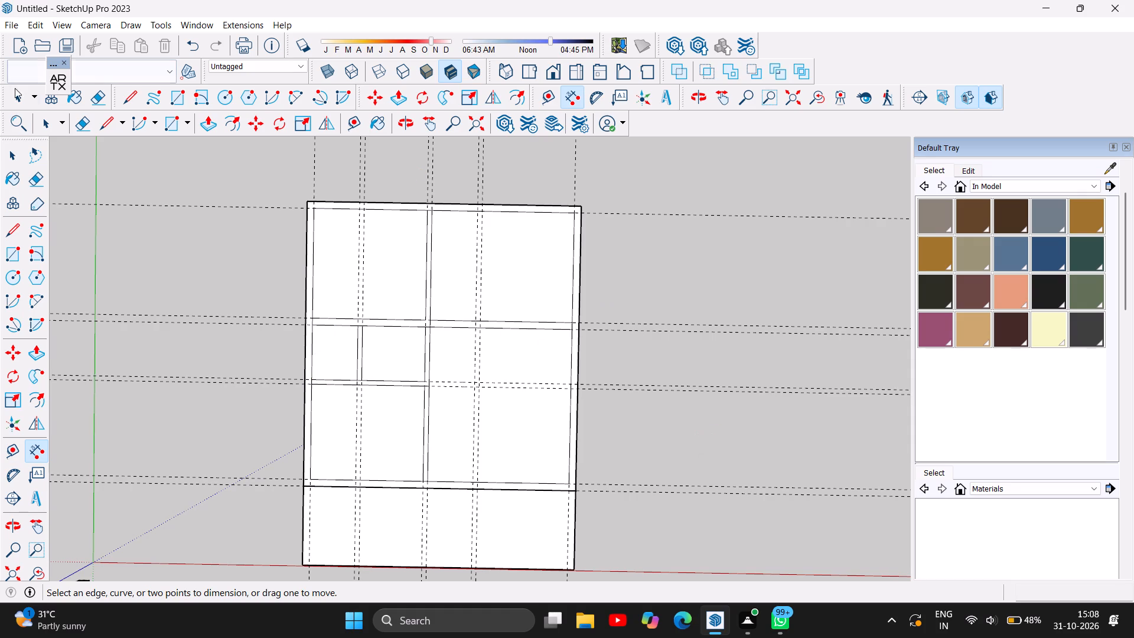
pyautogui.click(5, 160)
pyautogui.click(203, 177)
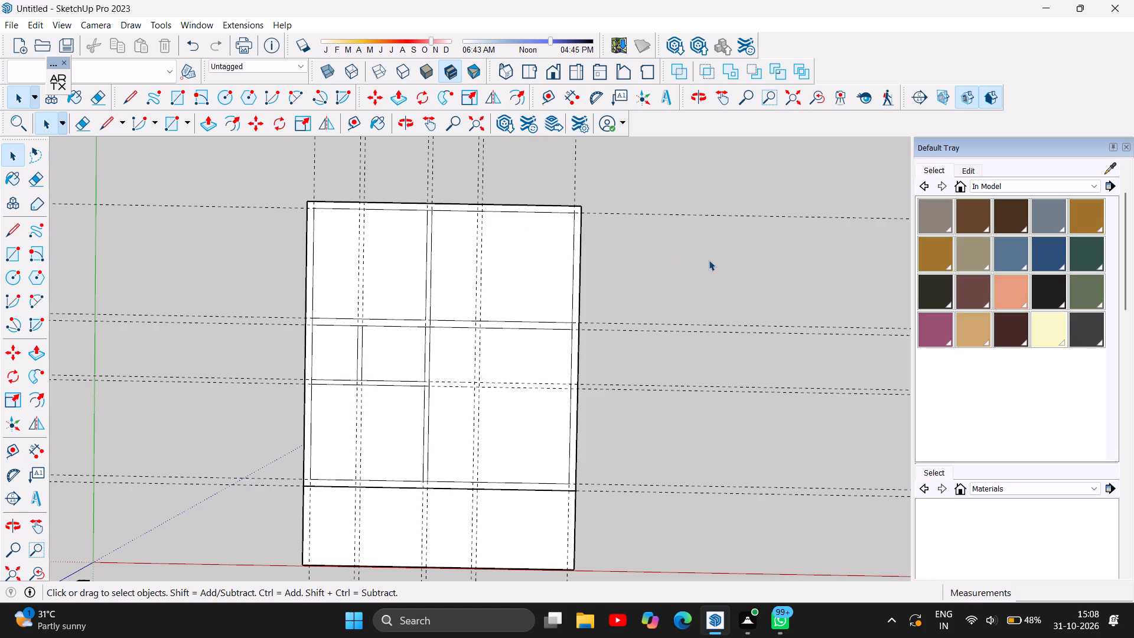
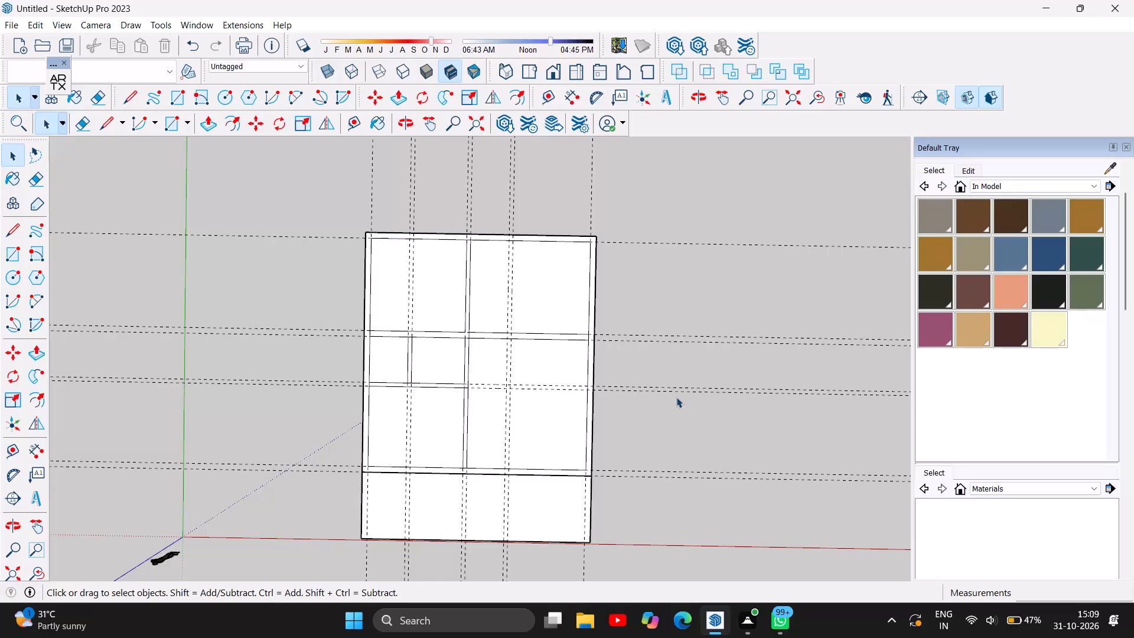
# Examine the full floor plan of walls and guides from above at closer and wider views.
pyautogui.scroll(-1, 676, 397)
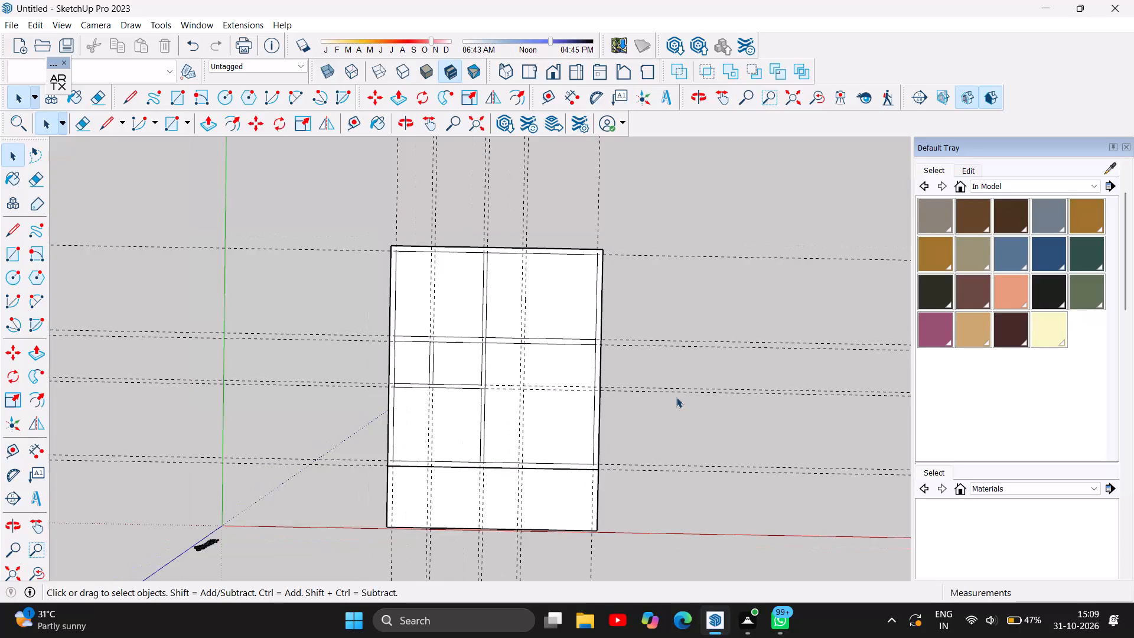
pyautogui.scroll(-1, 676, 397)
pyautogui.scroll(2, 820, 511)
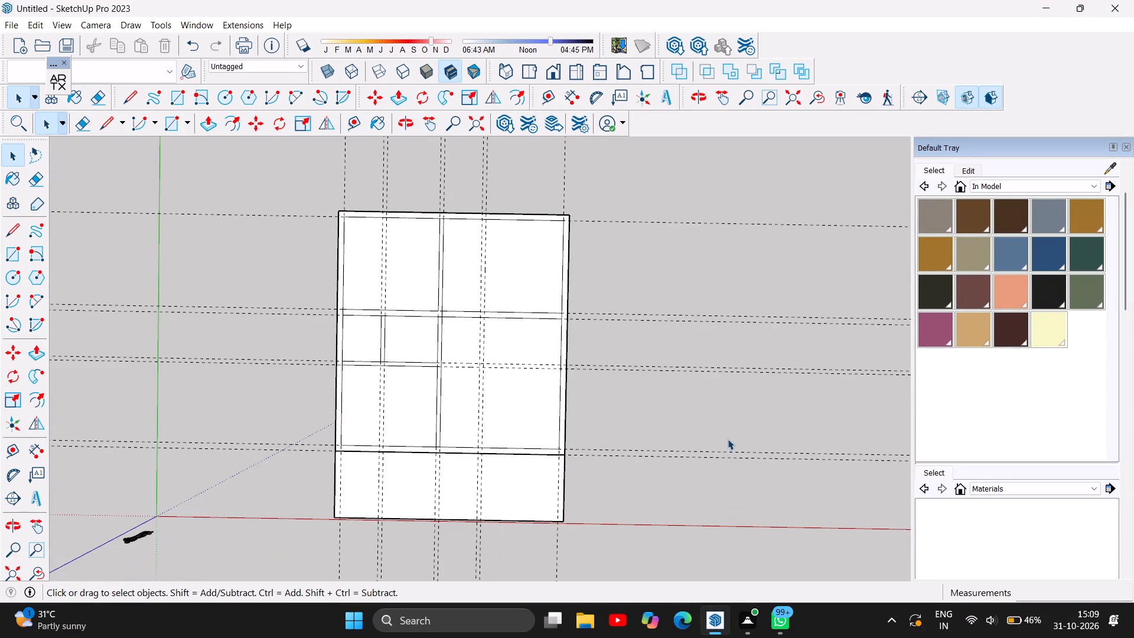
pyautogui.scroll(3, 728, 438)
pyautogui.scroll(-3, 706, 440)
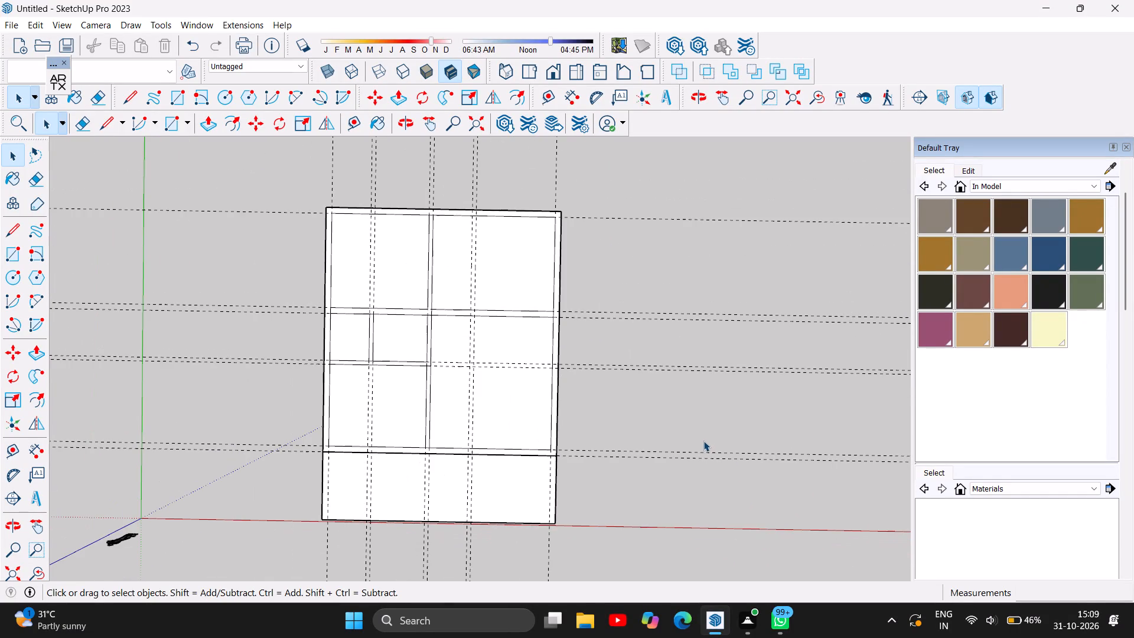
pyautogui.scroll(-2, 585, 472)
pyautogui.scroll(1, 719, 421)
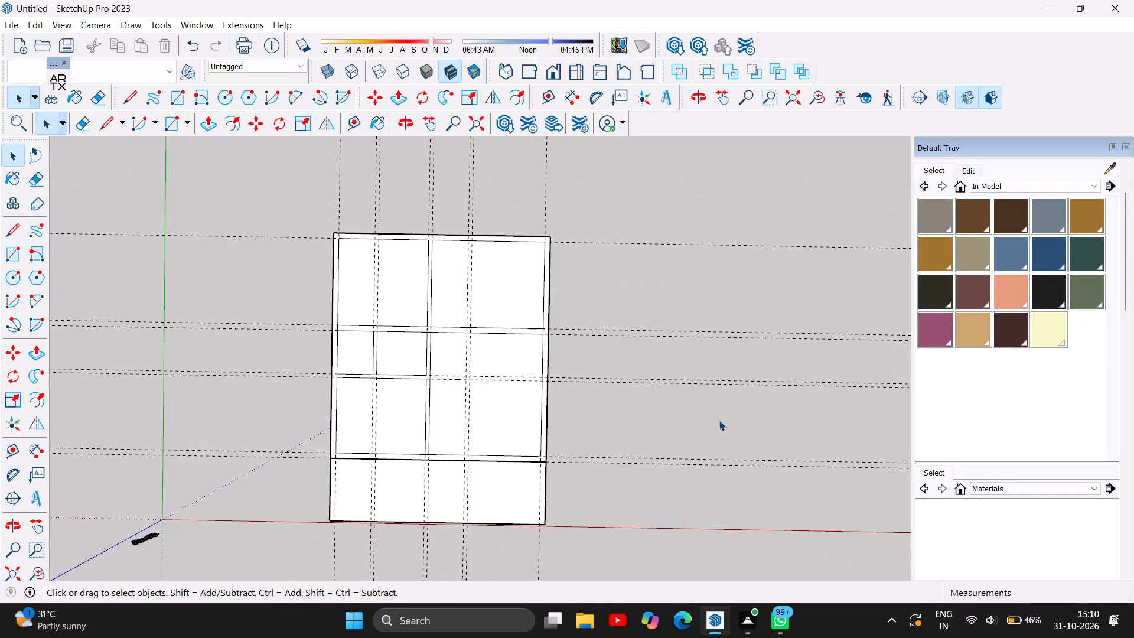
pyautogui.scroll(3, 719, 420)
pyautogui.scroll(1, 680, 357)
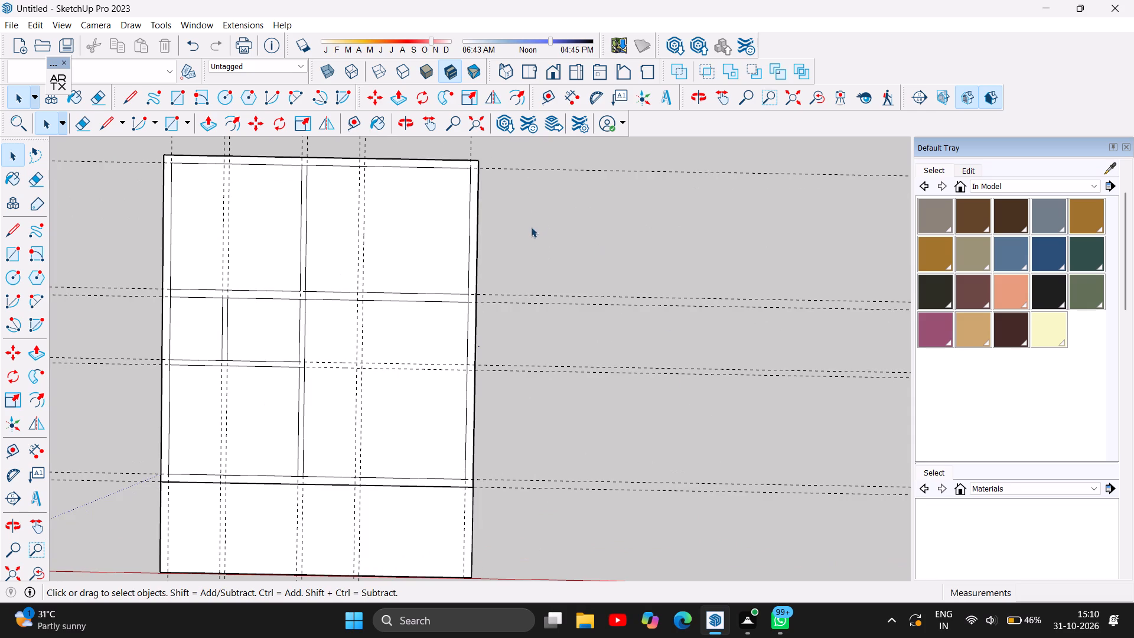
pyautogui.scroll(-3, 497, 247)
pyautogui.scroll(-2, 549, 261)
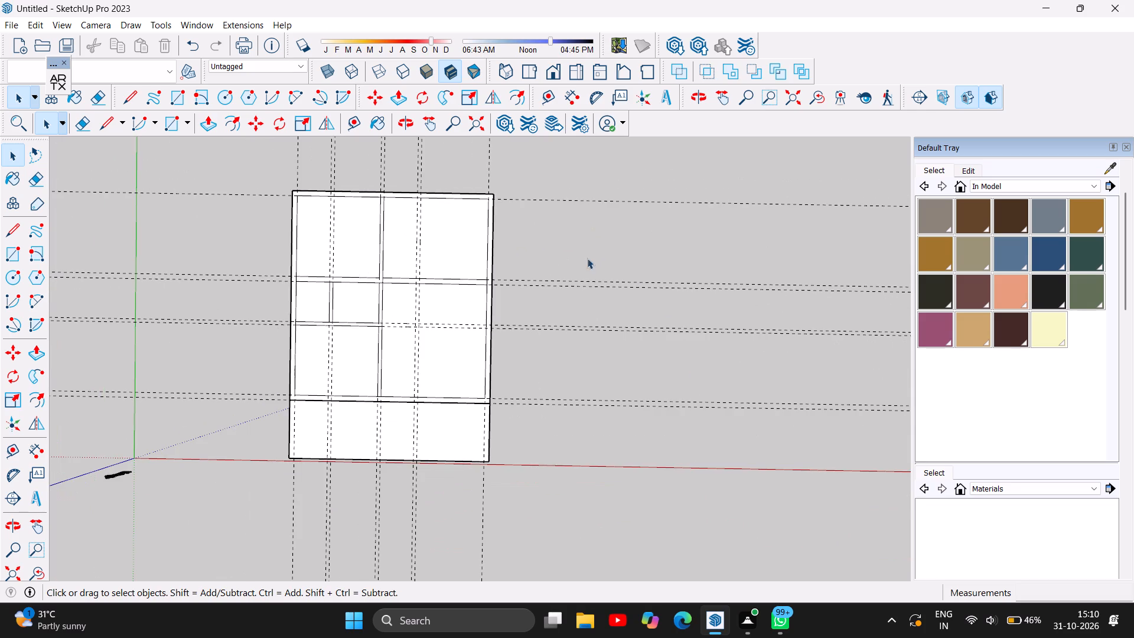
pyautogui.scroll(3, 707, 256)
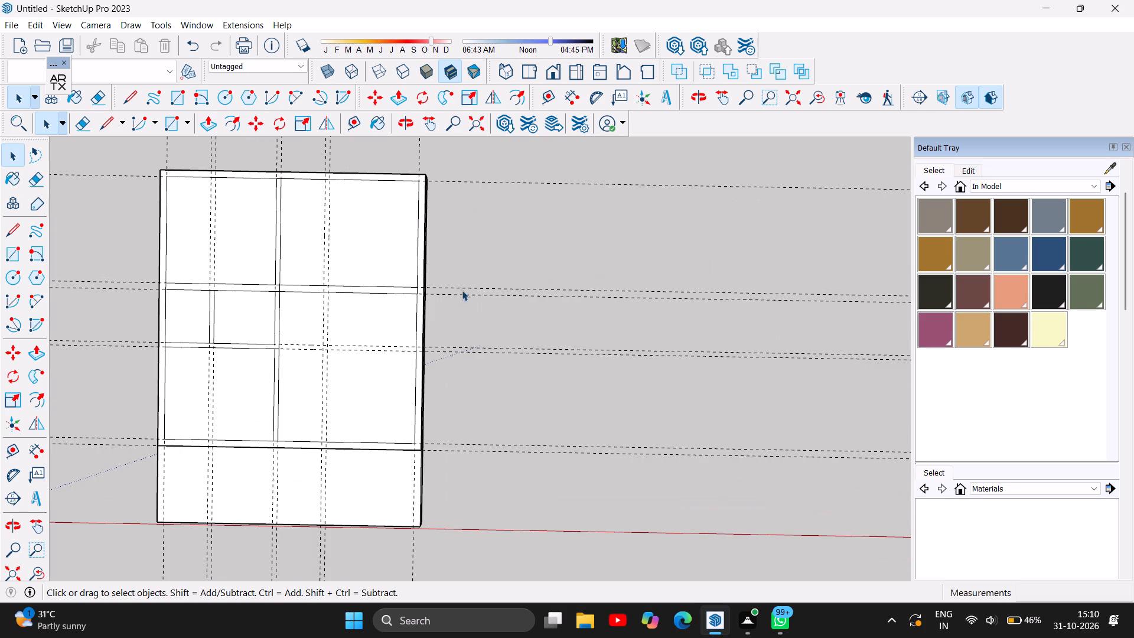
pyautogui.scroll(-3, 439, 344)
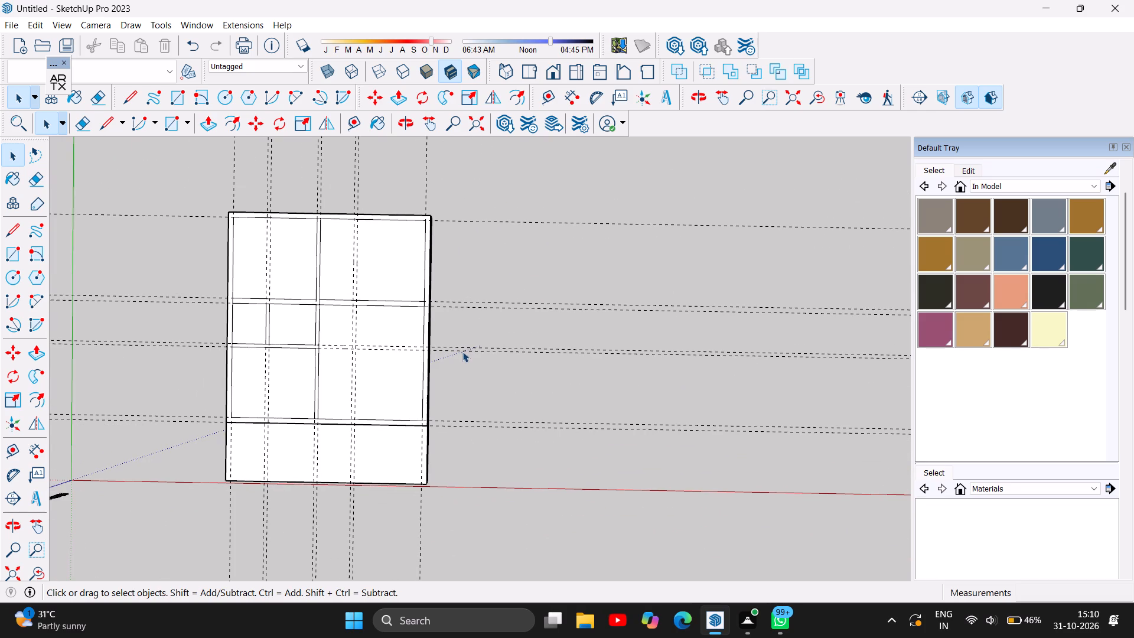
# Examine the plinth slab and its wall layout from low oblique angles and from higher up.
pyautogui.click(401, 121)
pyautogui.moveTo(568, 502); pyautogui.dragTo(518, 448)
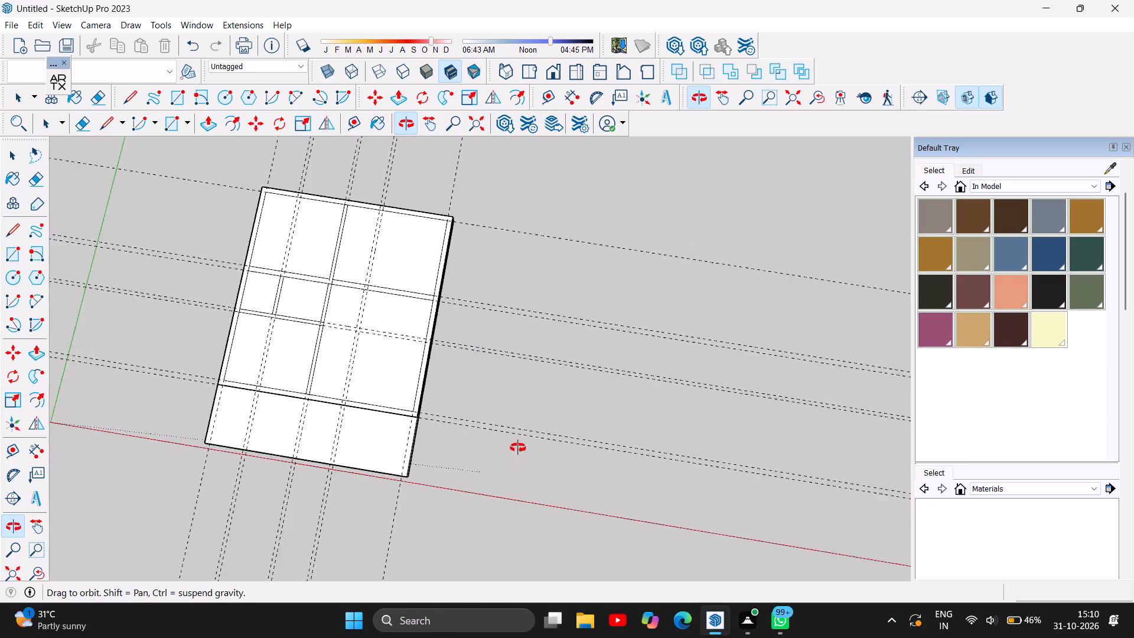
pyautogui.moveTo(518, 448); pyautogui.dragTo(627, 275)
pyautogui.moveTo(566, 436); pyautogui.dragTo(562, 364)
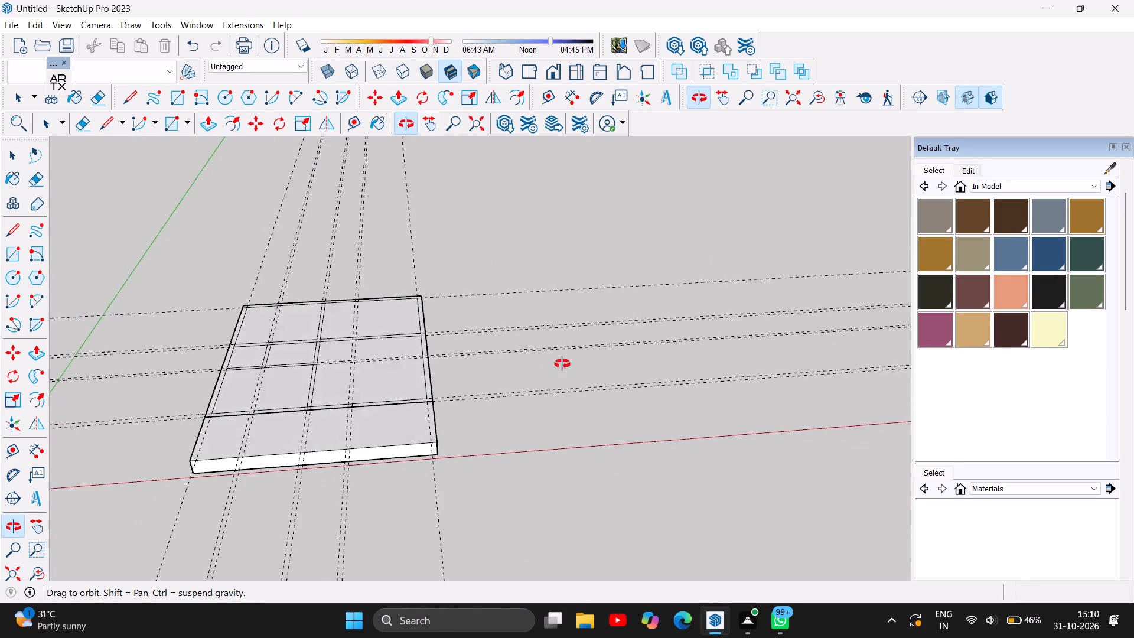
pyautogui.moveTo(562, 364); pyautogui.dragTo(533, 458)
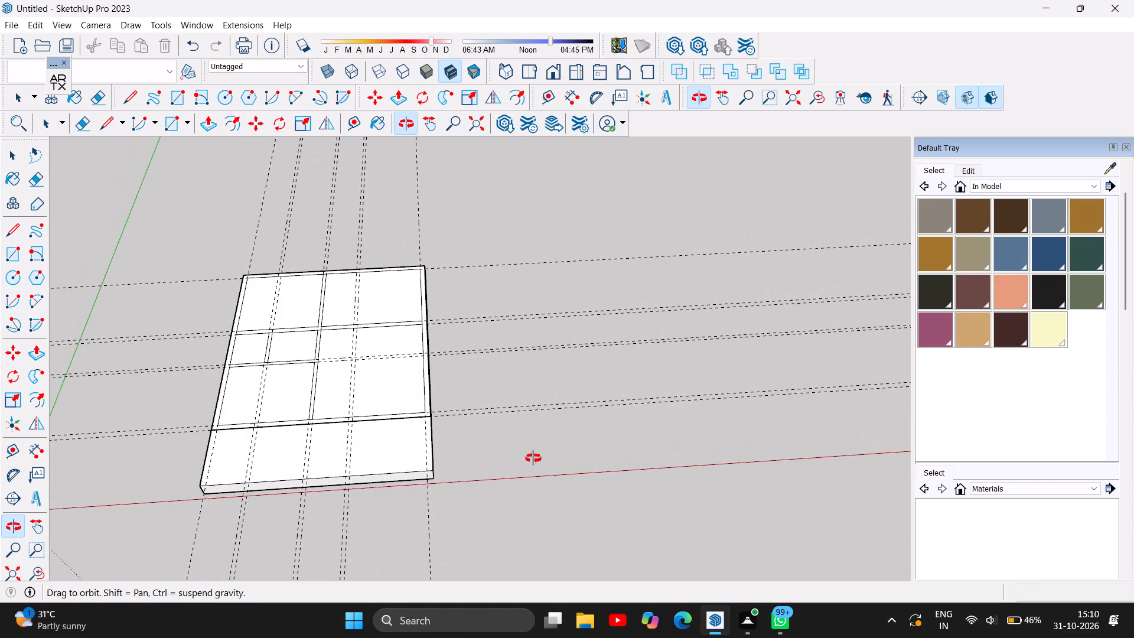
pyautogui.moveTo(533, 458); pyautogui.dragTo(532, 461)
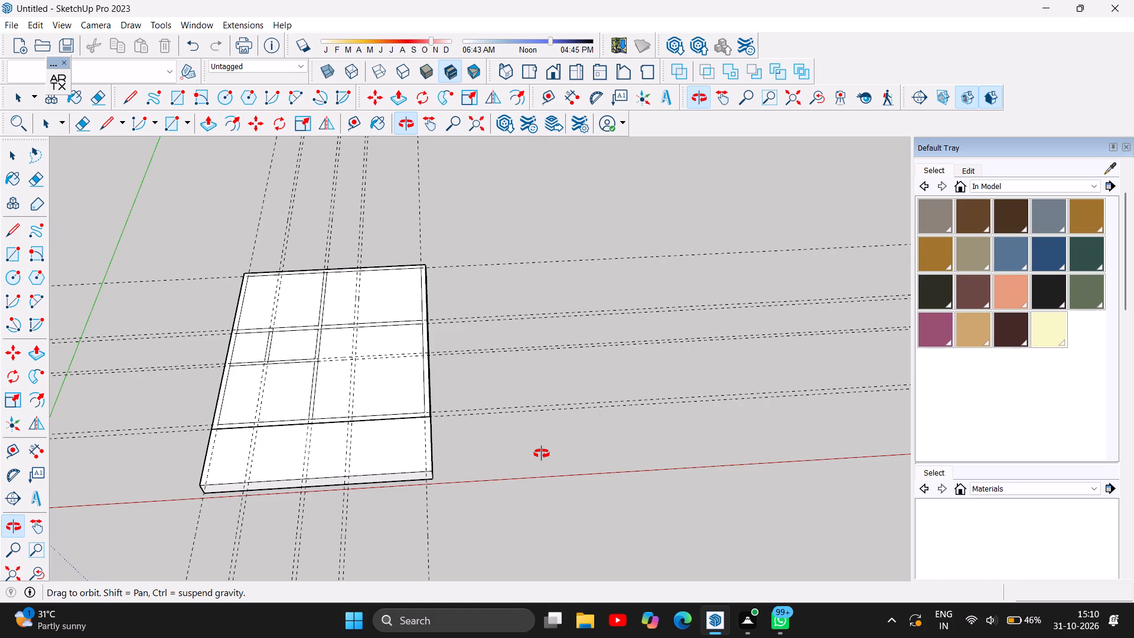
pyautogui.moveTo(490, 453); pyautogui.dragTo(482, 507)
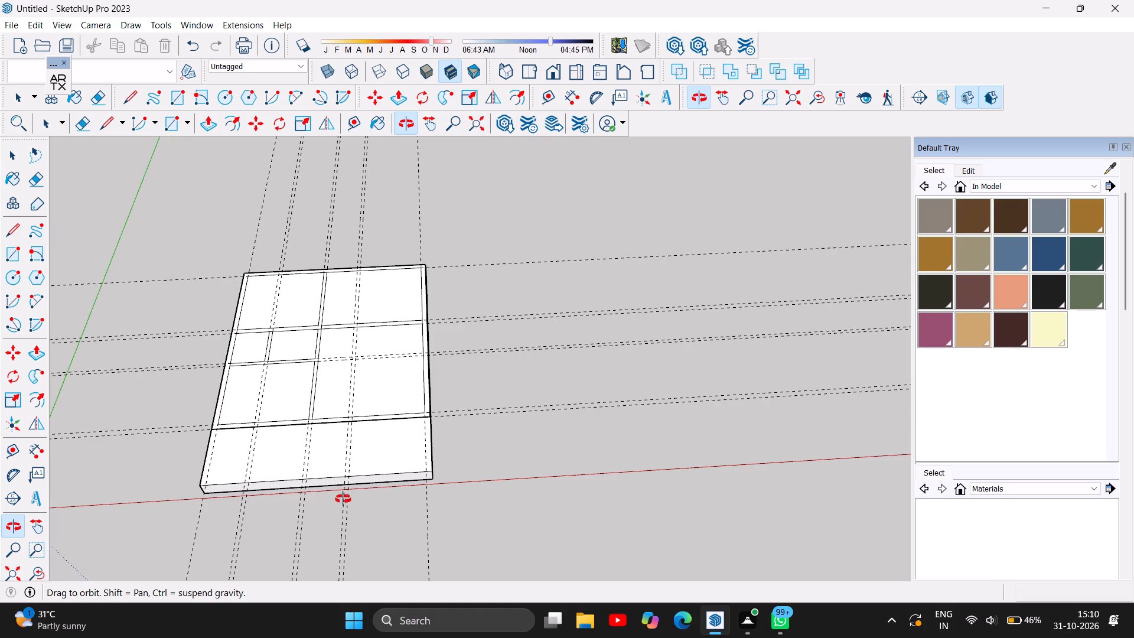
pyautogui.moveTo(346, 487); pyautogui.dragTo(416, 428)
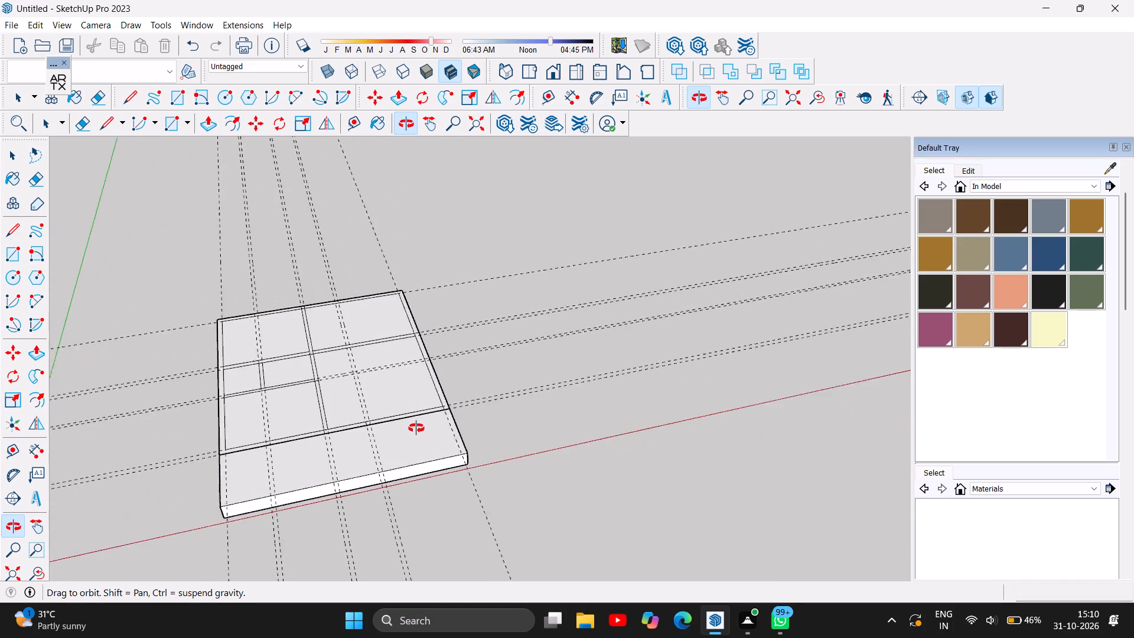
pyautogui.moveTo(416, 428); pyautogui.dragTo(433, 382)
pyautogui.moveTo(356, 404); pyautogui.dragTo(181, 522)
pyautogui.moveTo(540, 418); pyautogui.dragTo(515, 537)
pyautogui.scroll(-1, 447, 407)
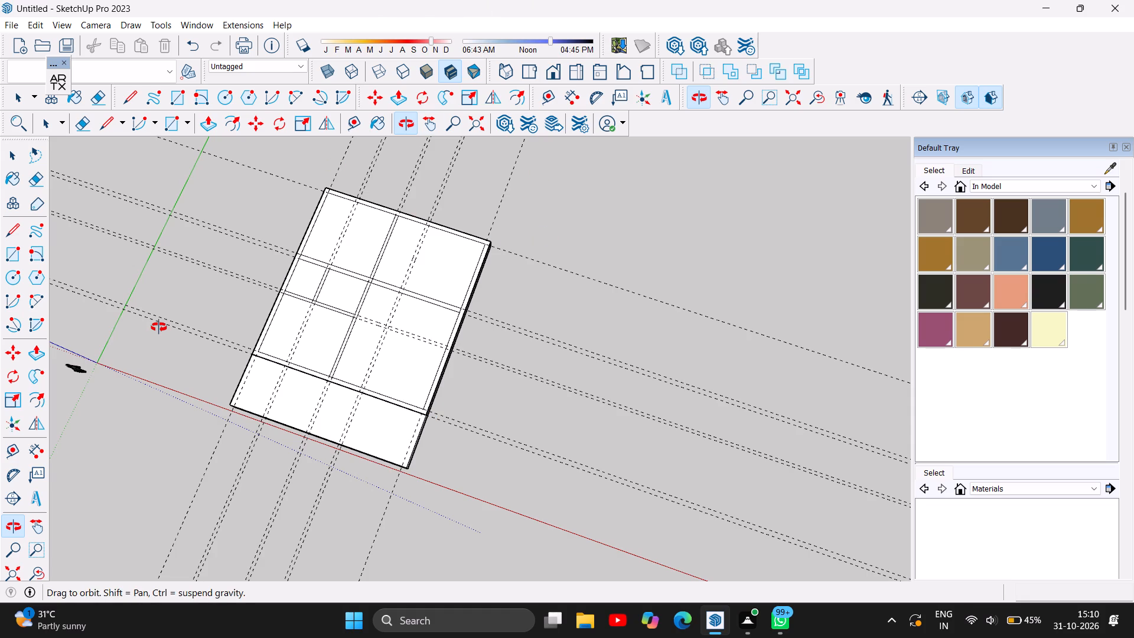
pyautogui.scroll(-3, 160, 327)
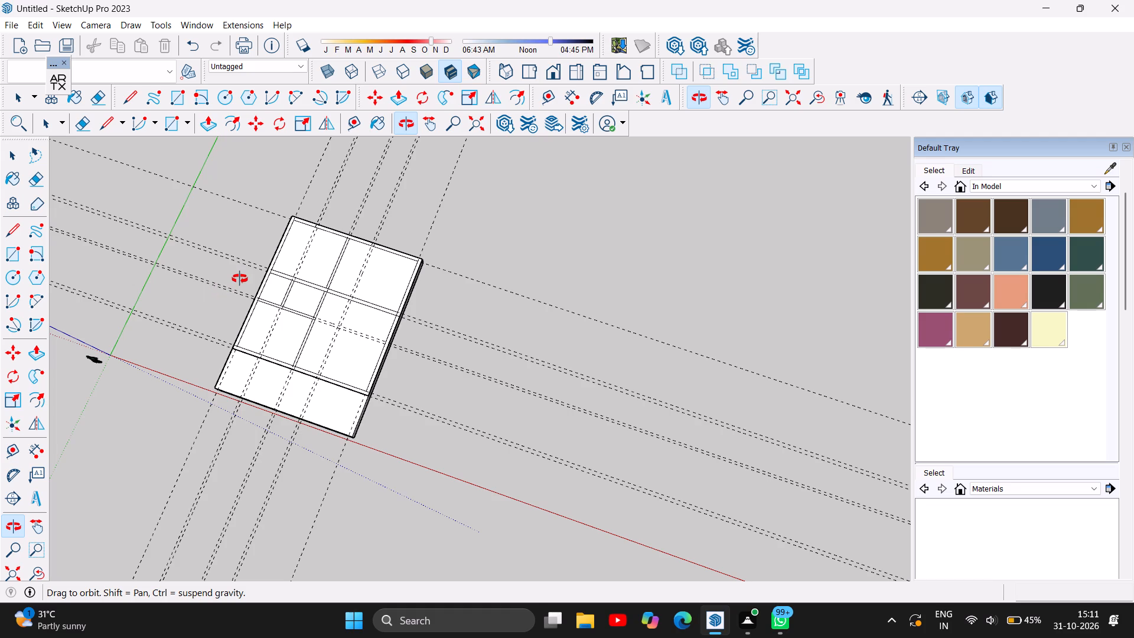
pyautogui.scroll(-1, 240, 279)
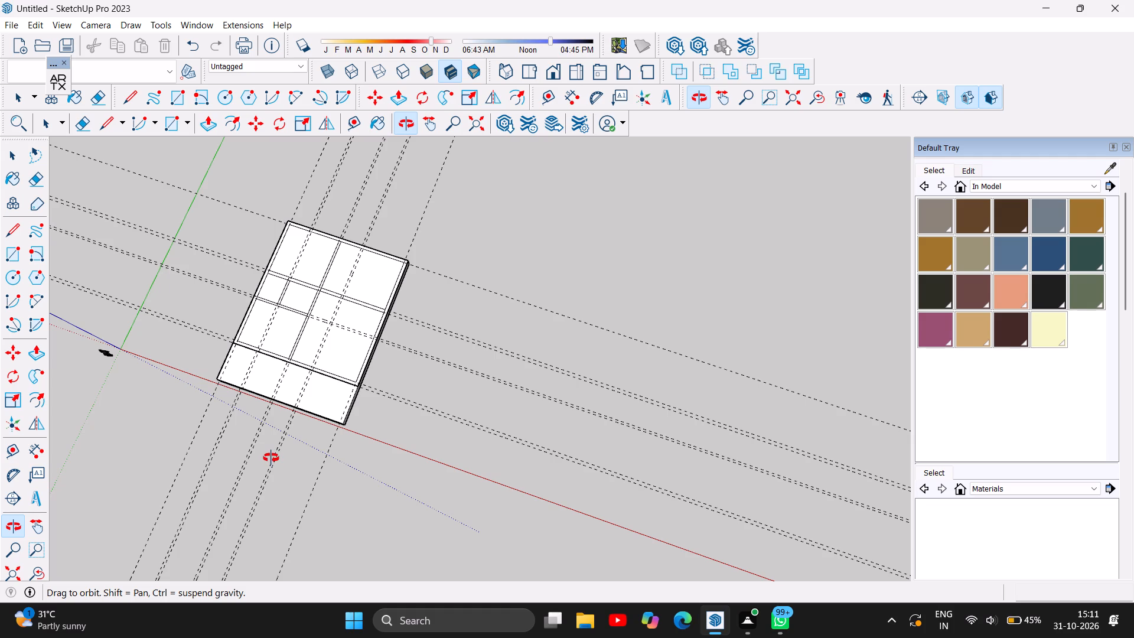
pyautogui.scroll(-4, 271, 458)
pyautogui.scroll(1, 262, 388)
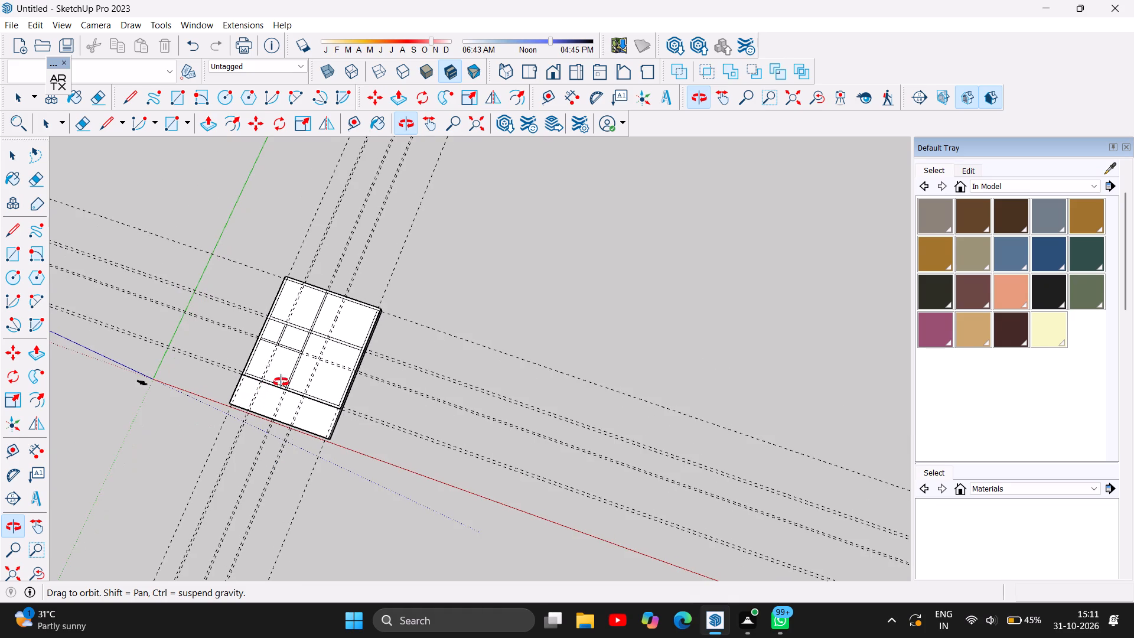
pyautogui.scroll(1, 317, 384)
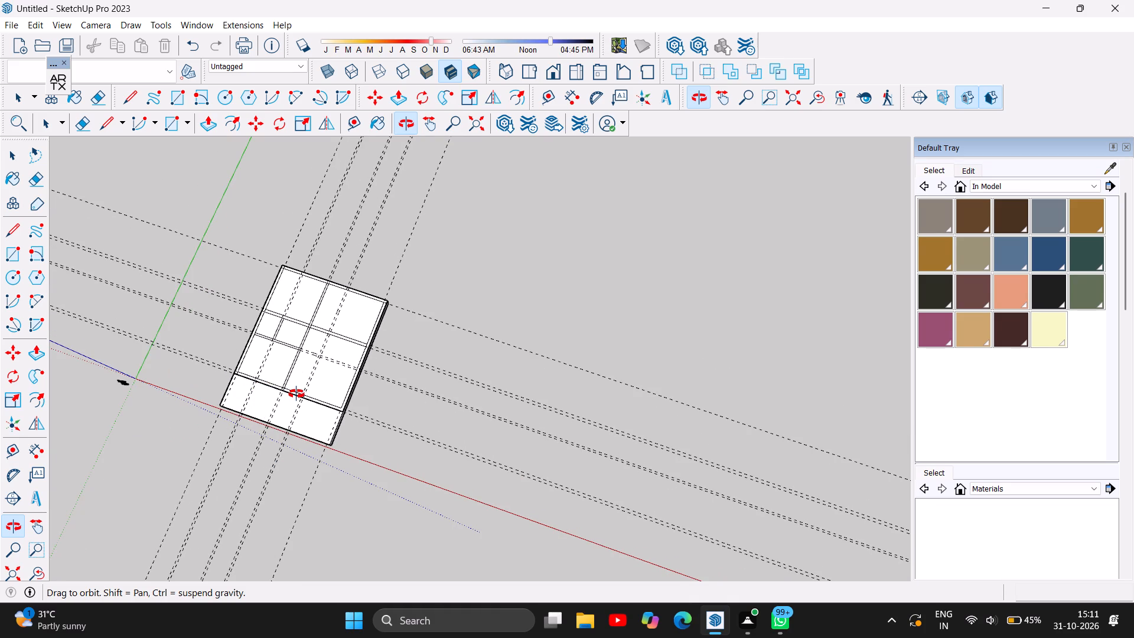
pyautogui.moveTo(416, 474); pyautogui.dragTo(445, 340)
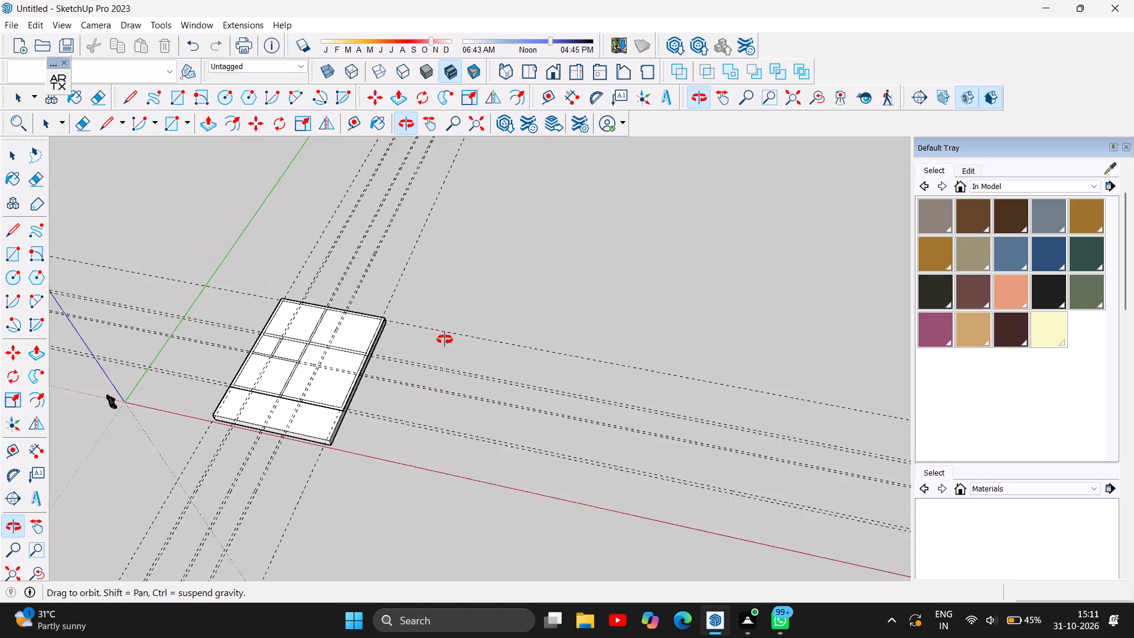
pyautogui.moveTo(445, 340); pyautogui.dragTo(446, 334)
pyautogui.click(448, 323)
pyautogui.click(449, 318)
# Inspect the wall lines more closely, ending above the rooms at the slab's end farthest from the red axis.
pyautogui.scroll(2, 233, 440)
pyautogui.moveTo(255, 473); pyautogui.dragTo(314, 422)
pyautogui.scroll(5, 328, 381)
pyautogui.moveTo(348, 464); pyautogui.dragTo(342, 464)
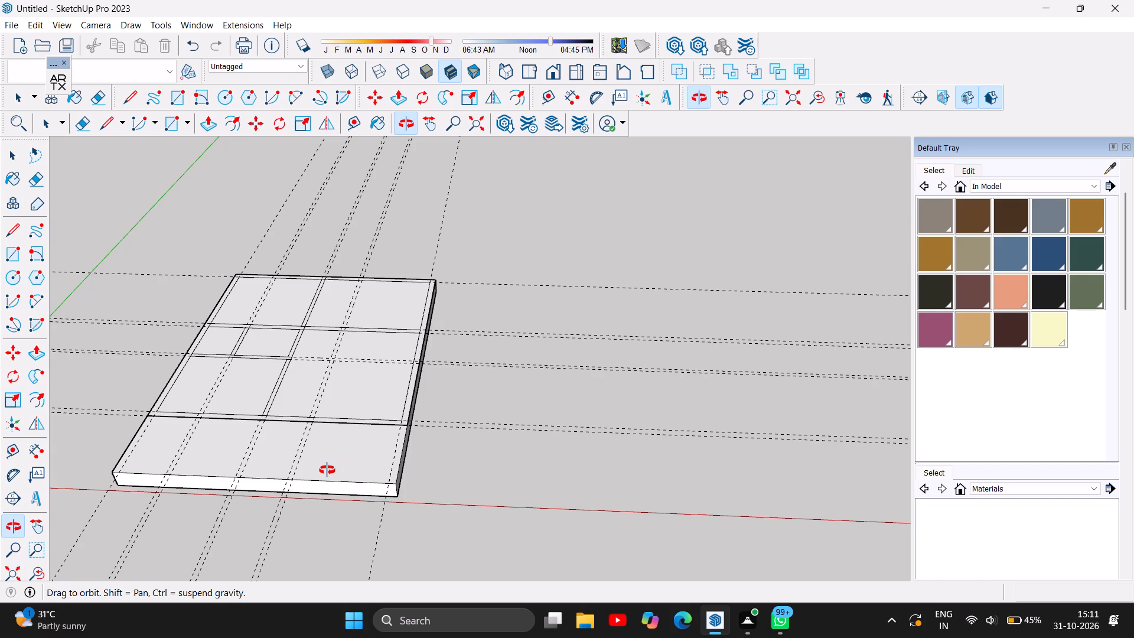
pyautogui.moveTo(341, 301); pyautogui.dragTo(371, 449)
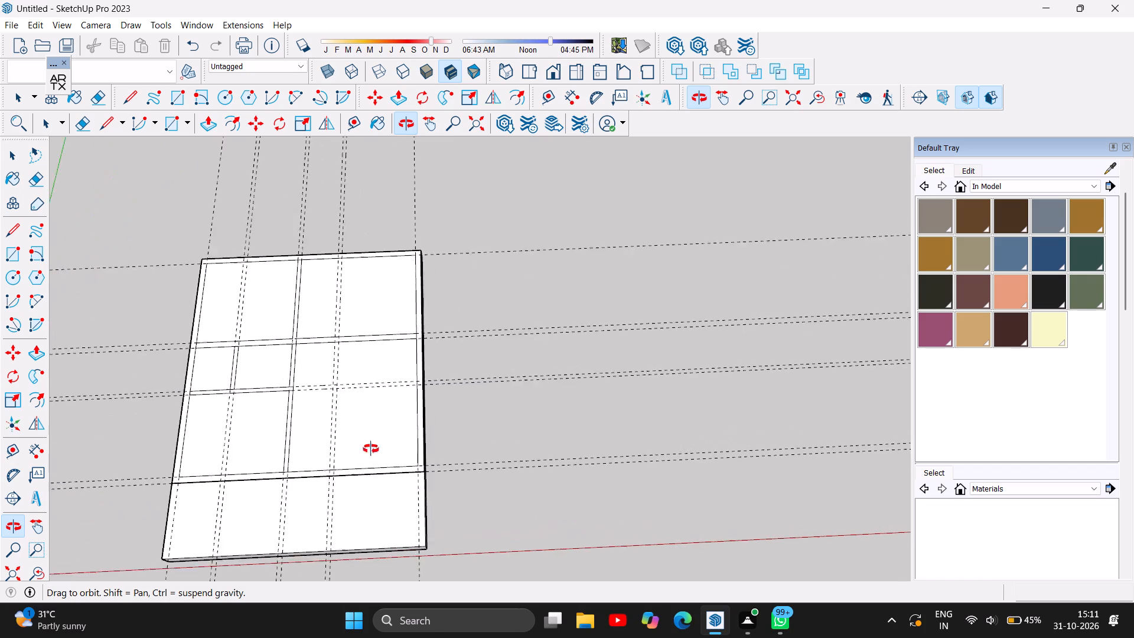
pyautogui.moveTo(371, 449); pyautogui.dragTo(373, 515)
pyautogui.scroll(2, 284, 245)
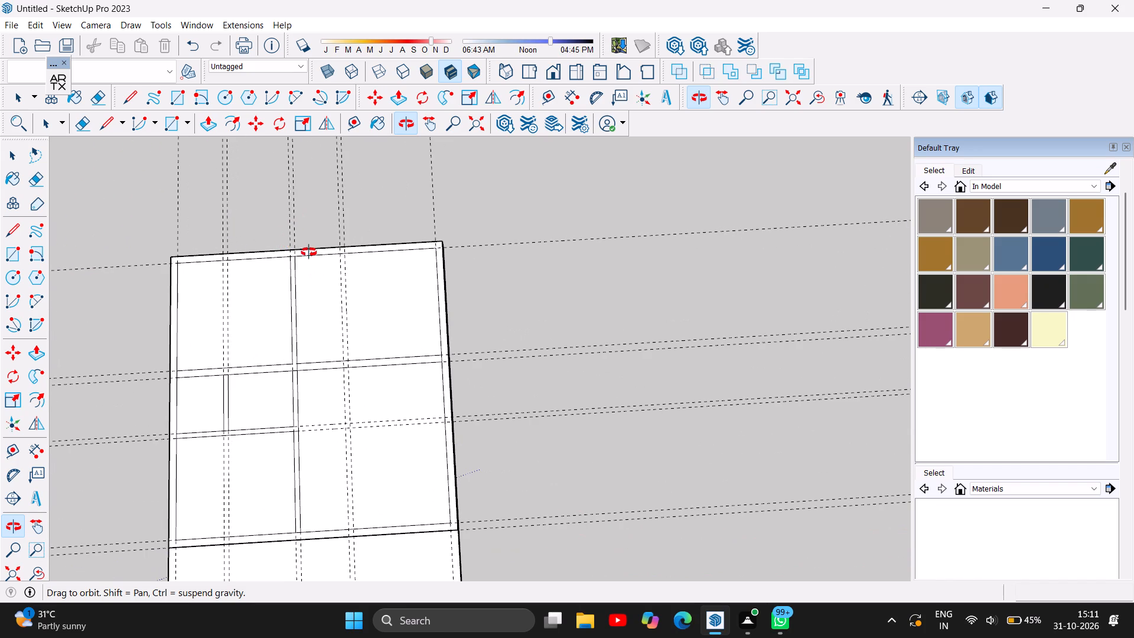
pyautogui.scroll(4, 314, 241)
pyautogui.moveTo(265, 284); pyautogui.dragTo(291, 296)
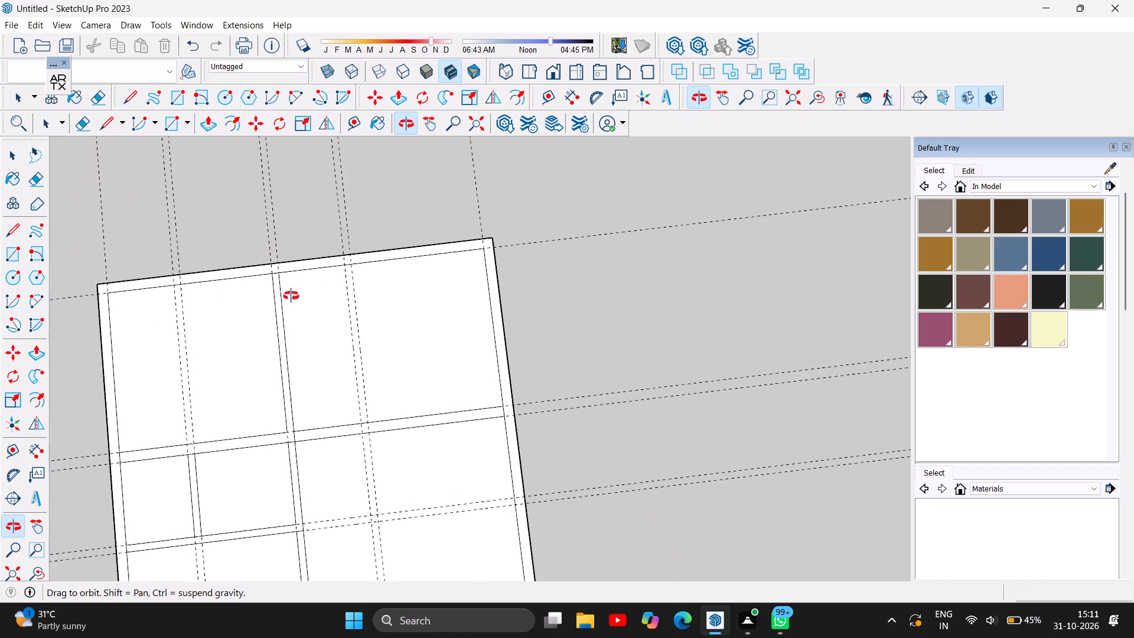
pyautogui.moveTo(291, 296); pyautogui.dragTo(306, 288)
pyautogui.moveTo(319, 432); pyautogui.dragTo(270, 427)
pyautogui.scroll(2, 158, 379)
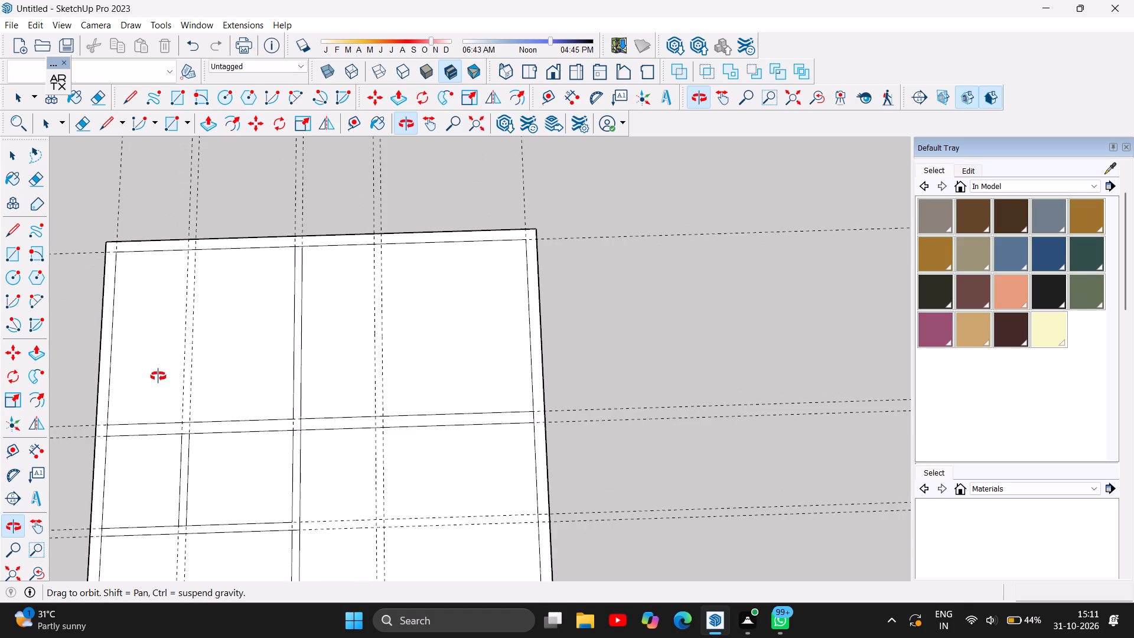
pyautogui.scroll(1, 158, 376)
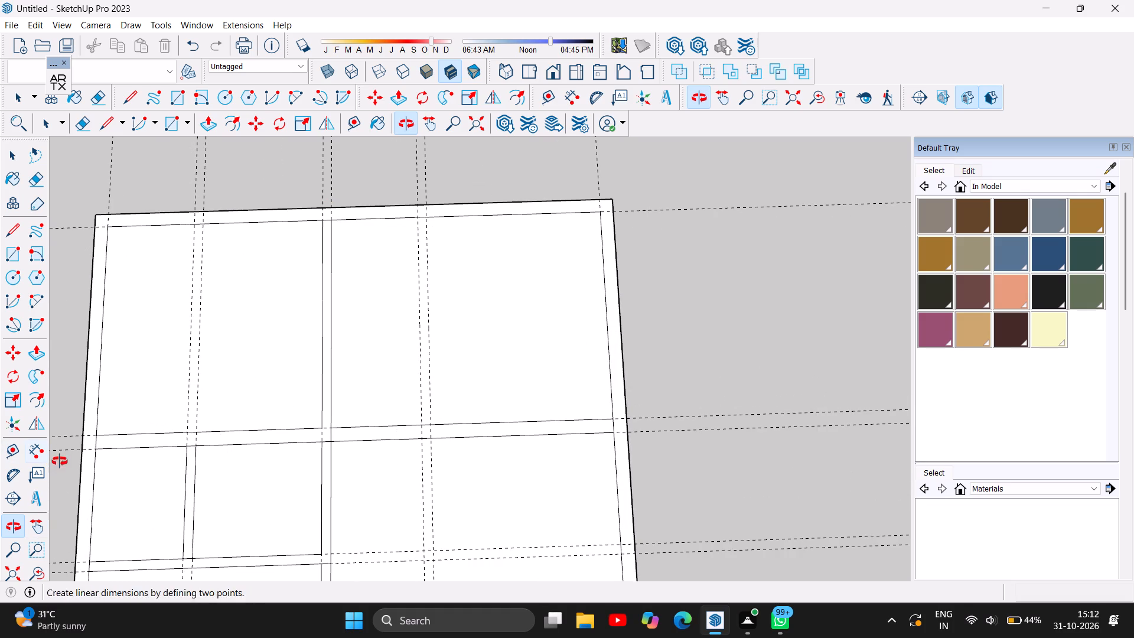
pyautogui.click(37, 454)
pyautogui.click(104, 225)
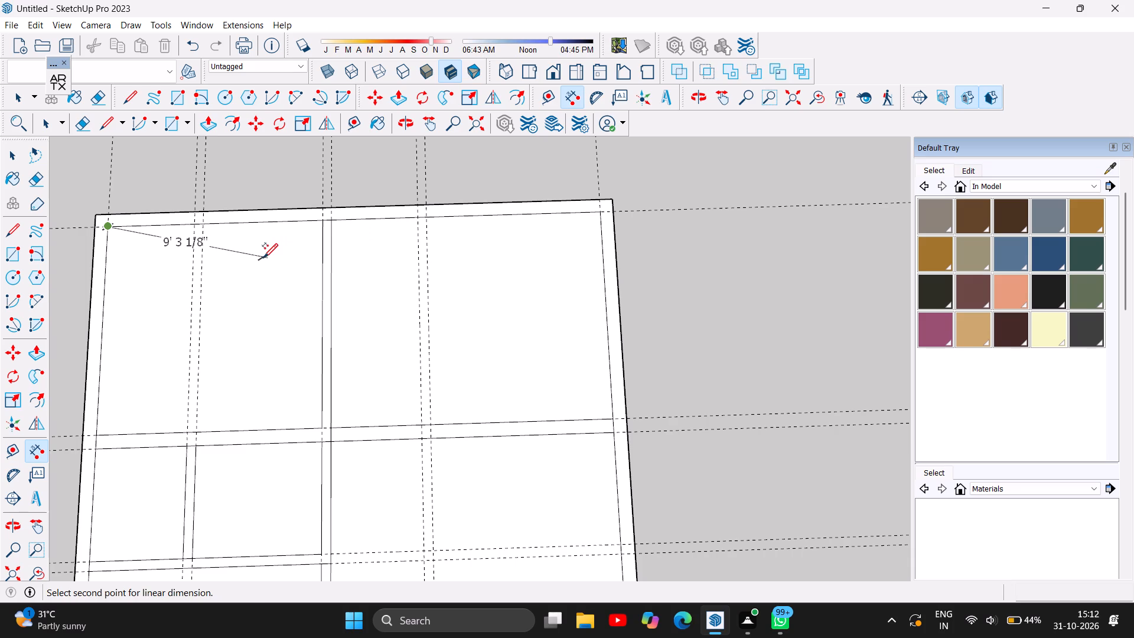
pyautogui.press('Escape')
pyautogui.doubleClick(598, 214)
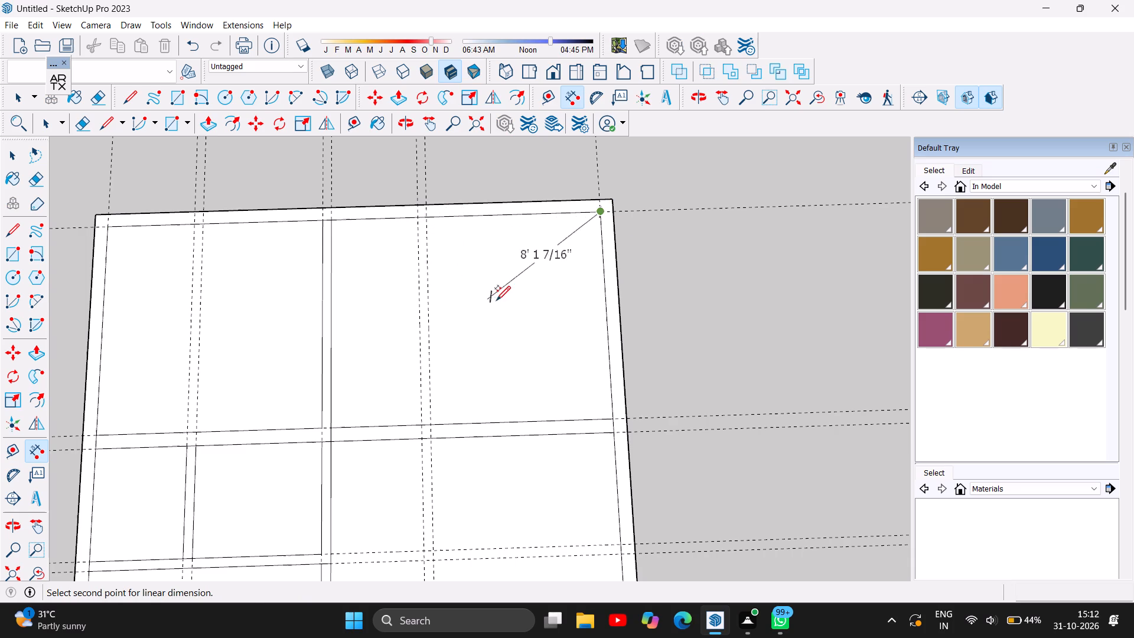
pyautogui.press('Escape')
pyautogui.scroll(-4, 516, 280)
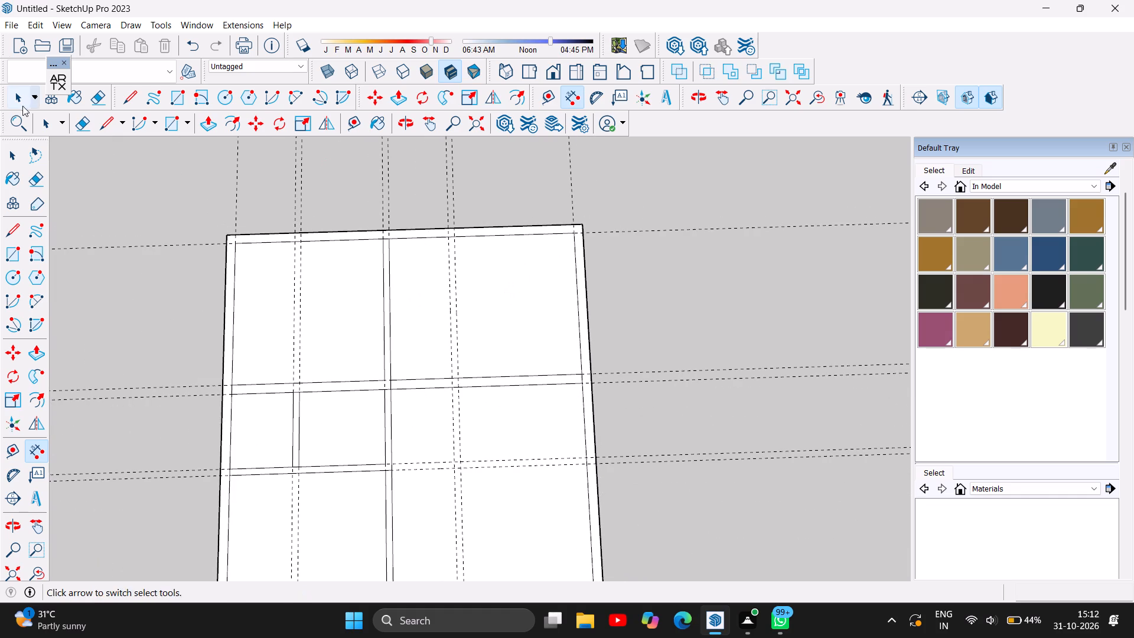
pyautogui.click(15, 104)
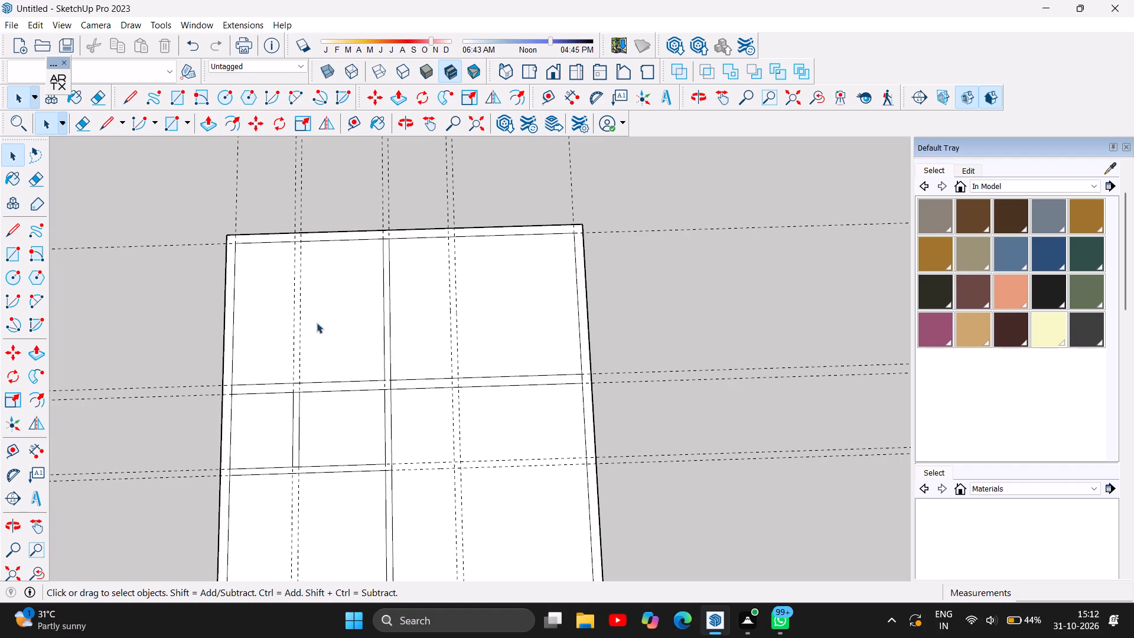
# Review the whole wall layout on the slab from above and from an oblique angle.
pyautogui.scroll(-2, 343, 296)
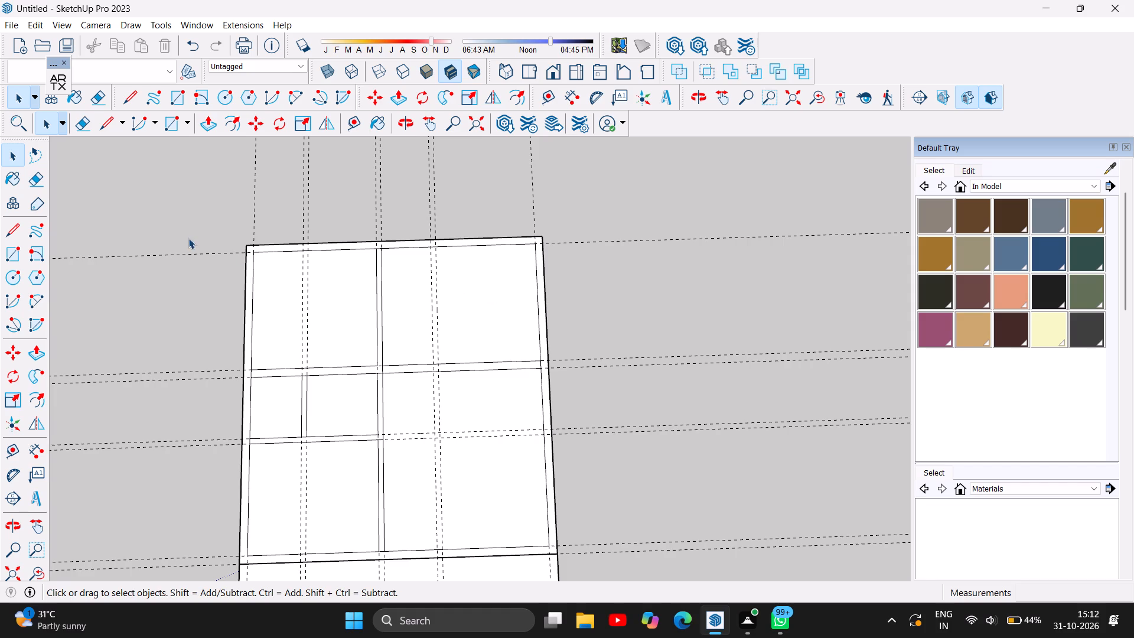
pyautogui.scroll(-2, 188, 238)
pyautogui.scroll(-5, 396, 243)
pyautogui.scroll(1, 419, 315)
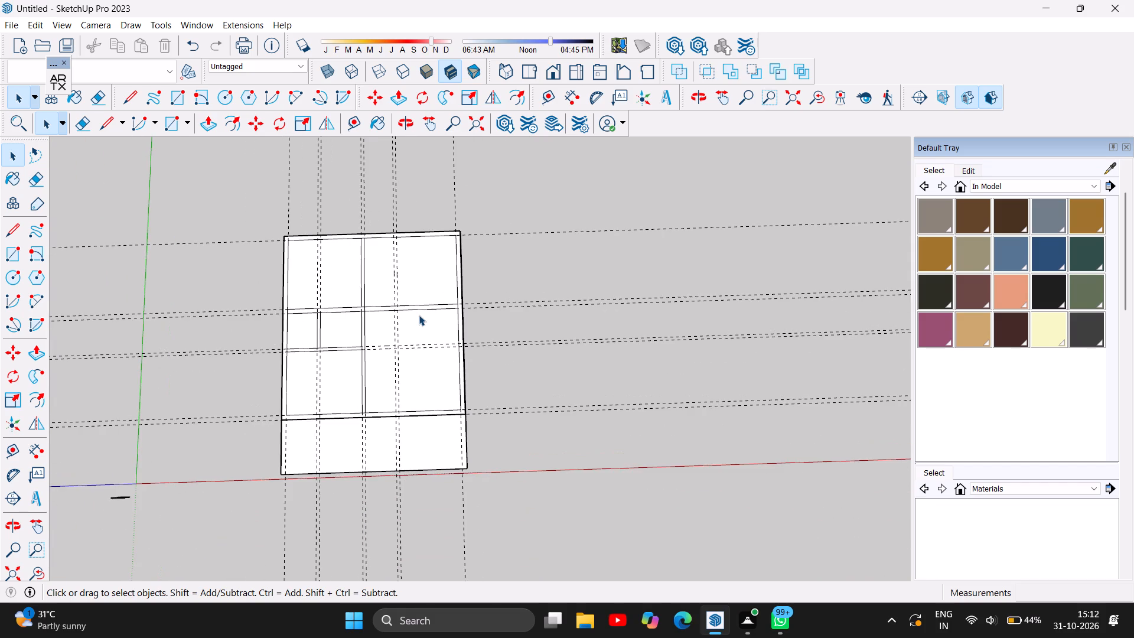
pyautogui.scroll(3, 377, 361)
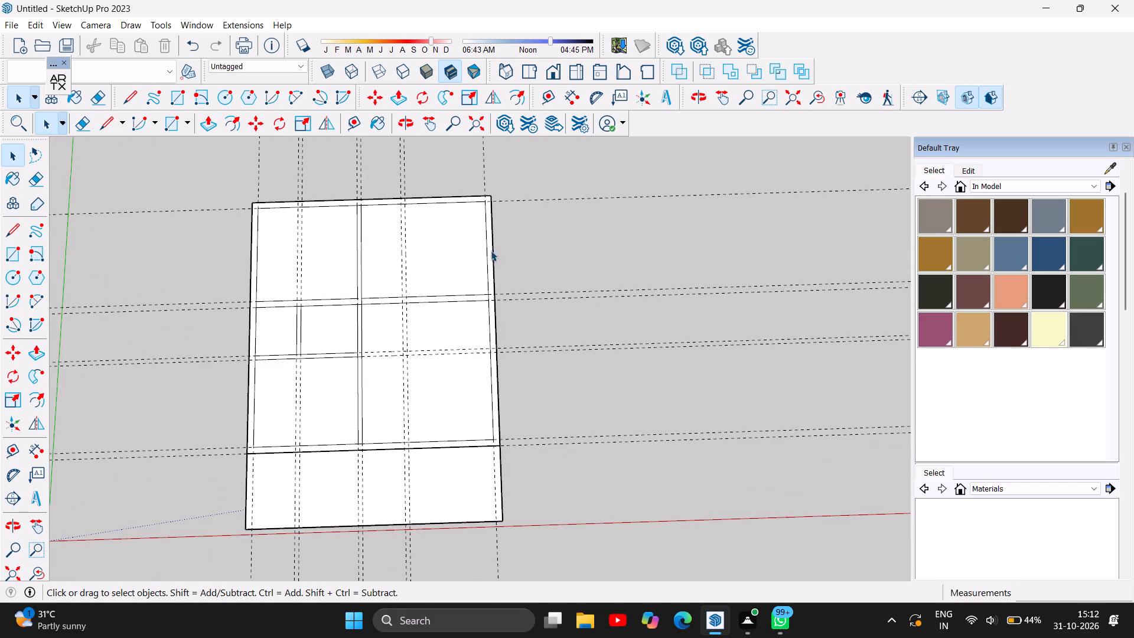
pyautogui.click(399, 116)
pyautogui.moveTo(555, 318); pyautogui.dragTo(542, 269)
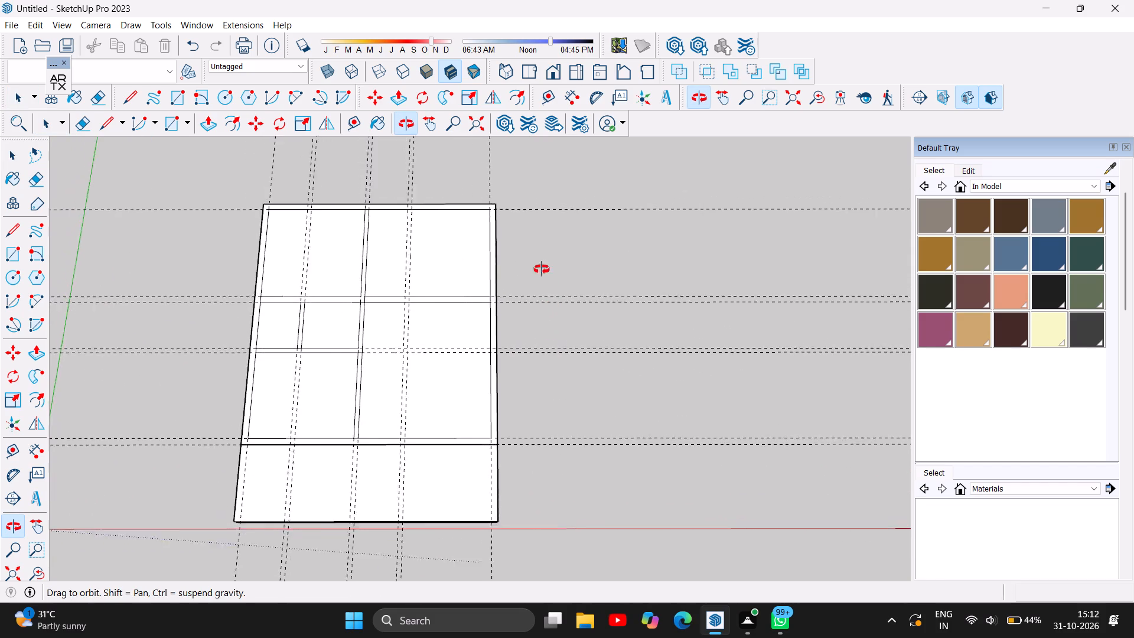
pyautogui.moveTo(542, 269); pyautogui.dragTo(535, 223)
pyautogui.moveTo(588, 350); pyautogui.dragTo(448, 263)
pyautogui.moveTo(446, 262); pyautogui.dragTo(435, 261)
pyautogui.moveTo(432, 259); pyautogui.dragTo(540, 239)
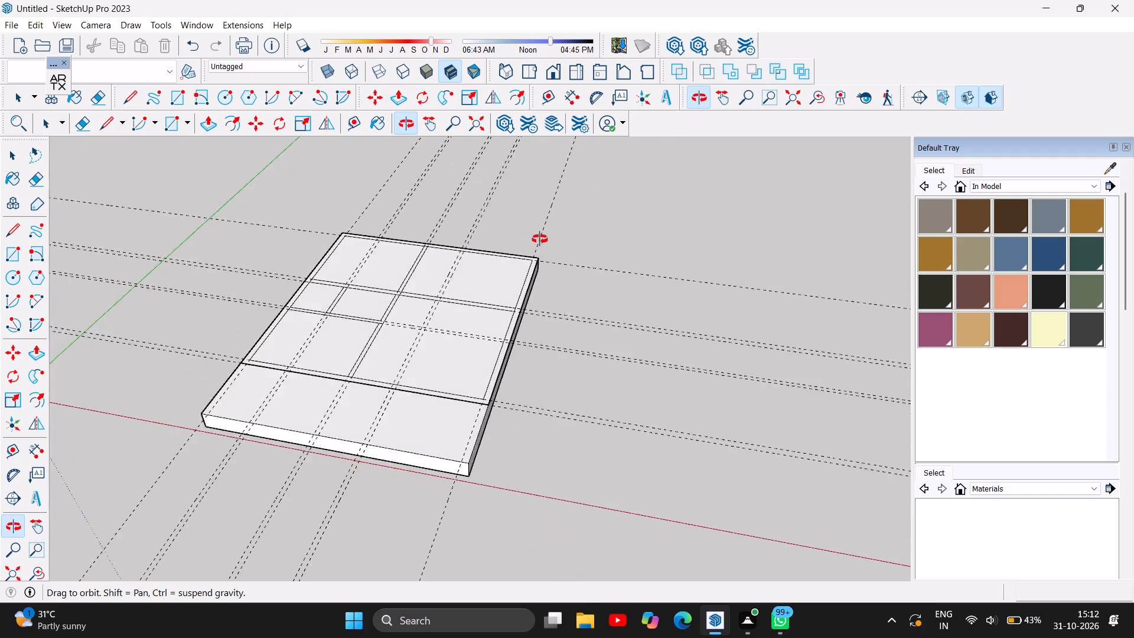
# Examine the wall layout from above, closing in on the rooms at the slab's end farthest from the red axis.
pyautogui.moveTo(540, 239); pyautogui.dragTo(706, 299)
pyautogui.click(706, 299)
pyautogui.moveTo(633, 316); pyautogui.dragTo(518, 345)
pyautogui.scroll(2, 472, 307)
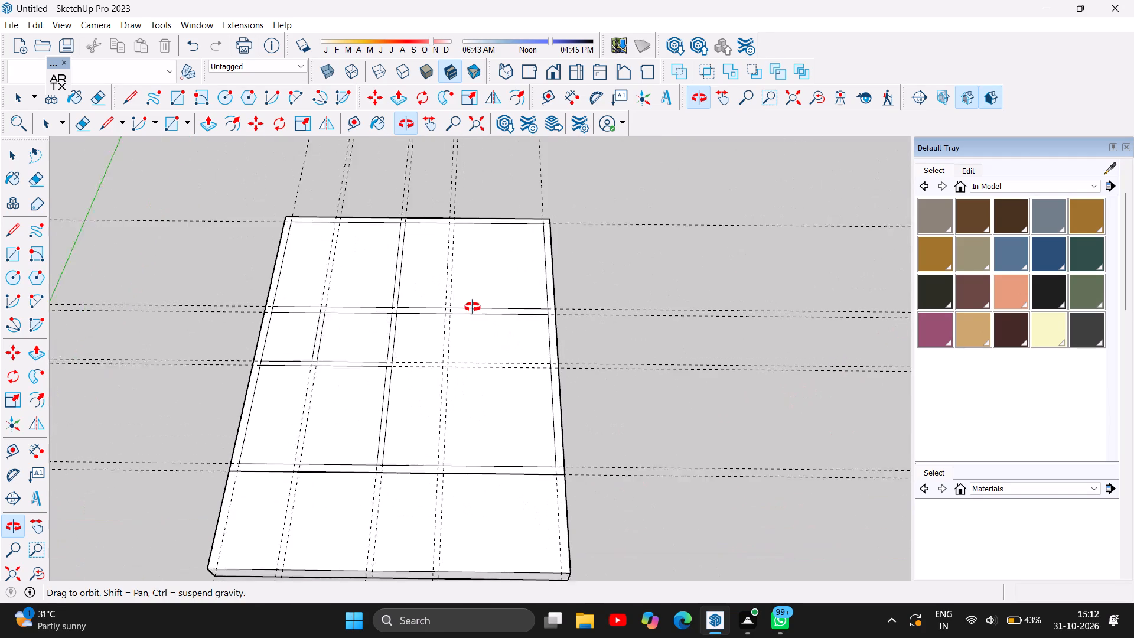
pyautogui.scroll(1, 472, 307)
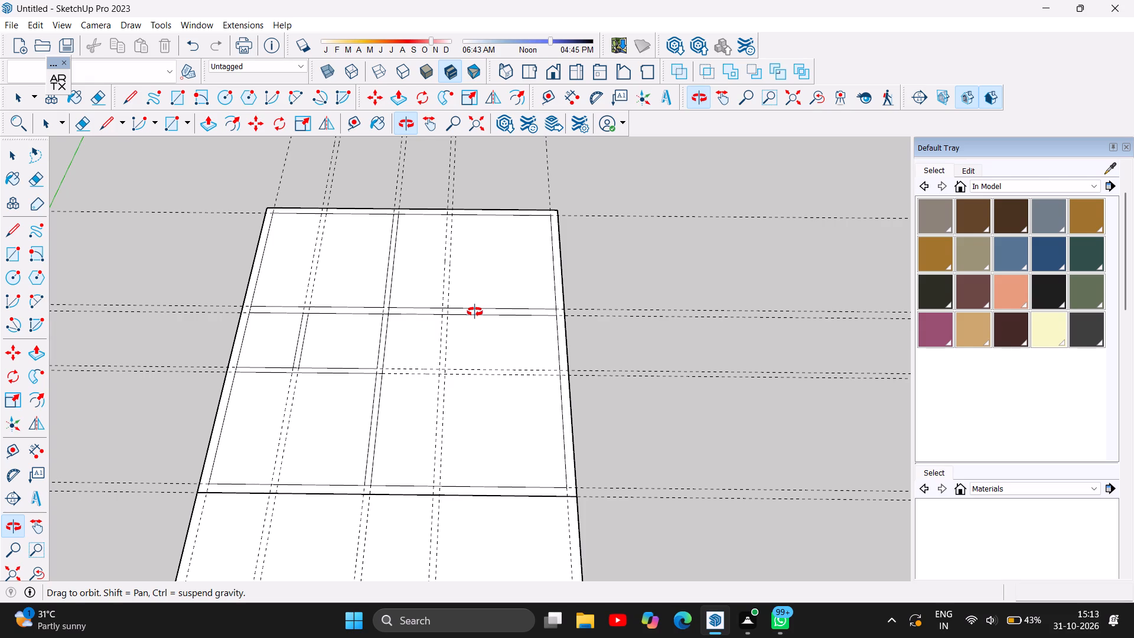
pyautogui.moveTo(475, 312); pyautogui.dragTo(470, 340)
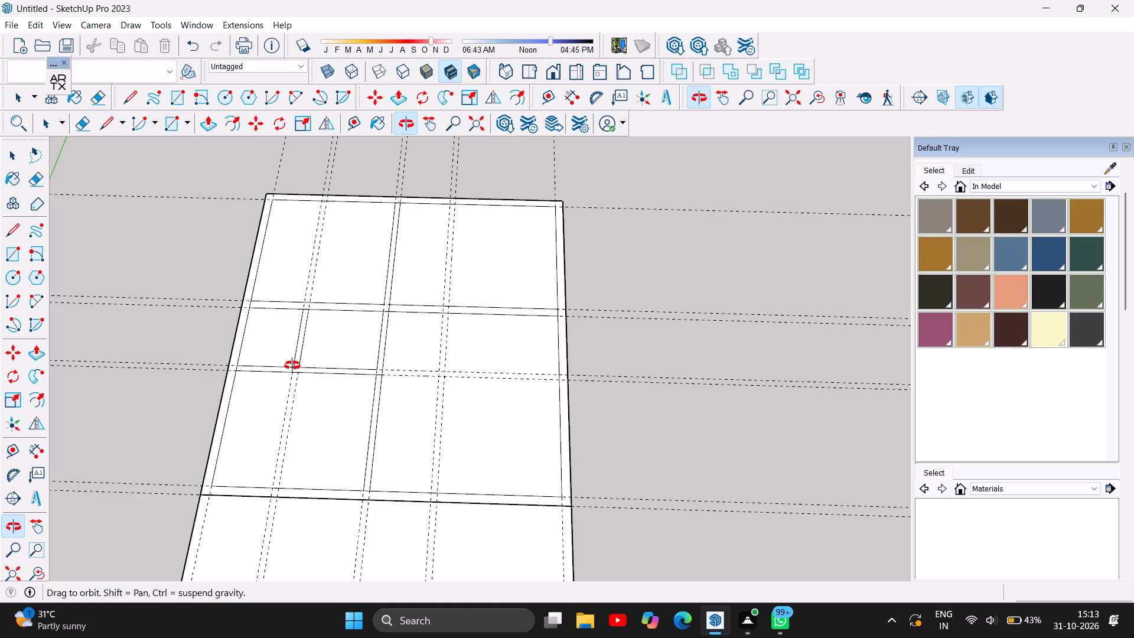
pyautogui.moveTo(298, 333); pyautogui.dragTo(298, 344)
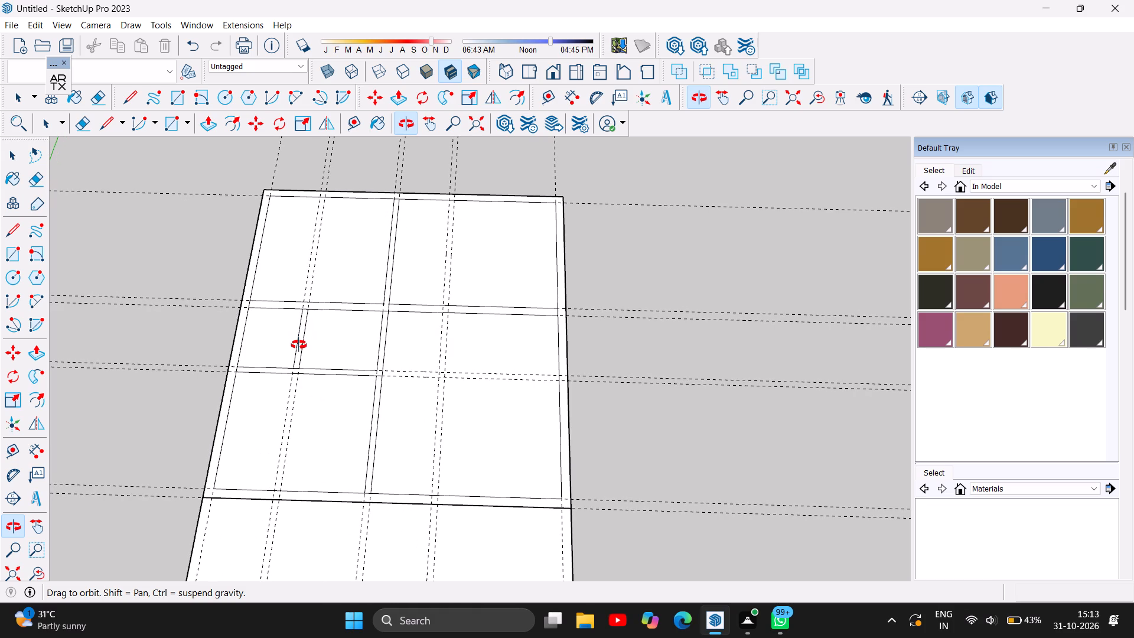
pyautogui.scroll(4, 423, 204)
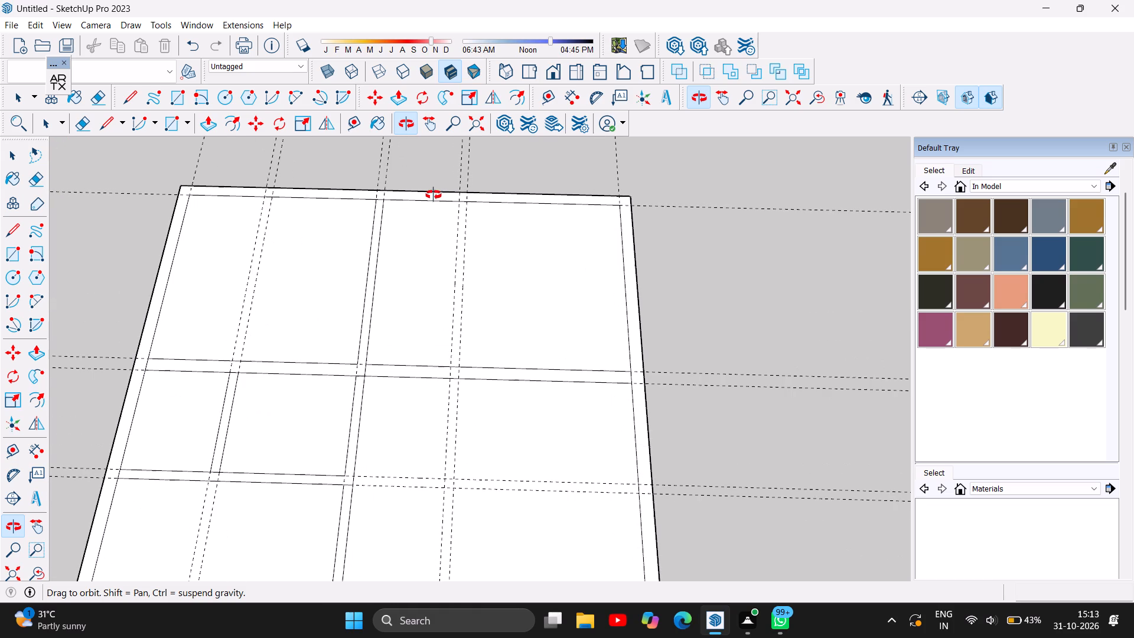
pyautogui.scroll(3, 461, 181)
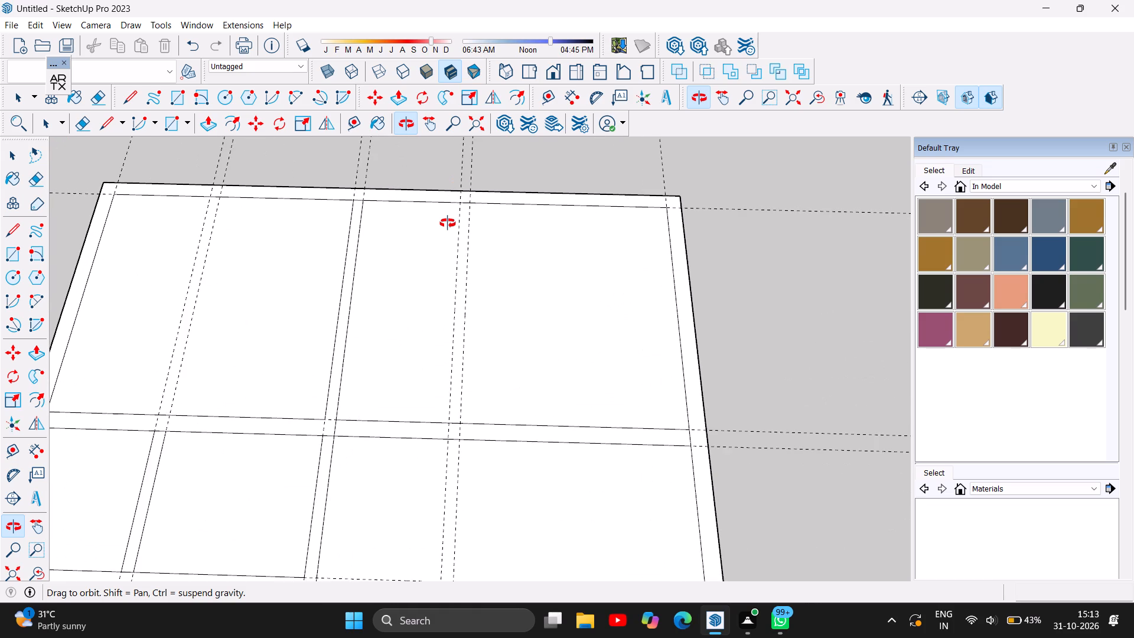
pyautogui.scroll(1, 448, 223)
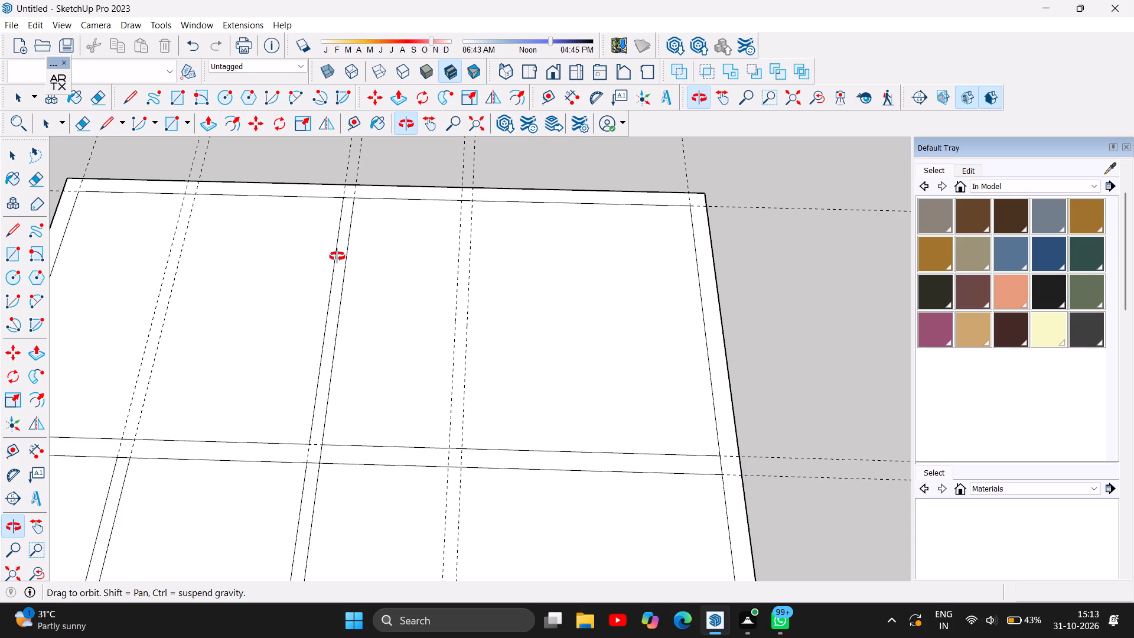
# Add a guide 5'9" inward from the far outer wall's inner face and a second guide 6" beyond it.
pyautogui.press('t')
pyautogui.click(382, 190)
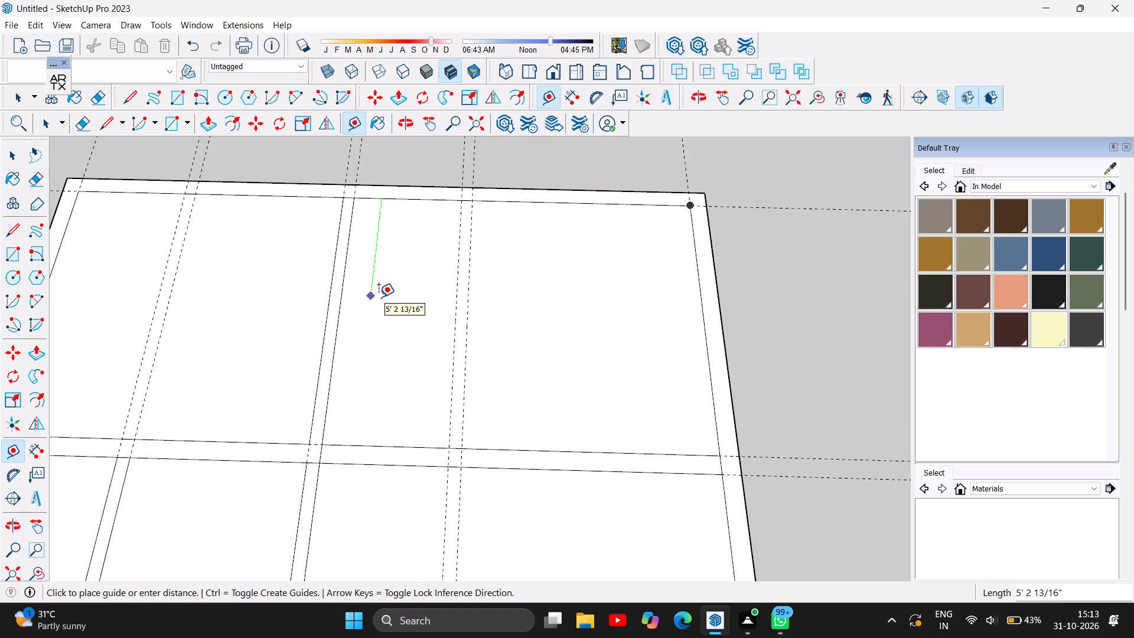
pyautogui.press('Escape')
pyautogui.click(406, 198)
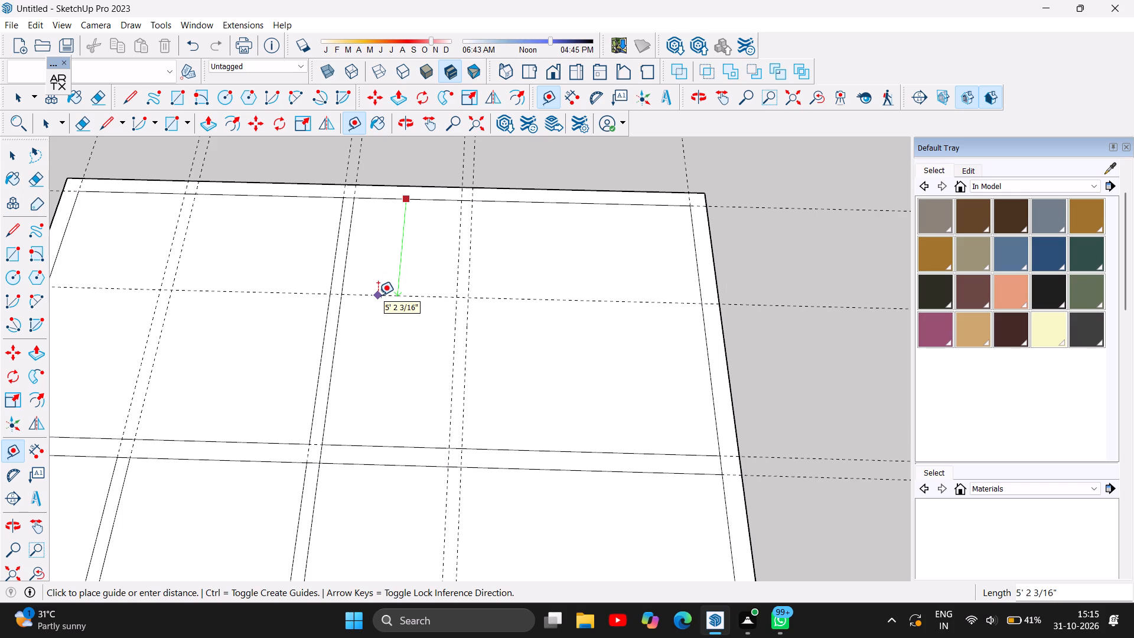
pyautogui.press('5')
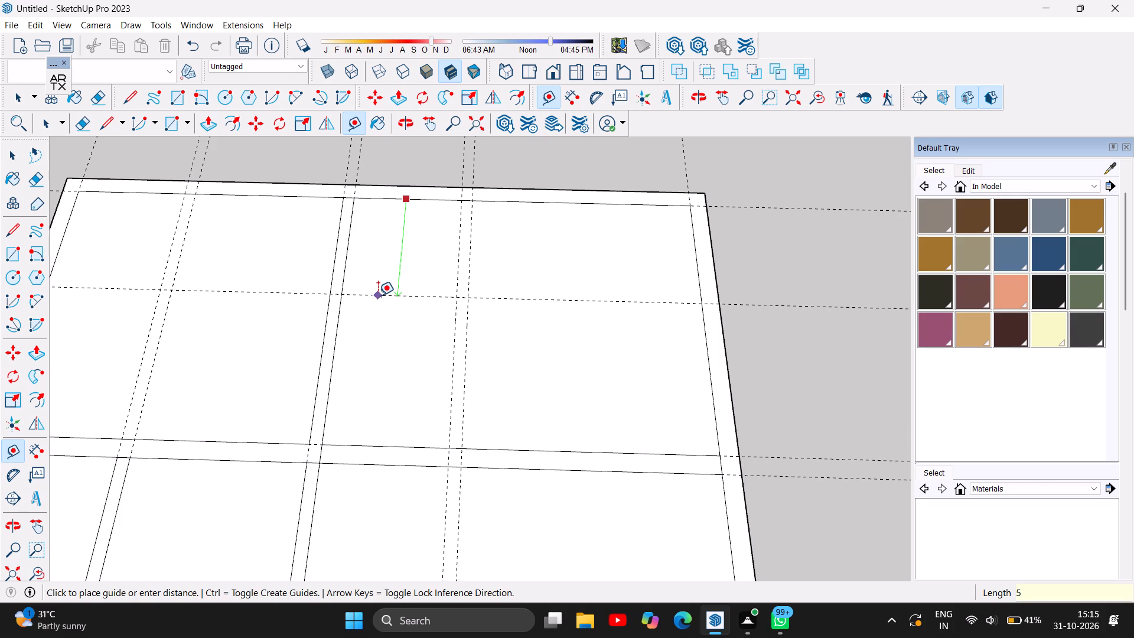
pyautogui.write("'9")
pyautogui.press('Return')
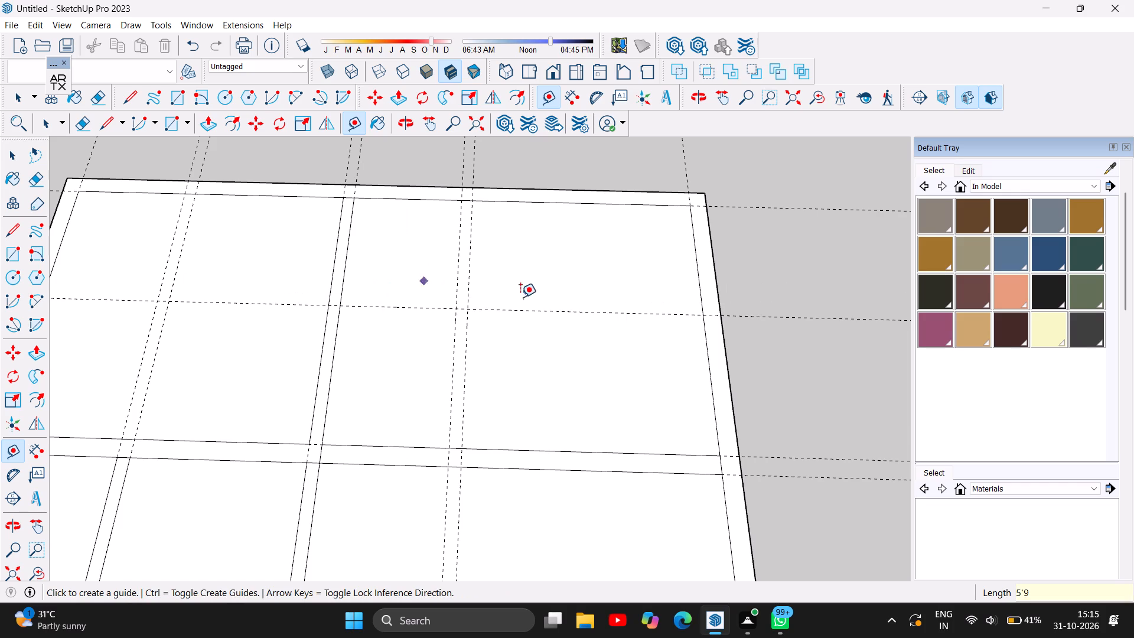
pyautogui.click(408, 305)
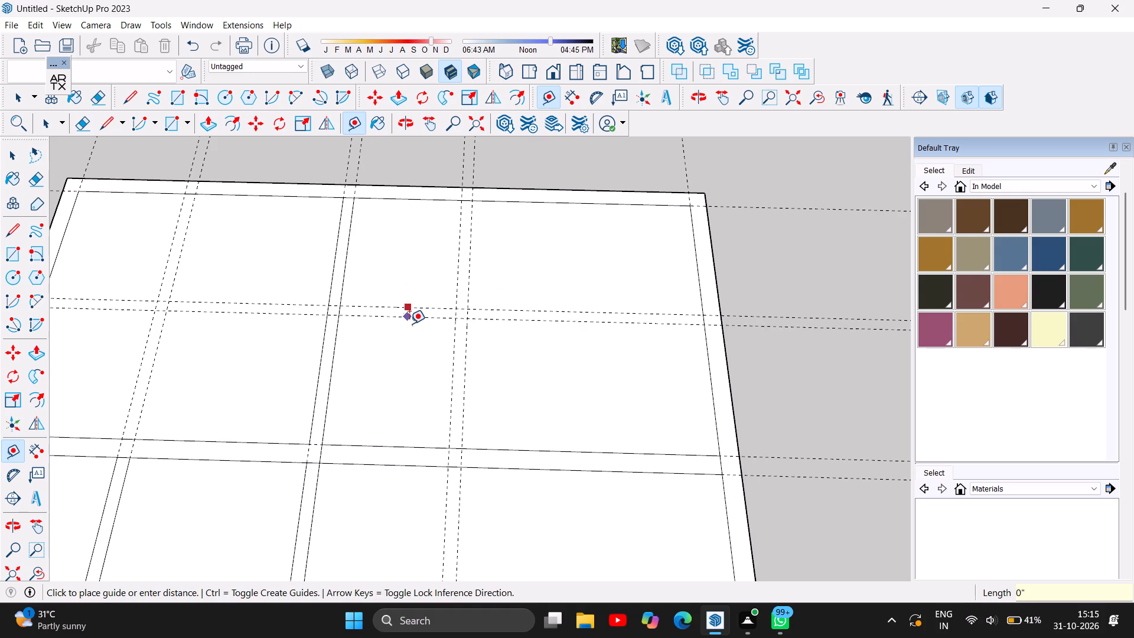
pyautogui.press('6')
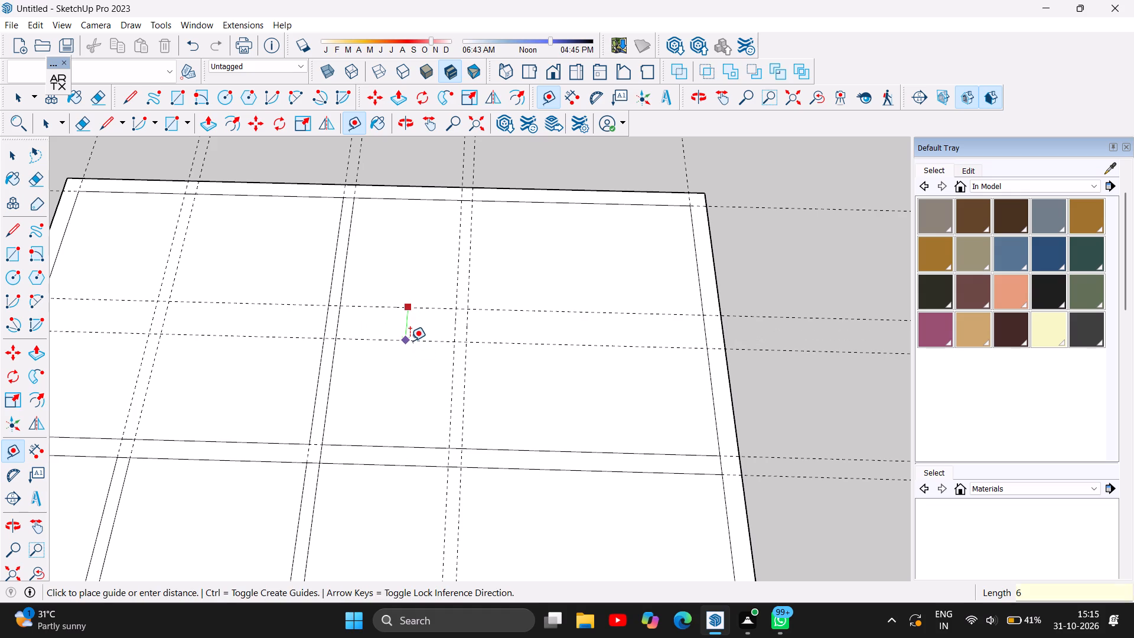
pyautogui.press('Return')
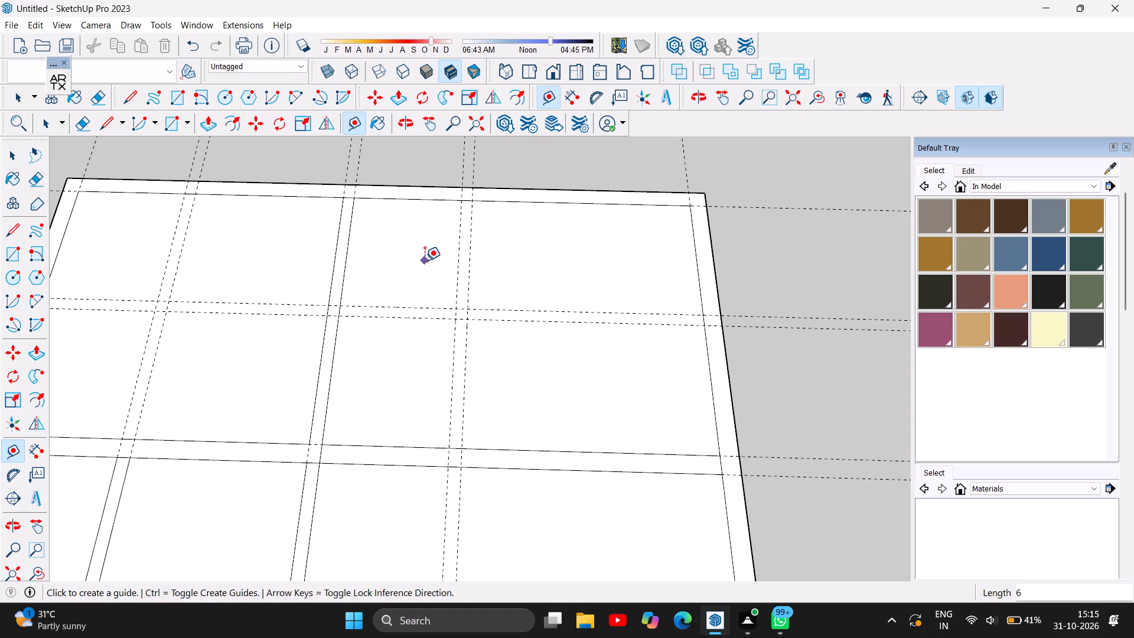
# Measure from the far outer wall's inner face to the first new guide, along the guide nearest the middle partition.
pyautogui.scroll(-1, 425, 261)
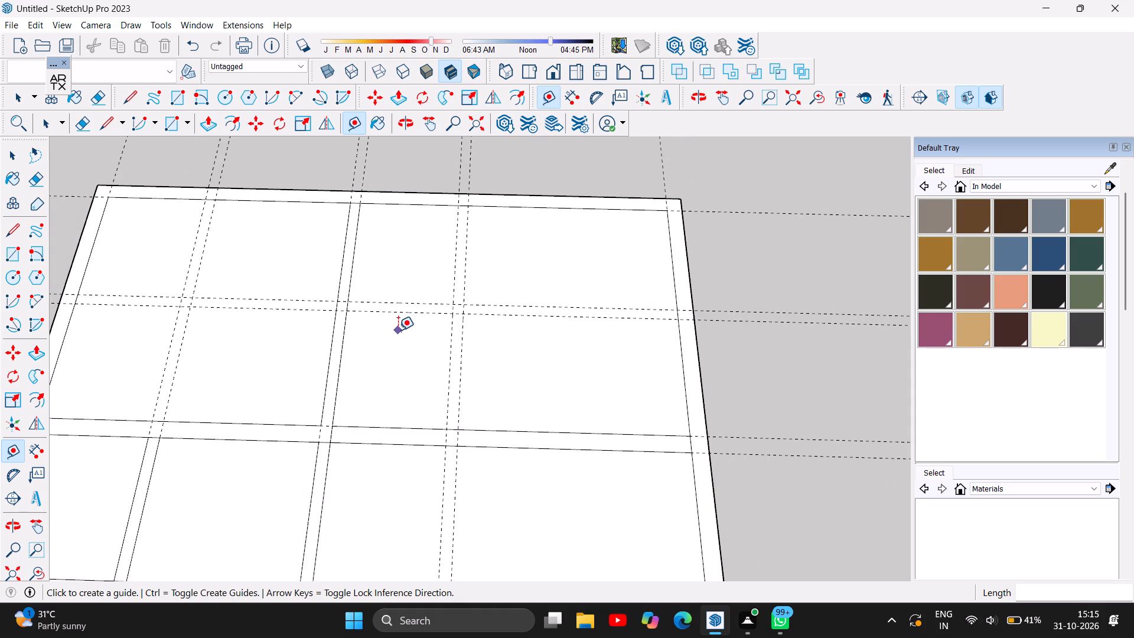
pyautogui.scroll(-1, 398, 330)
pyautogui.scroll(-2, 467, 312)
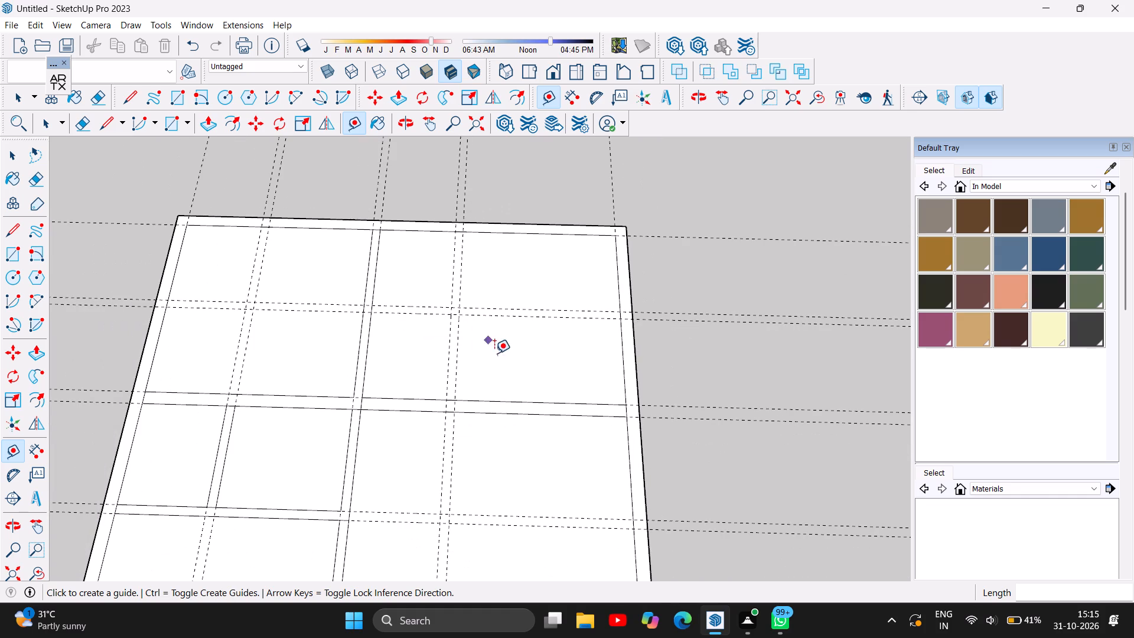
pyautogui.scroll(1, 523, 415)
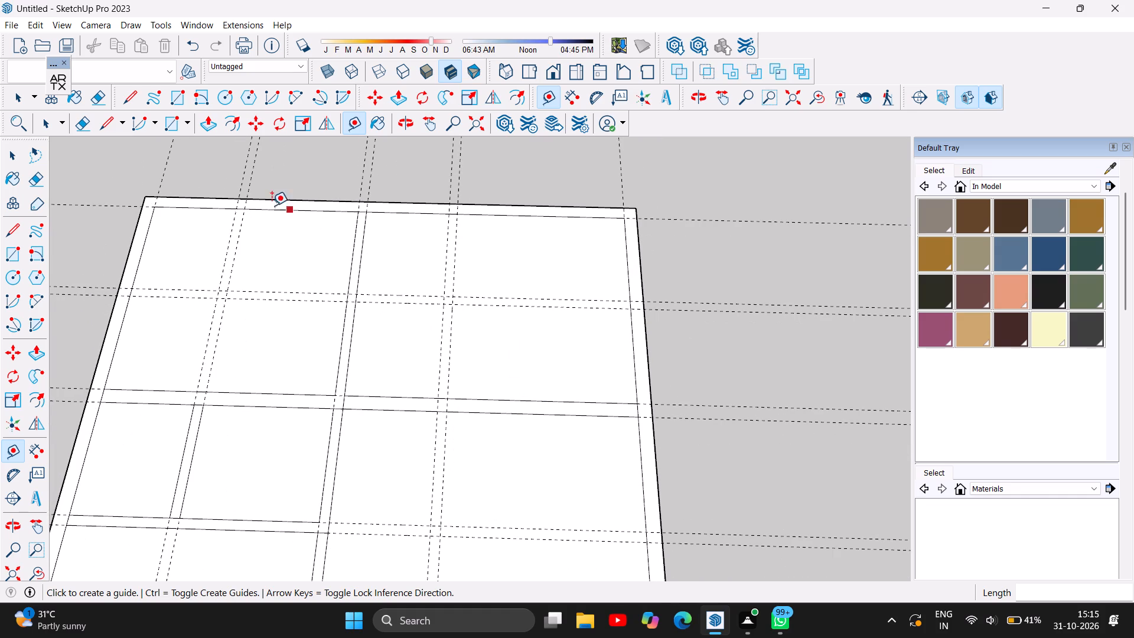
pyautogui.click(28, 446)
pyautogui.click(457, 213)
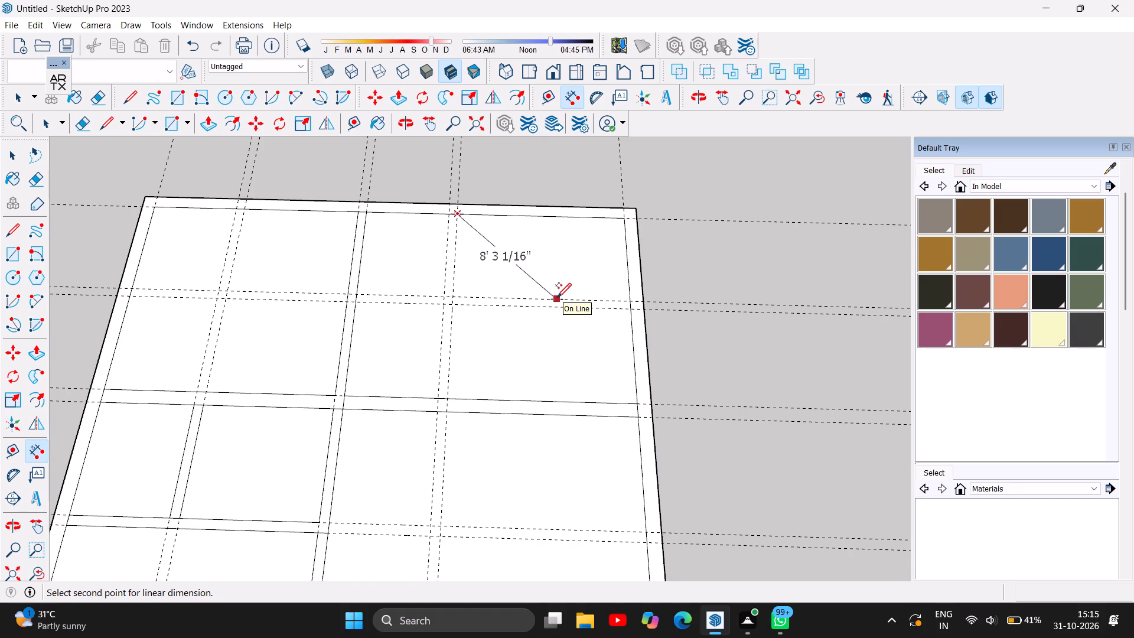
pyautogui.press('Escape')
pyautogui.scroll(-4, 516, 181)
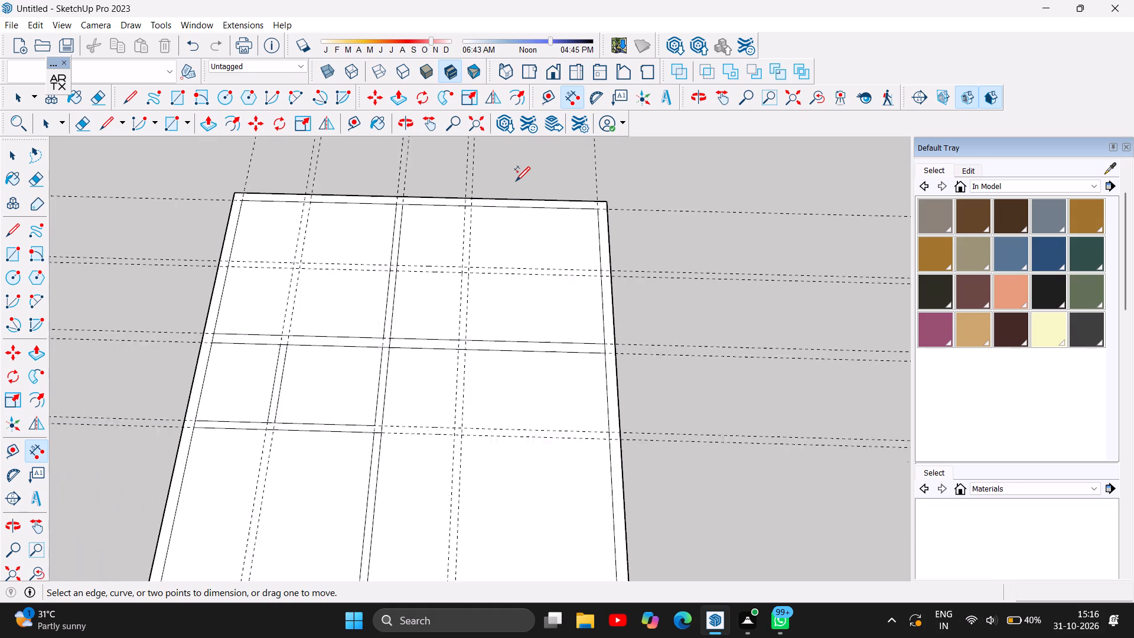
pyautogui.scroll(-1, 516, 180)
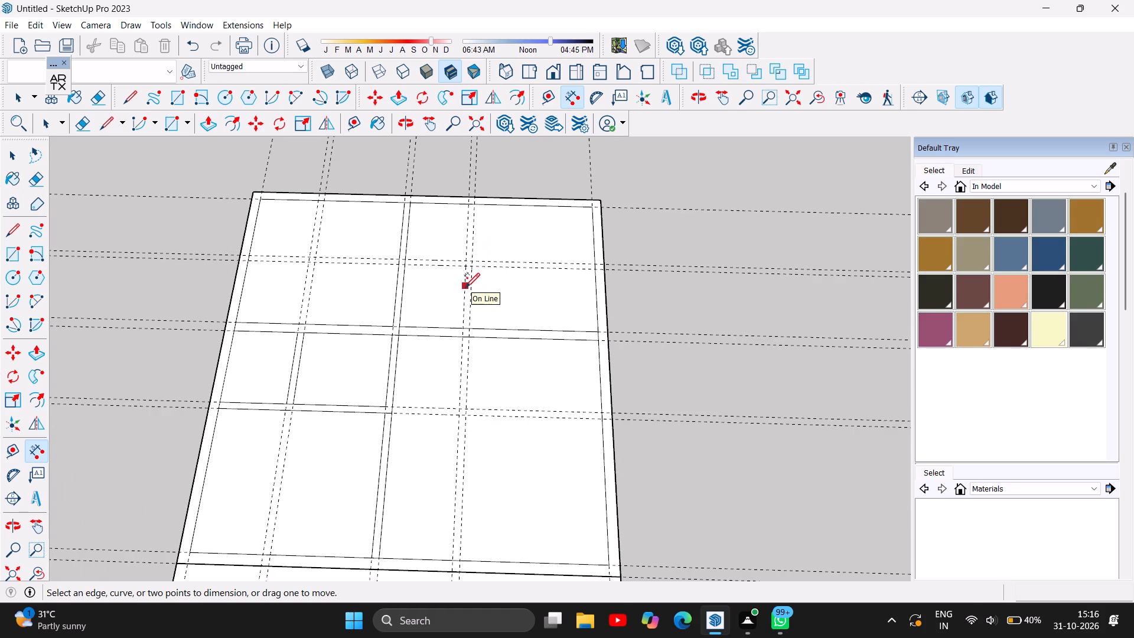
pyautogui.click(467, 205)
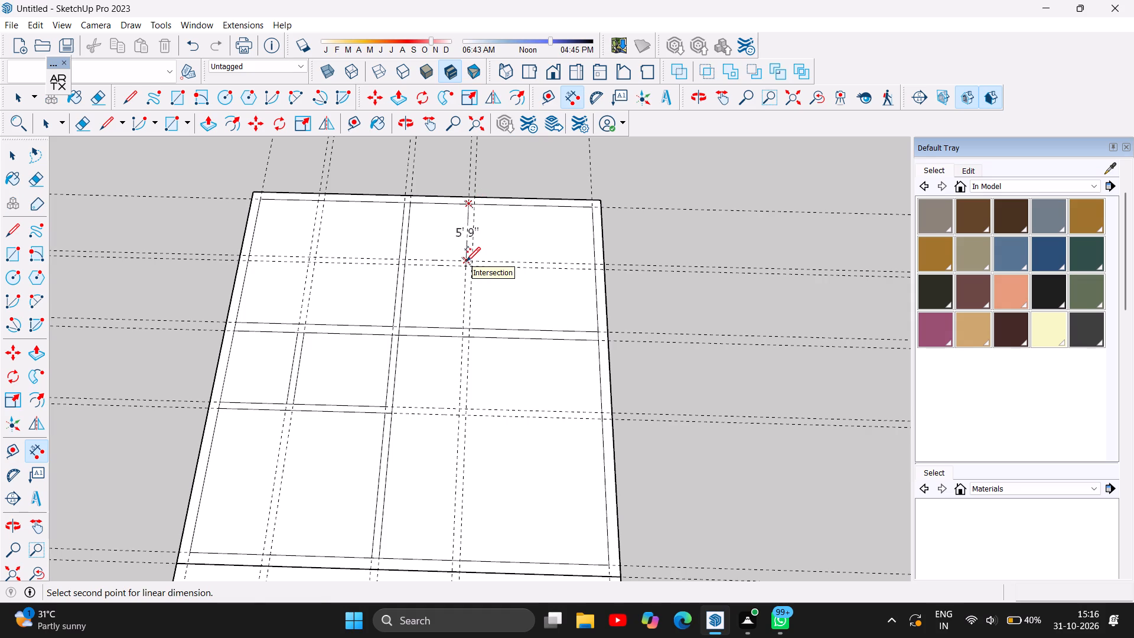
pyautogui.press('Escape')
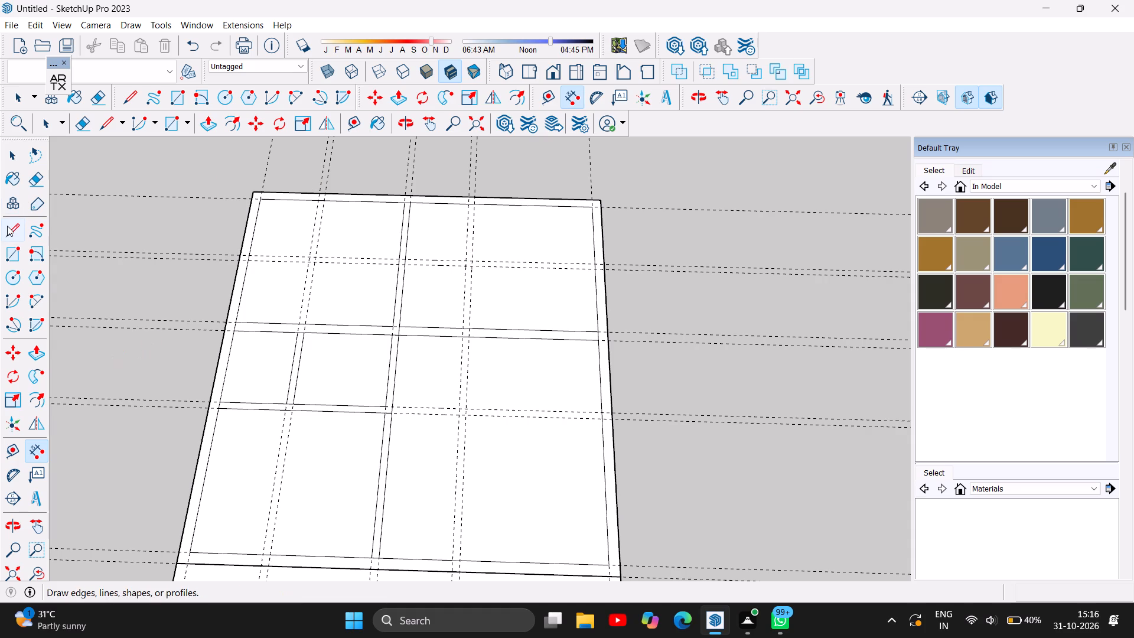
# Draw an L-shaped 6" partition along the guides, enclosing a 5' by 5'9" room between the middle partition and the far outer wall.
pyautogui.click(8, 226)
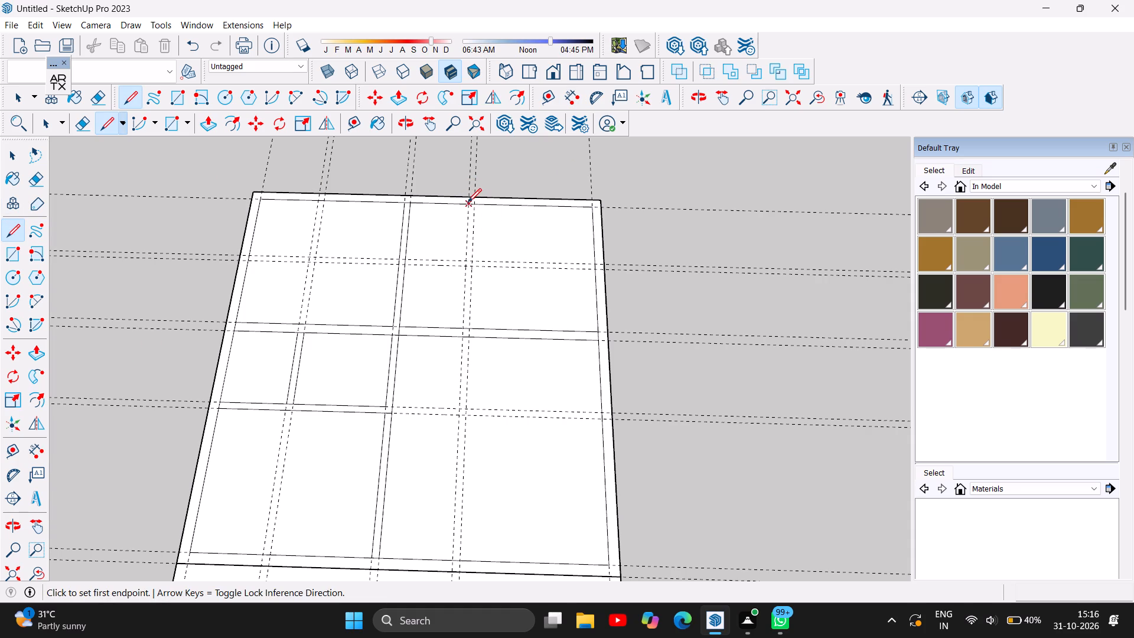
pyautogui.click(468, 202)
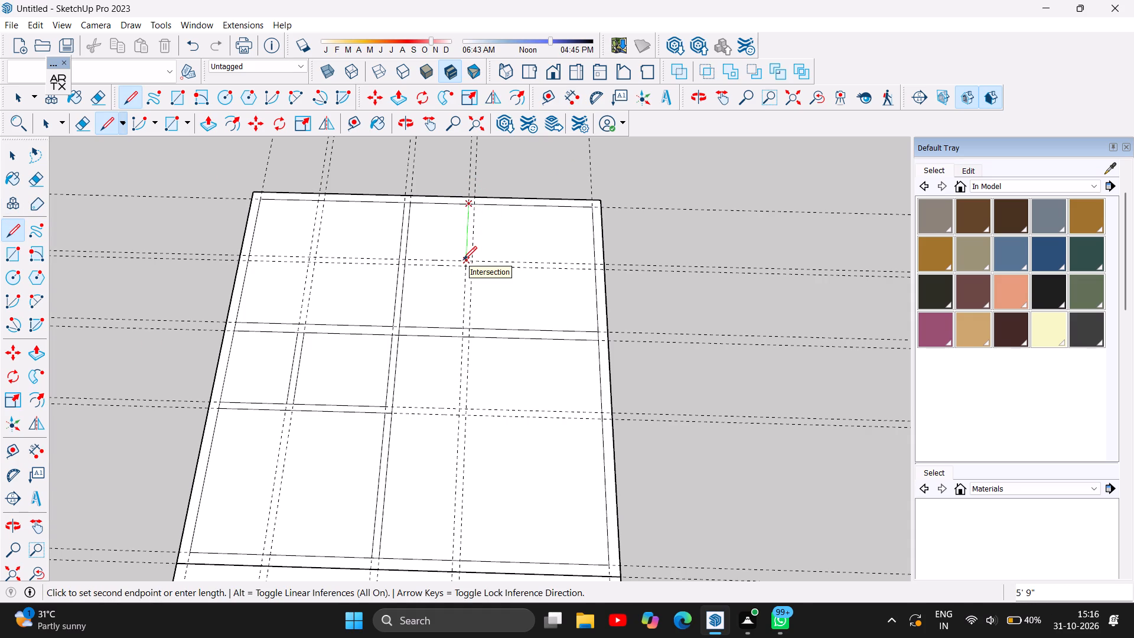
pyautogui.click(463, 260)
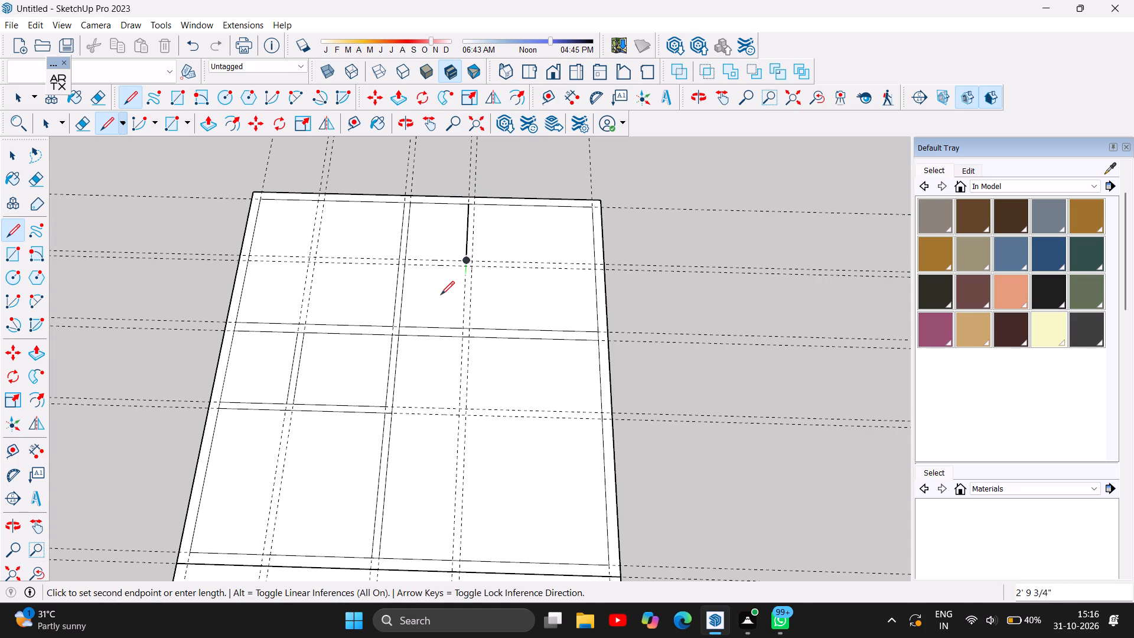
pyautogui.click(408, 257)
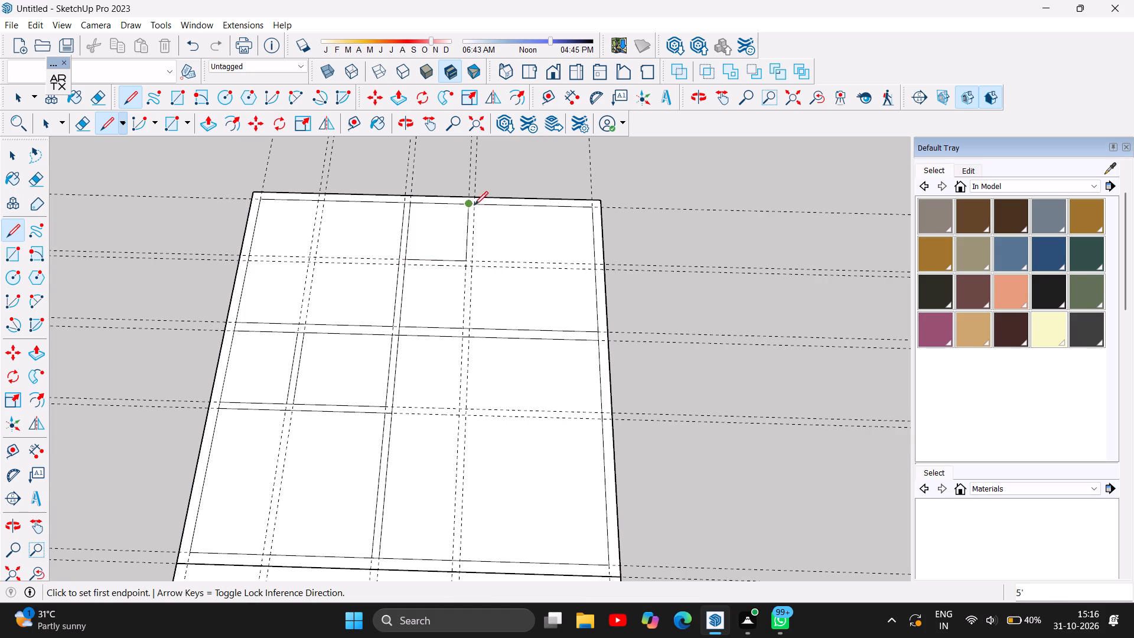
pyautogui.scroll(4, 483, 205)
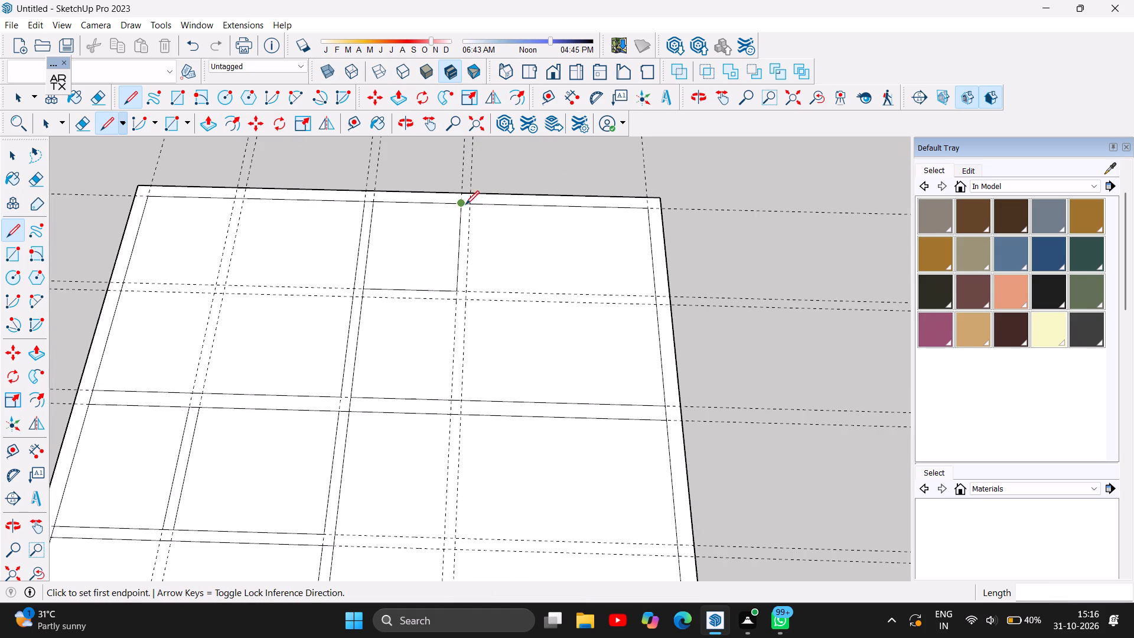
pyautogui.click(363, 300)
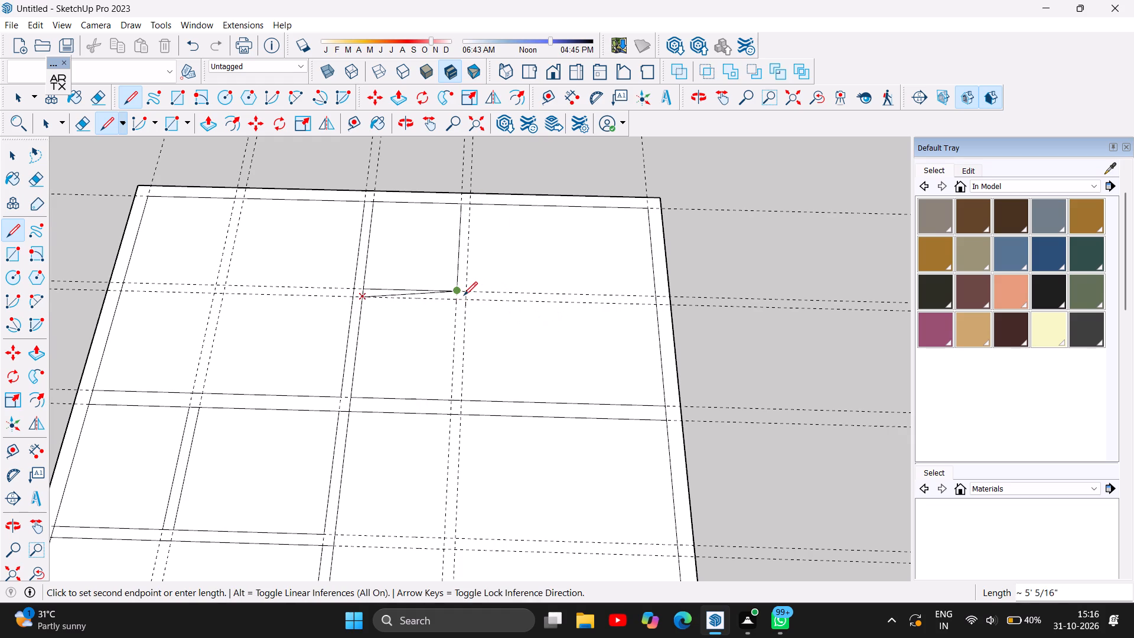
pyautogui.click(467, 300)
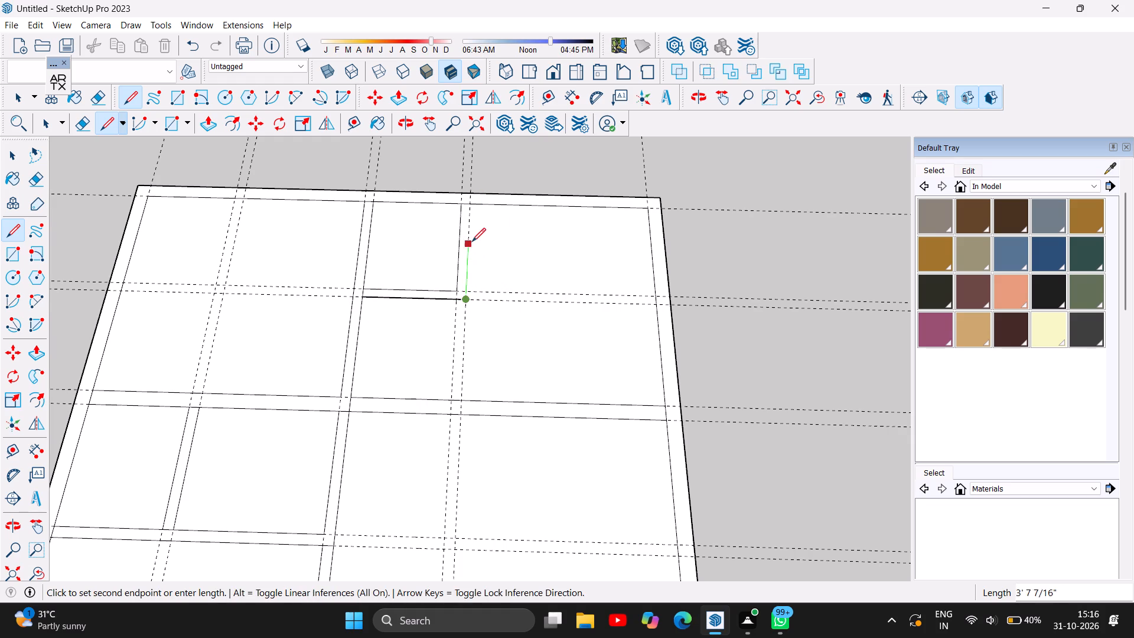
pyautogui.click(474, 202)
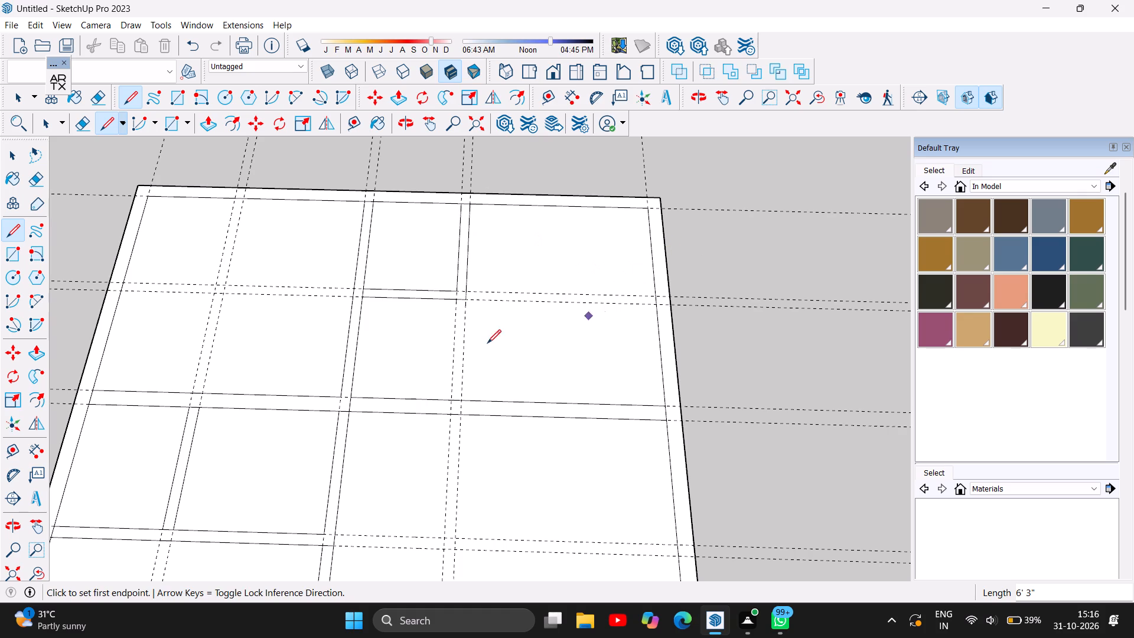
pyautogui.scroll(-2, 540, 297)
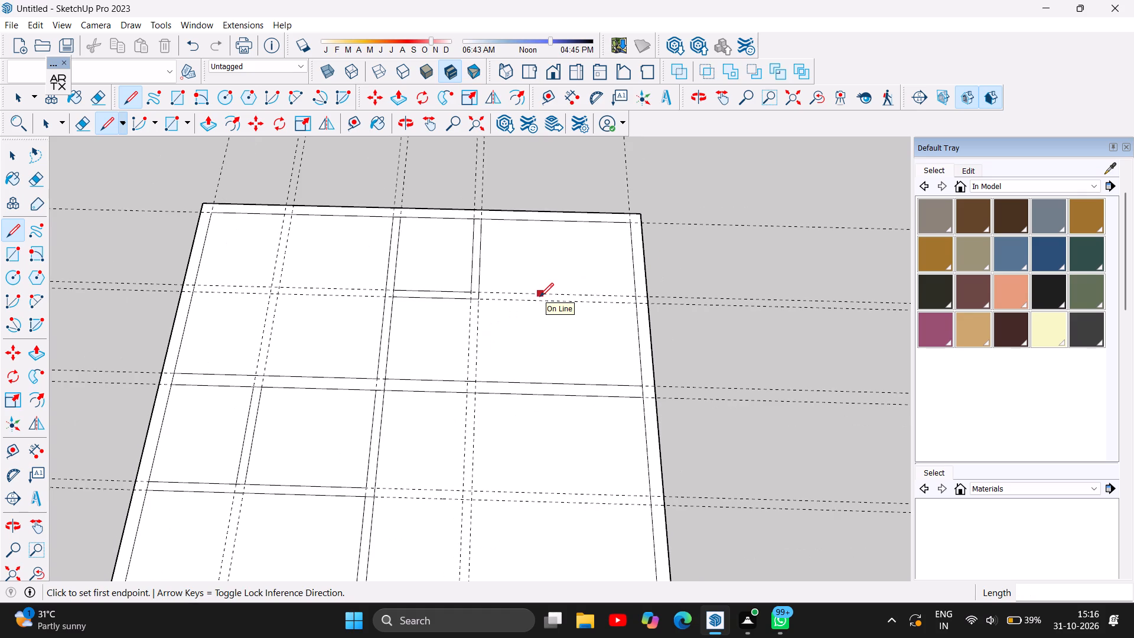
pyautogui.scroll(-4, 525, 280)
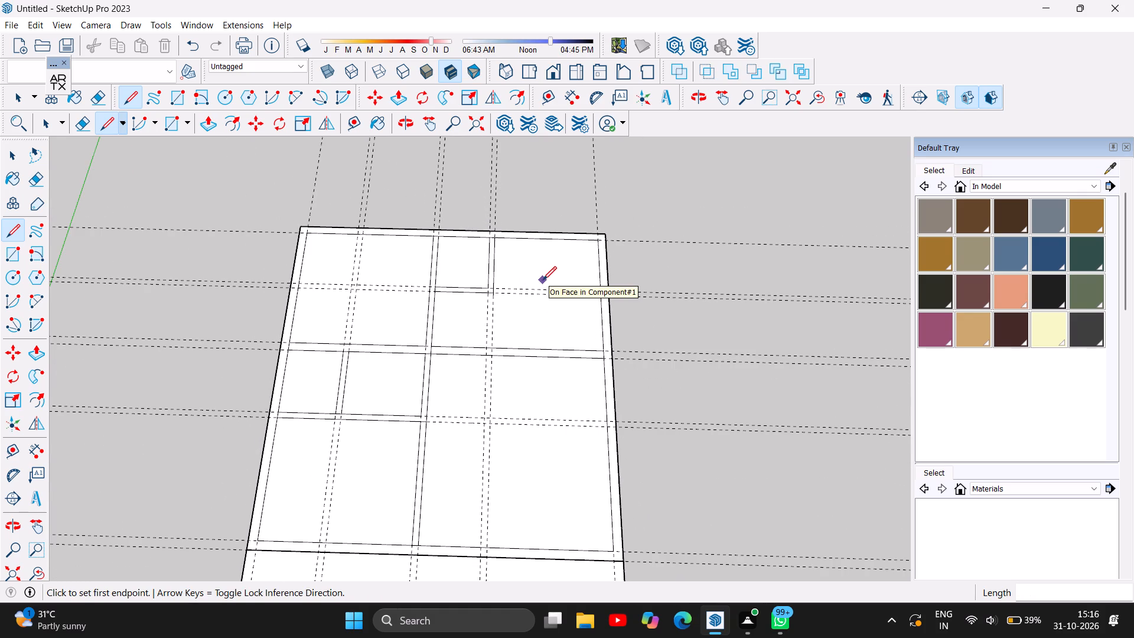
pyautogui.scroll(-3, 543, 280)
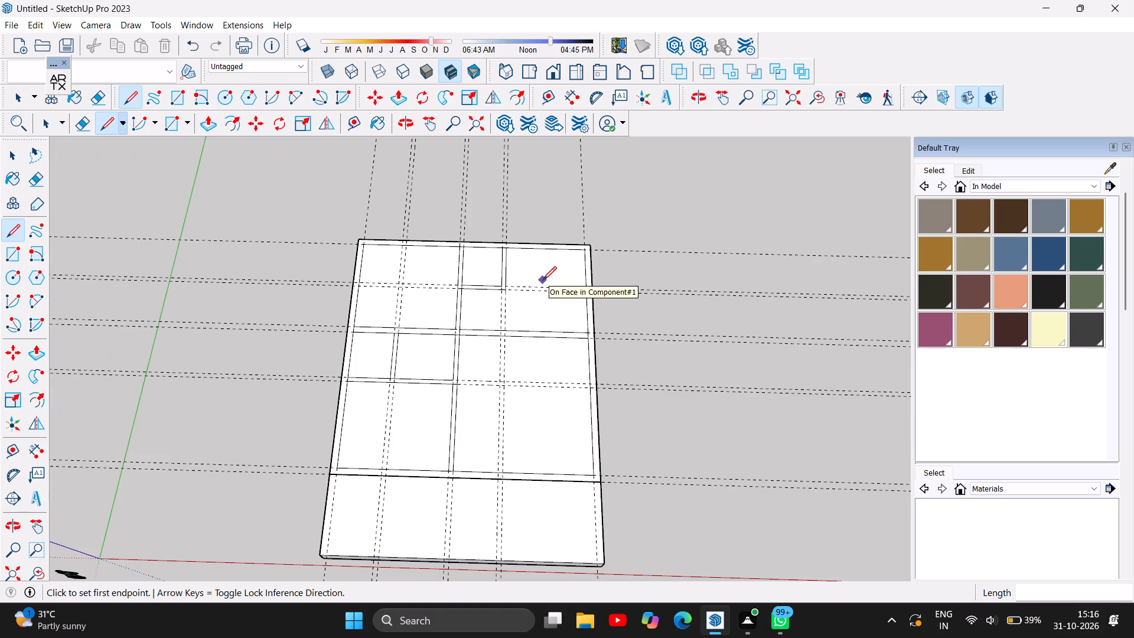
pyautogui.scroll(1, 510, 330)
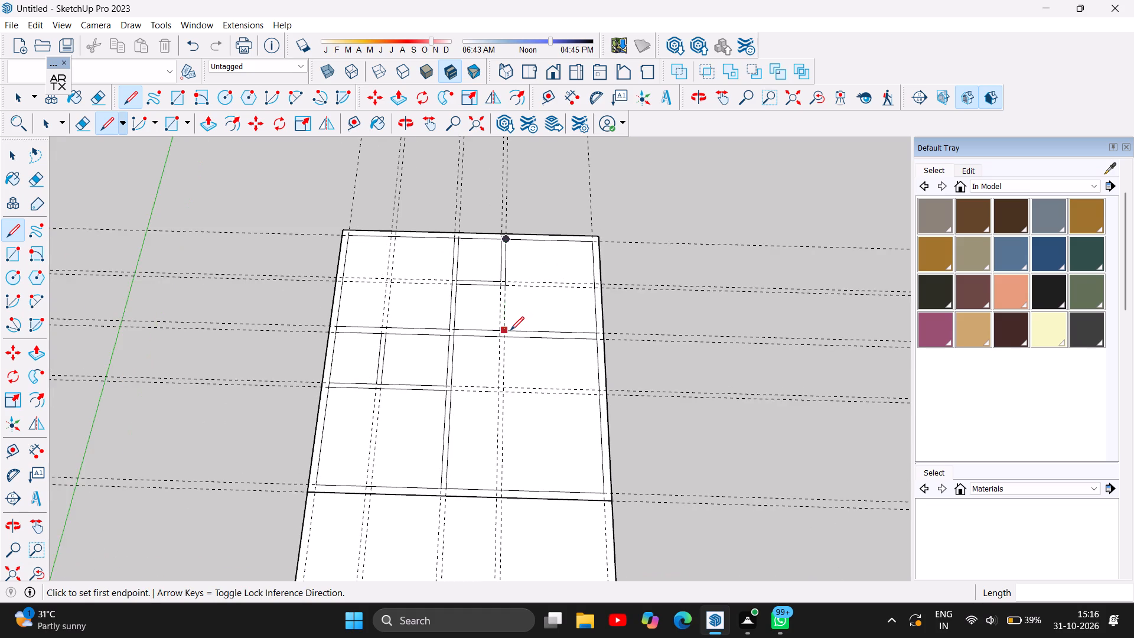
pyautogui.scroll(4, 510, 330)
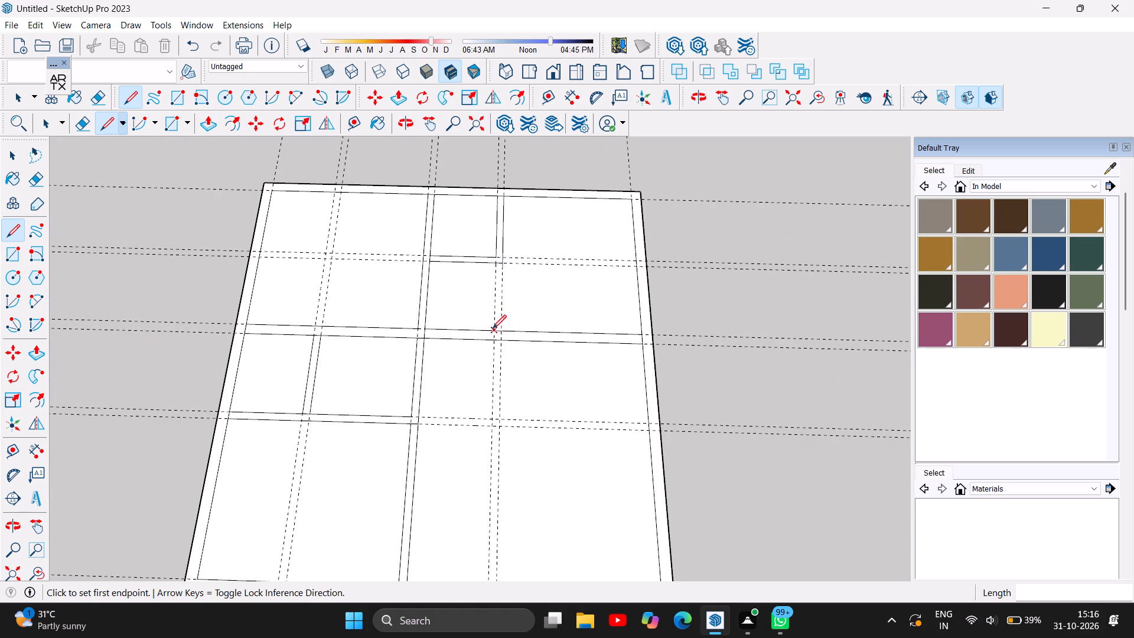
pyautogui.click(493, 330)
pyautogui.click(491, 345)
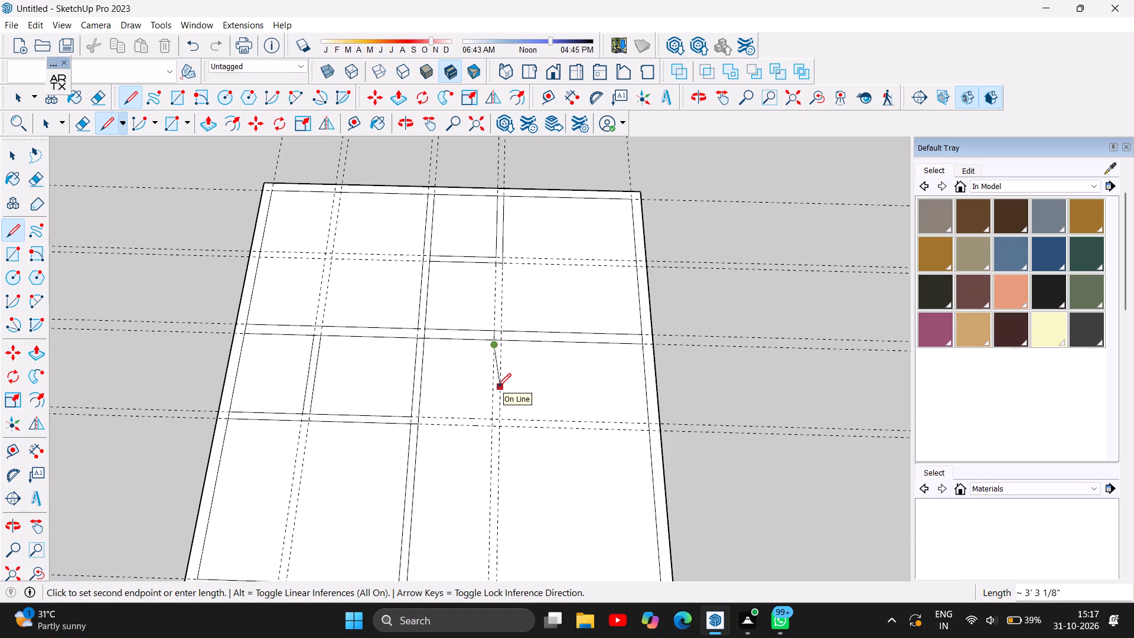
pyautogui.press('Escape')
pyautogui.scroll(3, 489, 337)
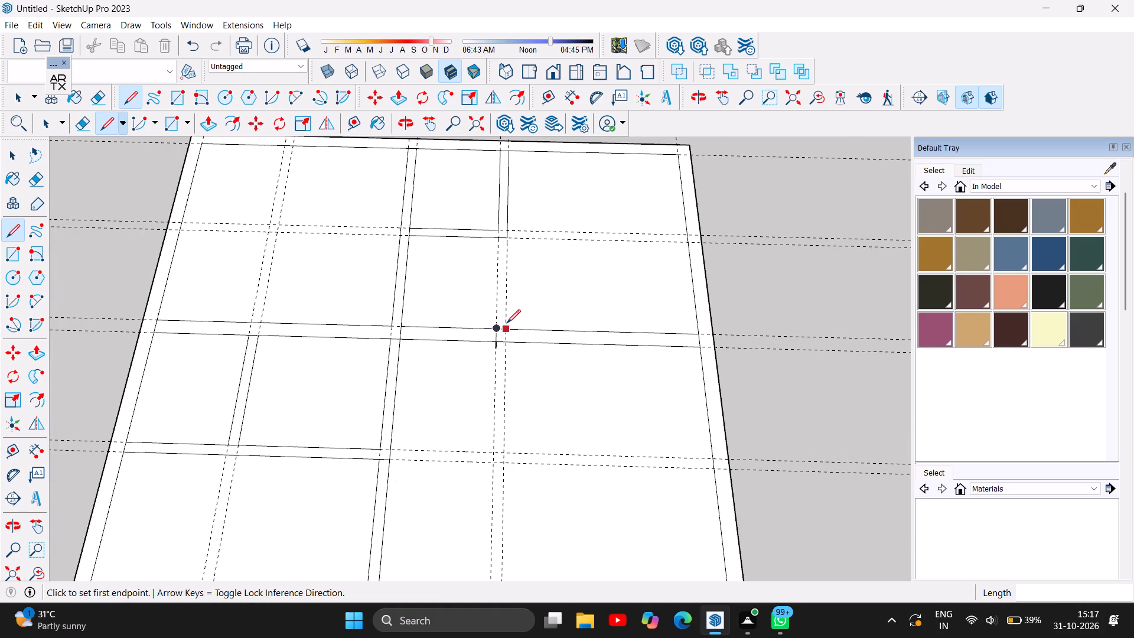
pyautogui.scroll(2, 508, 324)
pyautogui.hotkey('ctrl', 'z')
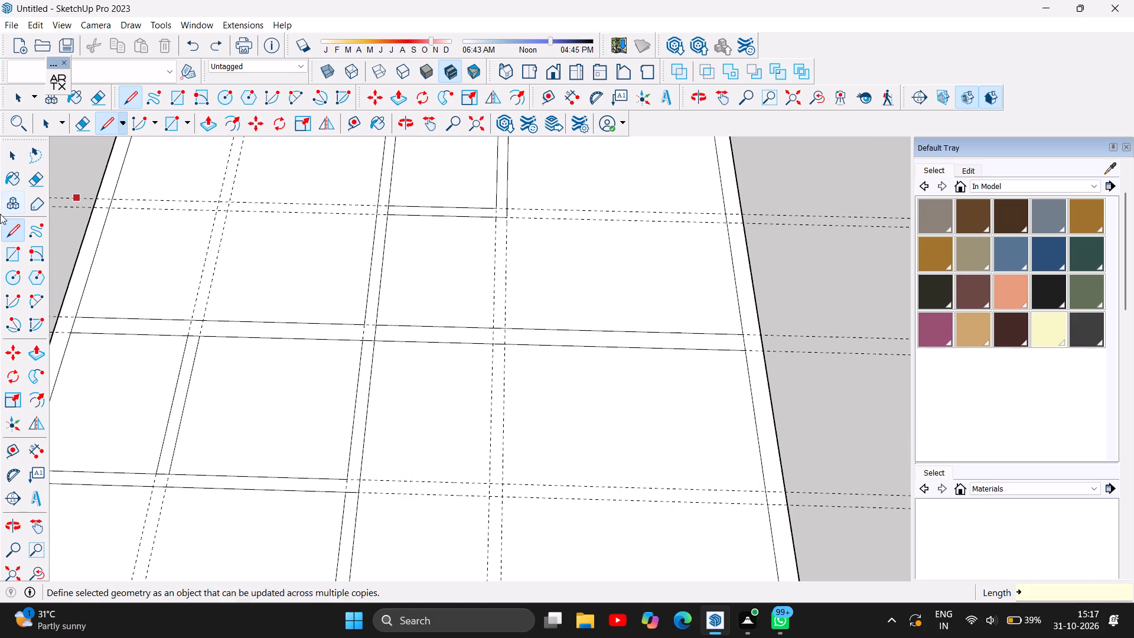
# Draw a 9" line across the cross wall along the lengthwise guide nearest the middle partition.
pyautogui.click(11, 233)
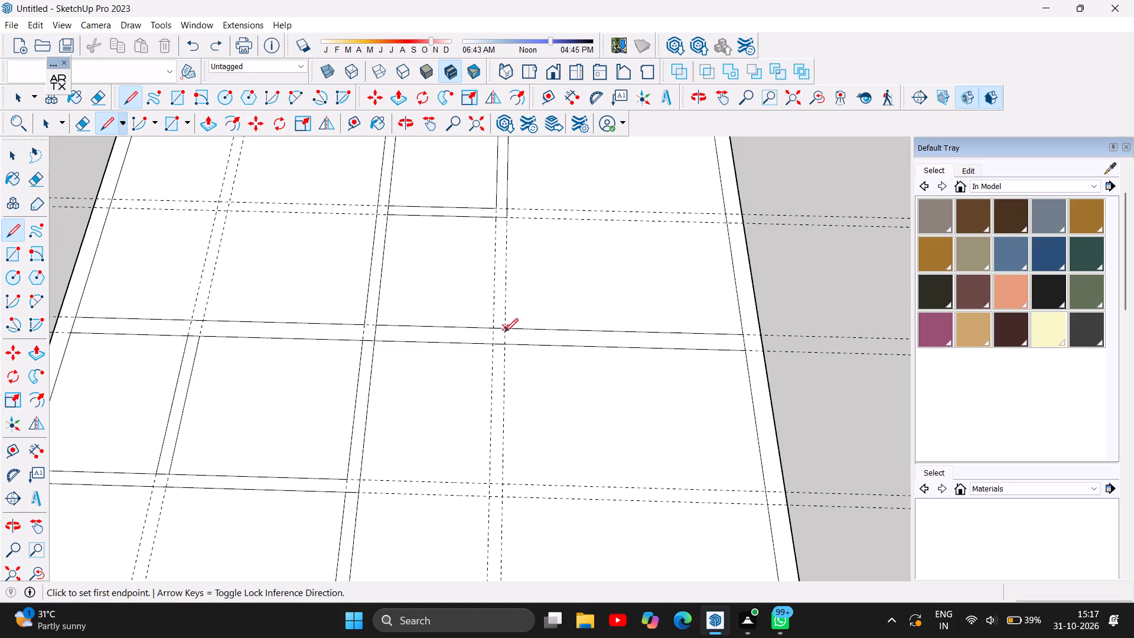
pyautogui.click(493, 329)
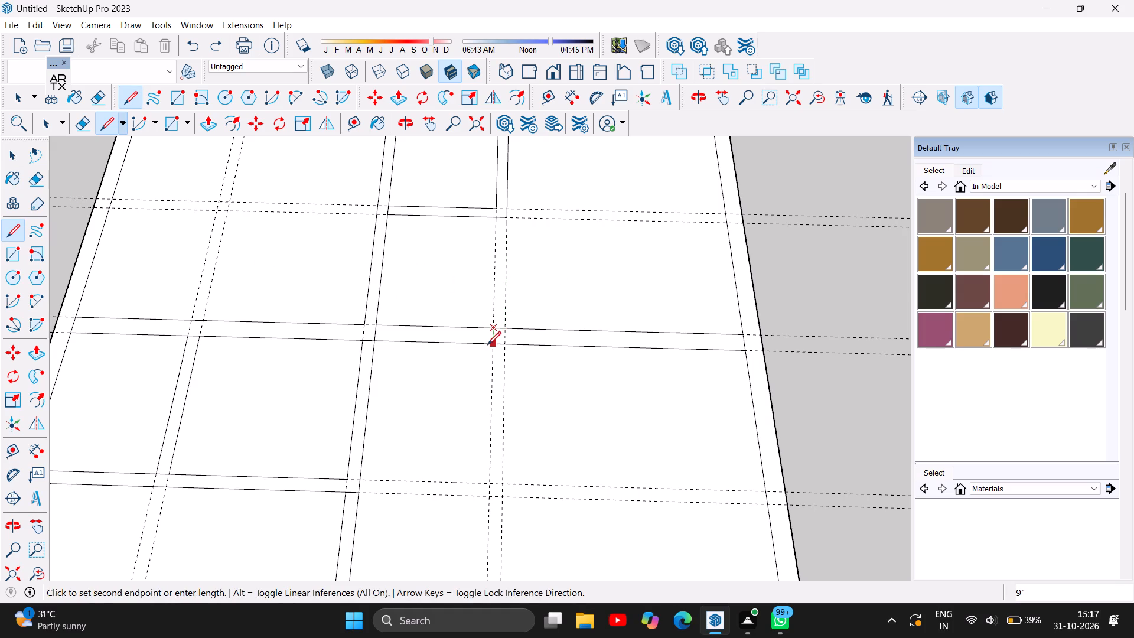
pyautogui.click(492, 344)
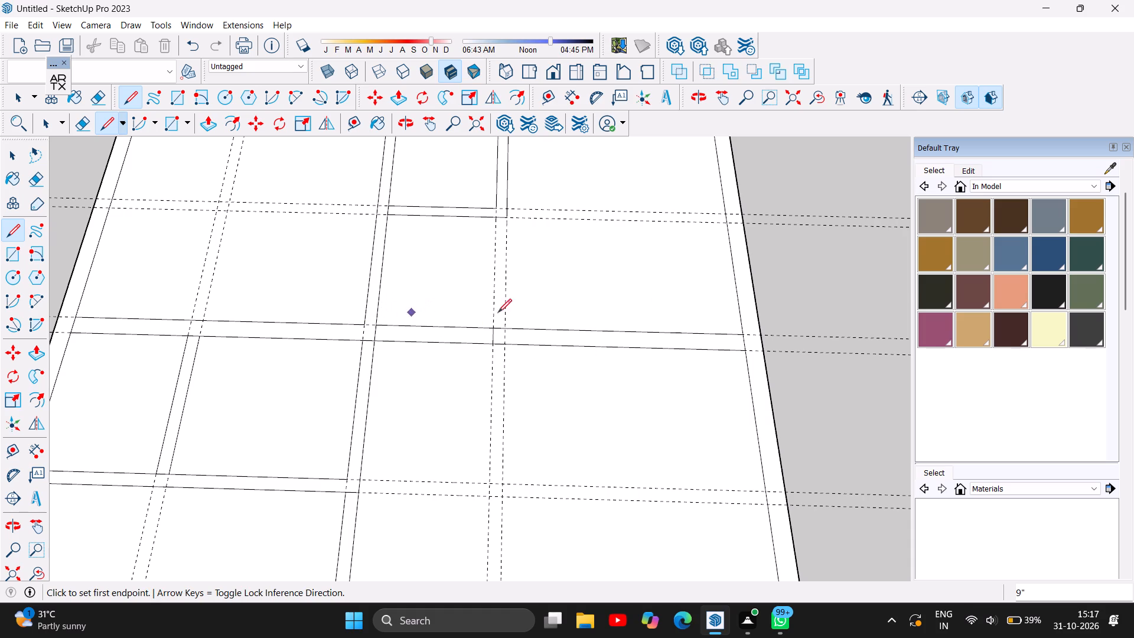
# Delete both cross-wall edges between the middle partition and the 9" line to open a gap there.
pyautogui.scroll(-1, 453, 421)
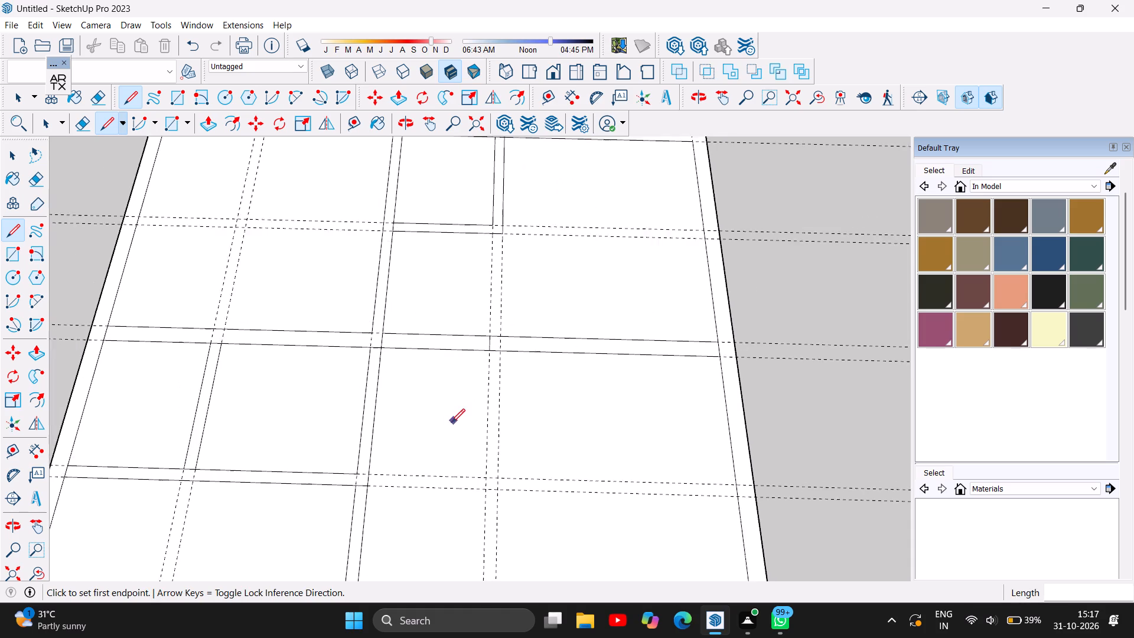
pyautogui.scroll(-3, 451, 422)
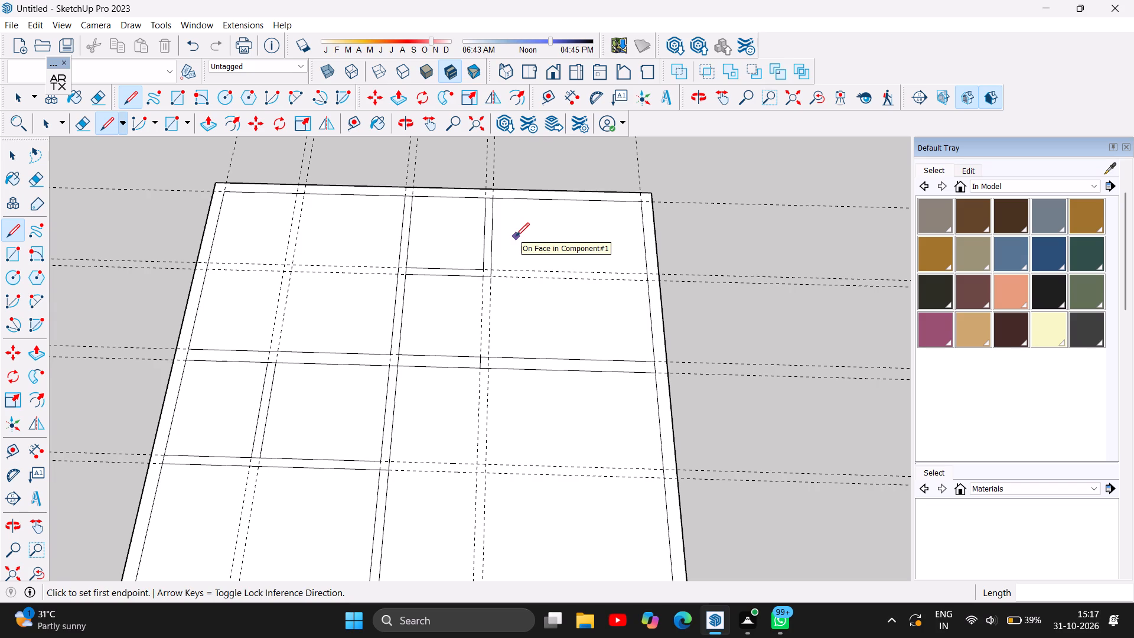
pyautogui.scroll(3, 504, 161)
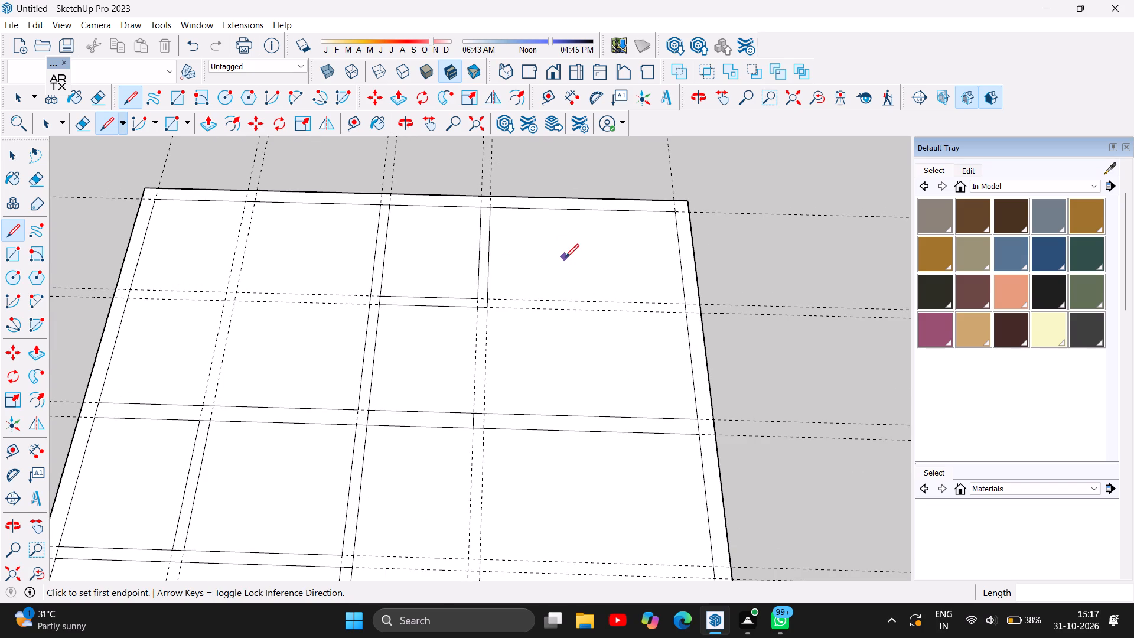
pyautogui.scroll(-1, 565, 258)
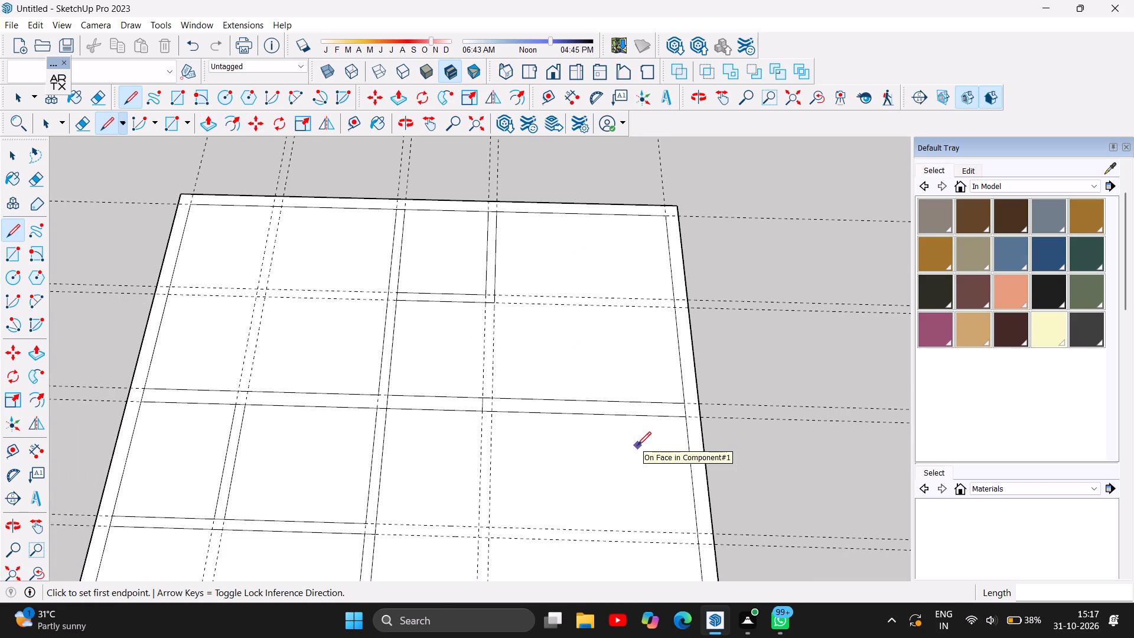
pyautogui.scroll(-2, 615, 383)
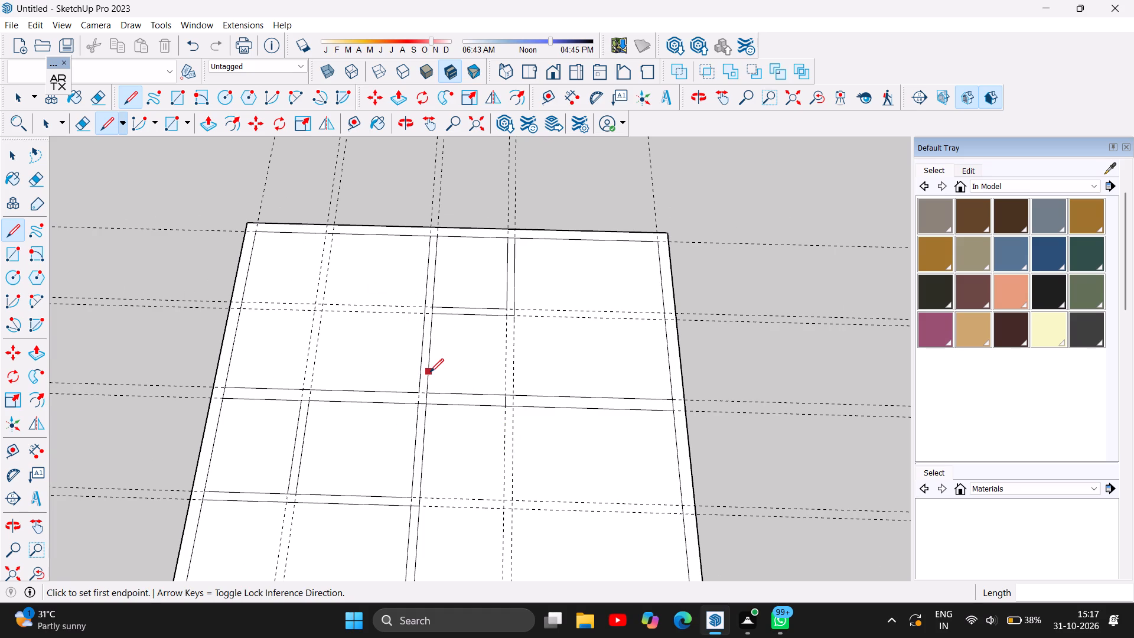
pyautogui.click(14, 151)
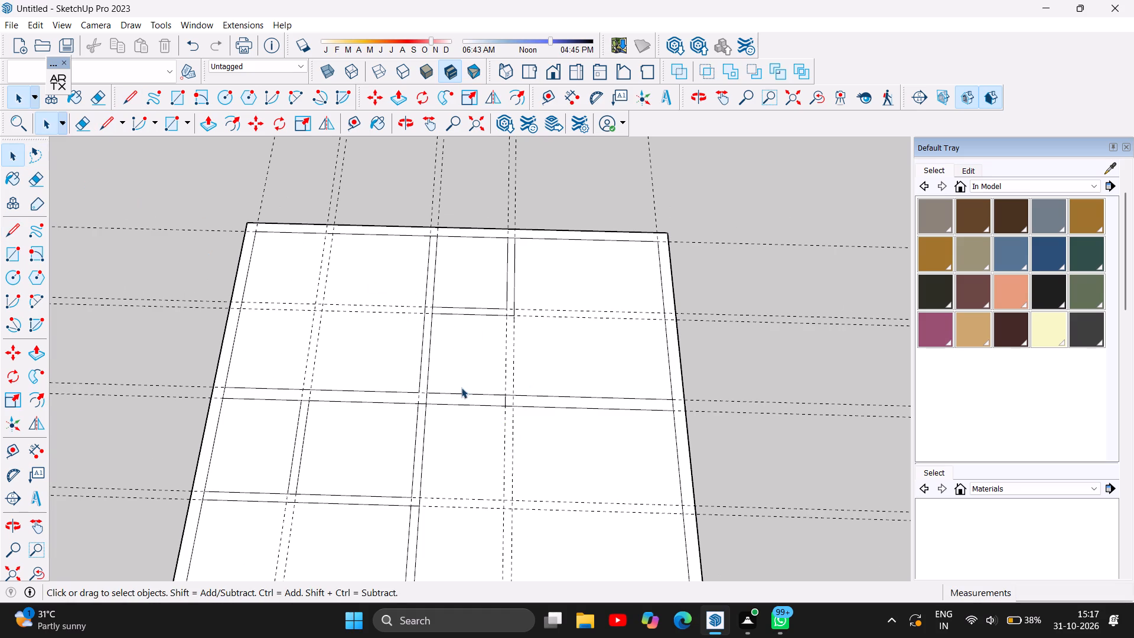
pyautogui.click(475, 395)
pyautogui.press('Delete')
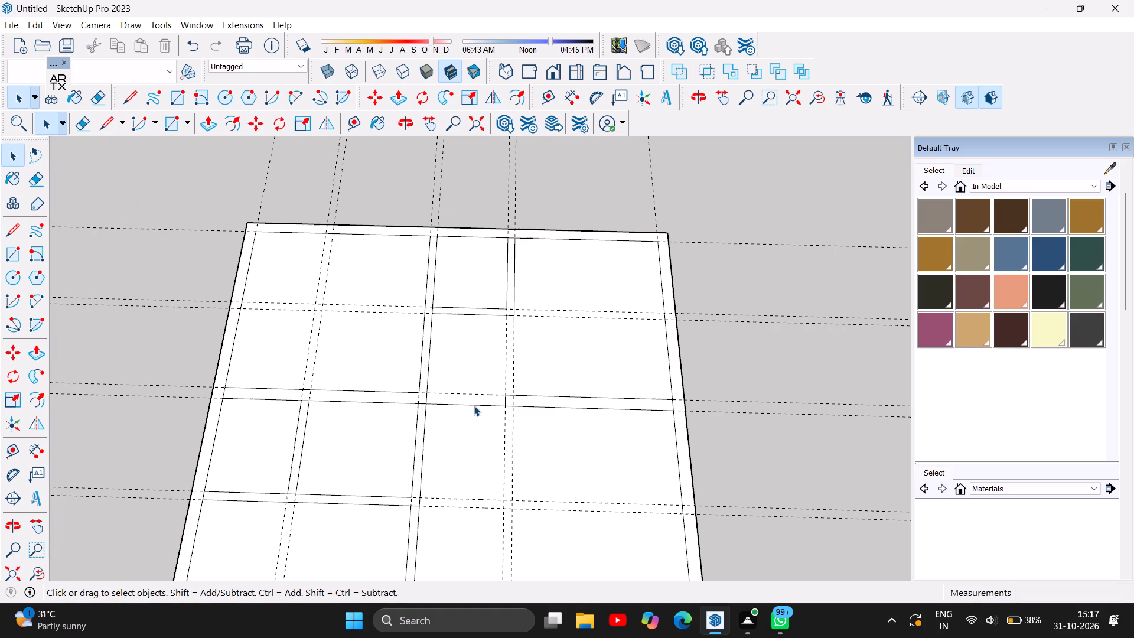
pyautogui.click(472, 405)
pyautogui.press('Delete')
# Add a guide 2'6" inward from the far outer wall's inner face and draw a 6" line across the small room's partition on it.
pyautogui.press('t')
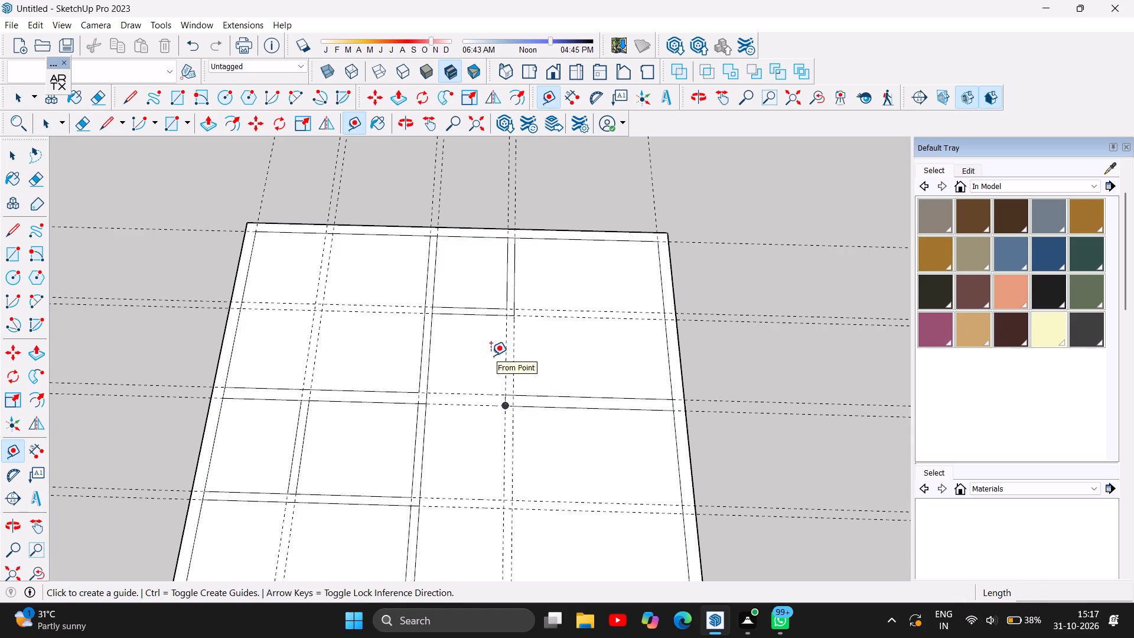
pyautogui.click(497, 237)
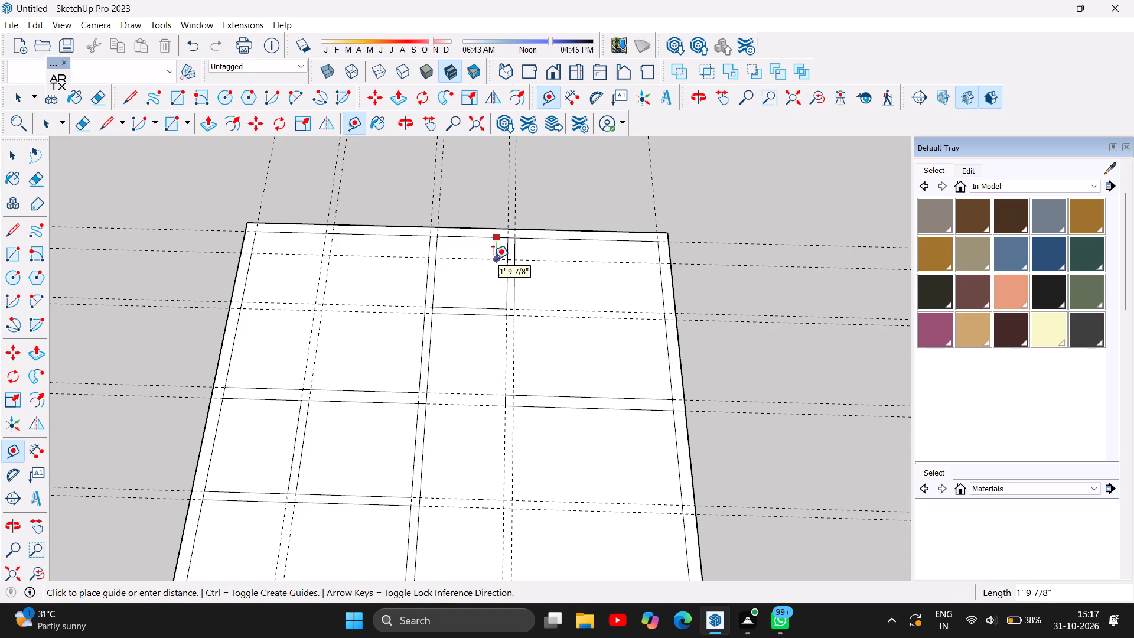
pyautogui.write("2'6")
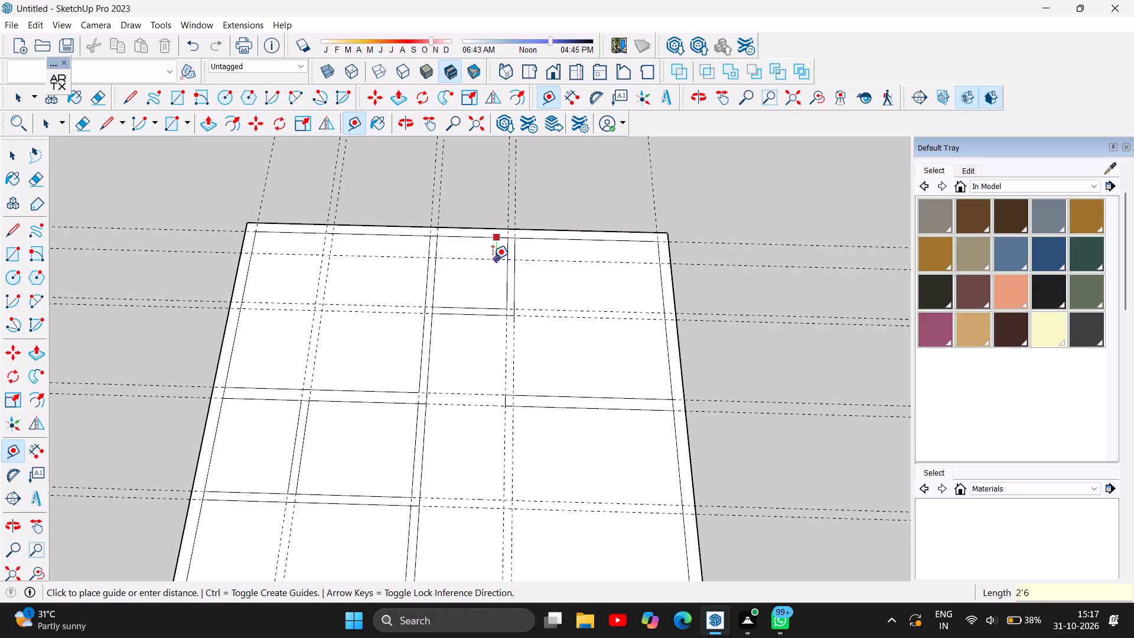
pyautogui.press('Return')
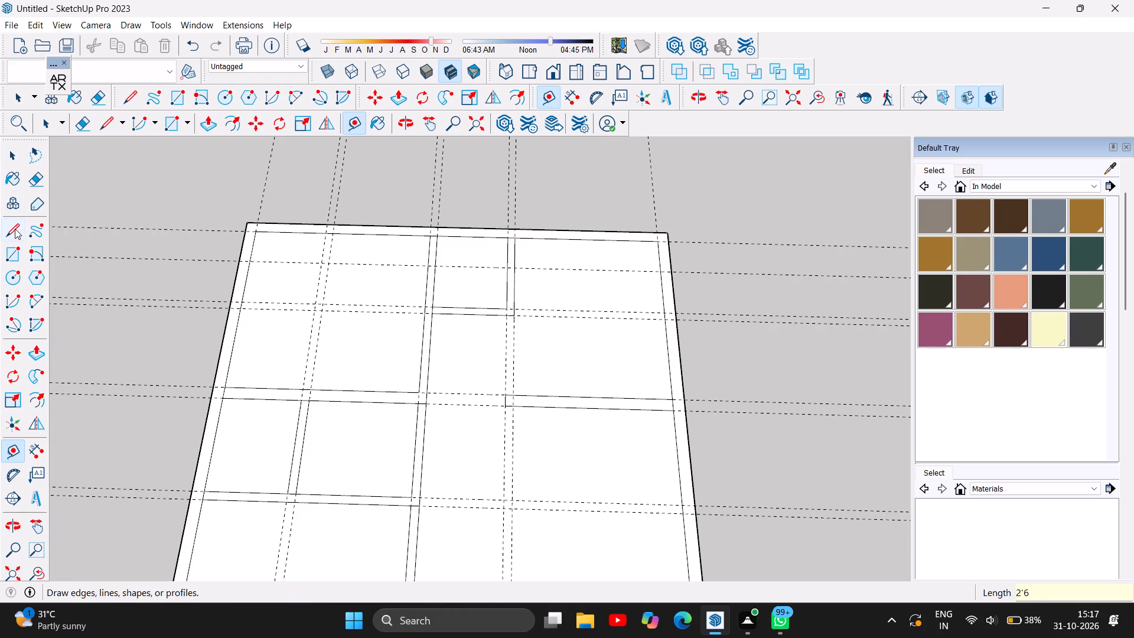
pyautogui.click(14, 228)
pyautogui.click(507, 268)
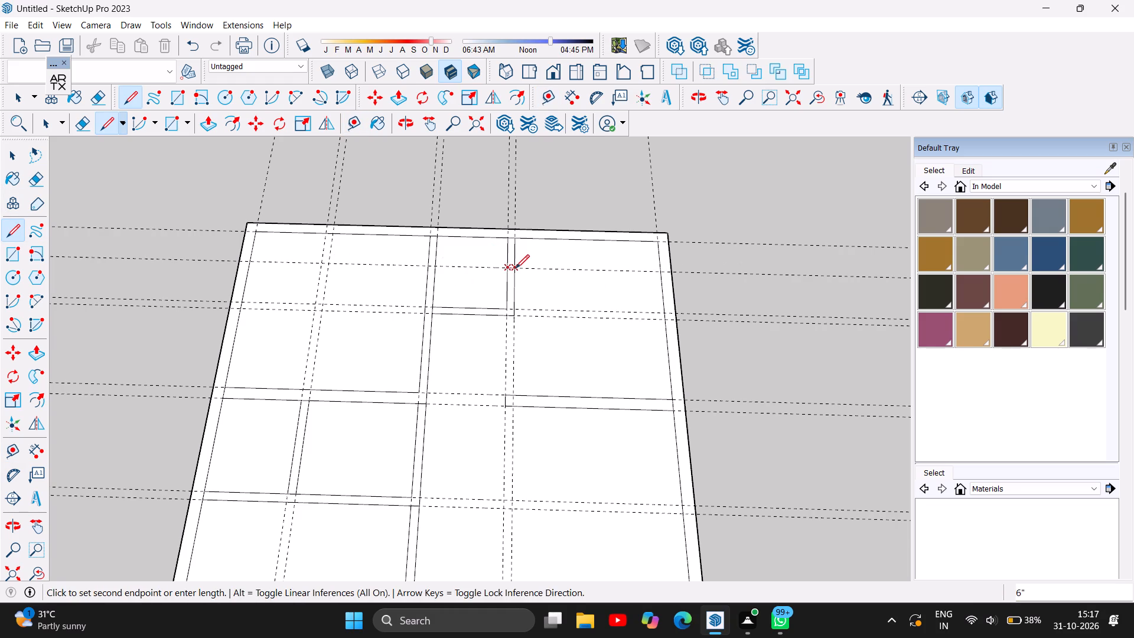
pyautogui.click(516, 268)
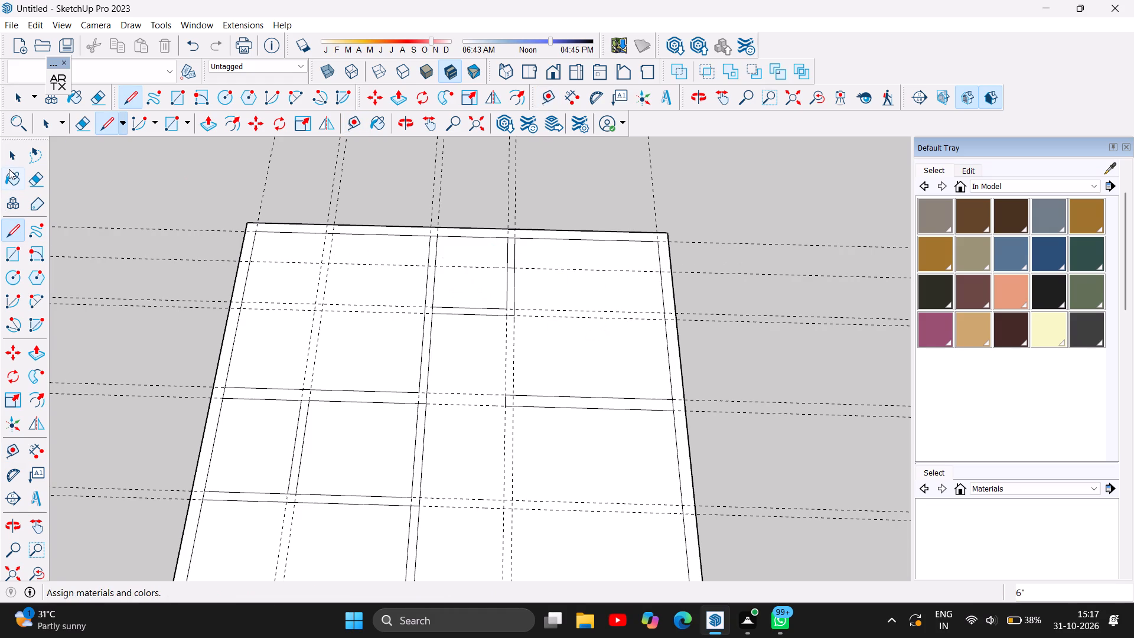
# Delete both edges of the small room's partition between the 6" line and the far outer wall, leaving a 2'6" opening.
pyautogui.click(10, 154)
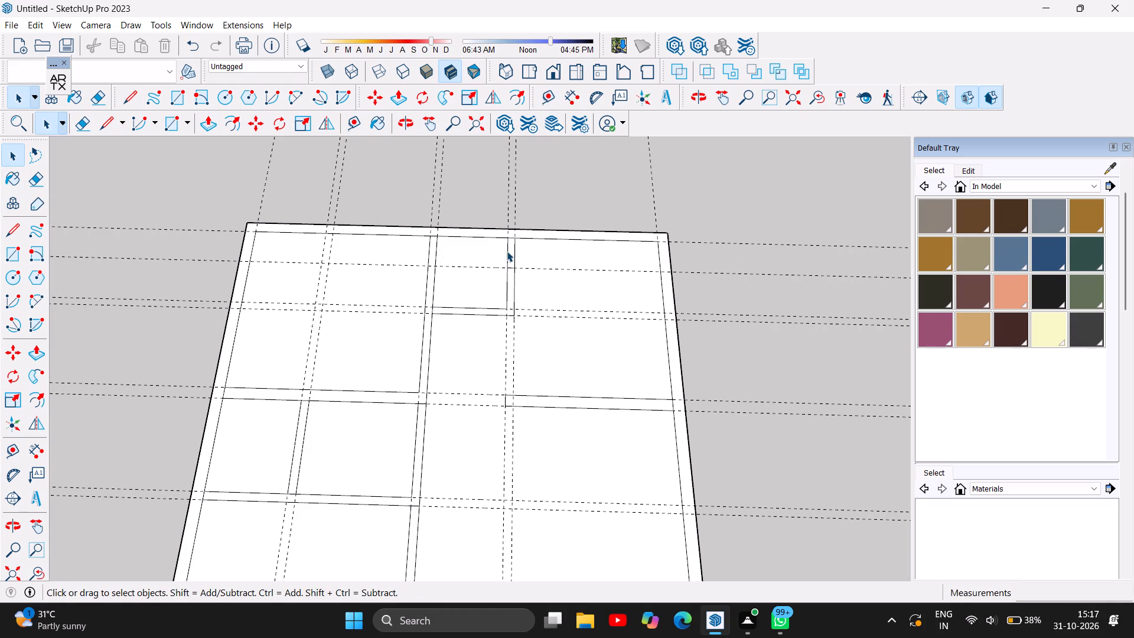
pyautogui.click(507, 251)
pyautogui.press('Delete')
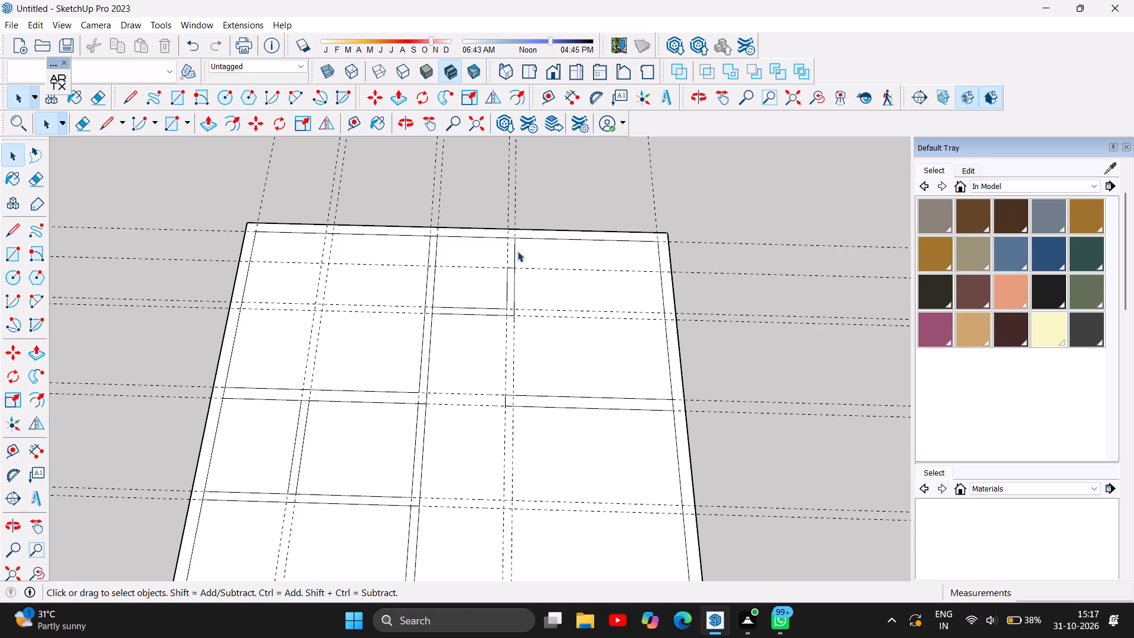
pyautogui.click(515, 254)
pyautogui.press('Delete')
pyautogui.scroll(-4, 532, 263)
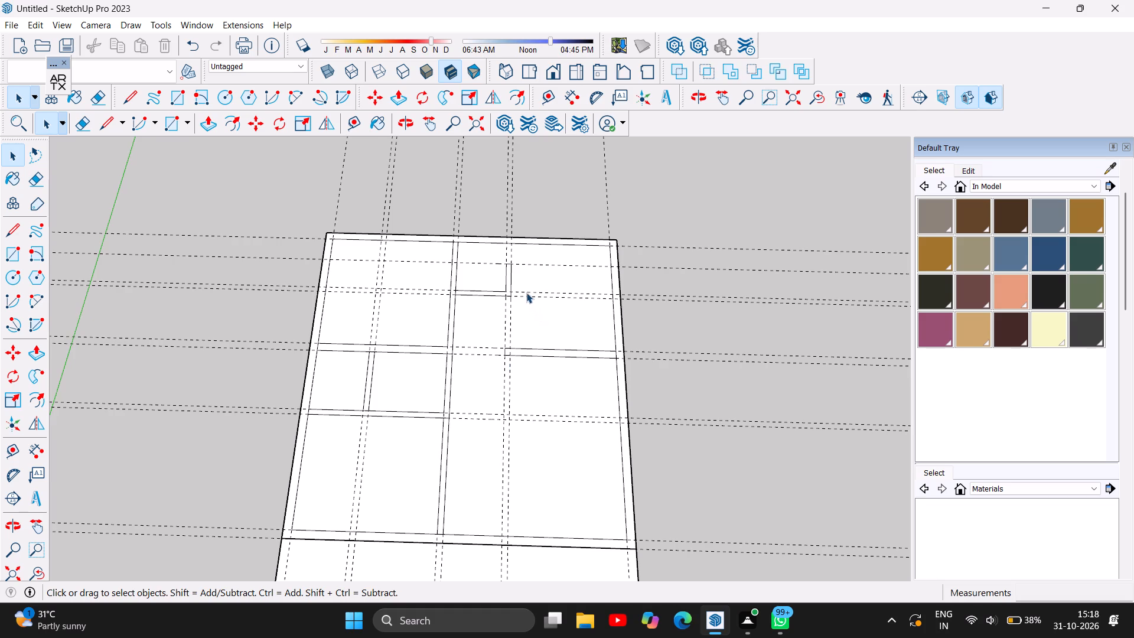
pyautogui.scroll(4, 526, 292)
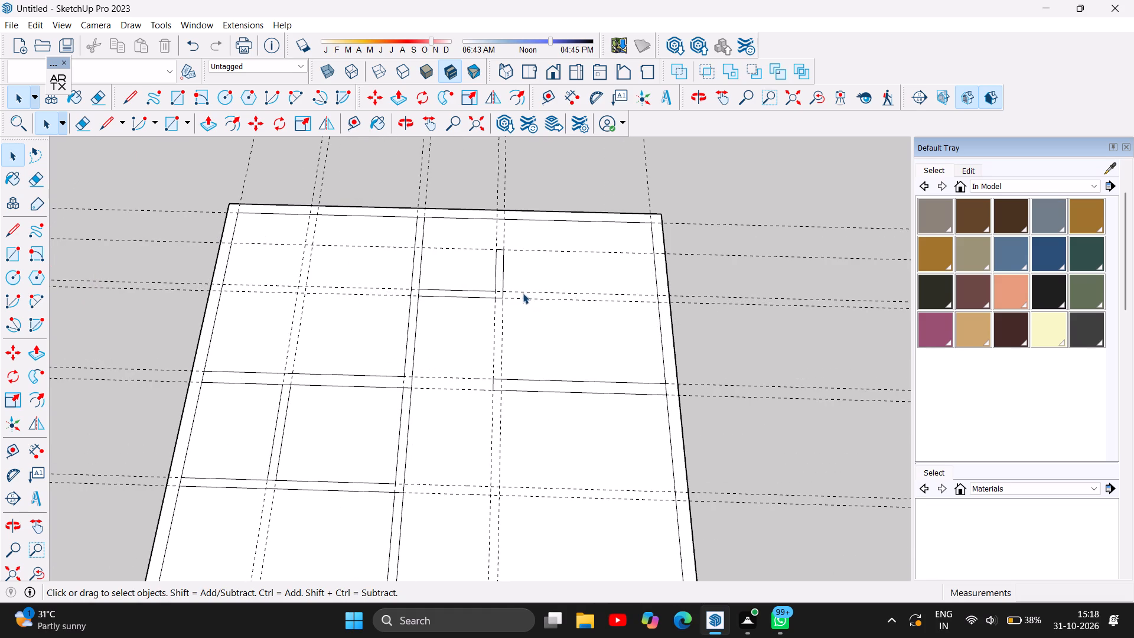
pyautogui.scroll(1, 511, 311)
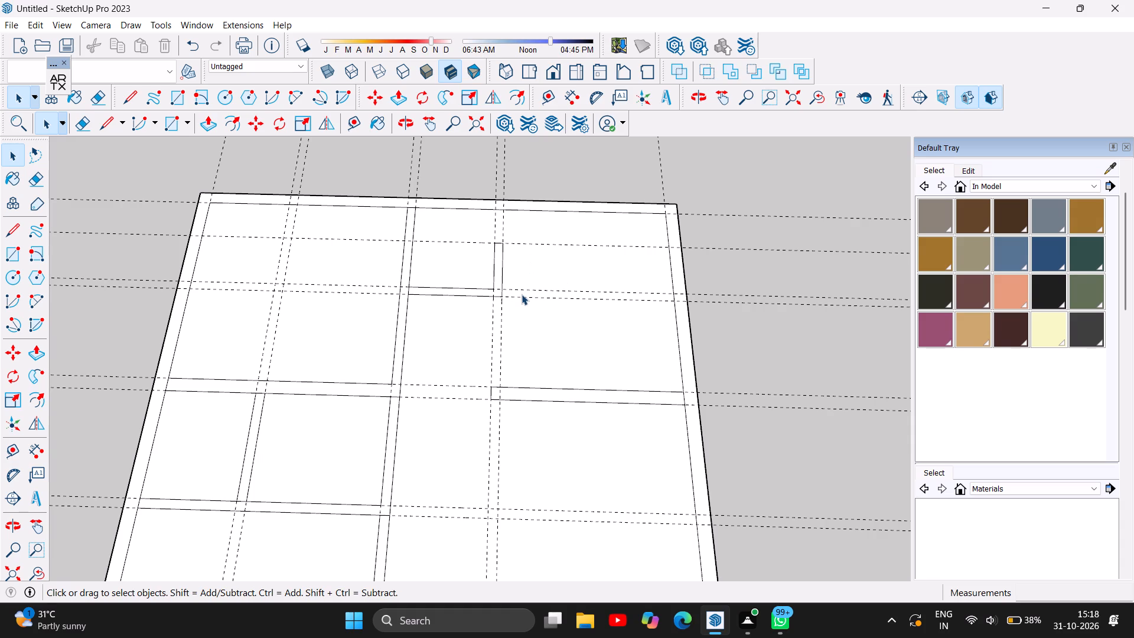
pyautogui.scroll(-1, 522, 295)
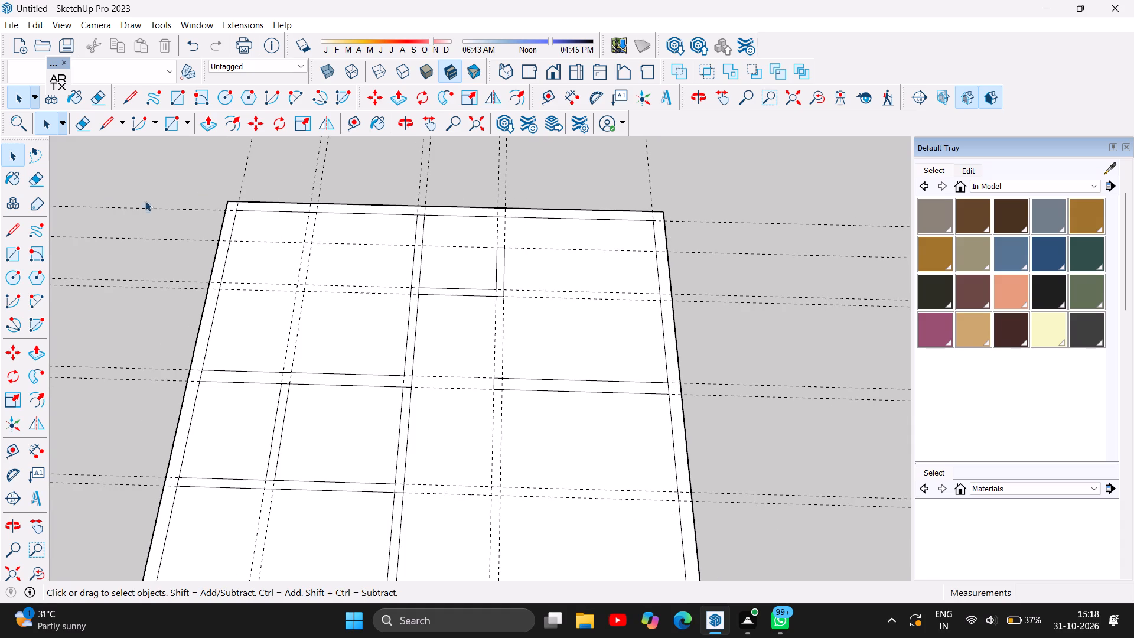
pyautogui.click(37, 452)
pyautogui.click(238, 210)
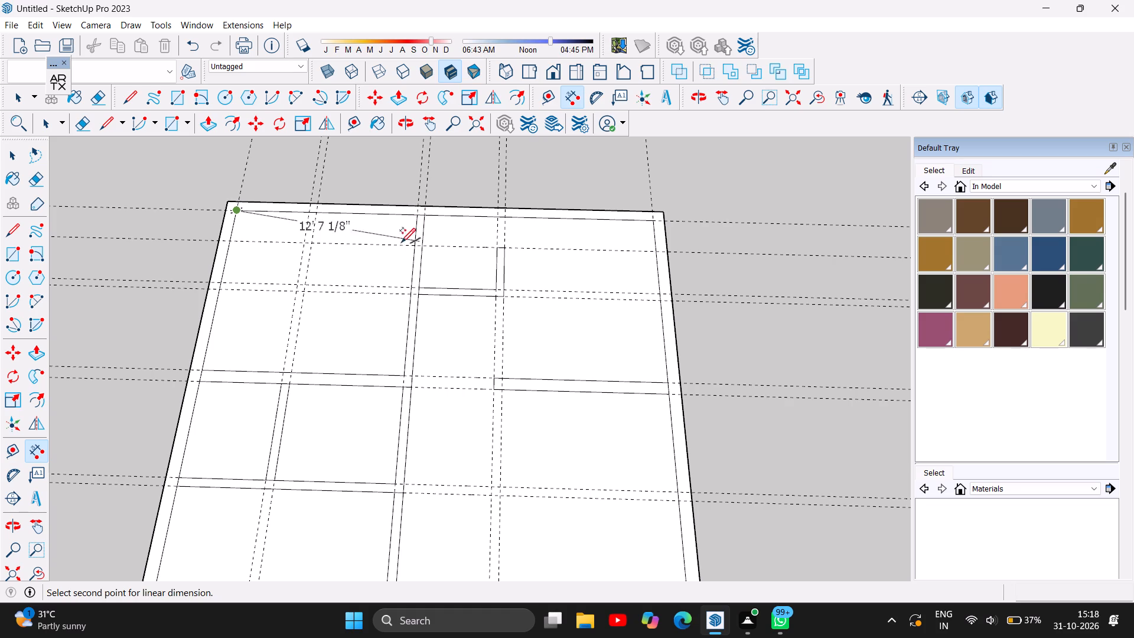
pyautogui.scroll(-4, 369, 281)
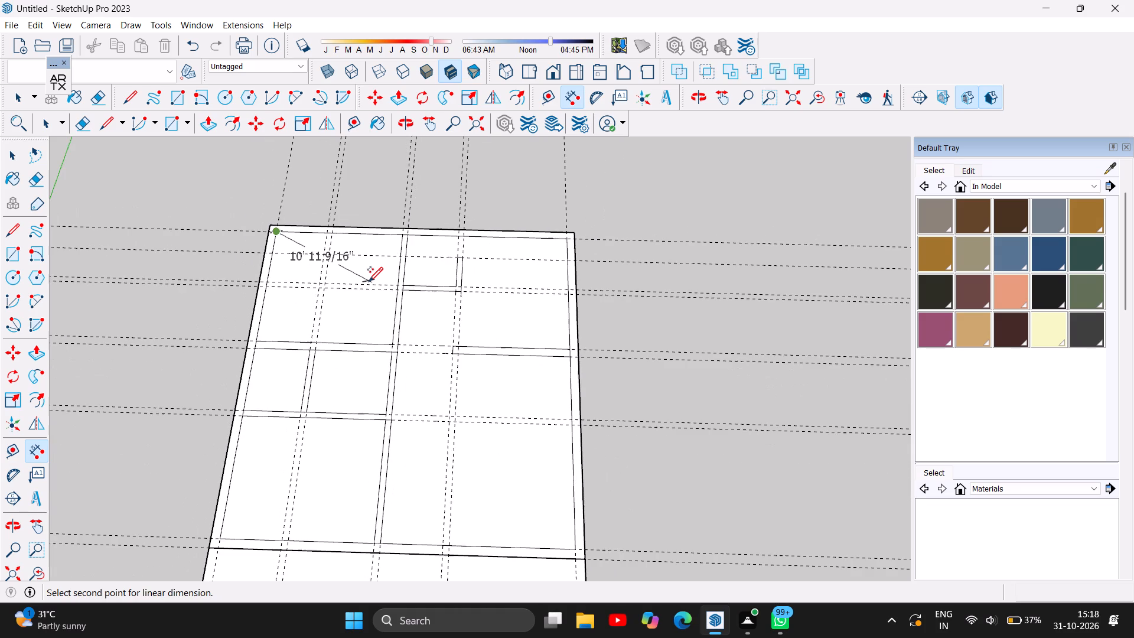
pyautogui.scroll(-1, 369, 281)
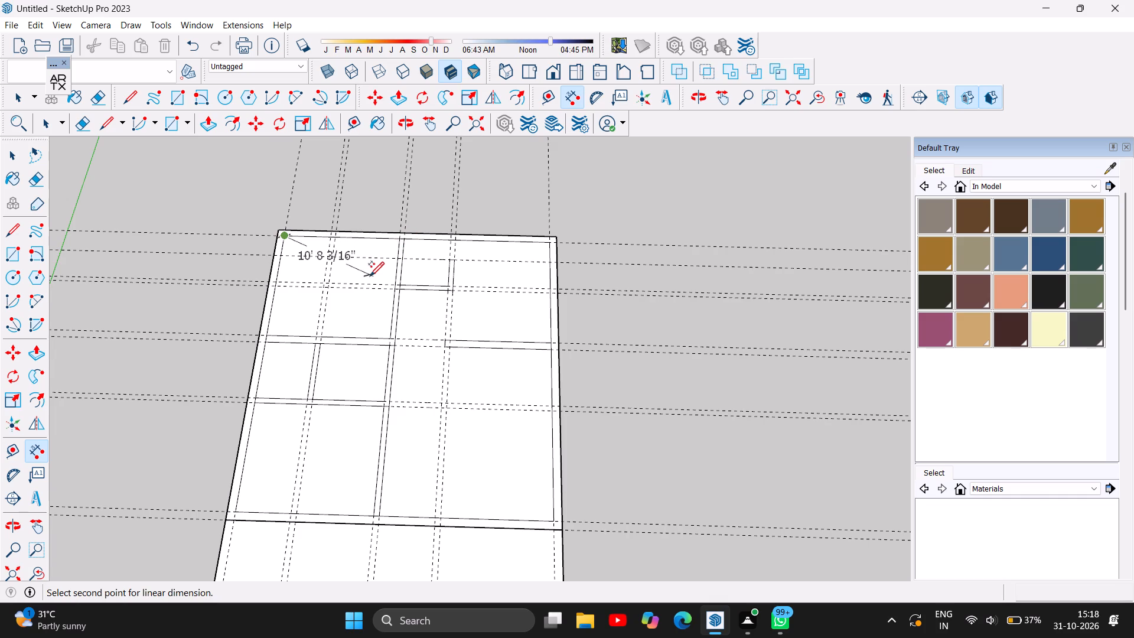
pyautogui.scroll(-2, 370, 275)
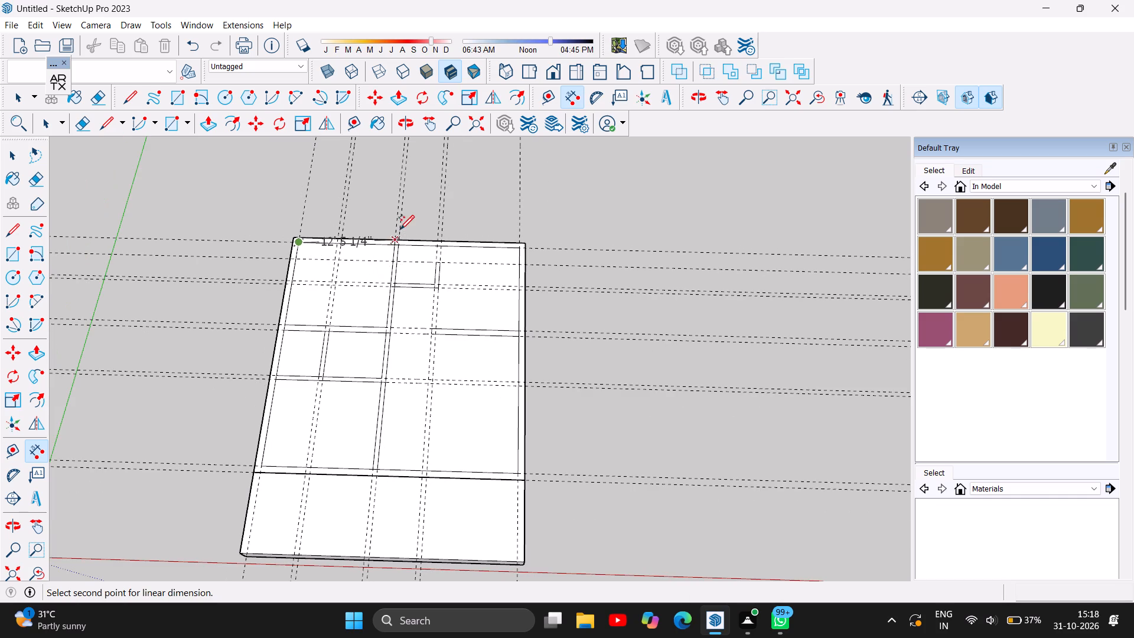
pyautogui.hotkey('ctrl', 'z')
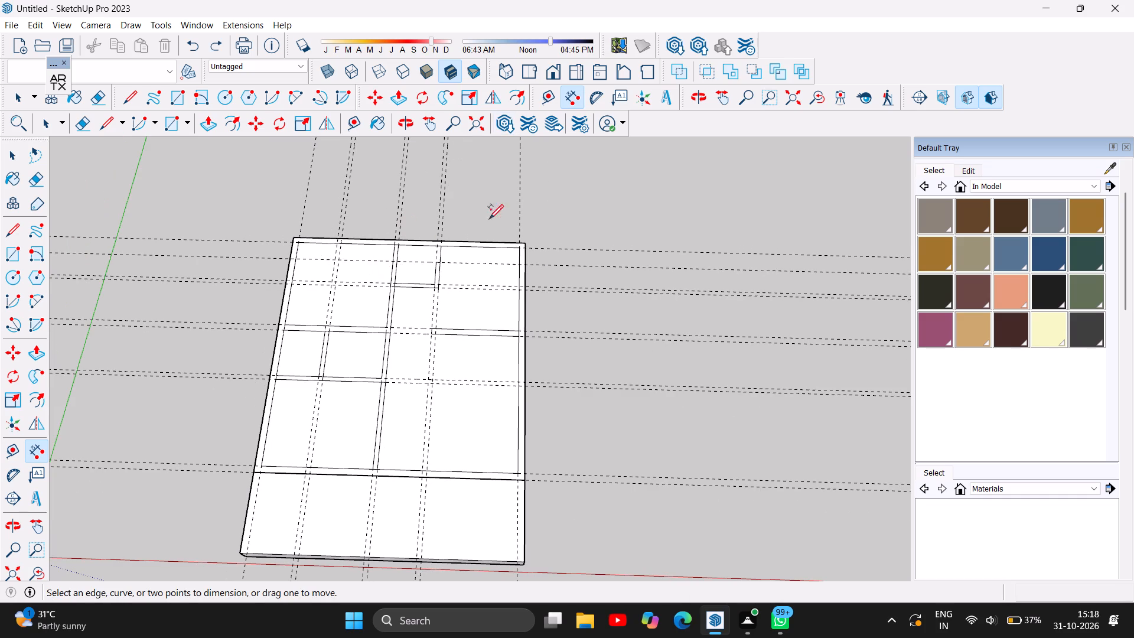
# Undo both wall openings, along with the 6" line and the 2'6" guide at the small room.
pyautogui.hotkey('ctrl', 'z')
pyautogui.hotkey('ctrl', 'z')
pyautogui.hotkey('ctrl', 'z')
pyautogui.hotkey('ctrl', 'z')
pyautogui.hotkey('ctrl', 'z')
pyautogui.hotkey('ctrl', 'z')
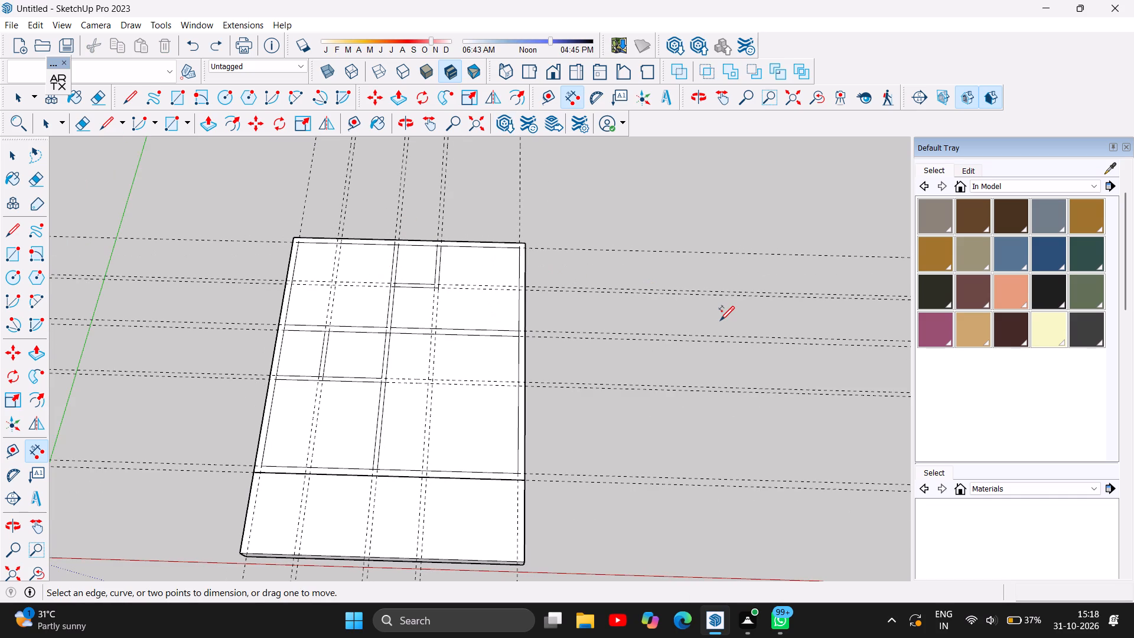
# Undo all the partition and outer wall lines on the slab, back to where only the guides are left.
pyautogui.hotkey('ctrl', 'z')
pyautogui.hotkey('ctrl', 'z')
pyautogui.hotkey('ctrl', 'z')
pyautogui.hotkey('ctrl', 'z')
pyautogui.hotkey('ctrl', 'z')
pyautogui.hotkey('ctrl', 'z')
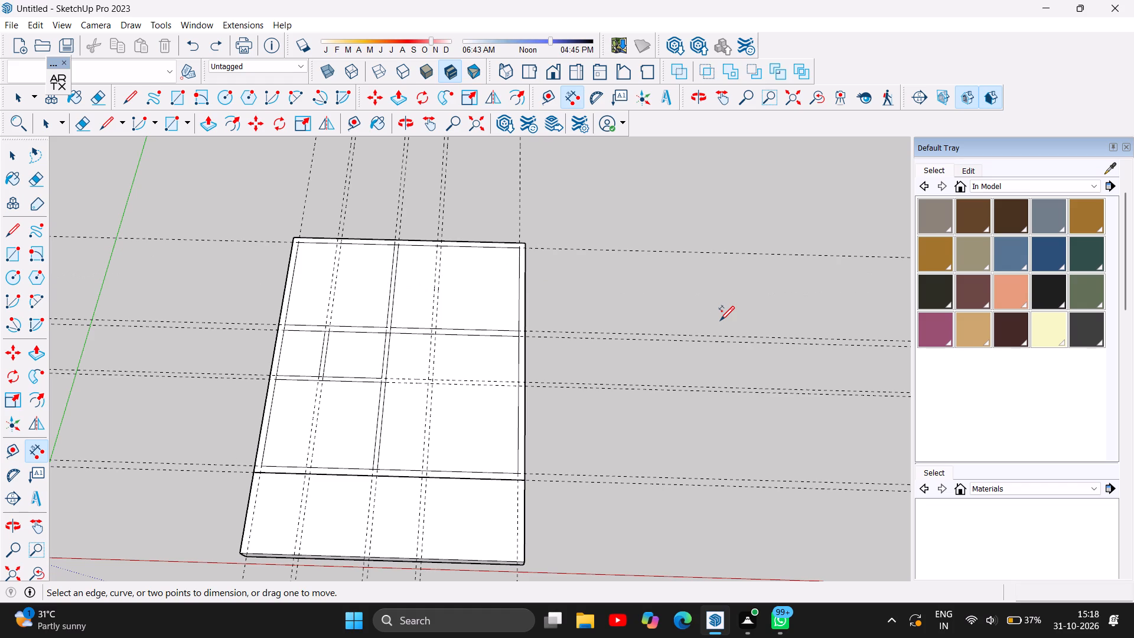
pyautogui.hotkey('ctrl', 'z')
pyautogui.hotkey('ctrl', 'z')
pyautogui.hotkey('ctrl', 'z')
pyautogui.hotkey('ctrl', 'z')
pyautogui.hotkey('ctrl', 'z')
pyautogui.hotkey('ctrl', 'z')
pyautogui.hotkey('ctrl', 'z')
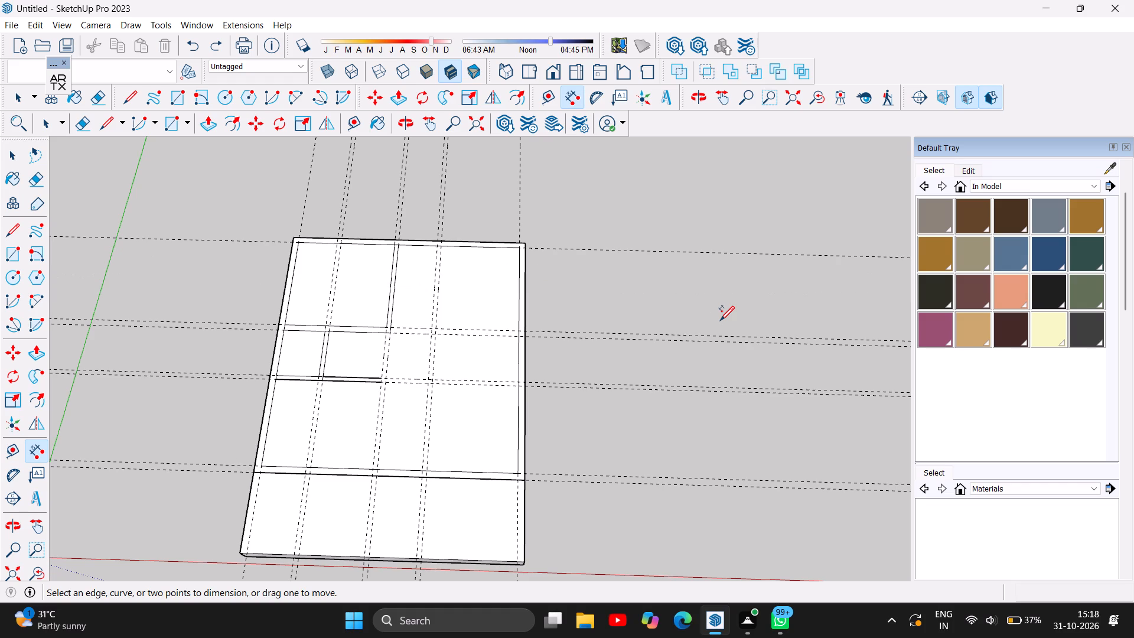
pyautogui.hotkey('ctrl', 'z')
pyautogui.hotkey('ctrl', 'z')
pyautogui.hotkey('ctrl', 'z')
pyautogui.hotkey('ctrl', 'z')
pyautogui.hotkey('ctrl', 'z')
pyautogui.hotkey('ctrl', 'z')
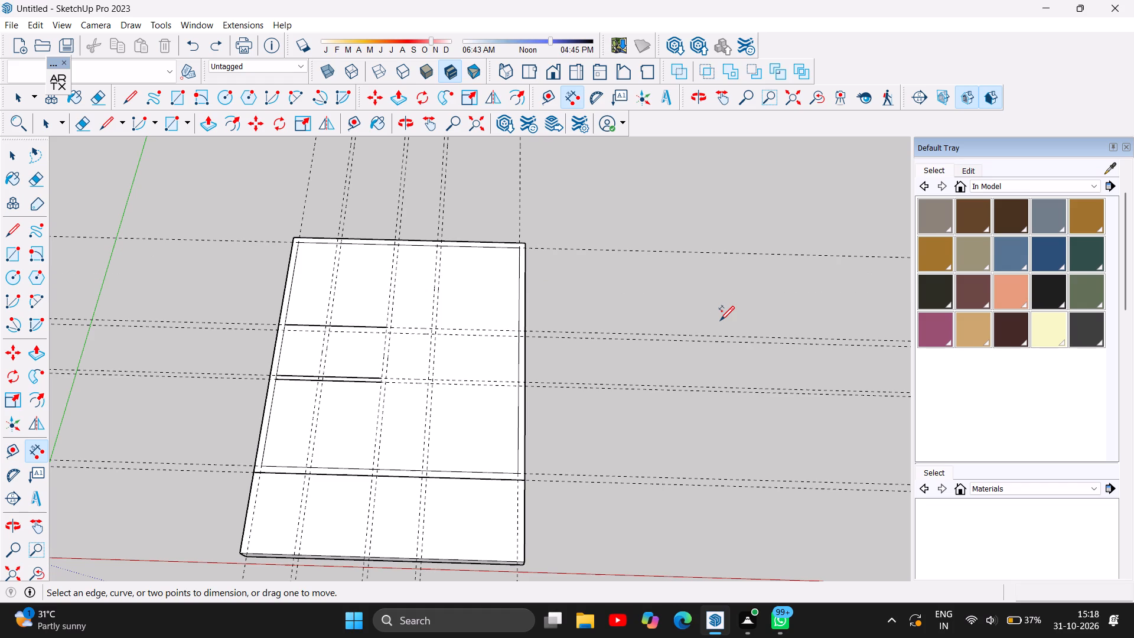
pyautogui.hotkey('ctrl', 'z')
pyautogui.hotkey('ctrl', 'z')
pyautogui.hotkey('ctrl', 'z')
pyautogui.hotkey('ctrl', 'z')
pyautogui.hotkey('ctrl', 'z')
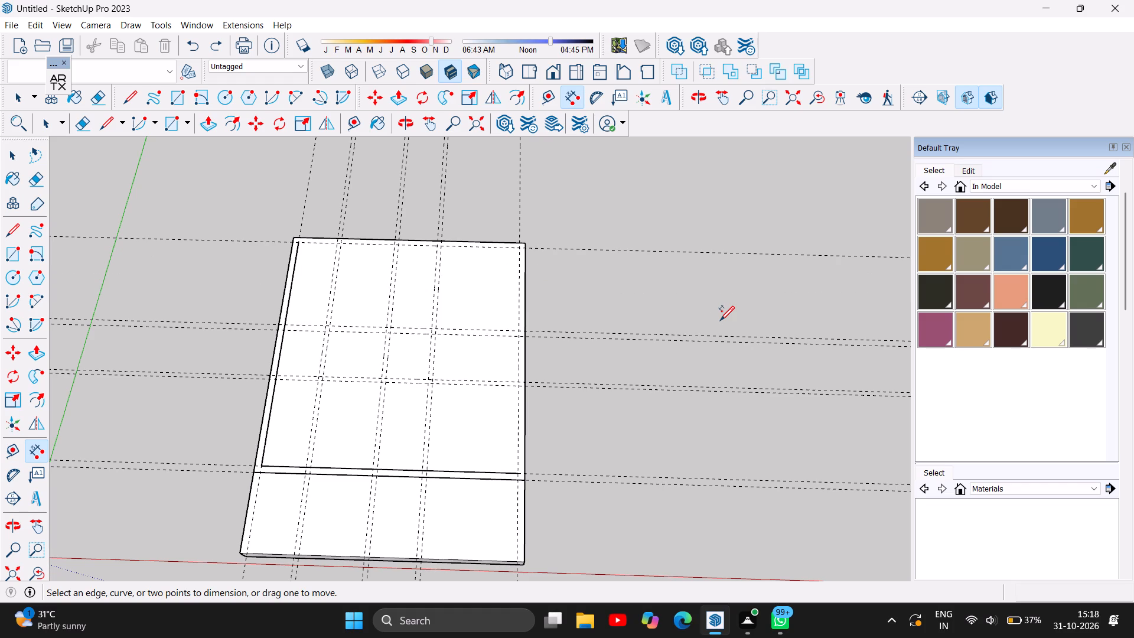
pyautogui.hotkey('ctrl', 'z')
pyautogui.hotkey('ctrl', 'z')
pyautogui.hotkey('ctrl', 'z')
pyautogui.hotkey('ctrl', 'z')
pyautogui.hotkey('ctrl', 'z')
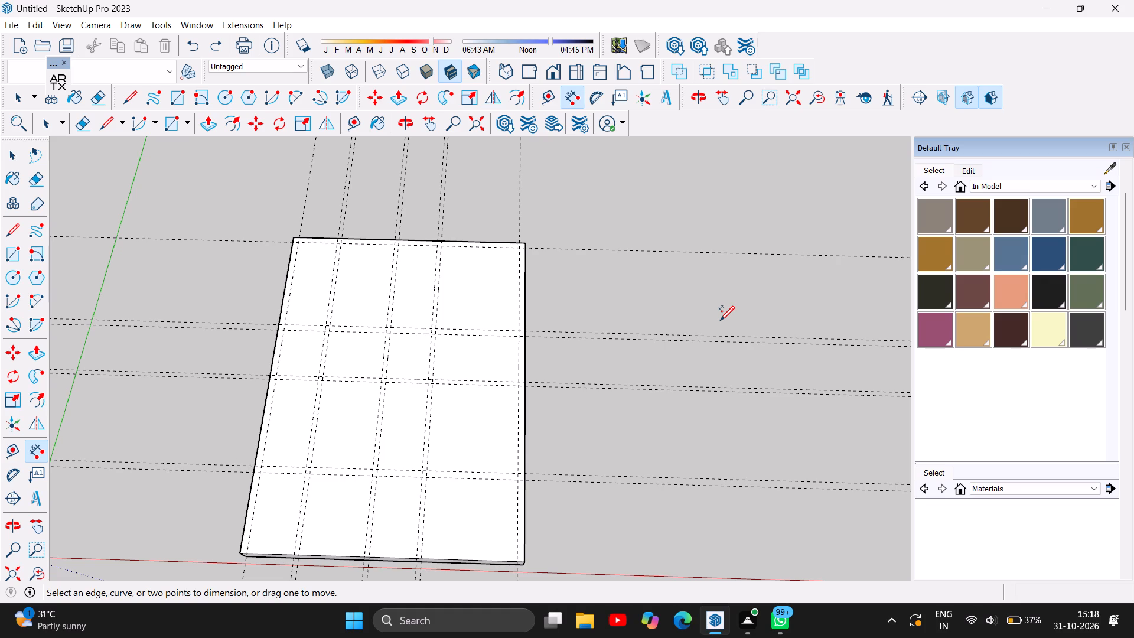
# Undo all the guides across and along the slab, back to the bare slab.
pyautogui.hotkey('ctrl', 'z')
pyautogui.hotkey('ctrl', 'z')
pyautogui.hotkey('ctrl', 'z')
pyautogui.hotkey('ctrl', 'z')
pyautogui.hotkey('ctrl', 'z')
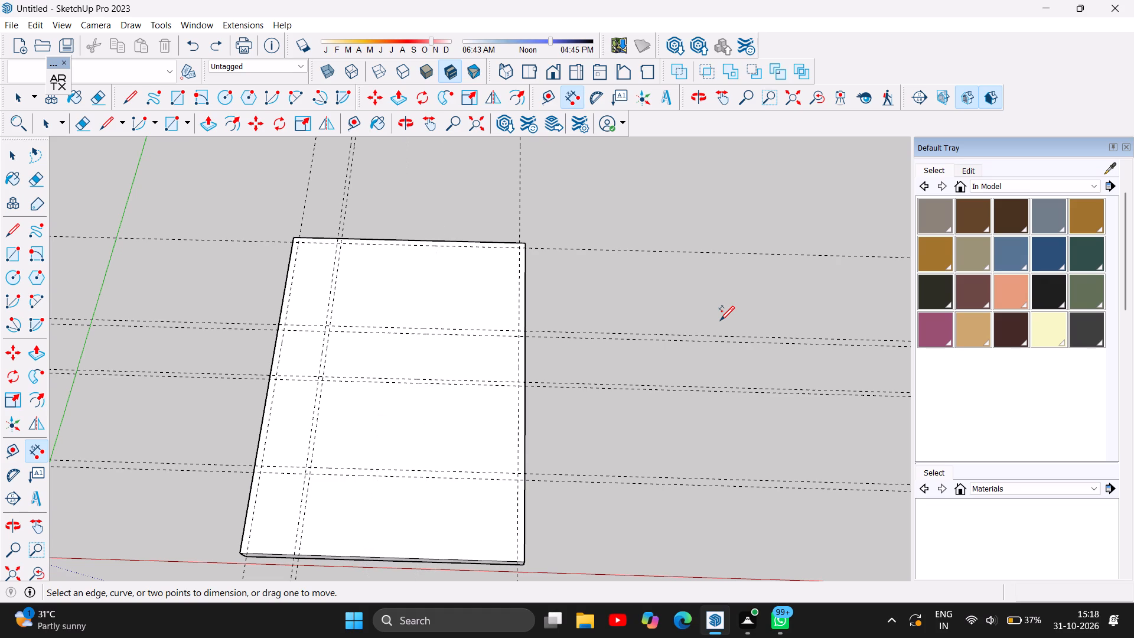
pyautogui.hotkey('ctrl', 'z')
pyautogui.hotkey('ctrl', 'z')
pyautogui.hotkey('ctrl', 'z')
pyautogui.hotkey('ctrl', 'z')
pyautogui.hotkey('ctrl', 'z')
pyautogui.hotkey('ctrl', 'z')
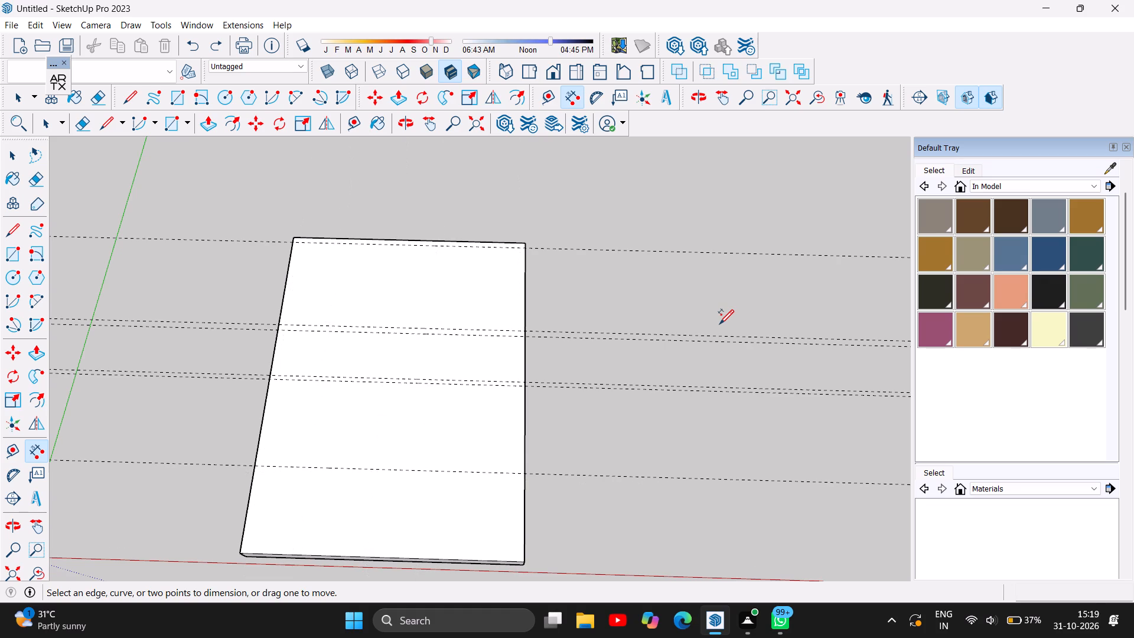
pyautogui.hotkey('ctrl', 'z')
pyautogui.hotkey('ctrl', 'z')
pyautogui.hotkey('ctrl', 'z')
pyautogui.hotkey('ctrl', 'z')
pyautogui.hotkey('ctrl', 'z')
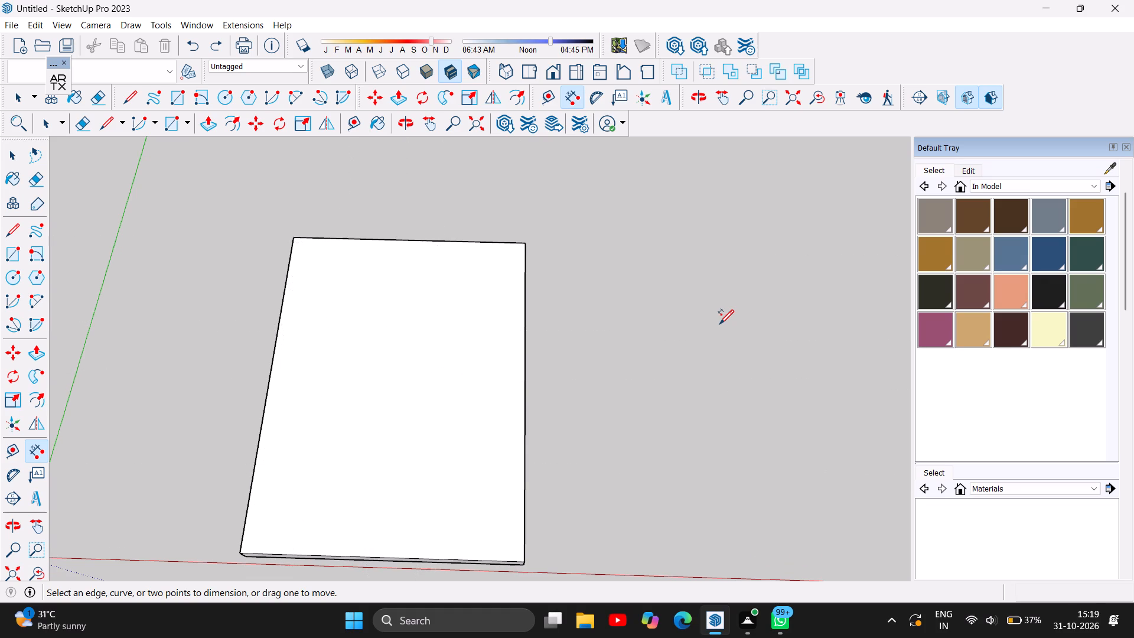
# Add guides 9" inward from the slab's far short edge and from both long edges.
pyautogui.press('t')
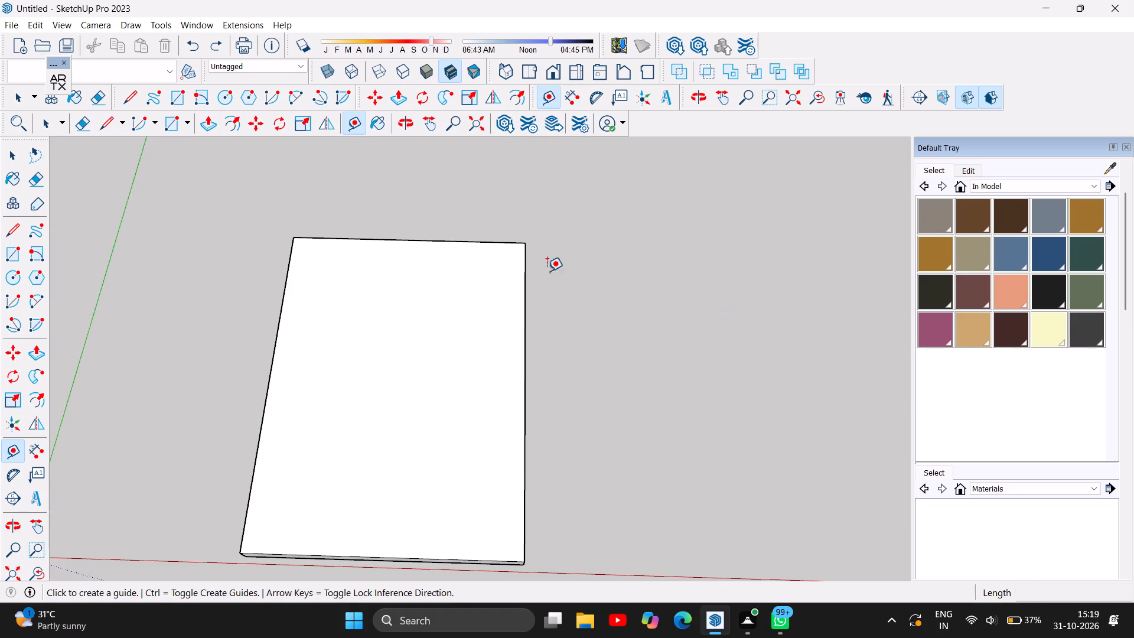
pyautogui.click(446, 240)
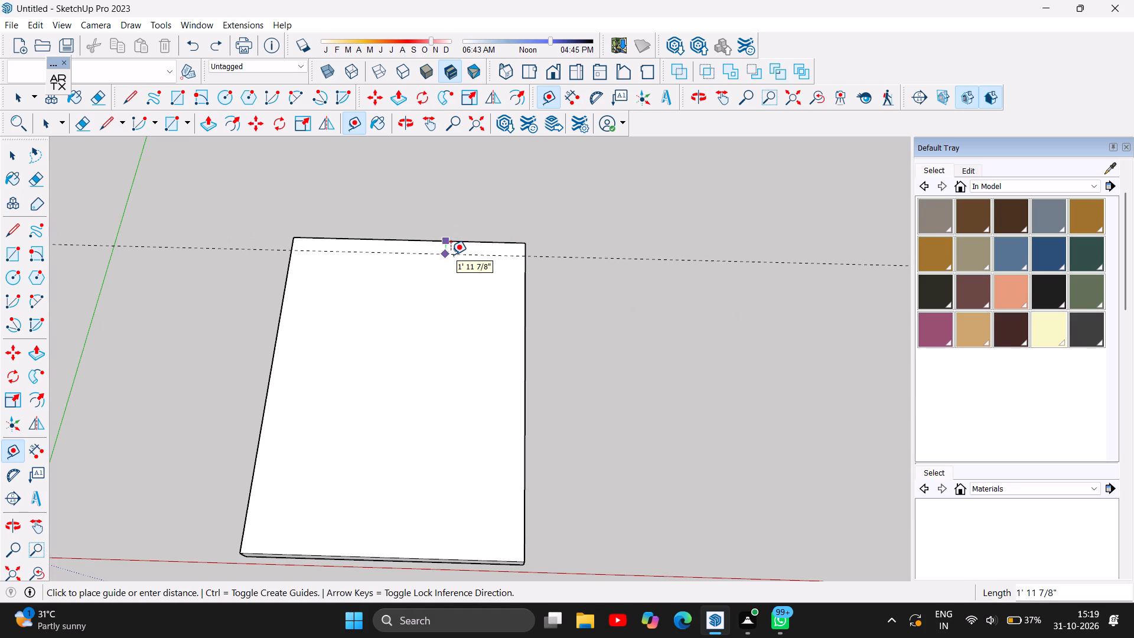
pyautogui.press('9')
pyautogui.press('Return')
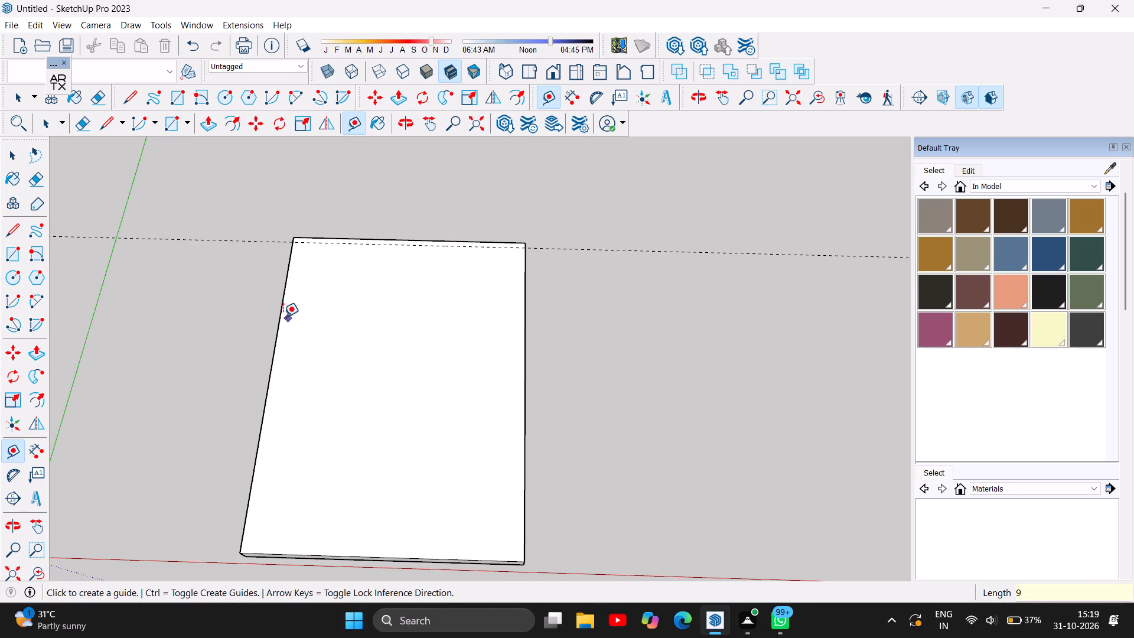
pyautogui.click(279, 317)
pyautogui.press('9')
pyautogui.press('Return')
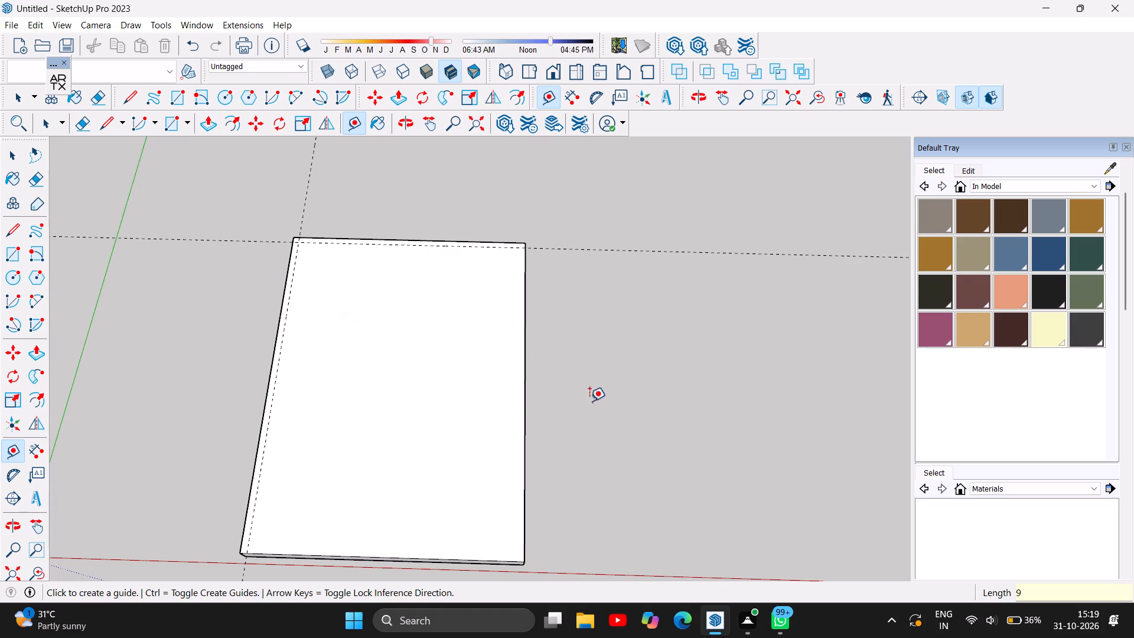
pyautogui.click(524, 390)
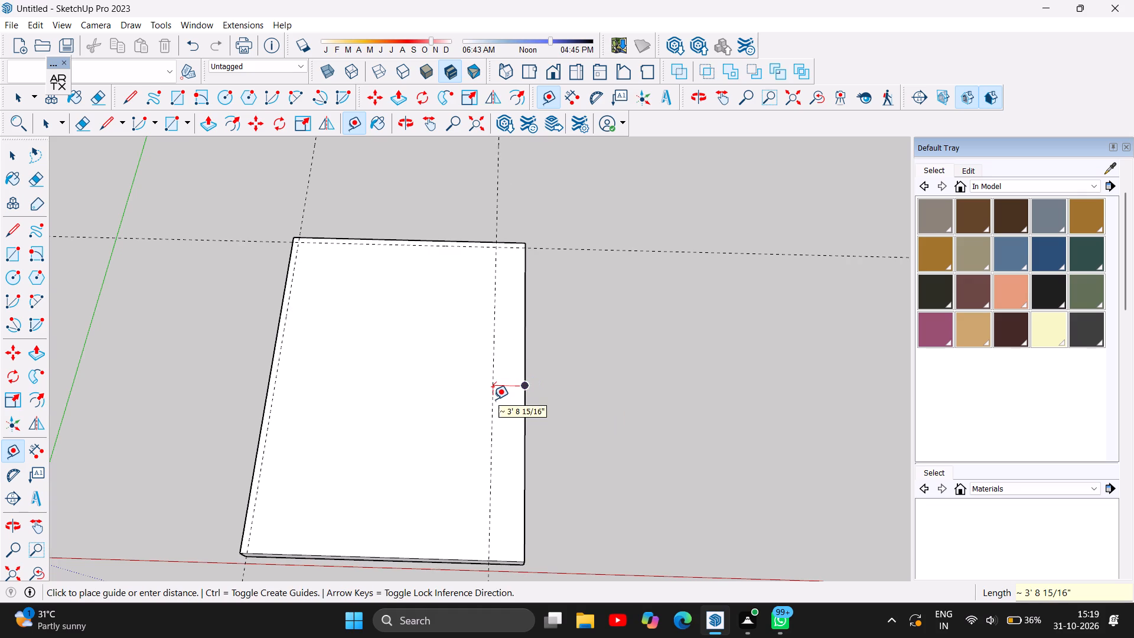
pyautogui.press('9')
pyautogui.press('Return')
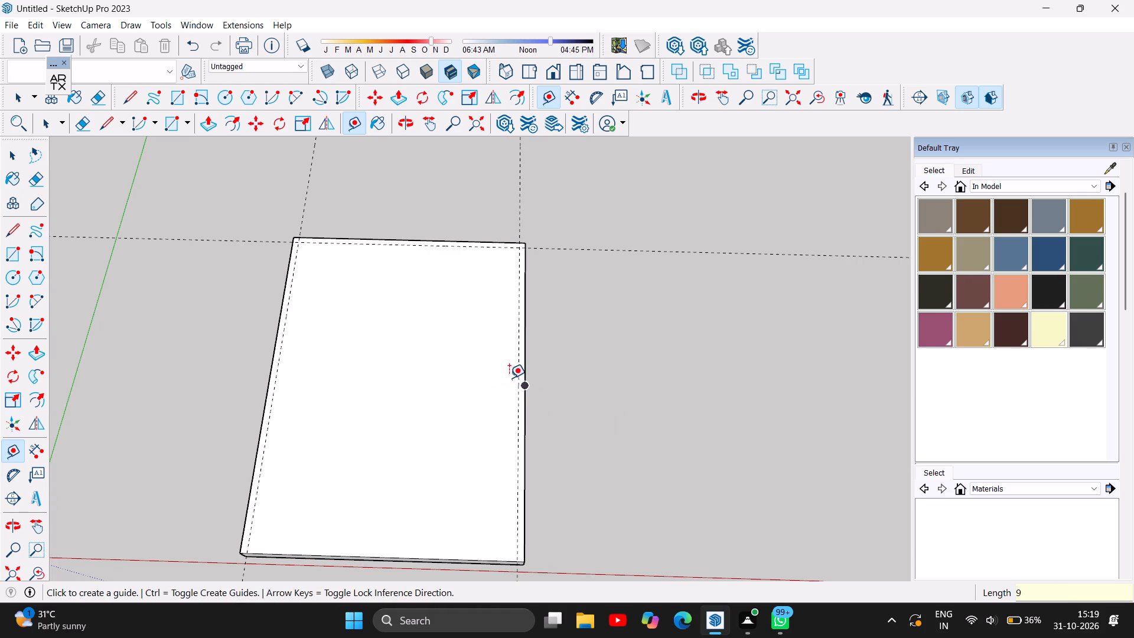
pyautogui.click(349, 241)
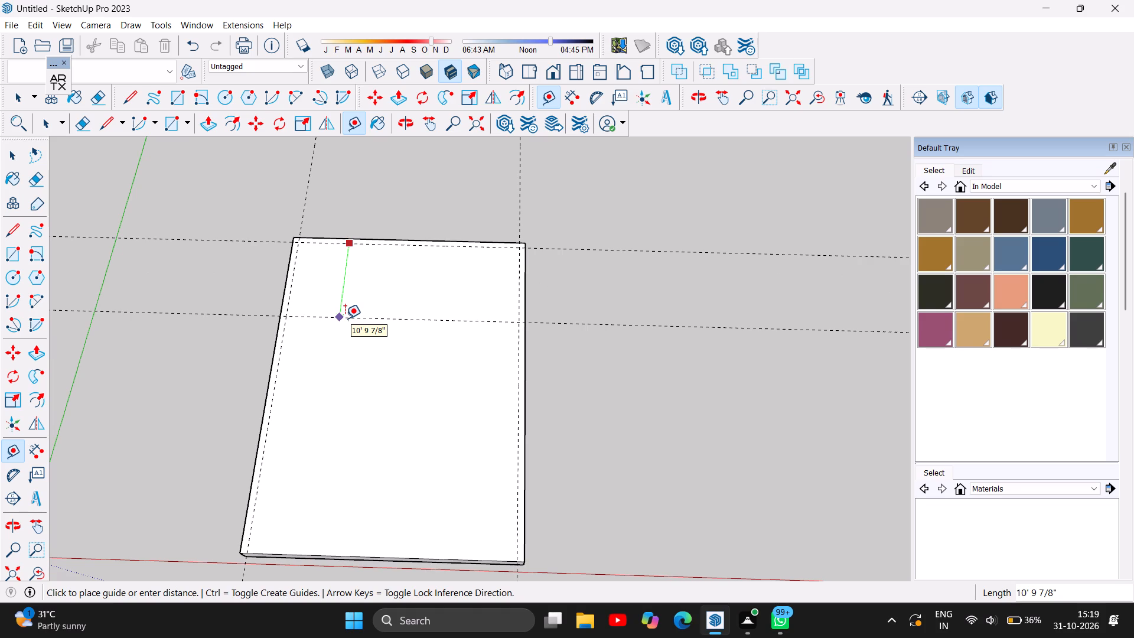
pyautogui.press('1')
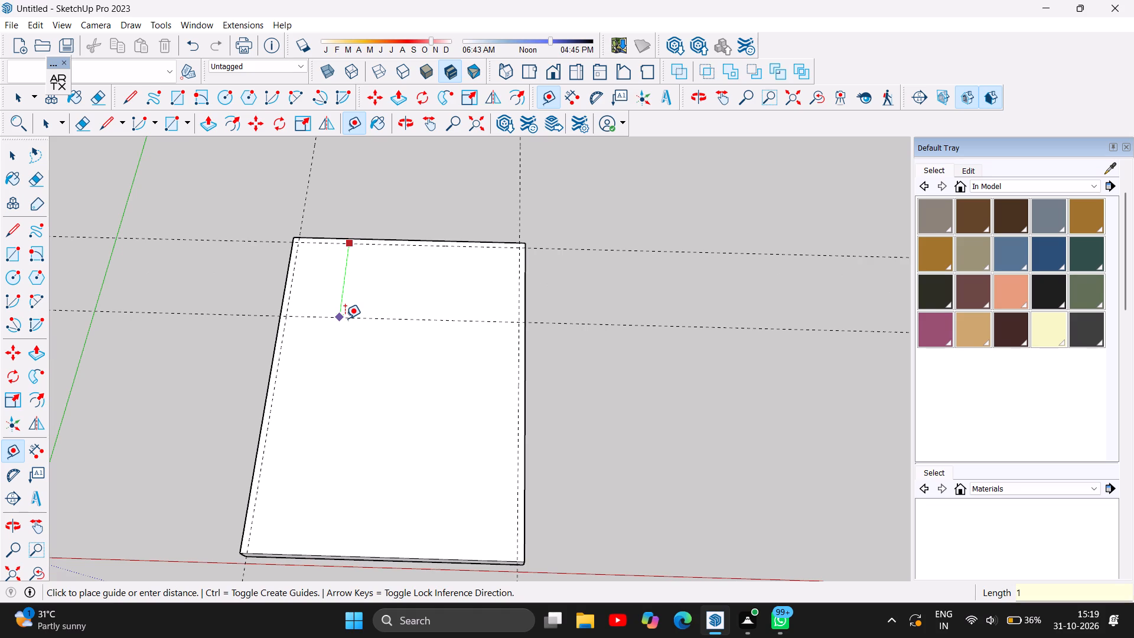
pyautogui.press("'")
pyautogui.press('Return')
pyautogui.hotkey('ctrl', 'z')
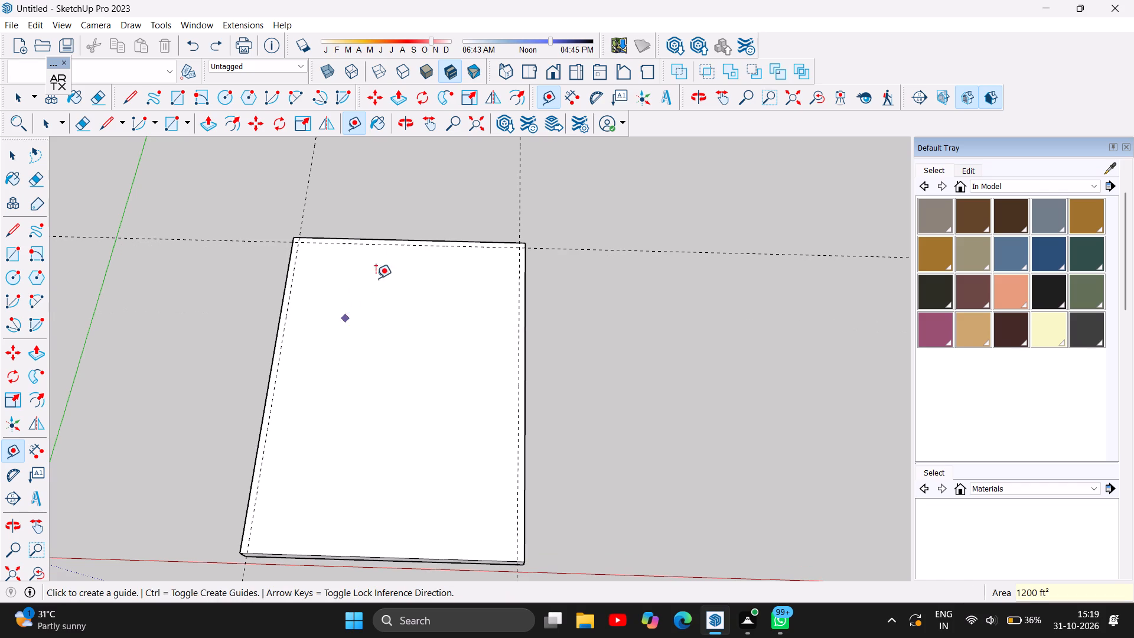
# Add a crosswise guide 12' inward from the 9" guide at the slab's far short edge.
pyautogui.click(410, 245)
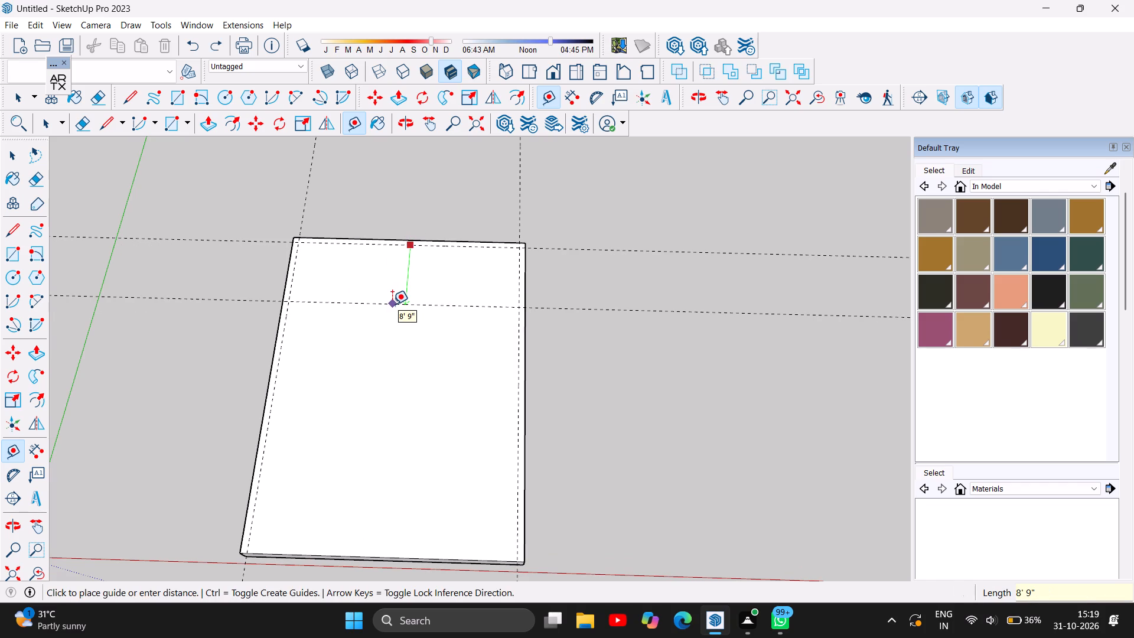
pyautogui.write('12')
pyautogui.press("'")
pyautogui.press('Return')
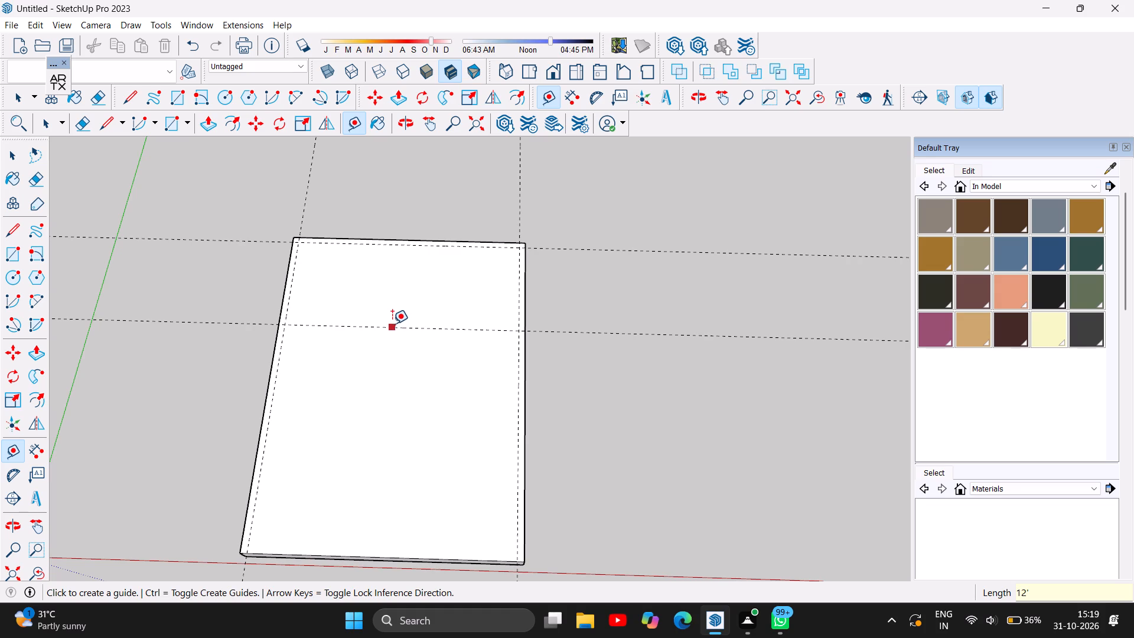
# Add a lengthwise guide 12'8" inward from the 9" guide nearest the green axis, and another 6" beyond it.
pyautogui.click(291, 275)
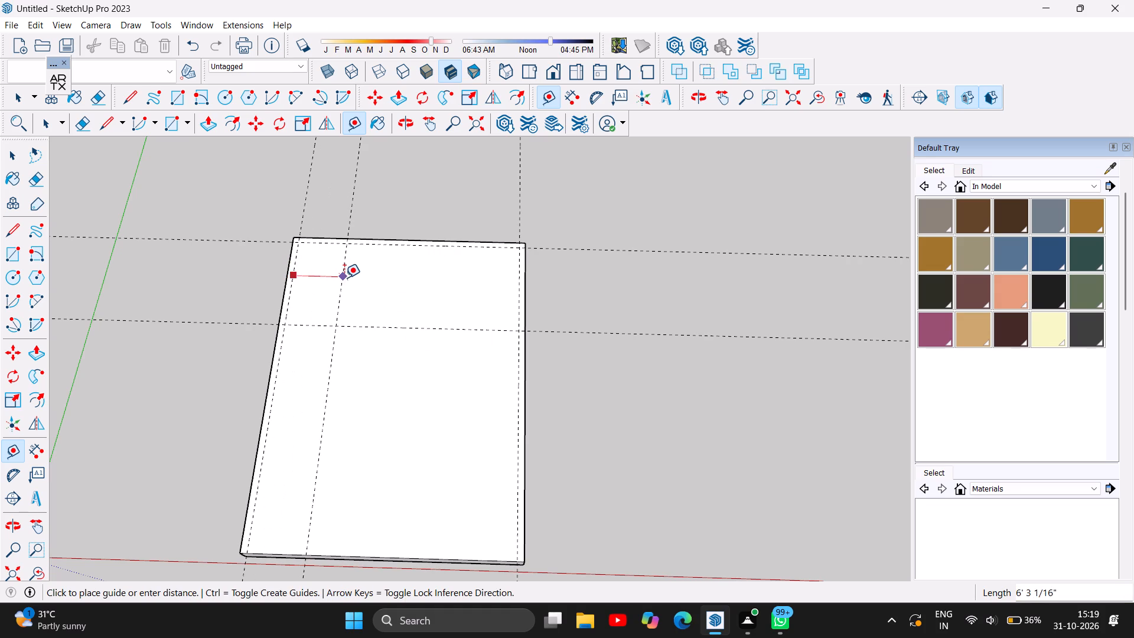
pyautogui.write("12'8")
pyautogui.press('Return')
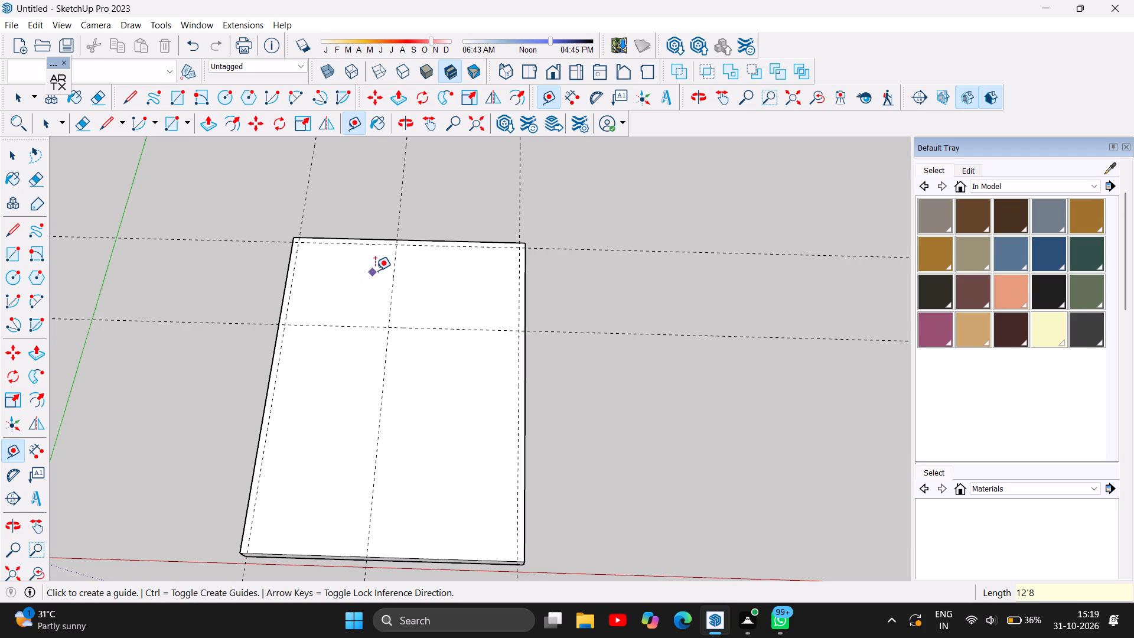
pyautogui.click(395, 265)
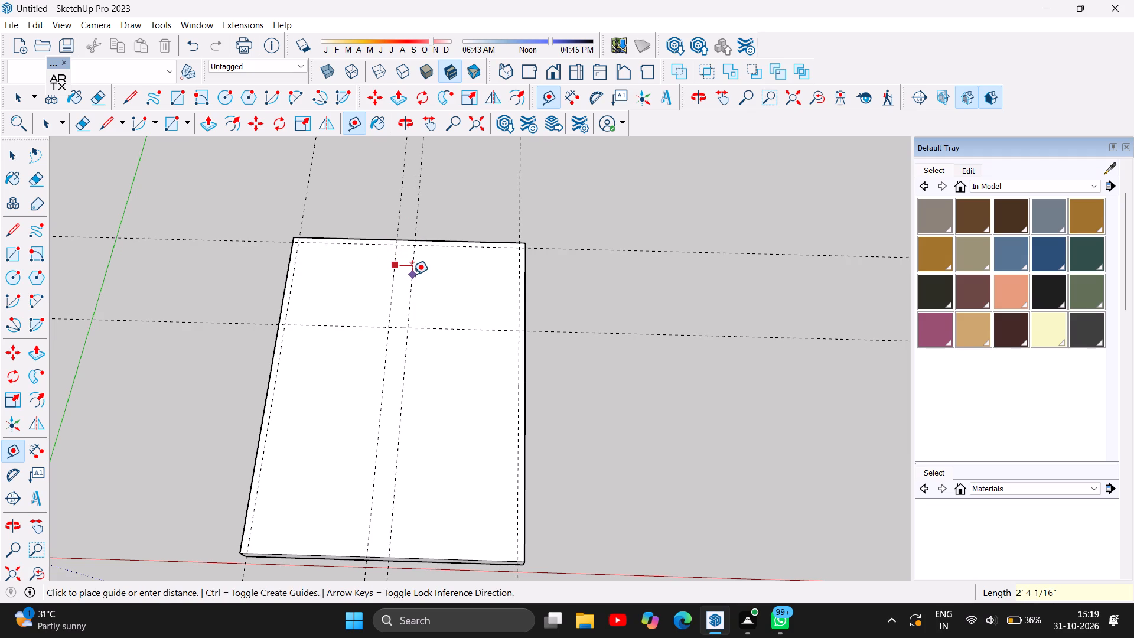
pyautogui.press('6')
pyautogui.press('Return')
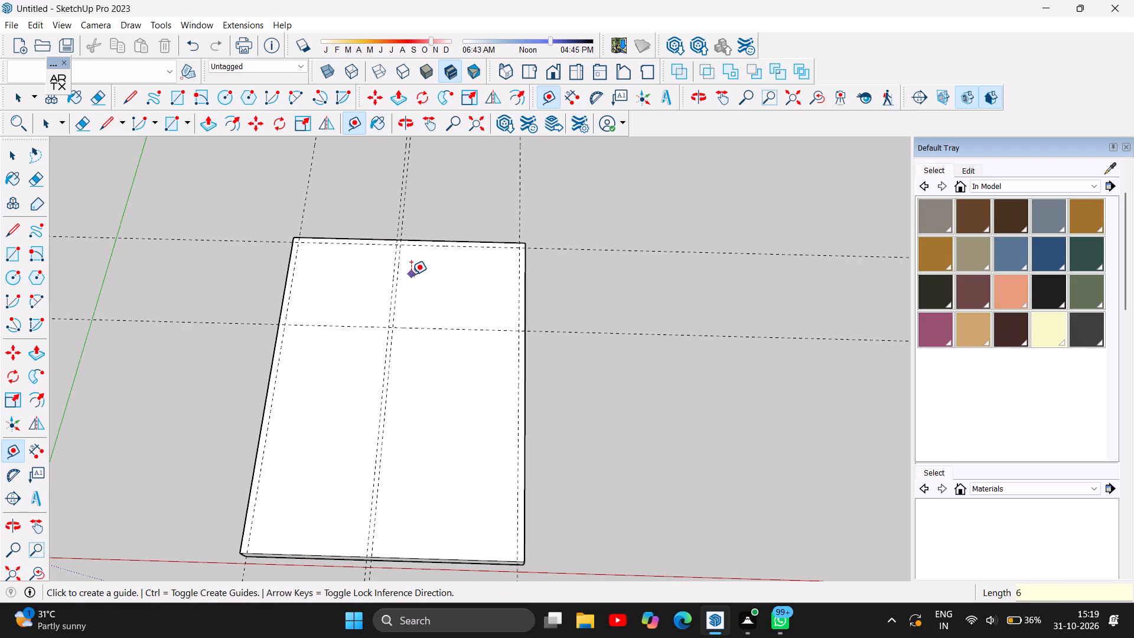
# Add a lengthwise guide 5' beyond the middle 6" pair, toward the opposite long edge, and another 6" beyond that.
pyautogui.click(397, 261)
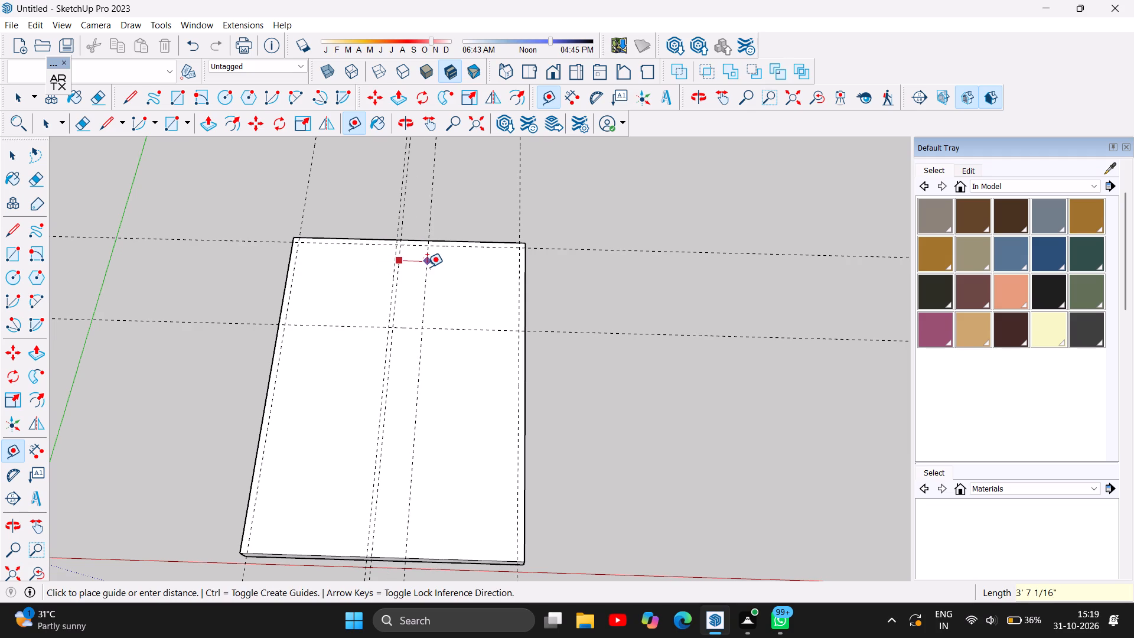
pyautogui.write("5'")
pyautogui.press('Return')
pyautogui.click(435, 264)
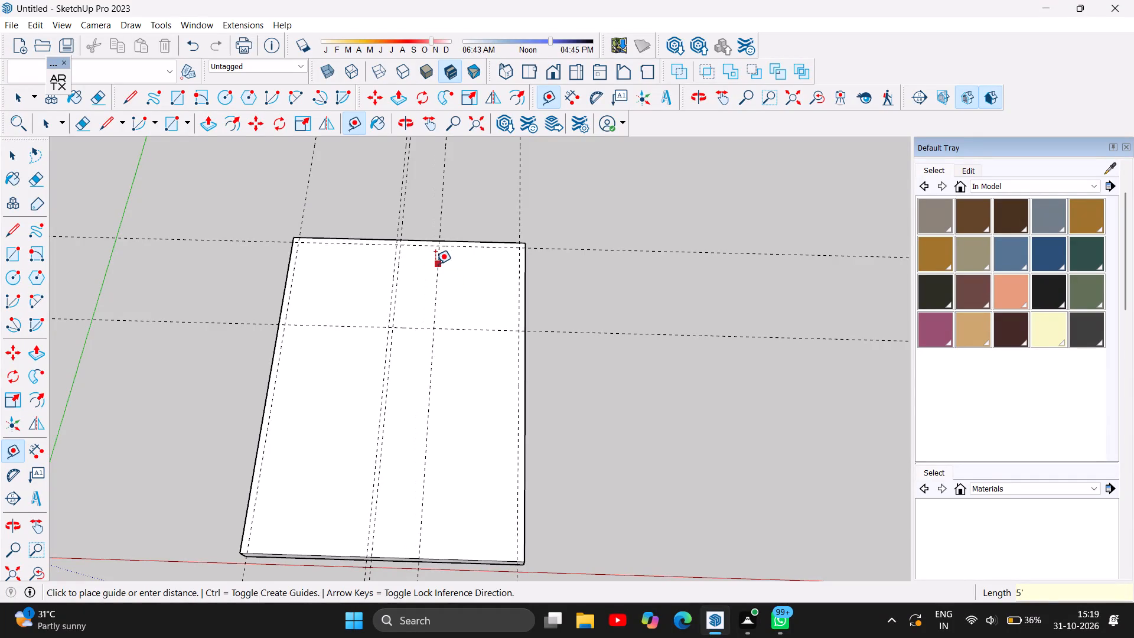
pyautogui.press('6')
pyautogui.press('Return')
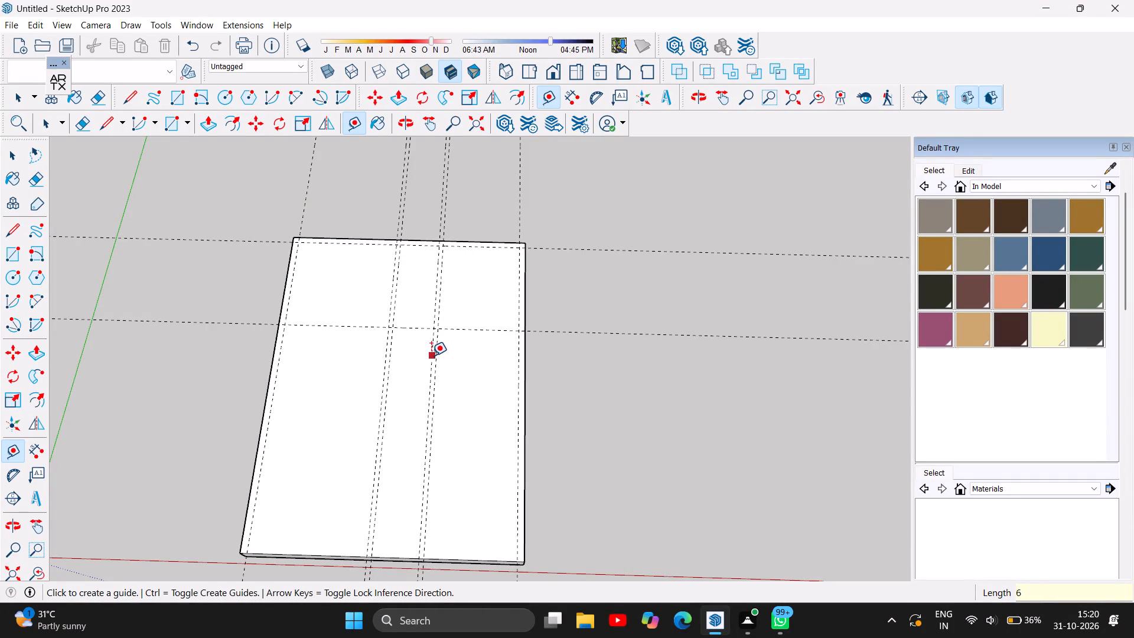
# Add a crosswise guide 9" beyond the 12' guide, toward the slab's near short edge.
pyautogui.click(409, 330)
pyautogui.press('9')
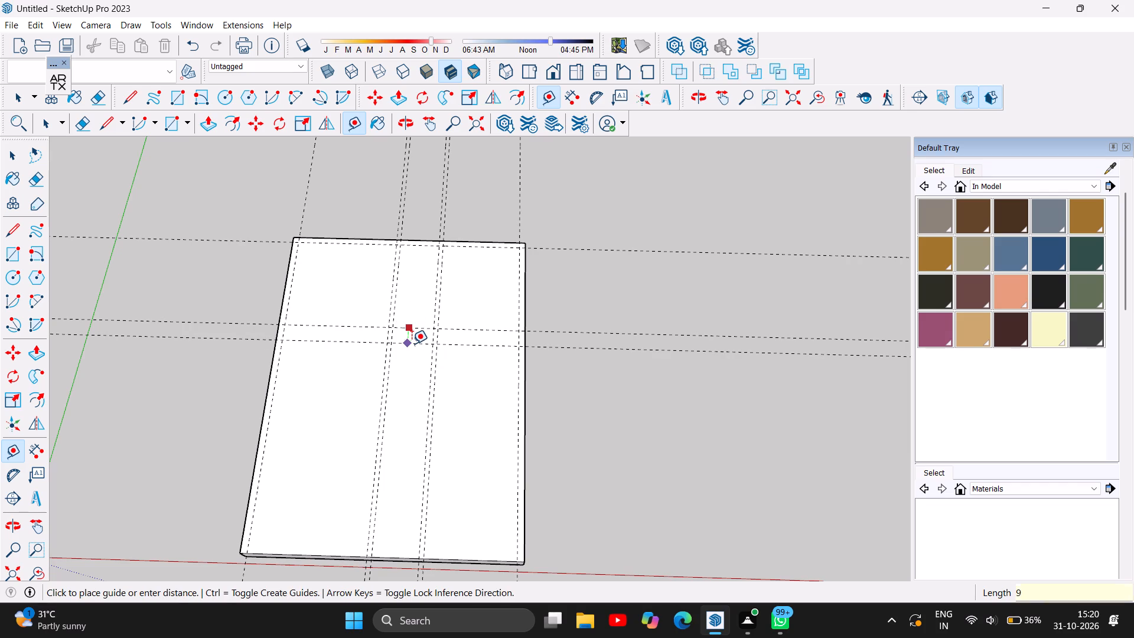
pyautogui.press('Return')
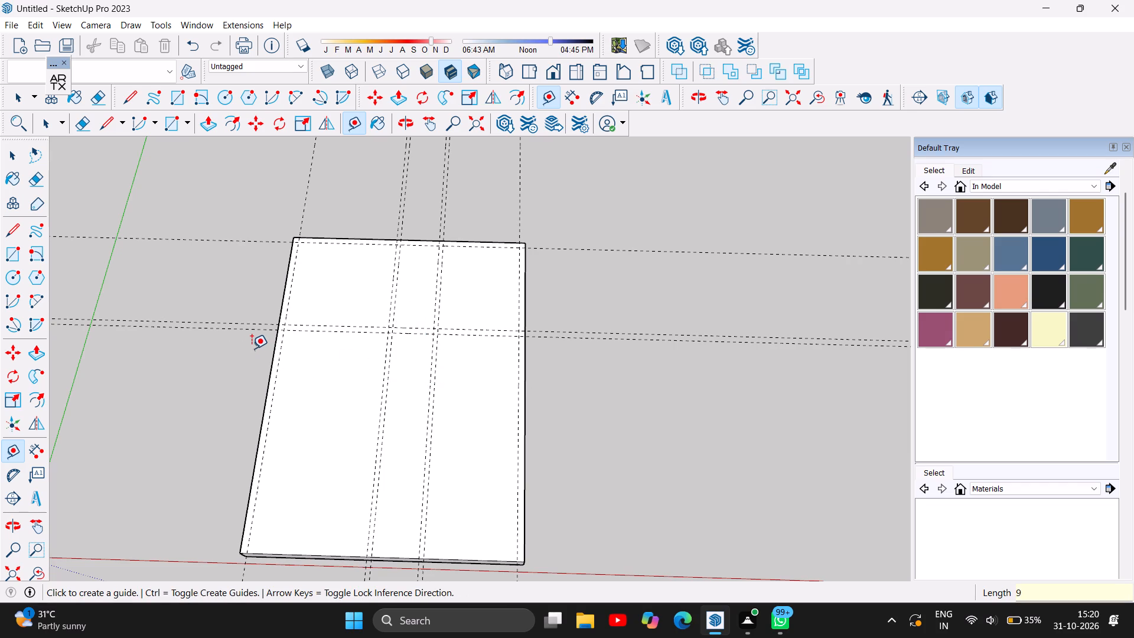
# Add a crosswise guide 6' beyond the 9" crosswise pair, toward the near short edge, and another 6" beyond it.
pyautogui.click(312, 328)
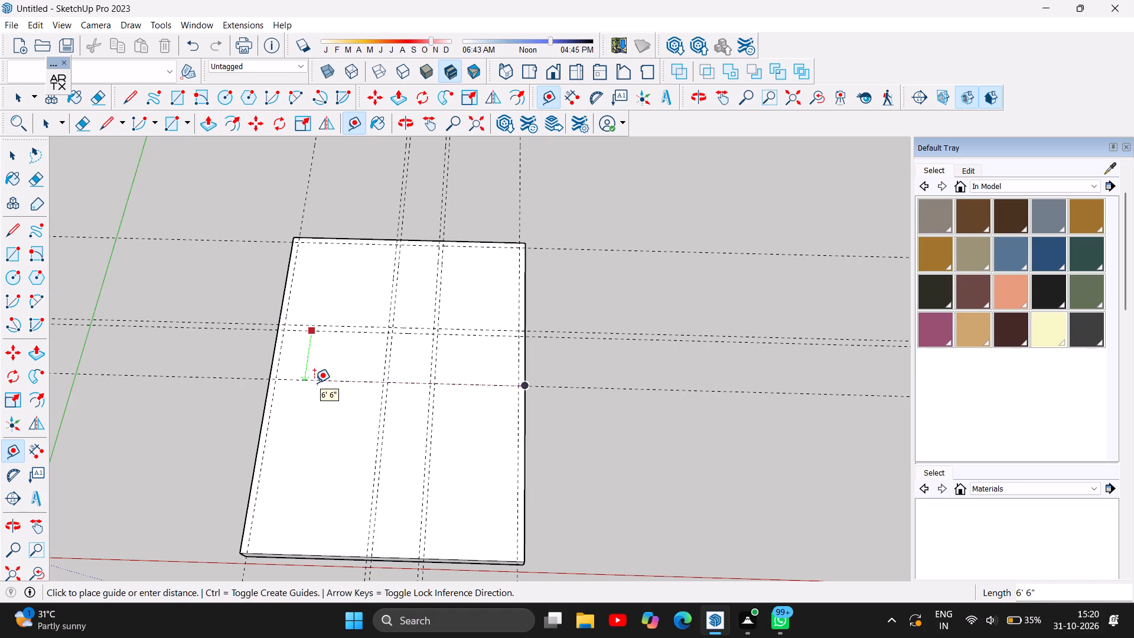
pyautogui.write("6'")
pyautogui.press('Return')
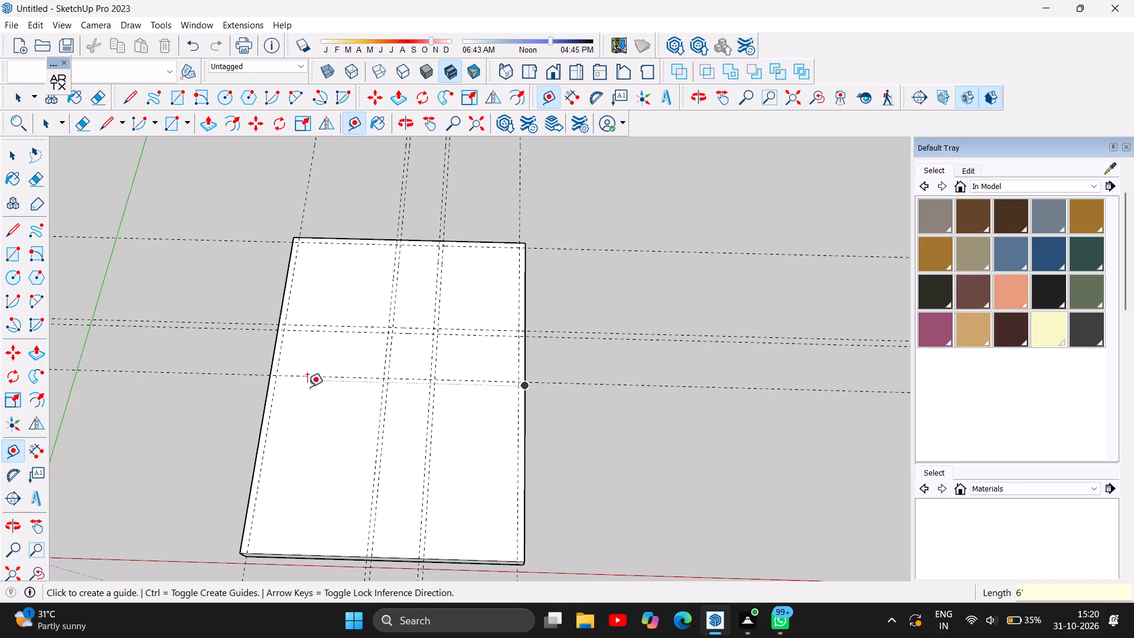
pyautogui.click(332, 377)
pyautogui.press('6')
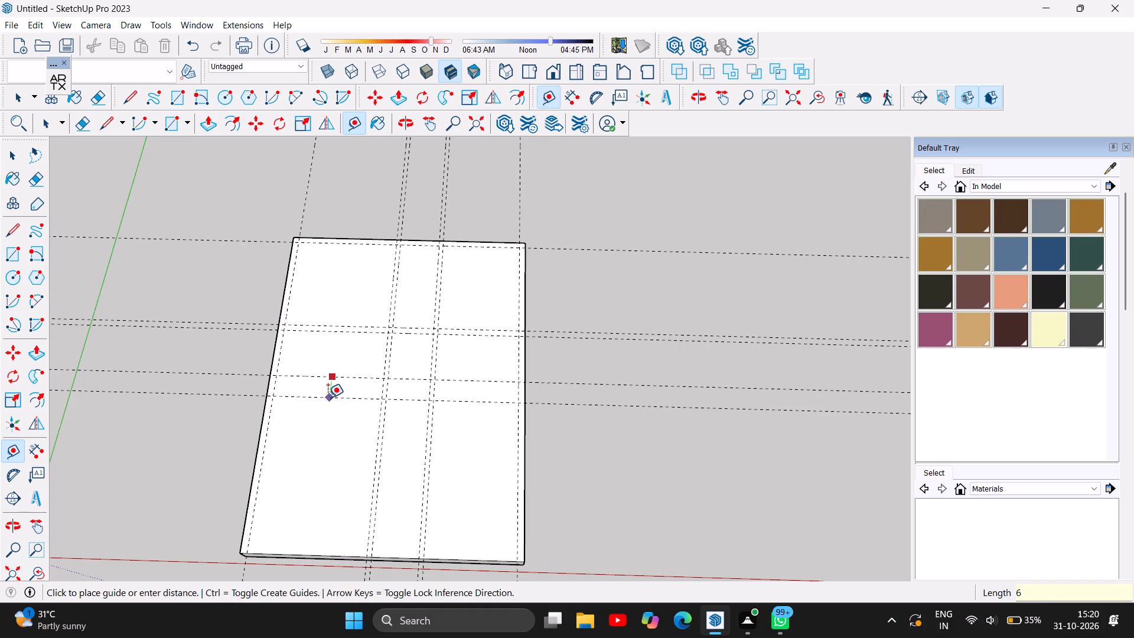
pyautogui.press('Return')
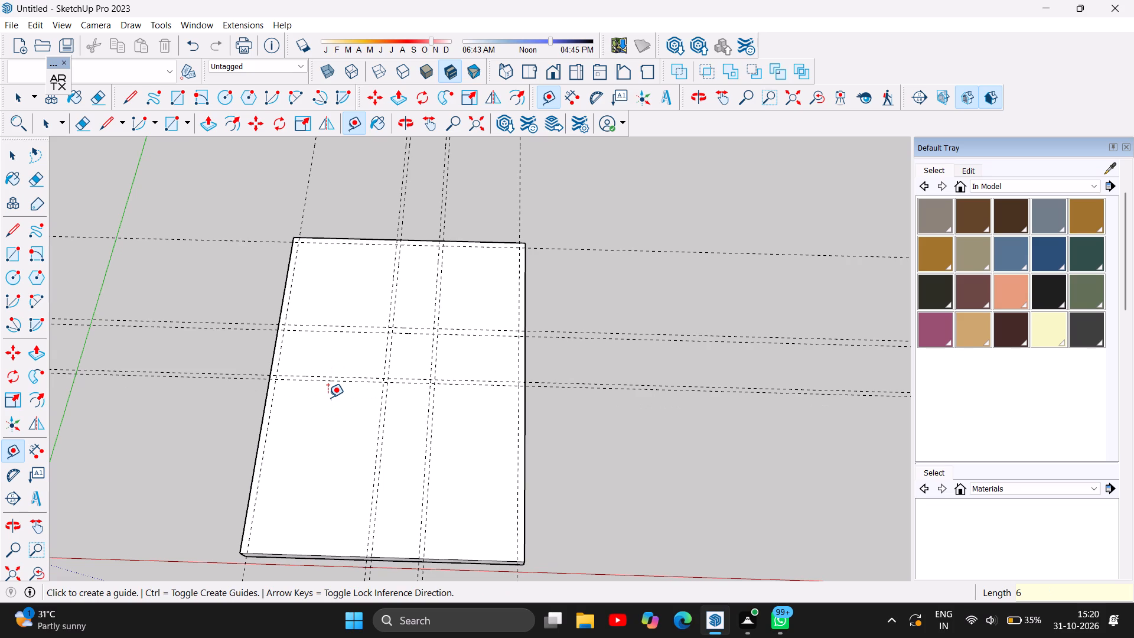
# Add a crosswise guide 10'6" beyond the 6" crosswise pair, toward the slab's near short edge.
pyautogui.click(336, 382)
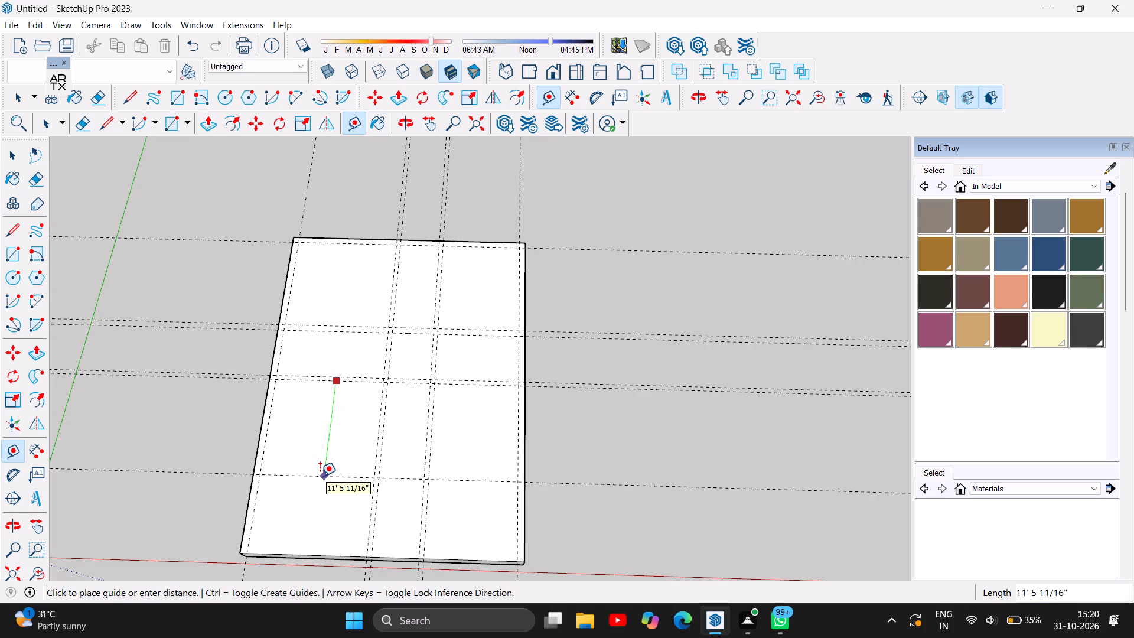
pyautogui.write("10'6")
pyautogui.press('Return')
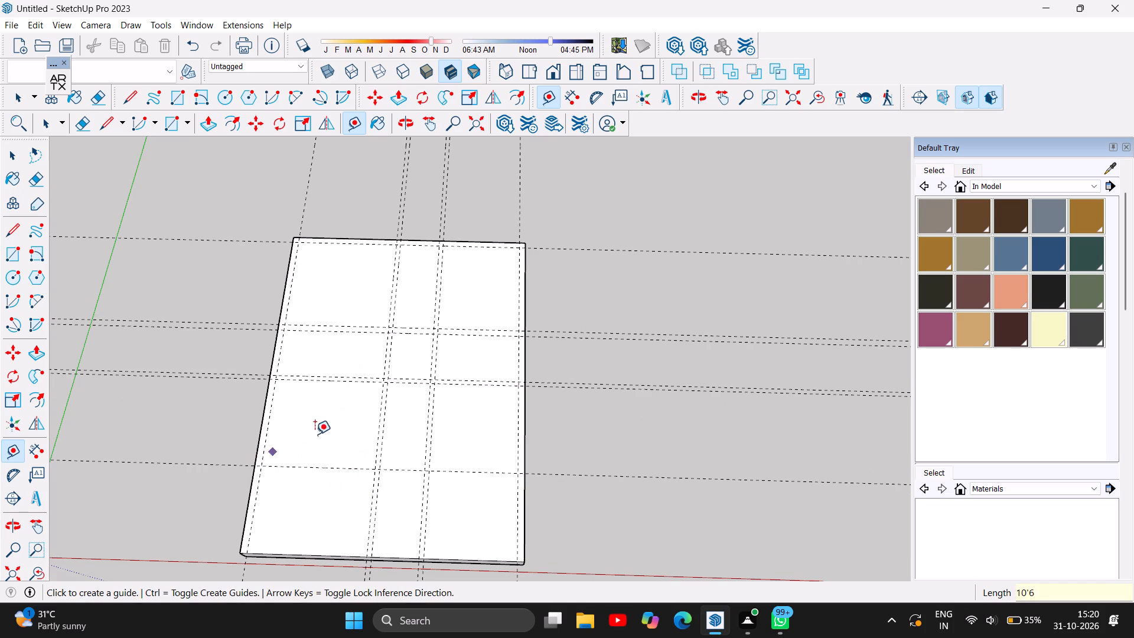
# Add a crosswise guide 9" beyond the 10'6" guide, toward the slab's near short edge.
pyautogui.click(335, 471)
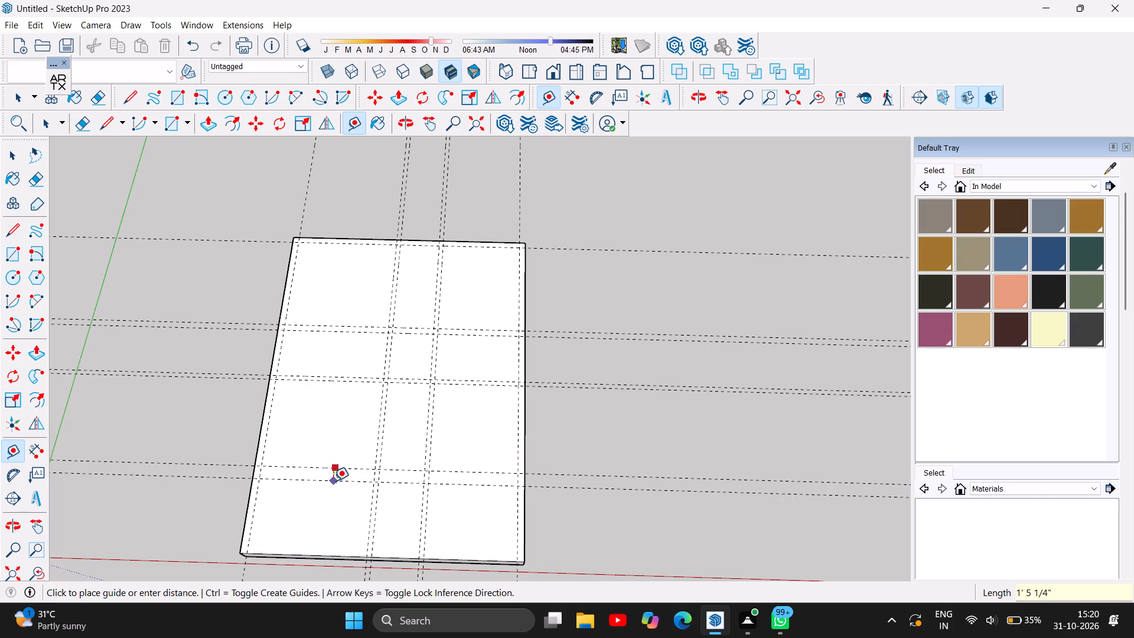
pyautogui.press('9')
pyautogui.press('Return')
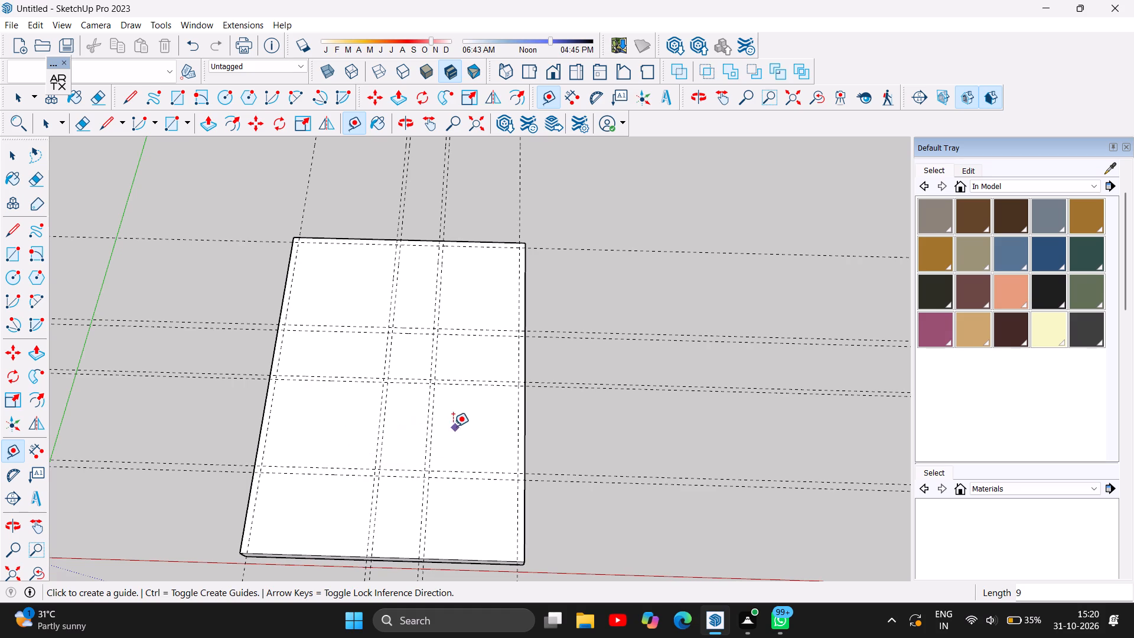
# Undo the guides back to the slab's perimeter guides and the 12' crosswise guide.
pyautogui.hotkey('ctrl', 'z')
pyautogui.hotkey('ctrl', 'z')
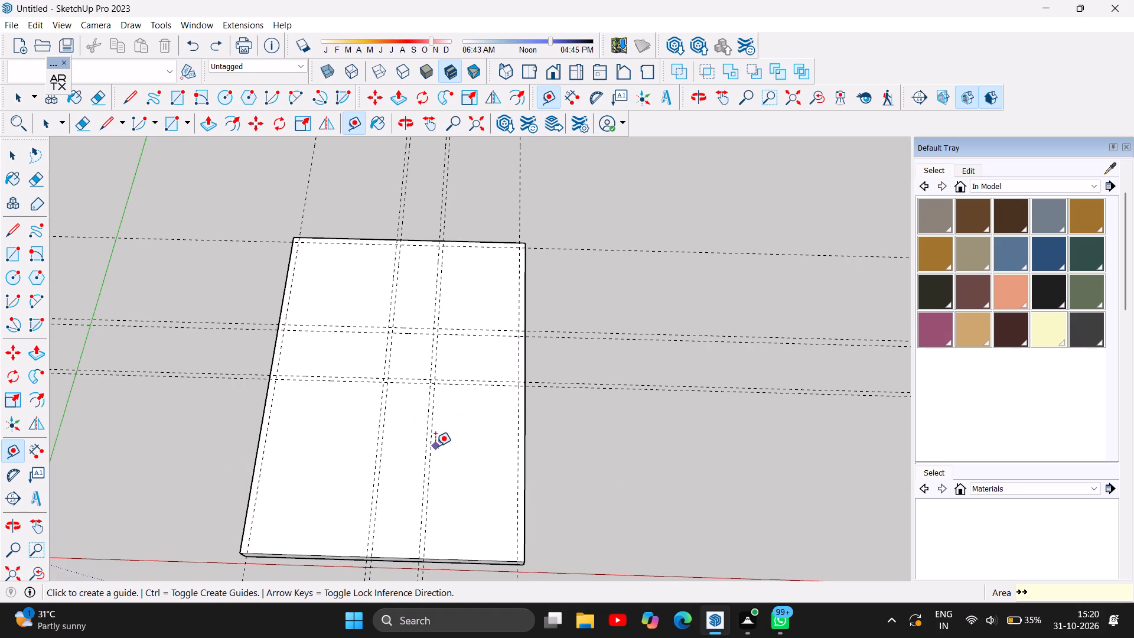
pyautogui.hotkey('ctrl', 'z')
pyautogui.hotkey('ctrl', 'z')
pyautogui.hotkey('ctrl', 'z')
pyautogui.hotkey('ctrl', 'z')
pyautogui.hotkey('ctrl', 'z')
pyautogui.hotkey('ctrl', 'z')
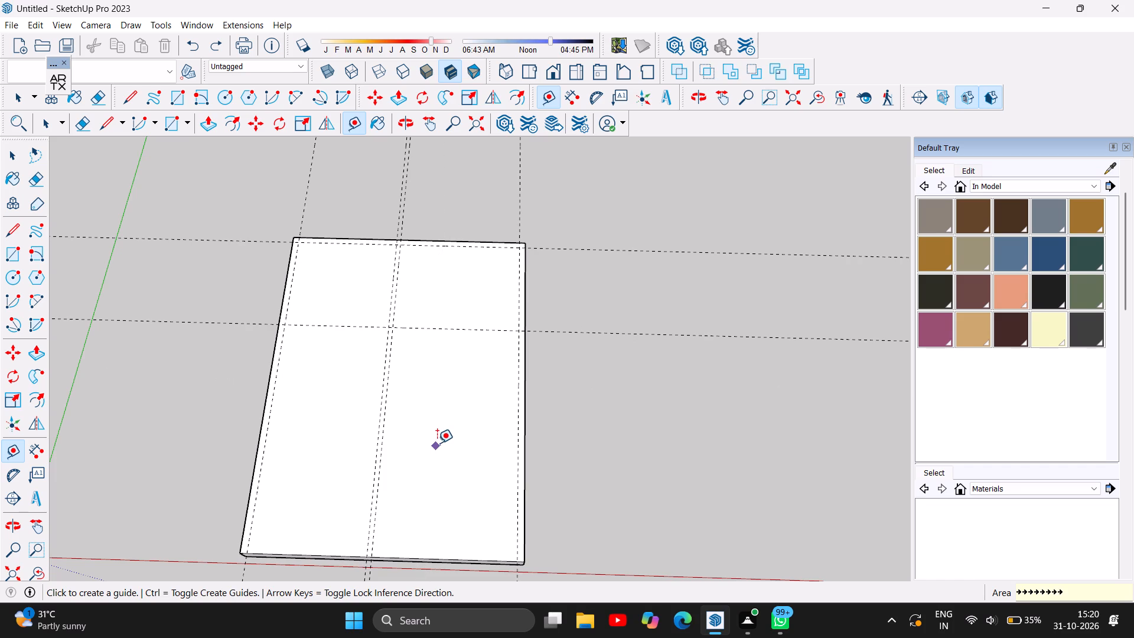
pyautogui.hotkey('ctrl', 'z')
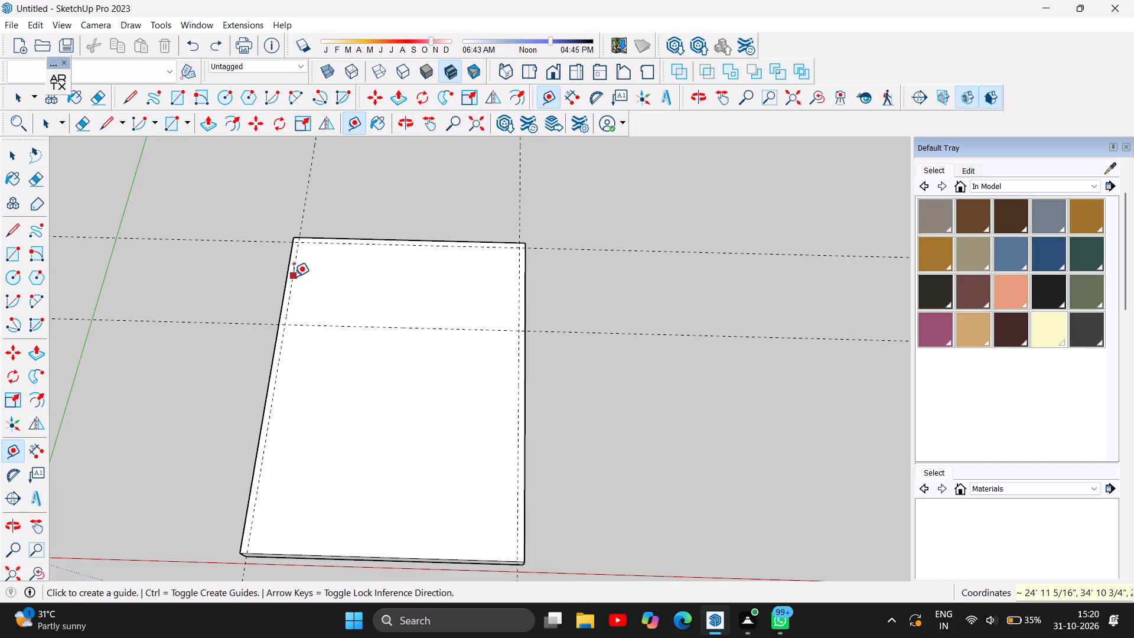
# Add a lengthwise guide 12'8" inward from the perimeter guide on the green-axis side, and another 9" beyond it.
pyautogui.click(294, 275)
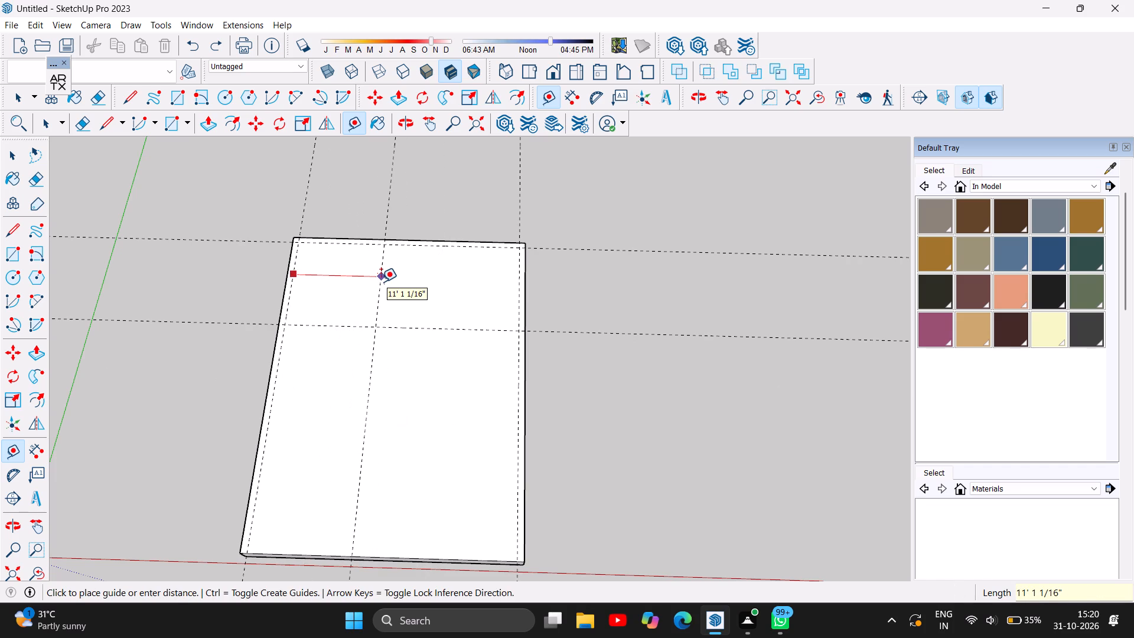
pyautogui.press('1')
pyautogui.write("2'8")
pyautogui.press('Return')
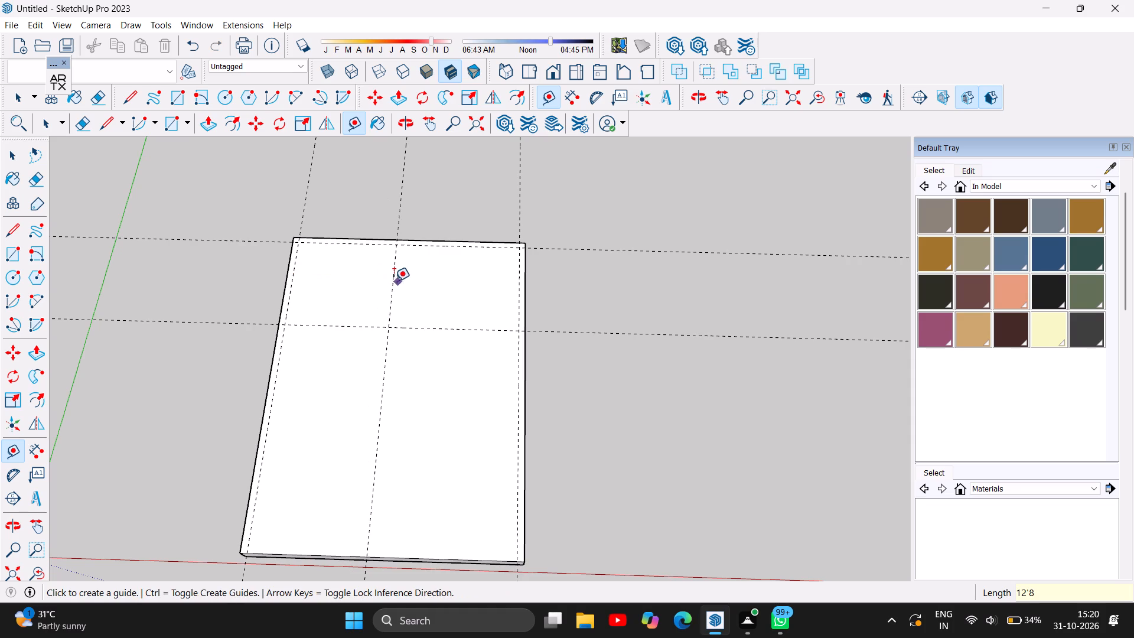
pyautogui.click(392, 281)
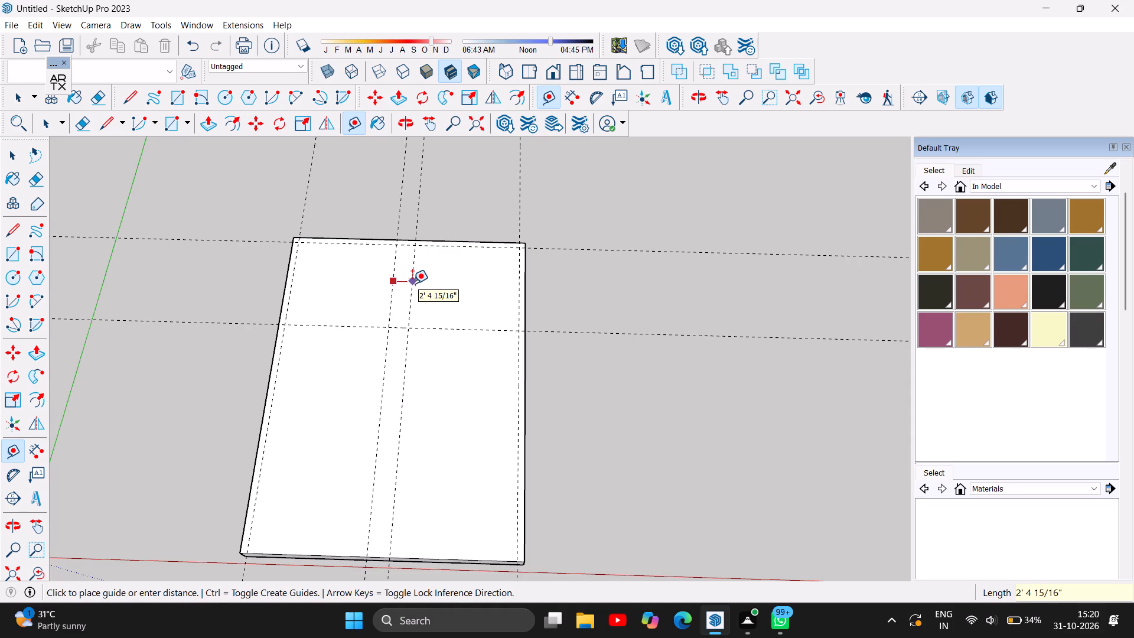
pyautogui.press('9')
pyautogui.press('Return')
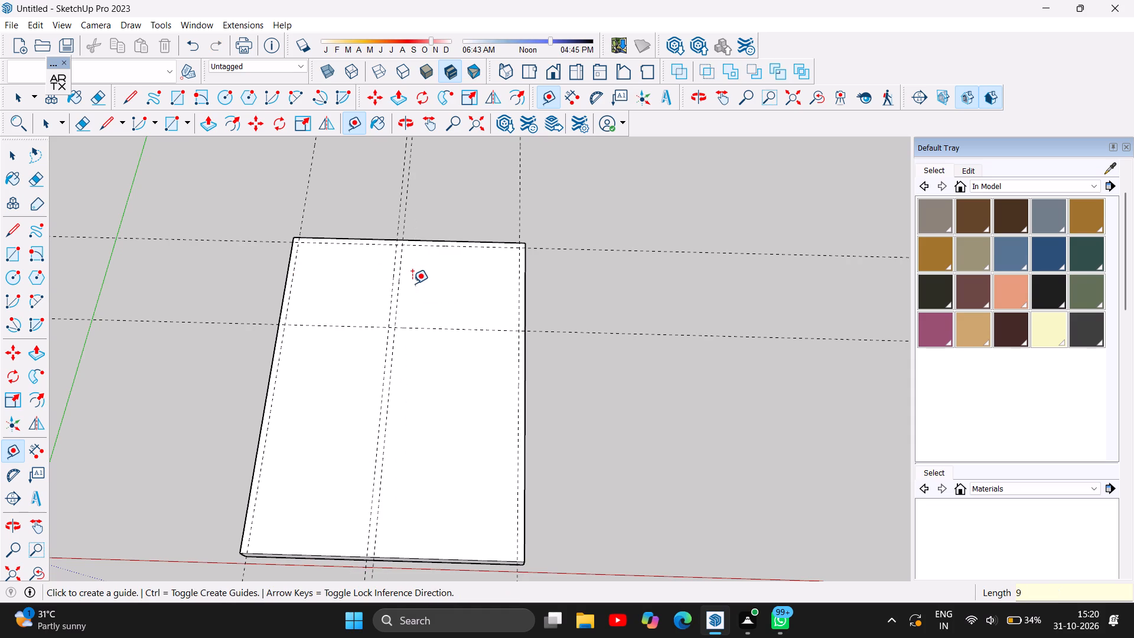
# Add a lengthwise guide 5' beyond the 9" lengthwise pair, toward the opposite long edge, and another 6" beyond that.
pyautogui.click(399, 271)
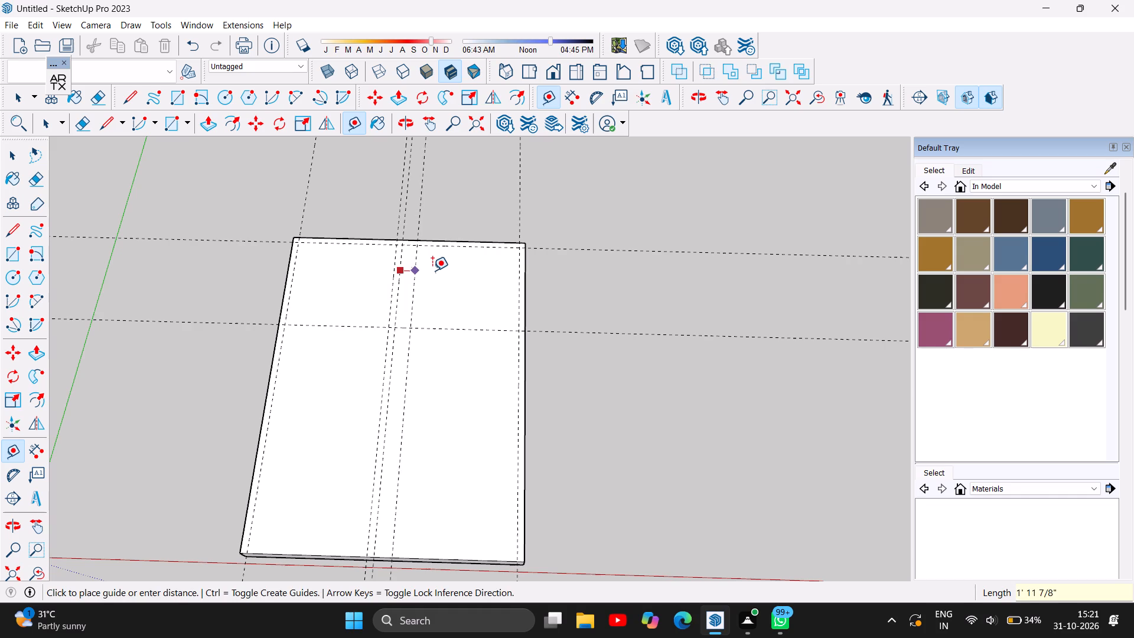
pyautogui.write("5'")
pyautogui.press('Return')
pyautogui.click(436, 269)
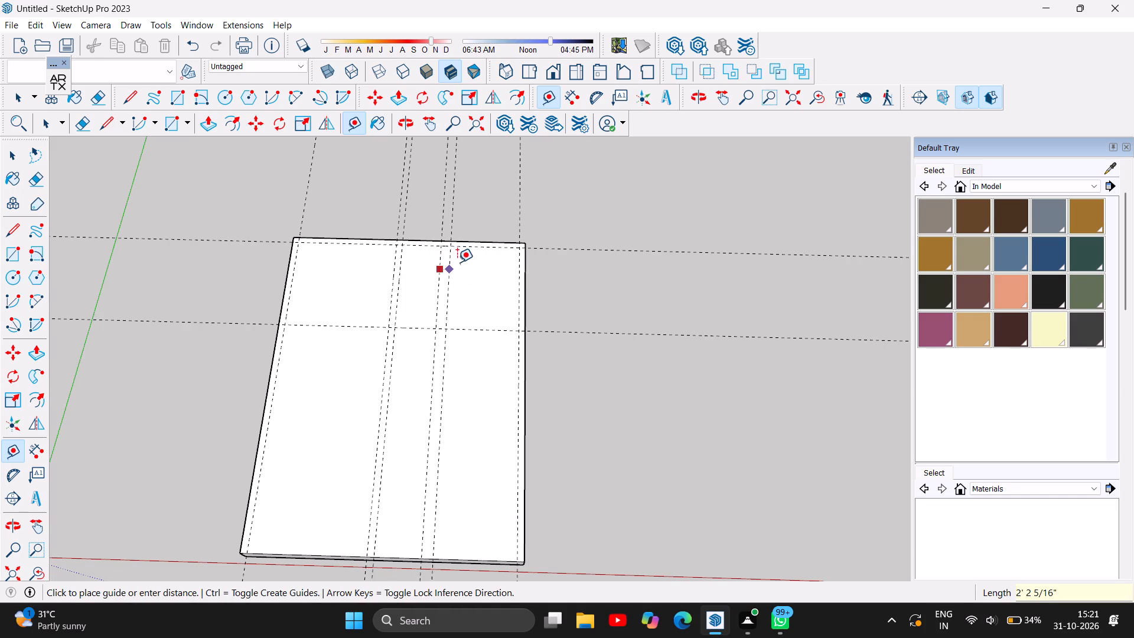
pyautogui.press('6')
pyautogui.press('Return')
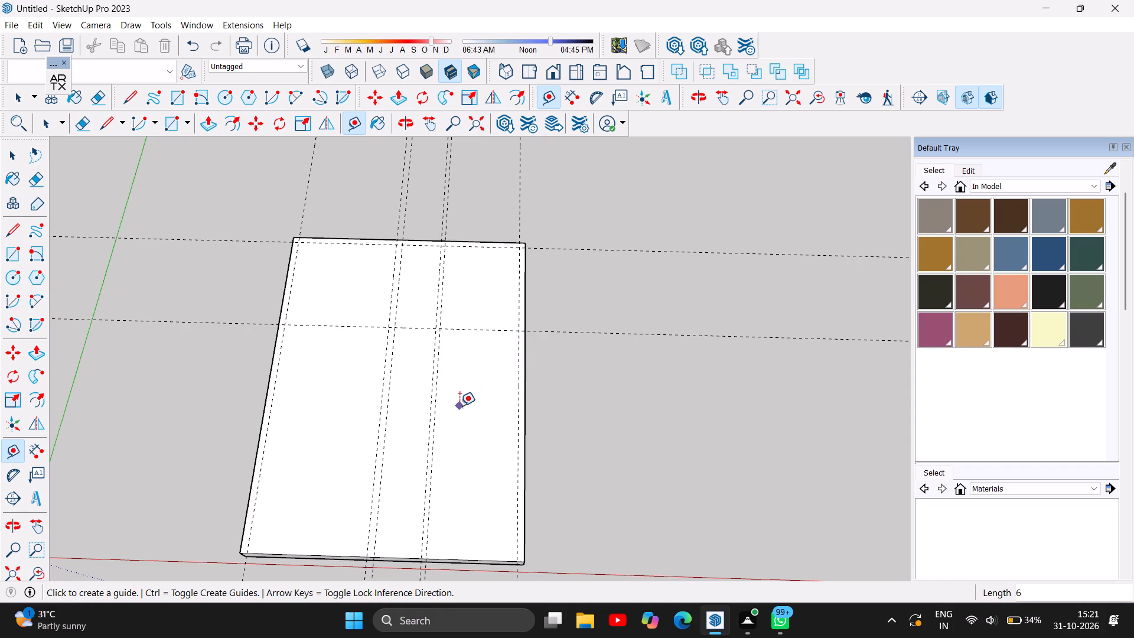
# Add a crosswise guide 9" beyond the 12' guide, toward the slab's near short edge.
pyautogui.click(491, 332)
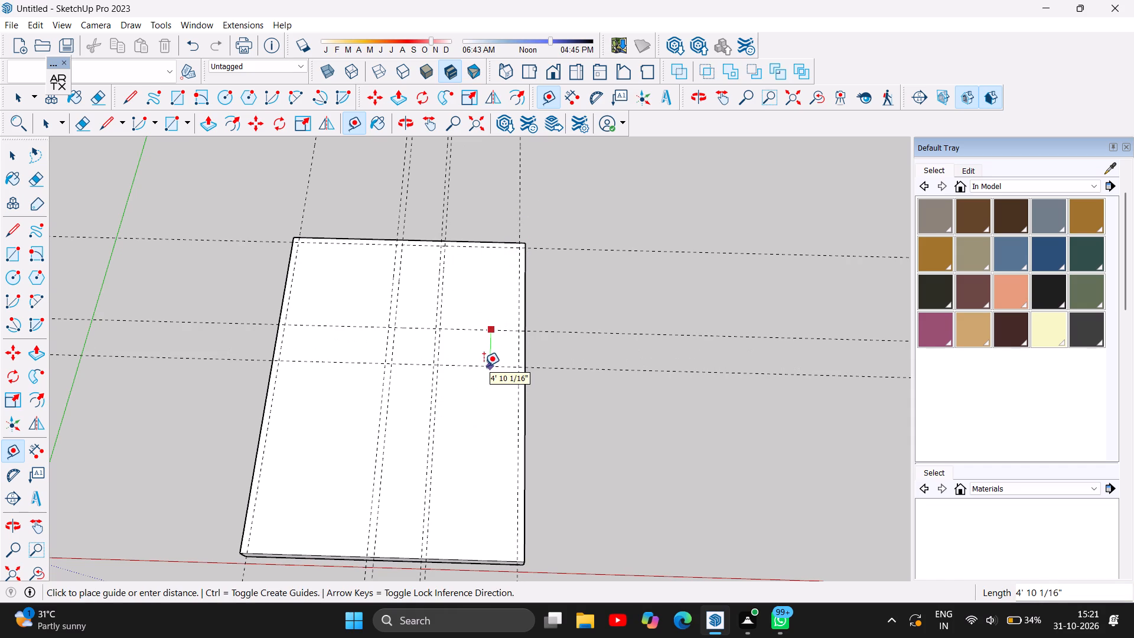
pyautogui.press('9')
pyautogui.press('Return')
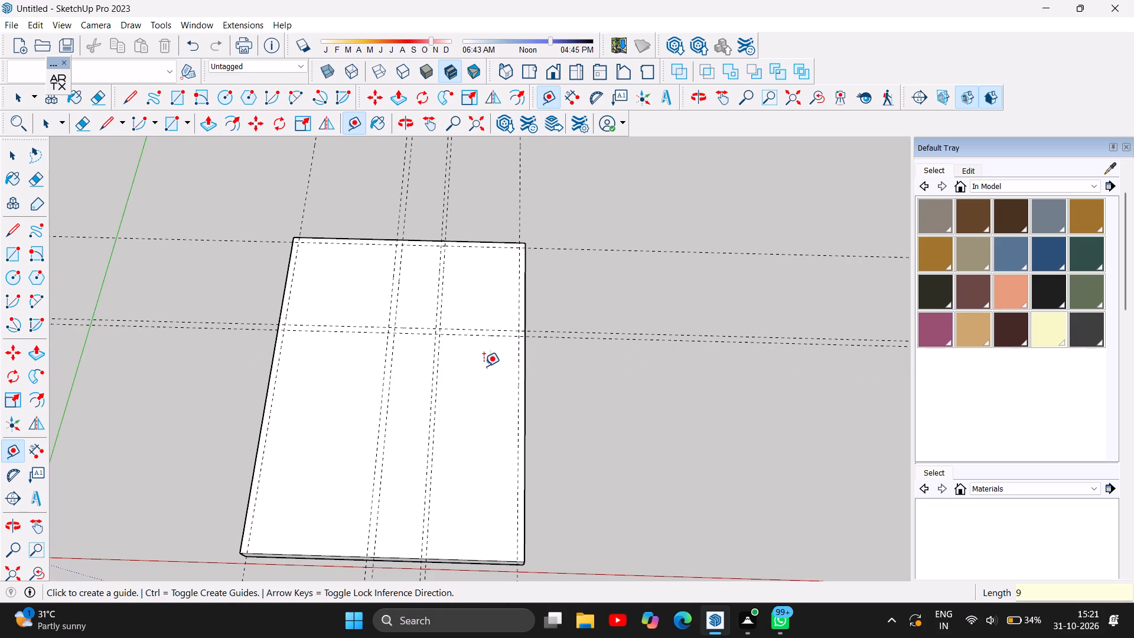
# Add a crosswise guide 6' beyond the 9" crosswise pair, toward the near short edge, and another 6" beyond it.
pyautogui.click(480, 336)
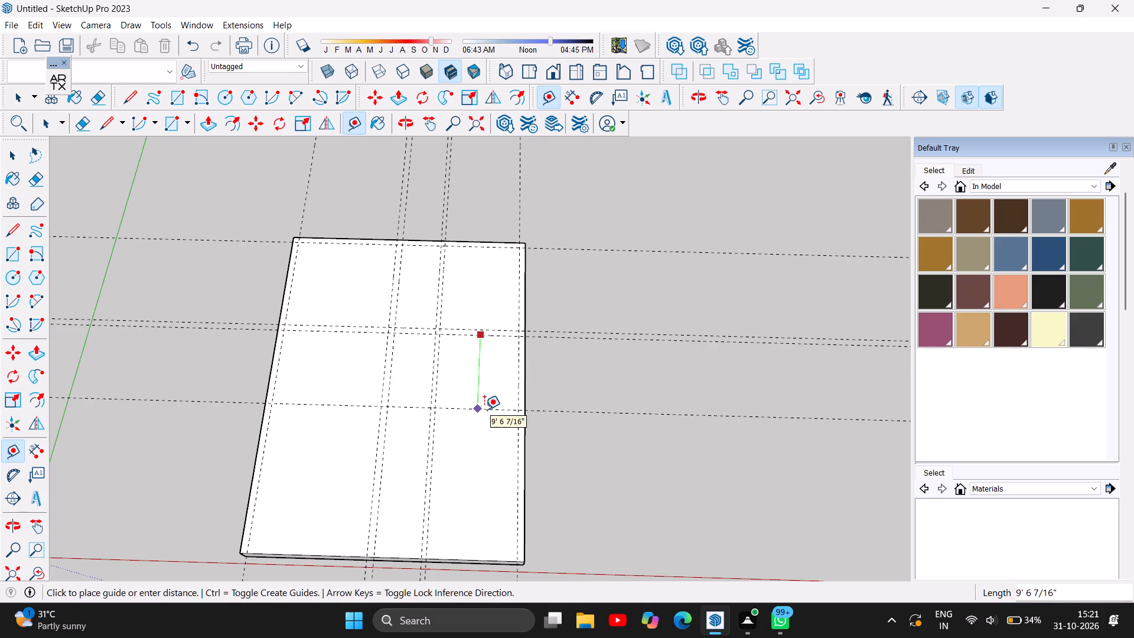
pyautogui.write("6'")
pyautogui.press('Return')
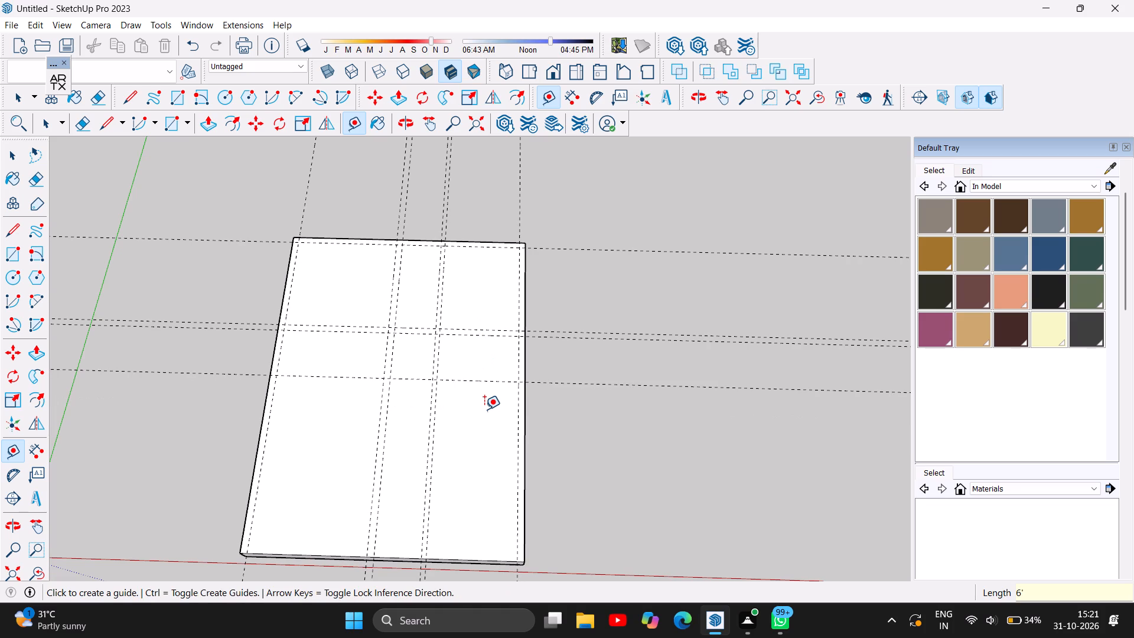
pyautogui.click(478, 379)
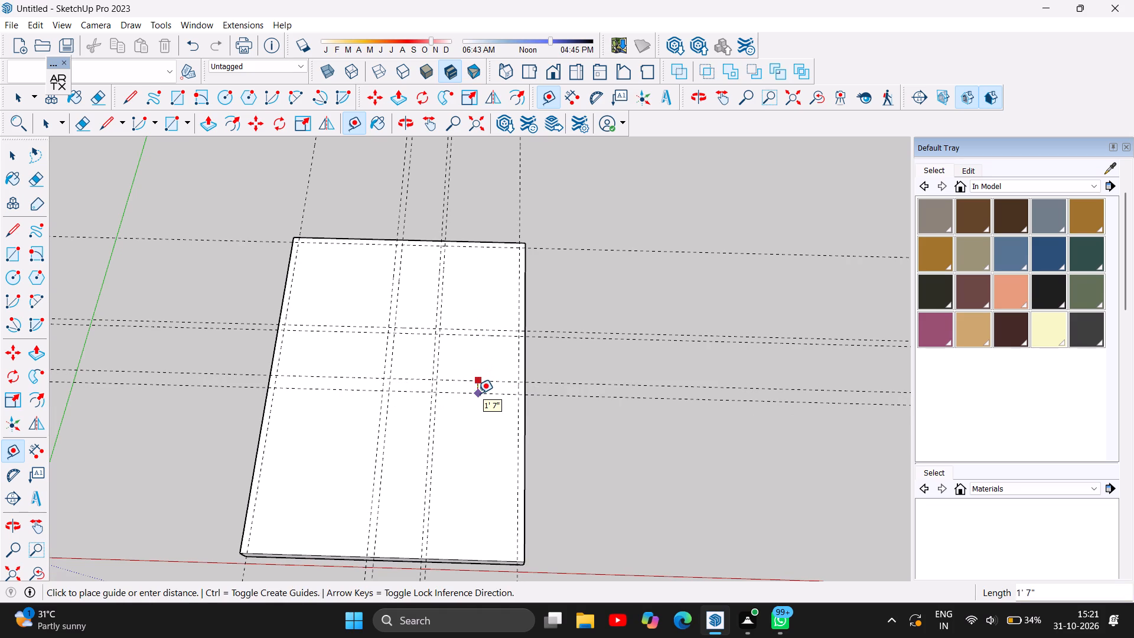
pyautogui.press('6')
pyautogui.press('Return')
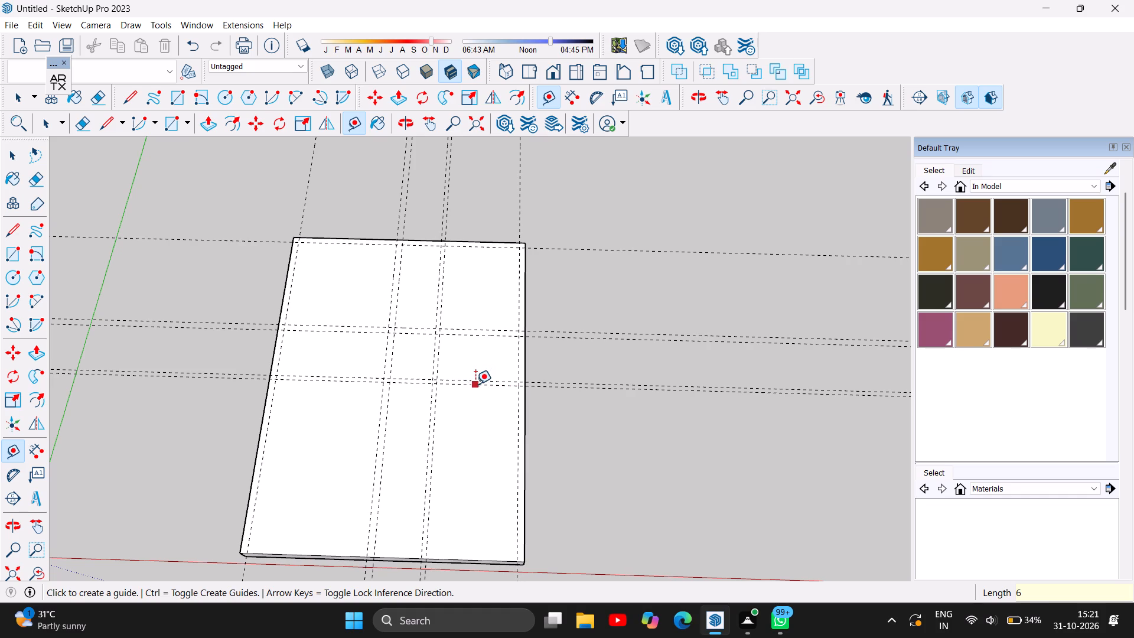
# Add a crosswise guide 10'6" beyond the 6" crosswise pair, toward the near short edge, and another 9" beyond it.
pyautogui.click(475, 384)
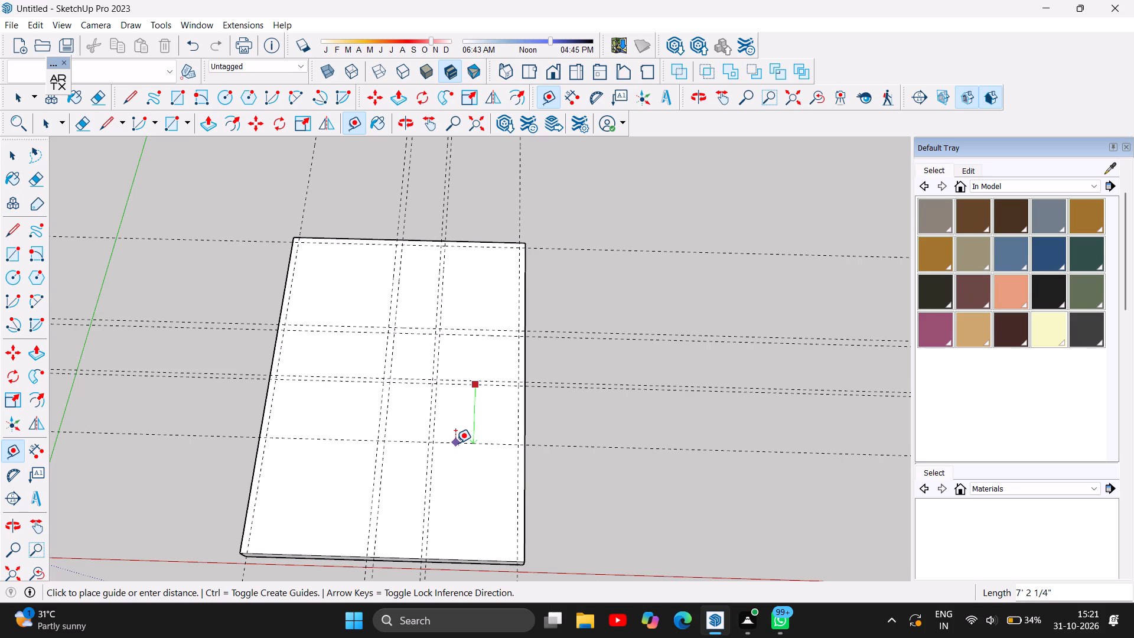
pyautogui.write("10'6")
pyautogui.press('Return')
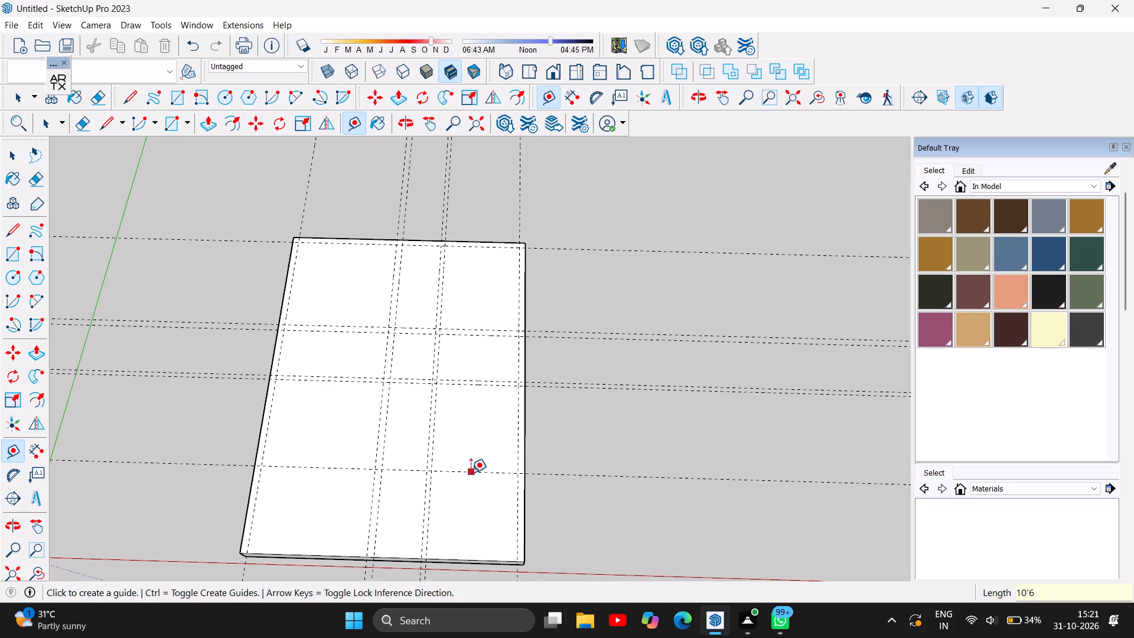
pyautogui.click(471, 473)
pyautogui.press('9')
pyautogui.press('Return')
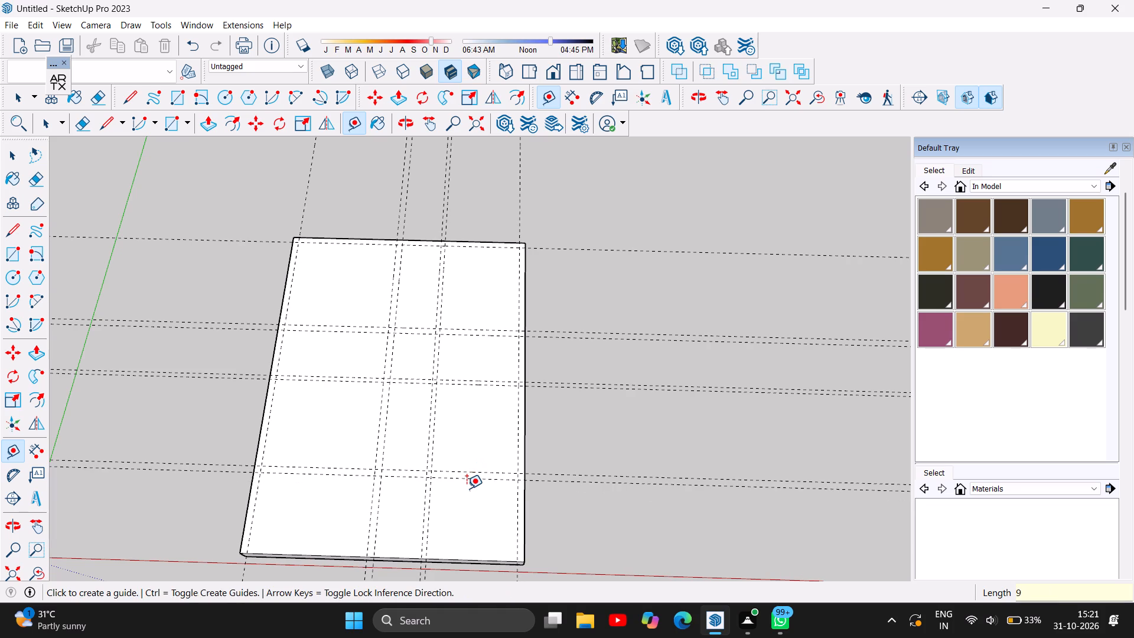
# Check the spacing between the crosswise 9" pairs and from the lengthwise 9" pair to the opposite perimeter guide, without placing dimensions.
pyautogui.click(38, 450)
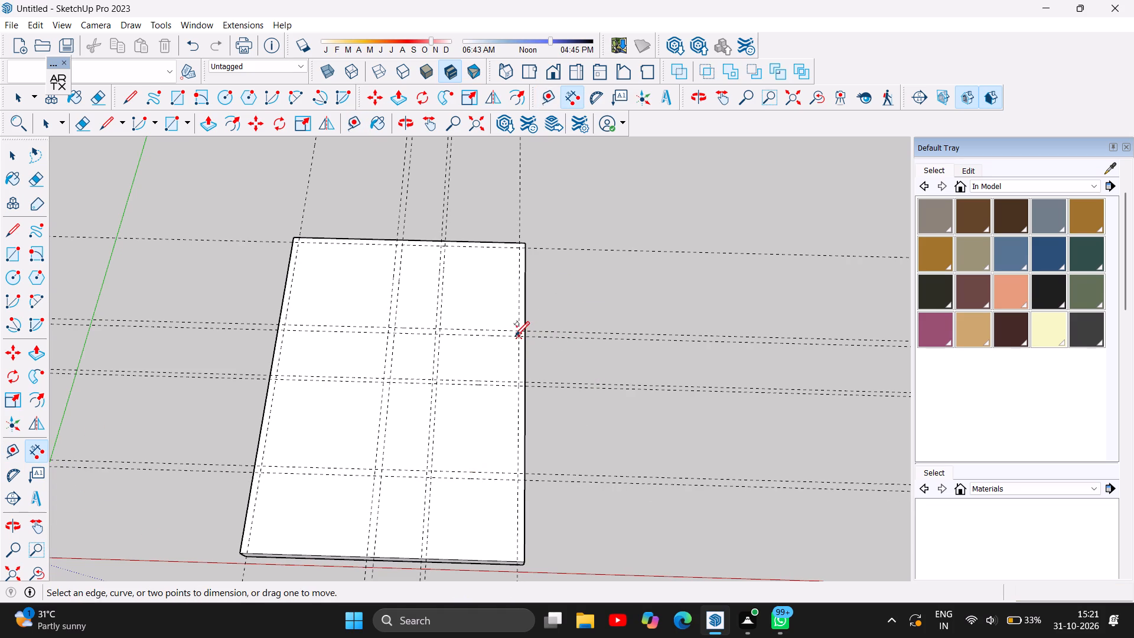
pyautogui.click(515, 335)
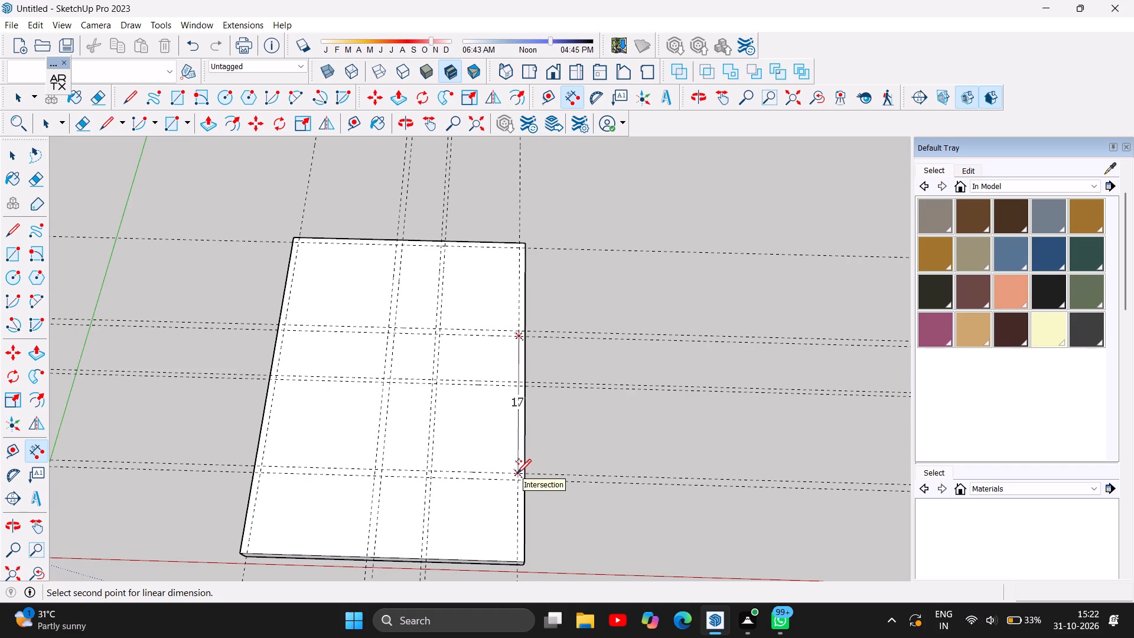
pyautogui.press('Escape')
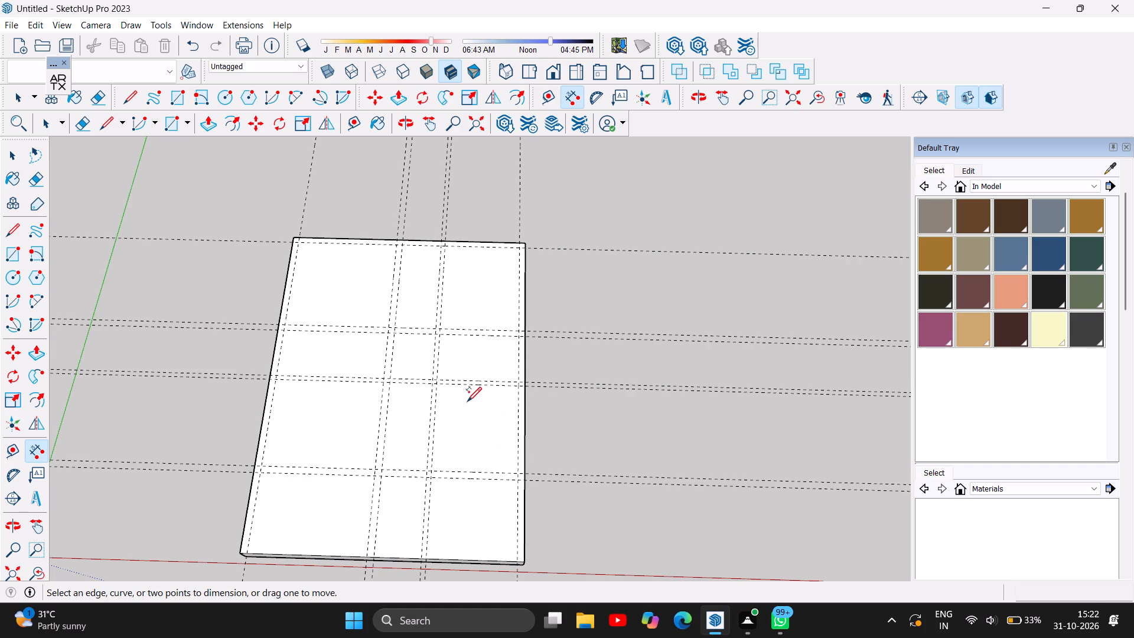
pyautogui.click(381, 469)
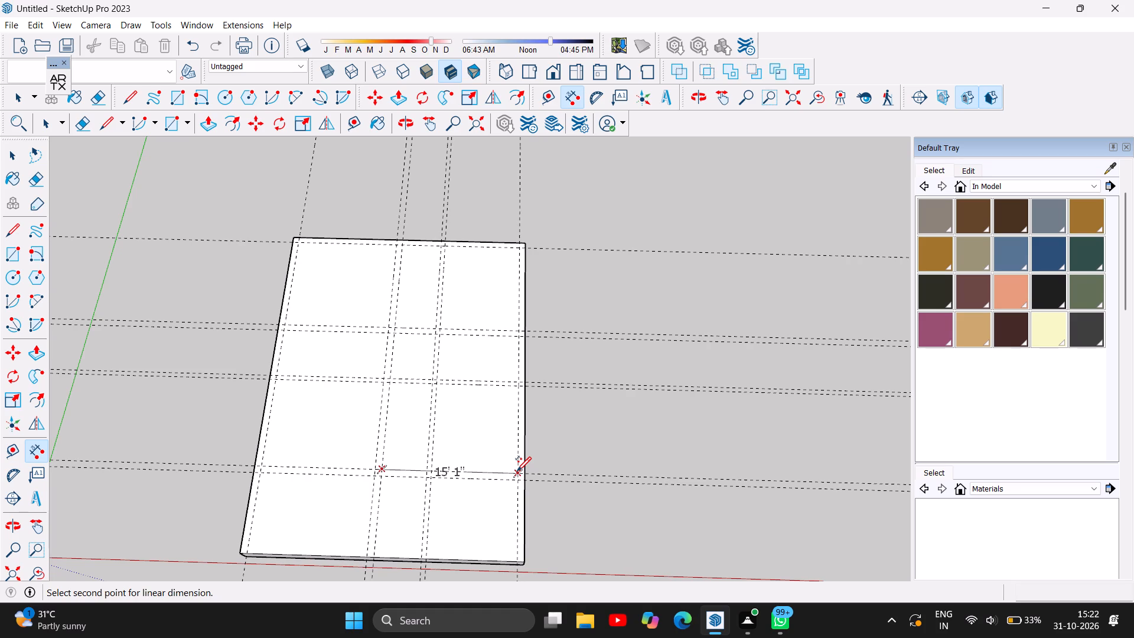
pyautogui.press('Escape')
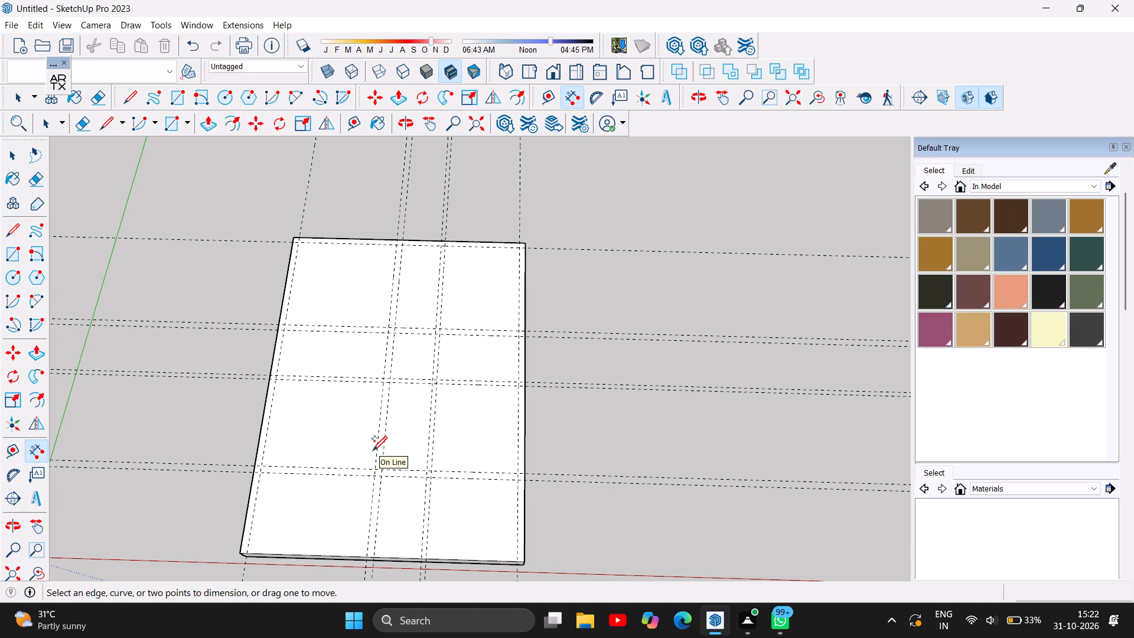
pyautogui.click(374, 455)
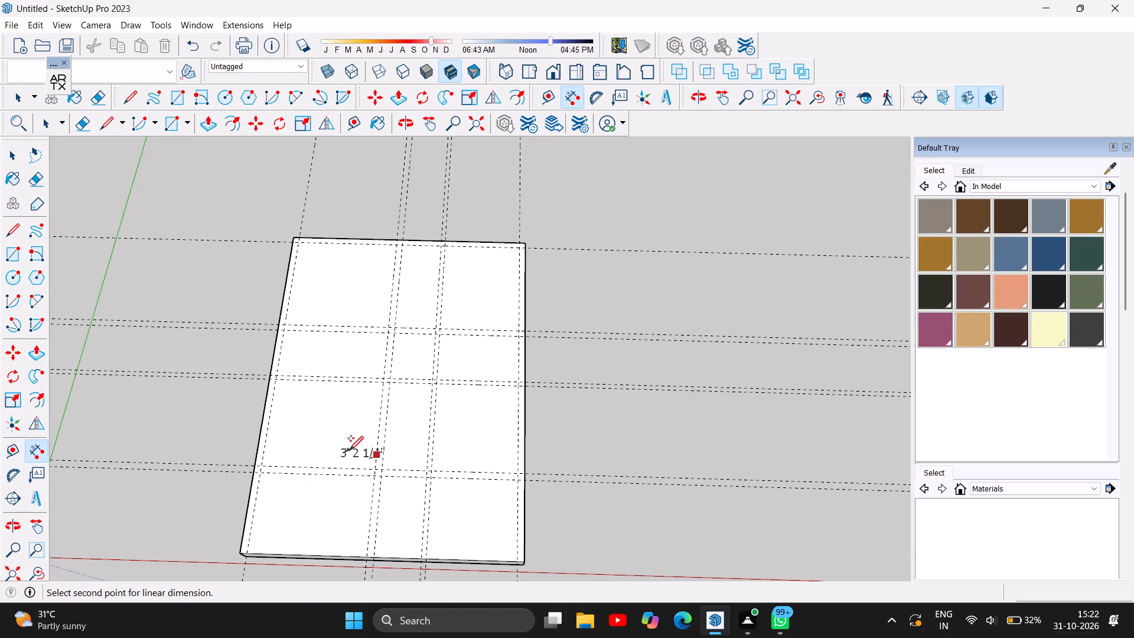
pyautogui.press('Escape')
# Add a lengthwise guide 3'11" from the lengthwise 9" pair toward the green-axis-side long edge, and another 6" beyond it.
pyautogui.press('t')
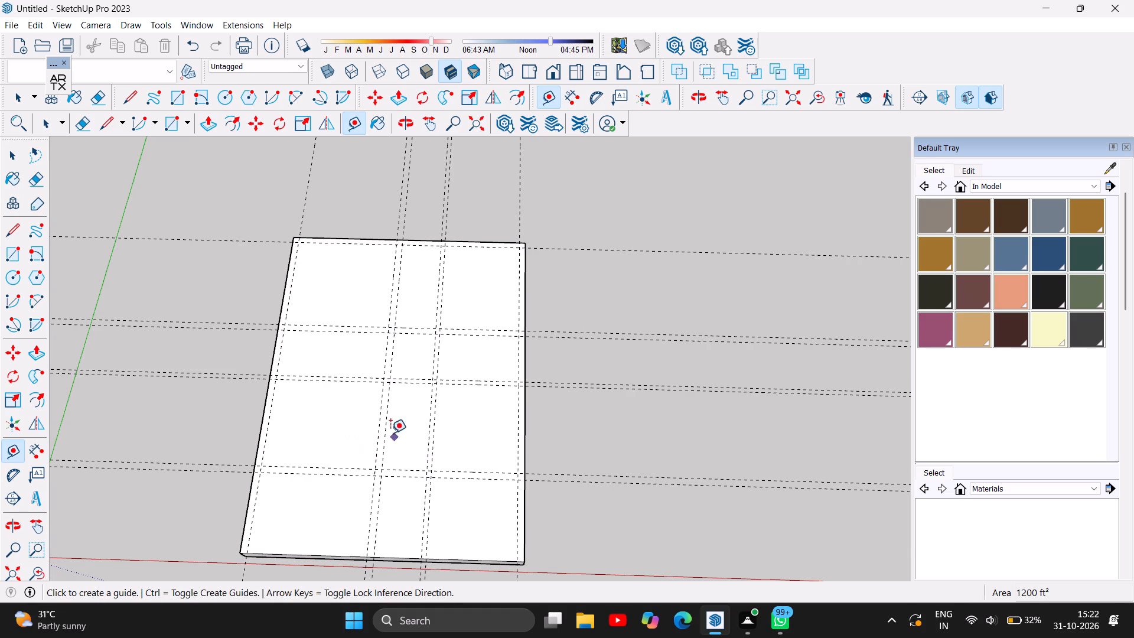
pyautogui.click(375, 443)
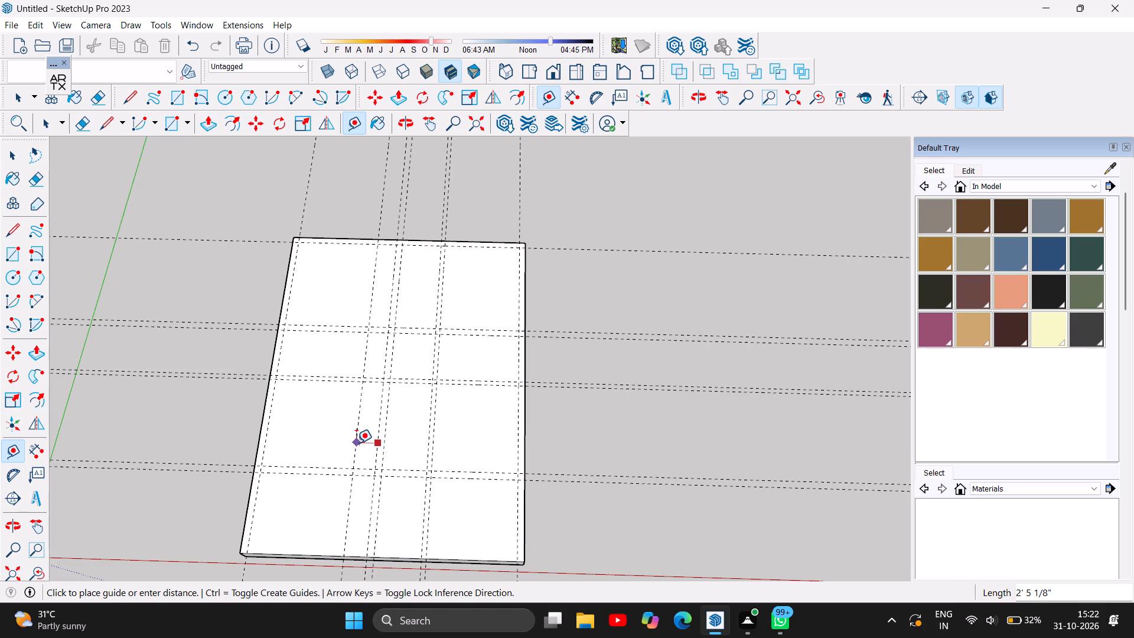
pyautogui.write("3'11")
pyautogui.press('Return')
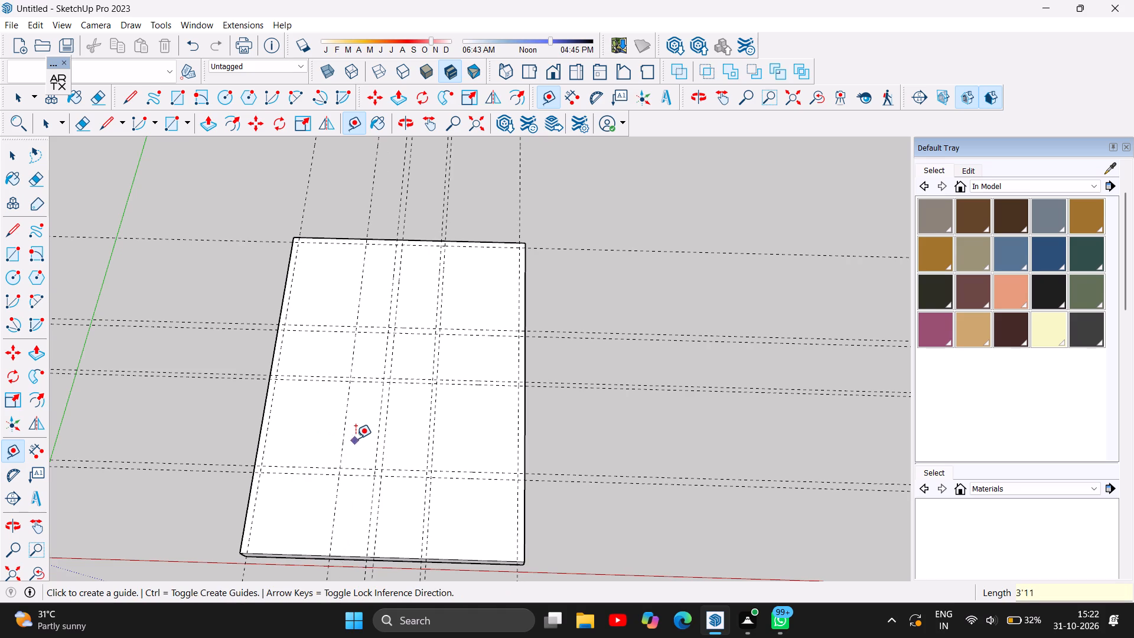
pyautogui.click(341, 442)
pyautogui.press('6')
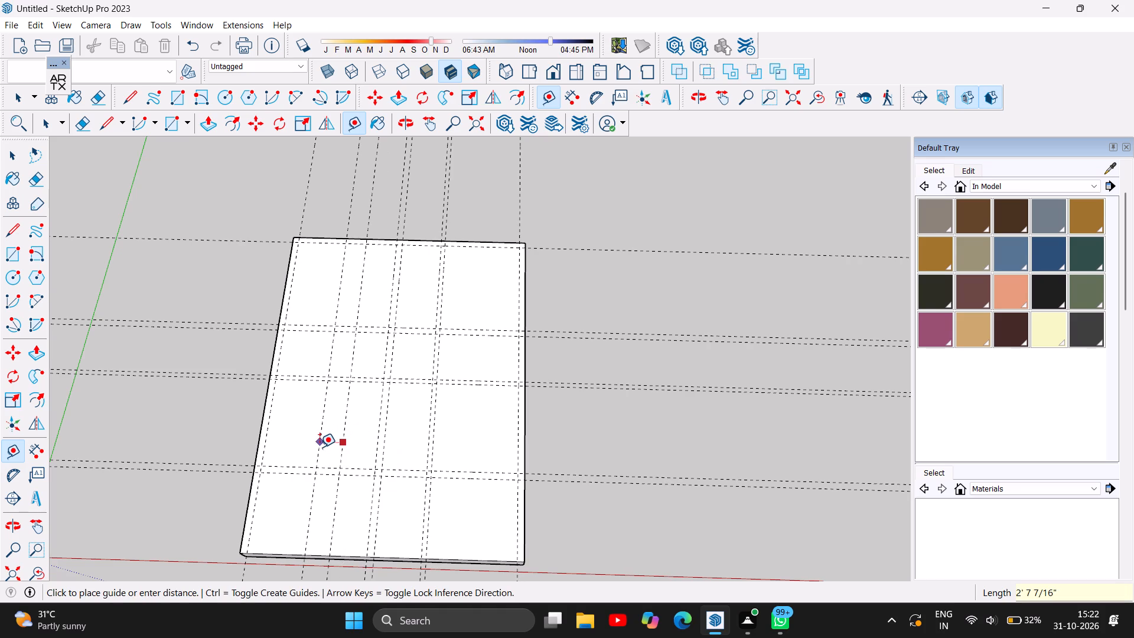
pyautogui.press('Return')
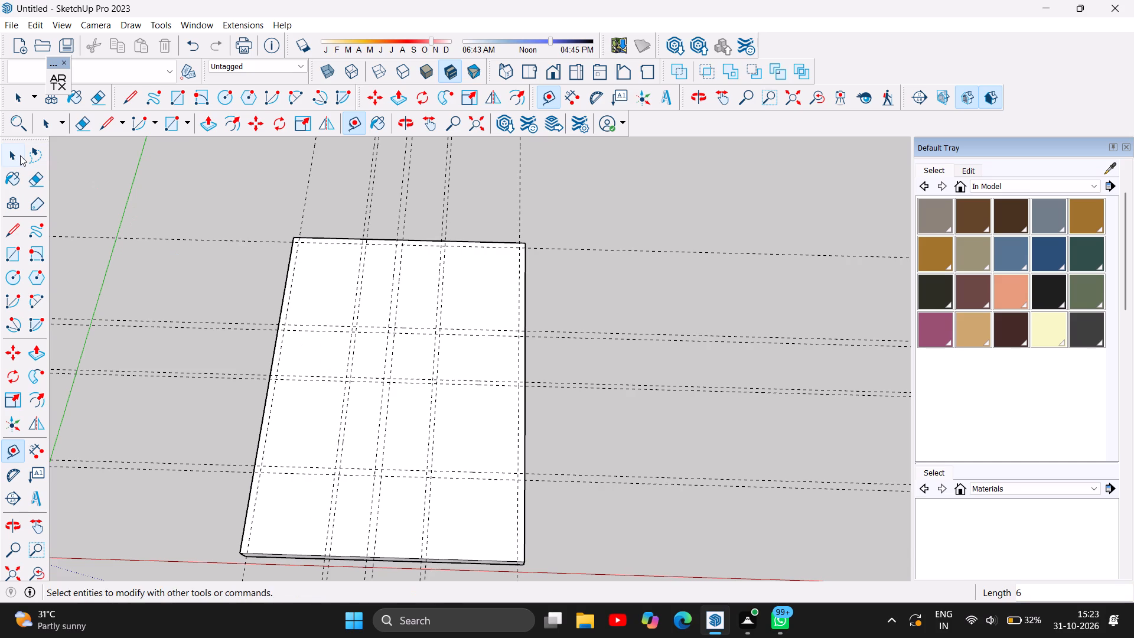
# Add a crosswise guide 6'1" from the near crosswise 9" pair toward the far short edge, and another 6" beyond it.
pyautogui.click(351, 467)
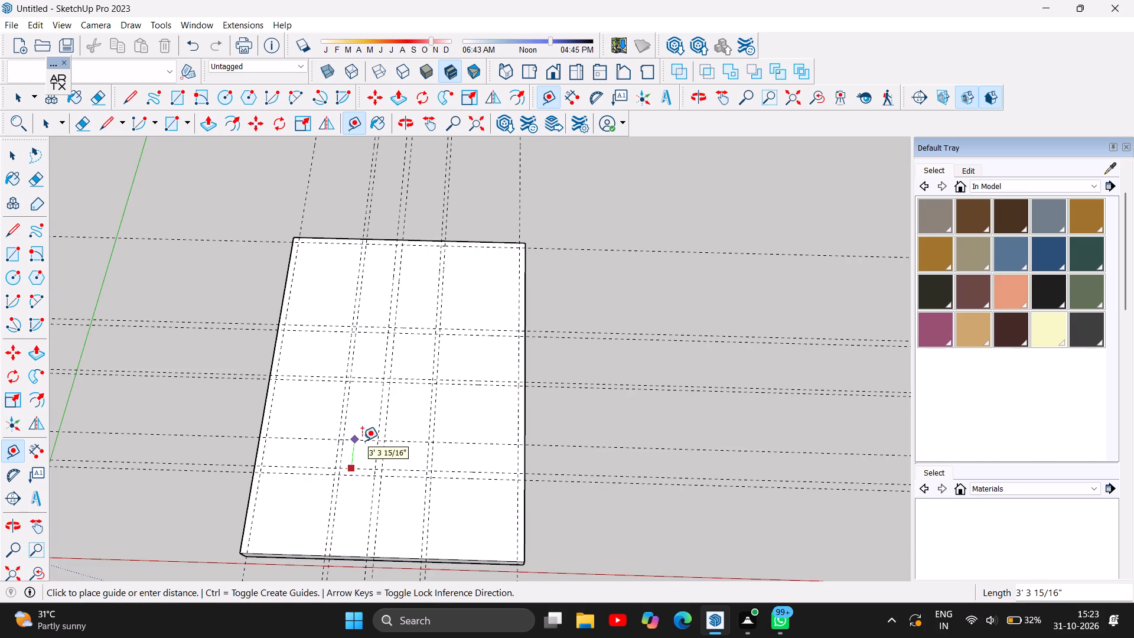
pyautogui.write("6'")
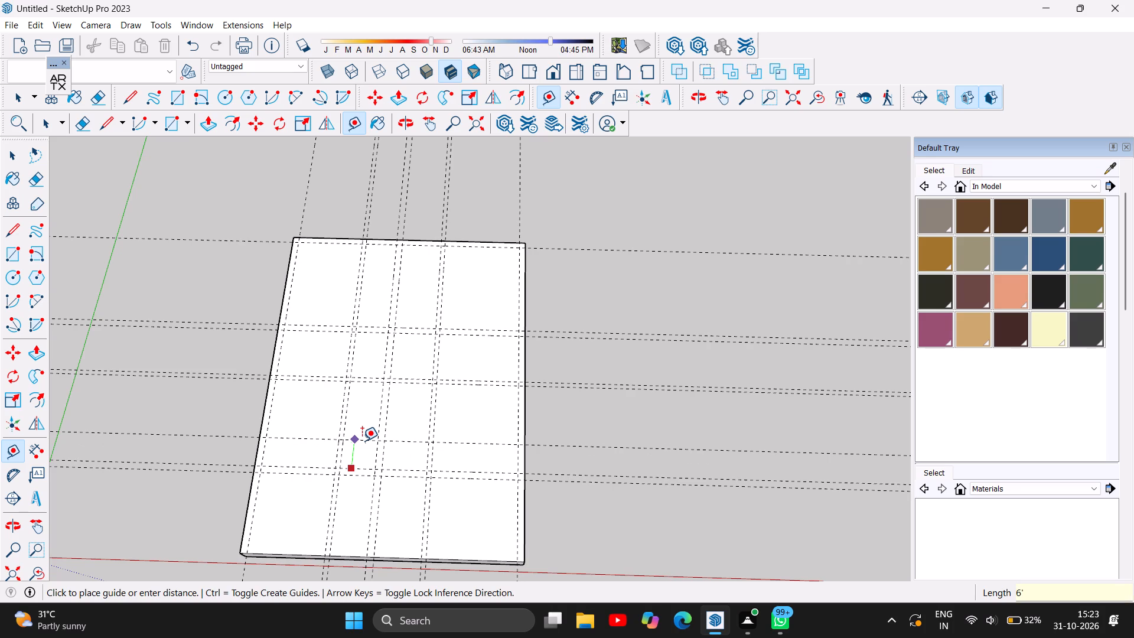
pyautogui.press('1')
pyautogui.press('Return')
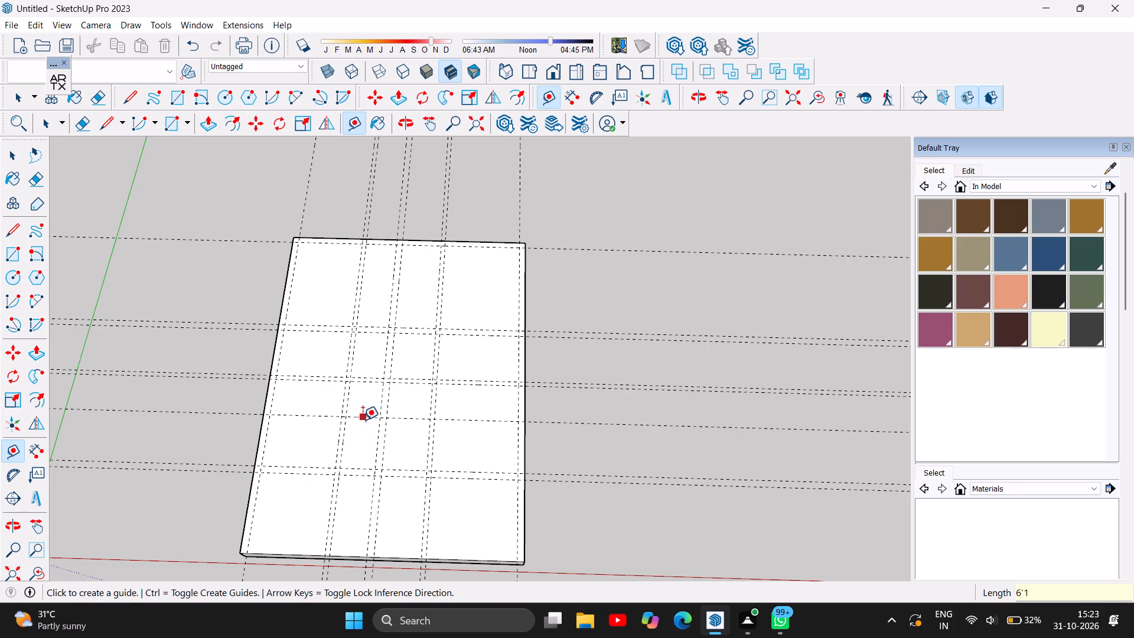
pyautogui.click(362, 420)
pyautogui.press('6')
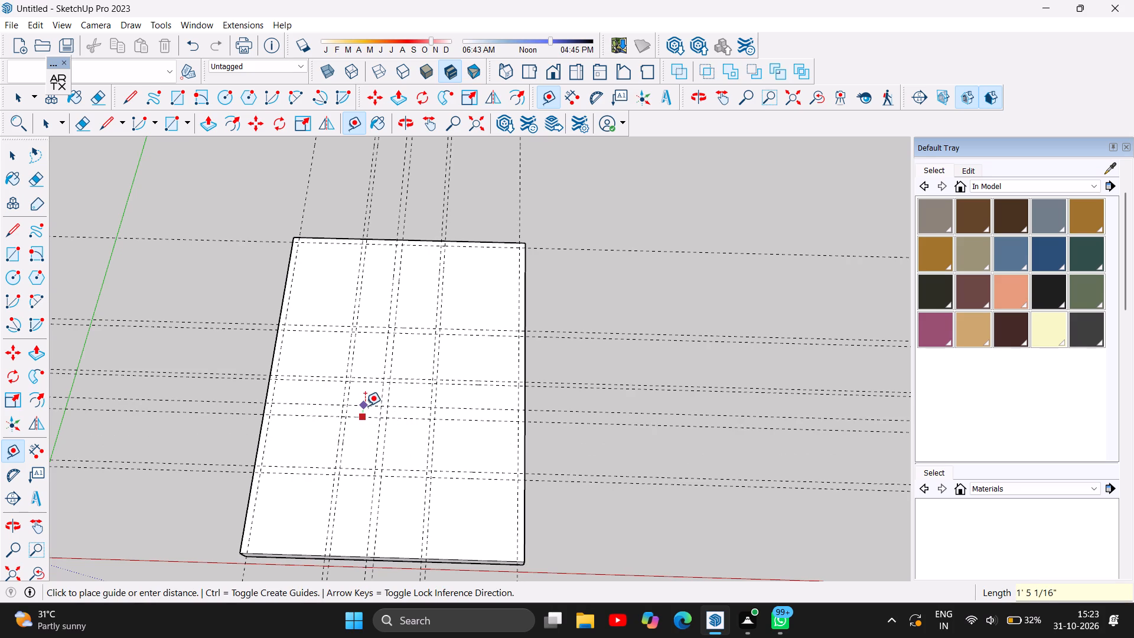
pyautogui.press('Return')
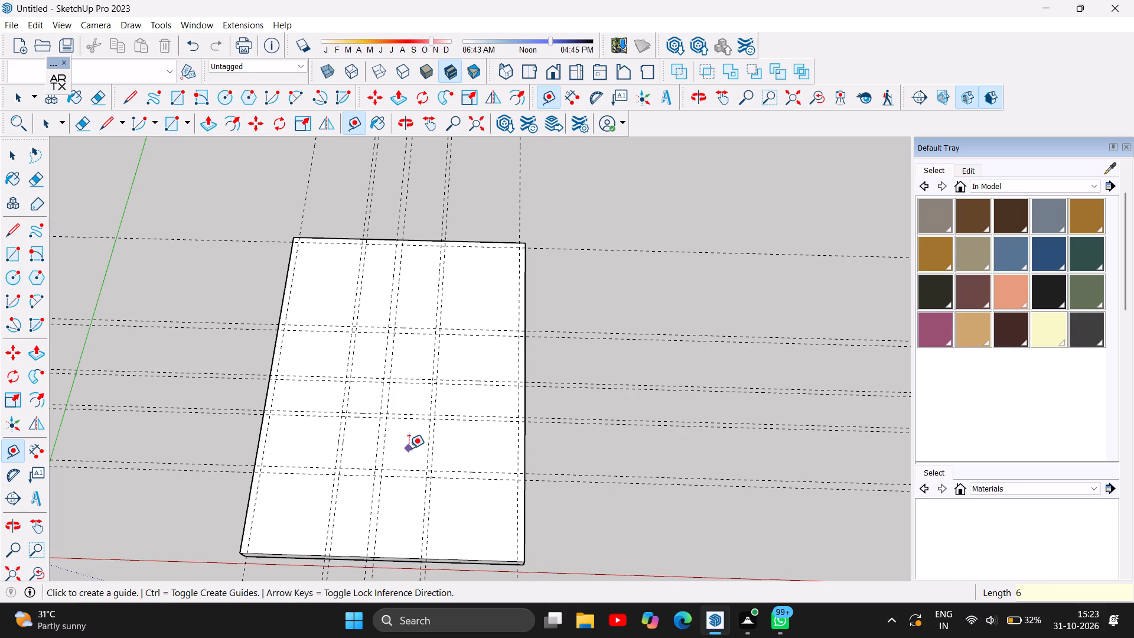
# Draw the outer wall outline with the Line tool along the slab's far and long edges, closing it across the near 9" pair's outer guide.
pyautogui.scroll(1, 409, 448)
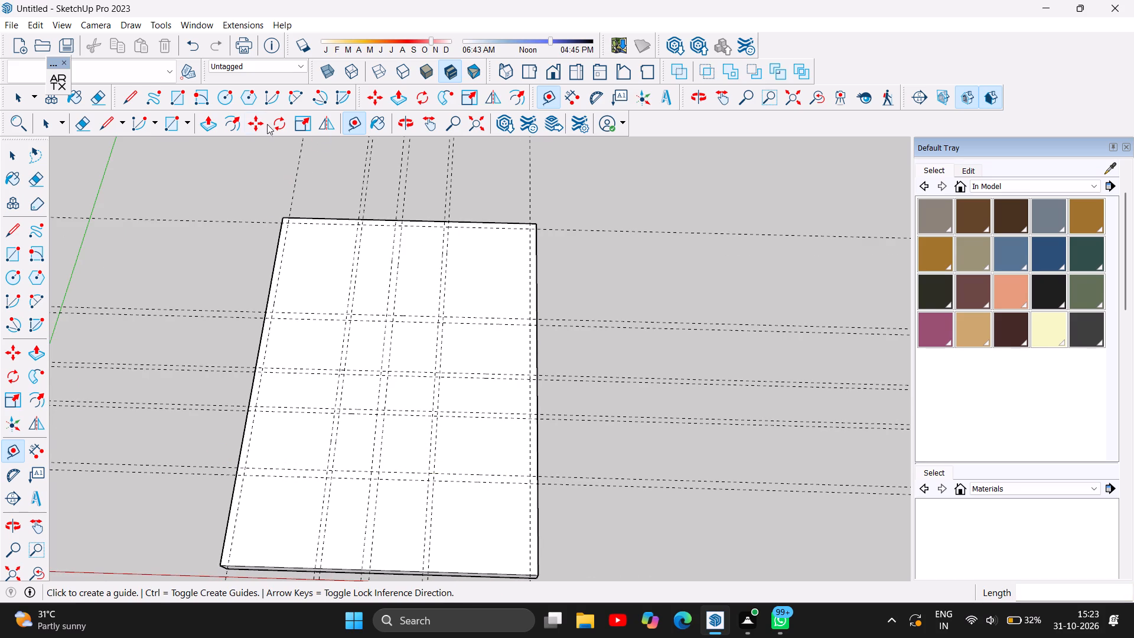
pyautogui.scroll(-2, 388, 476)
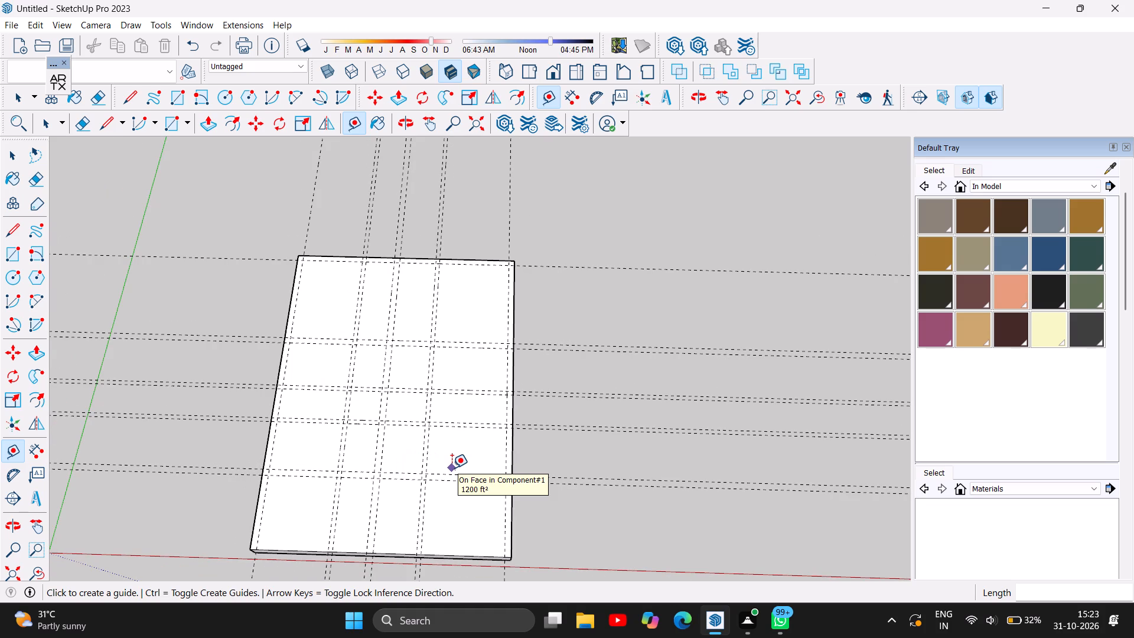
pyautogui.scroll(1, 457, 461)
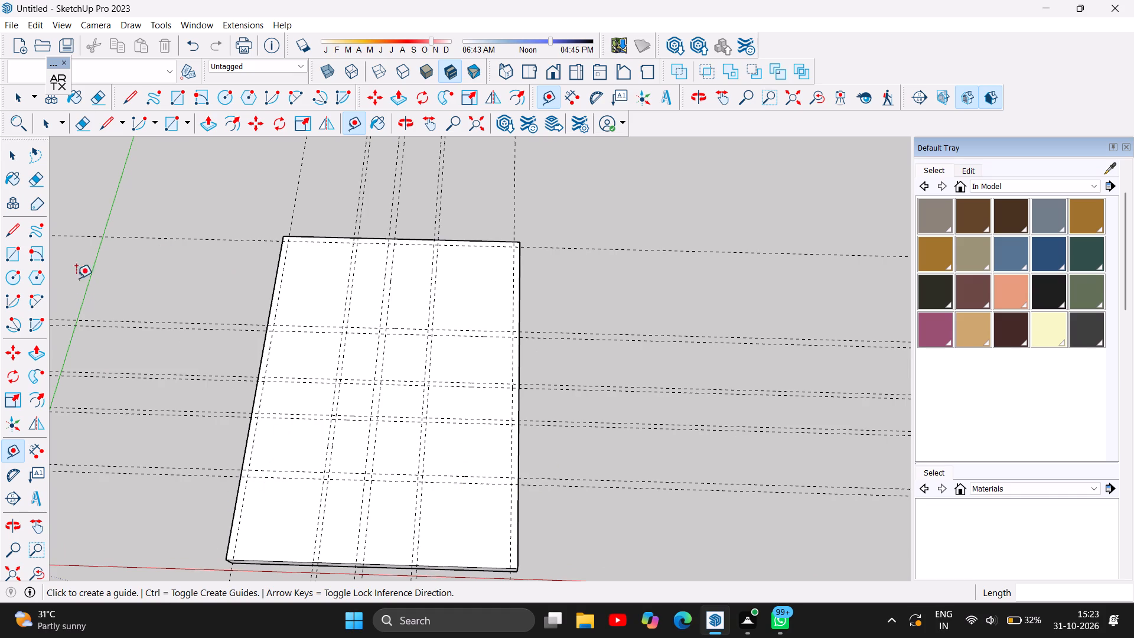
pyautogui.click(8, 229)
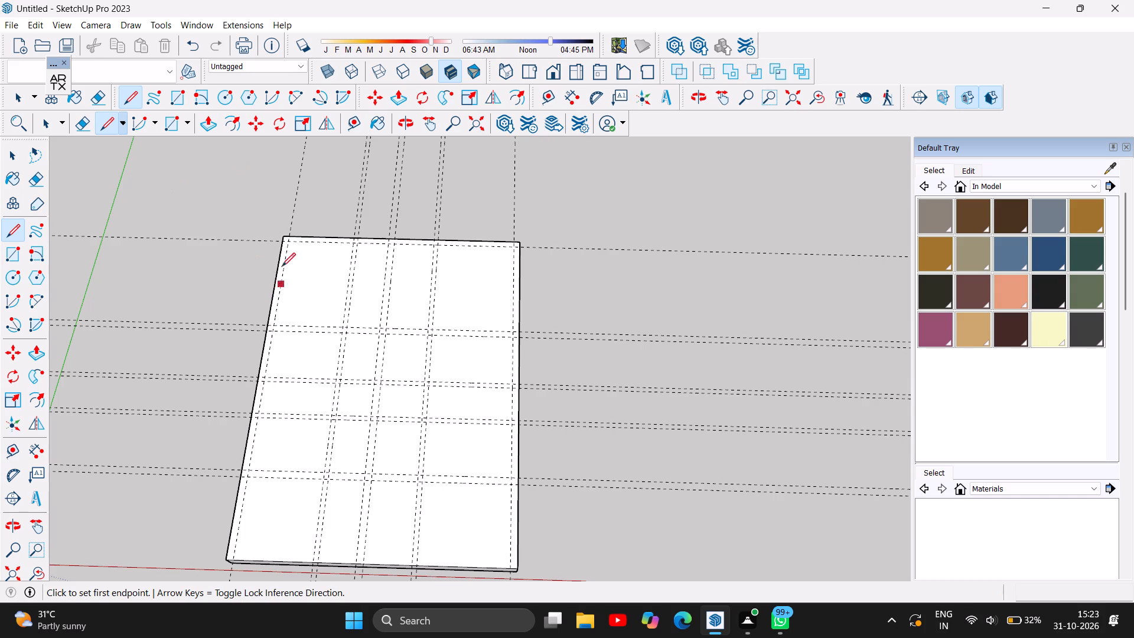
pyautogui.click(285, 235)
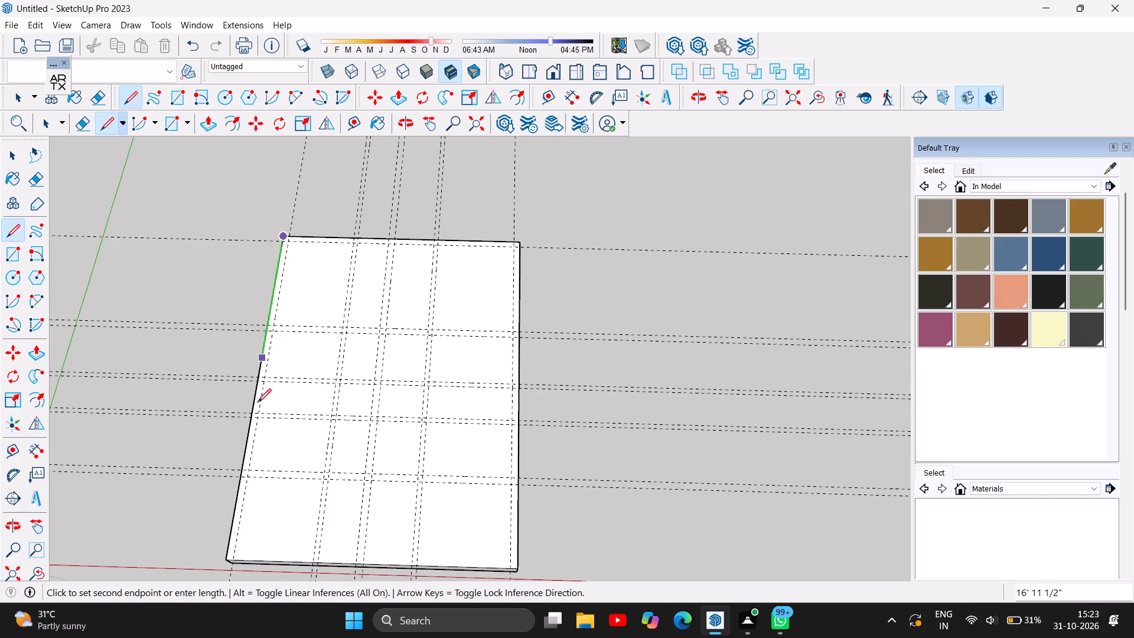
pyautogui.click(239, 480)
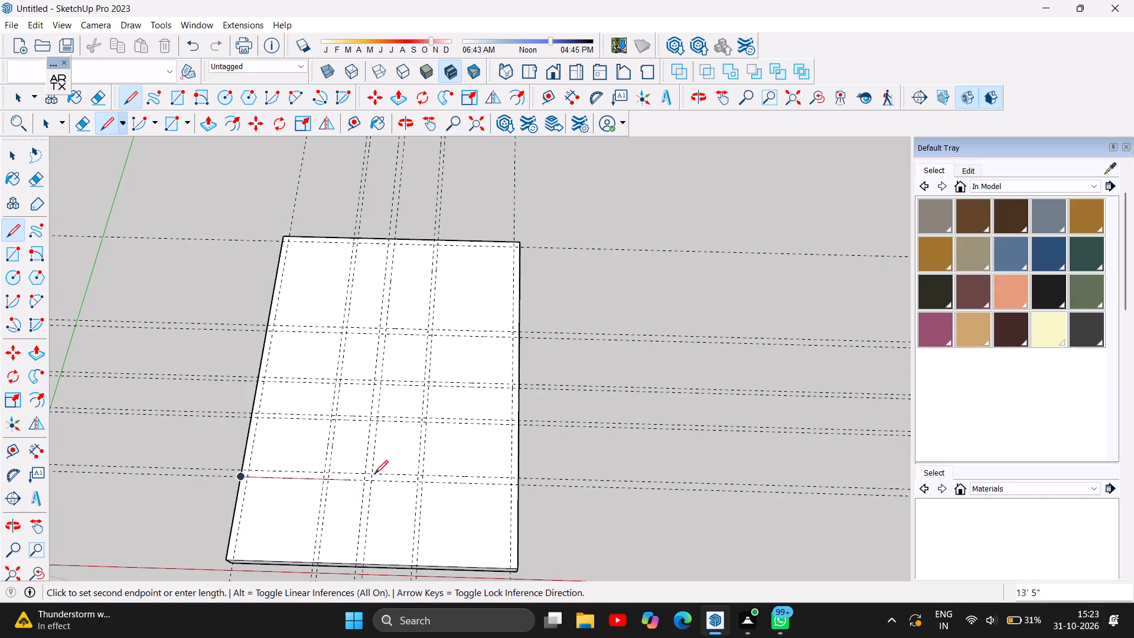
pyautogui.click(517, 487)
pyautogui.click(519, 244)
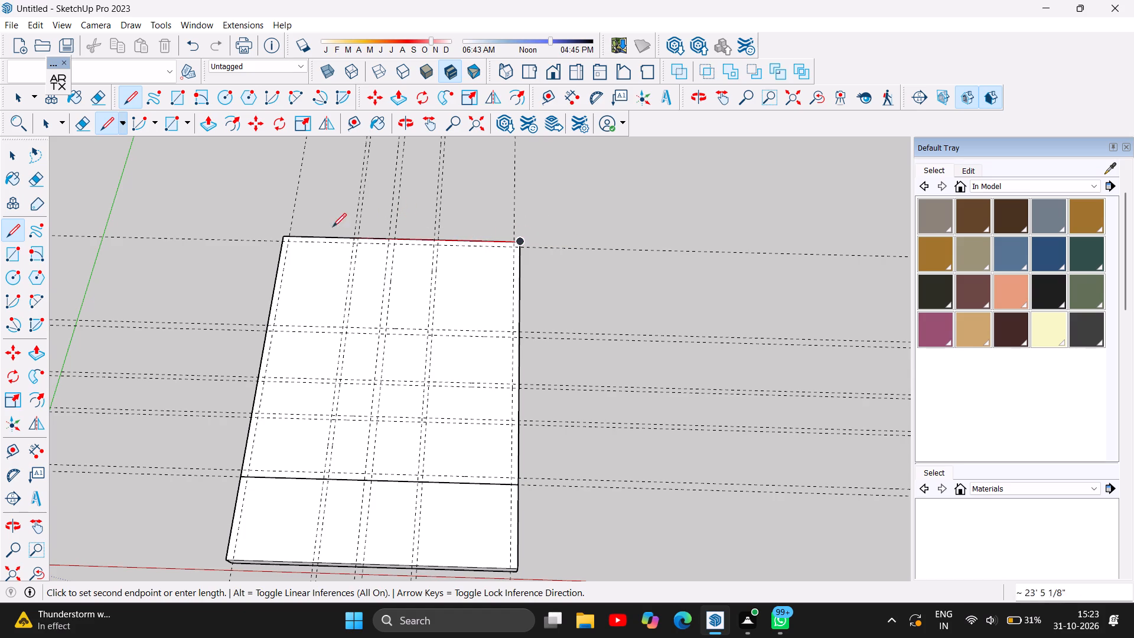
pyautogui.click(286, 235)
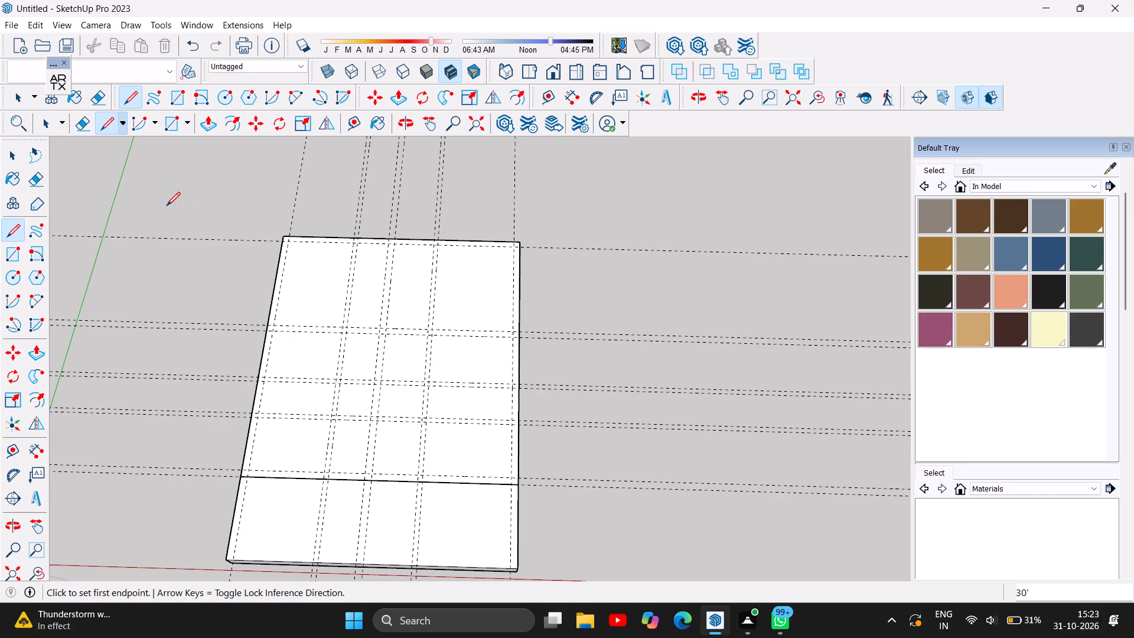
# Draw the inner wall outline along the perimeter guides and the inner guide of the near crosswise 9" pair, closing it at its starting corner.
pyautogui.click(292, 241)
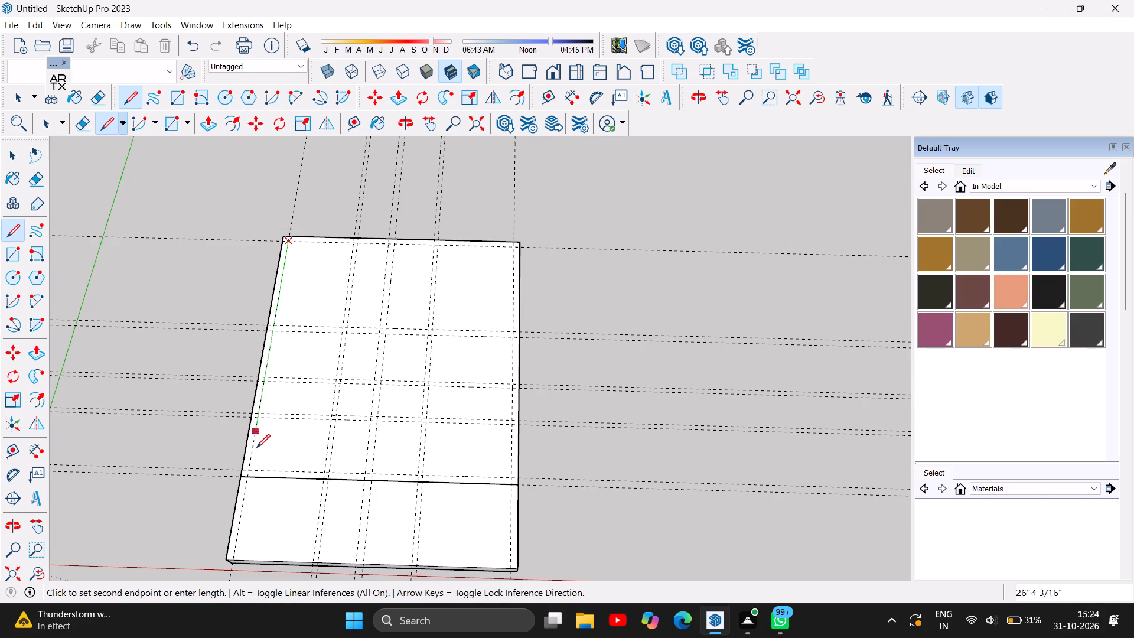
pyautogui.click(249, 473)
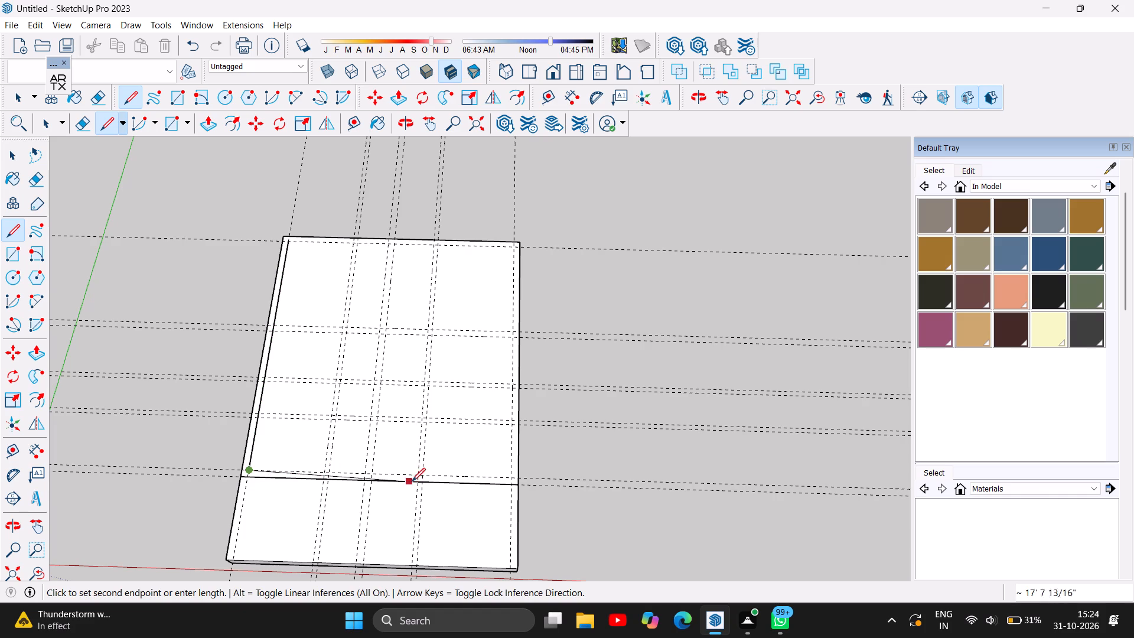
pyautogui.click(511, 474)
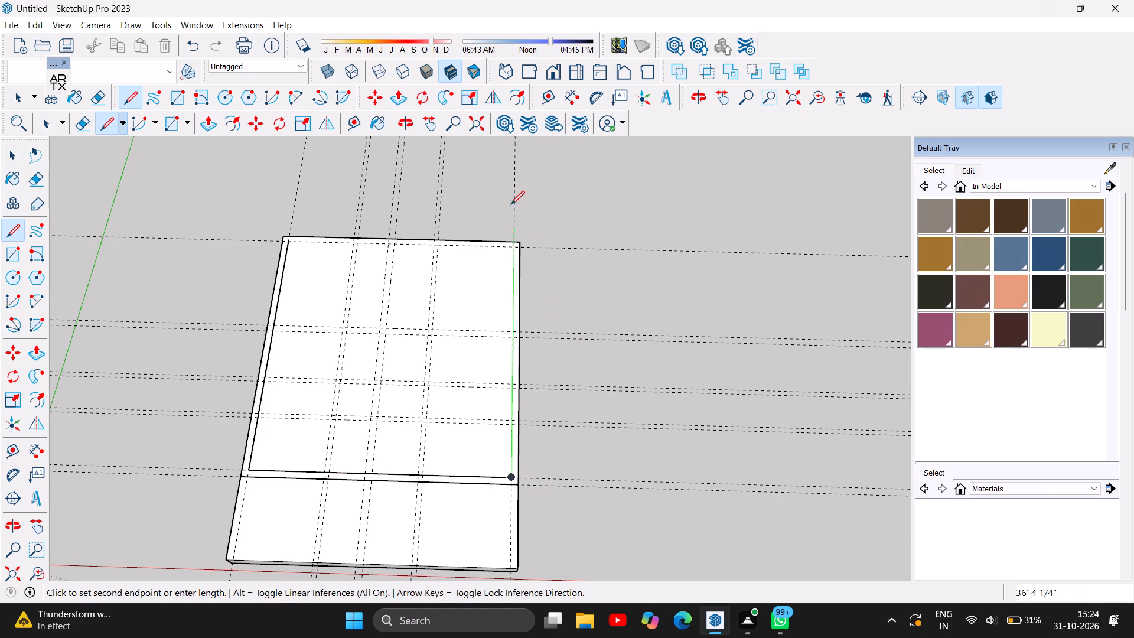
pyautogui.click(512, 251)
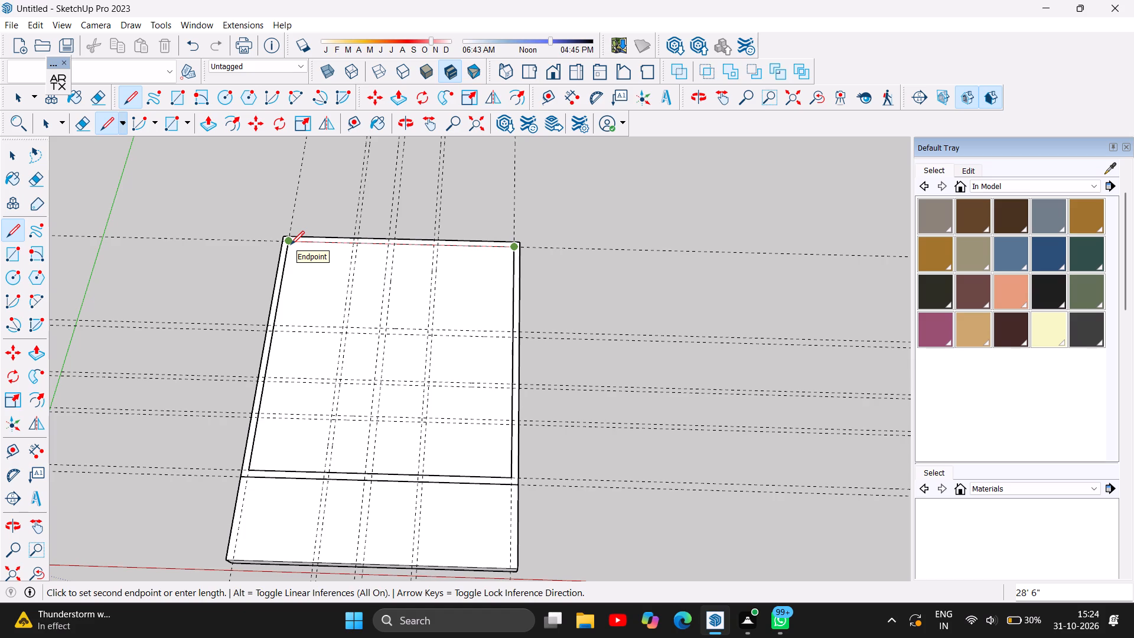
pyautogui.click(291, 245)
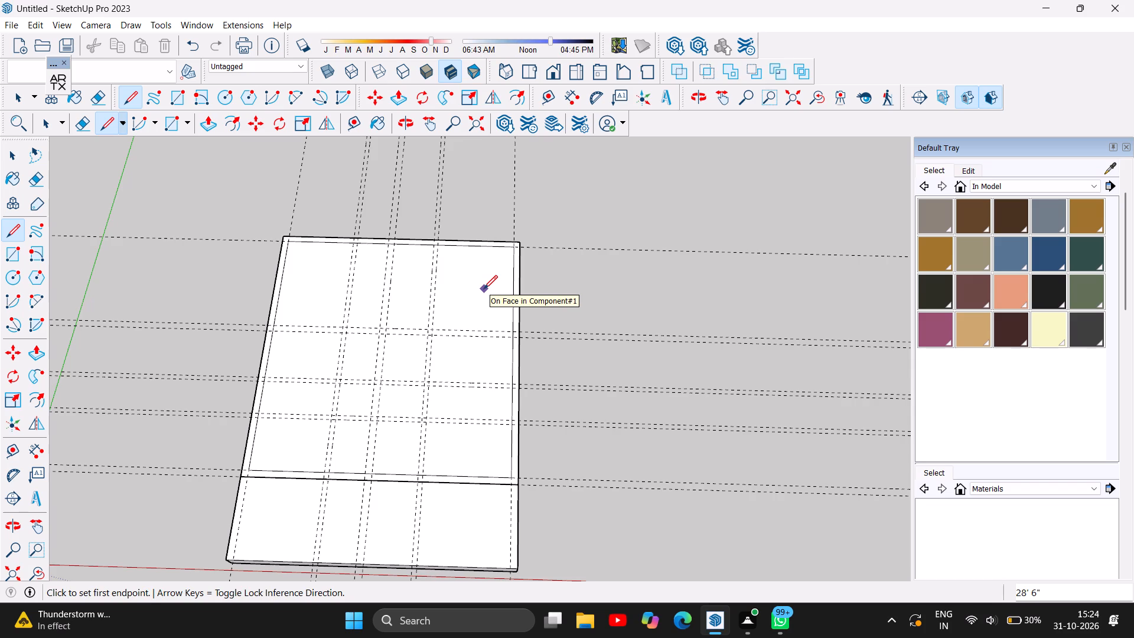
# Draw both lines of the lengthwise 9" wall along its guide pair, spanning 29'9" between the near and far inner wall lines.
pyautogui.scroll(1, 284, 365)
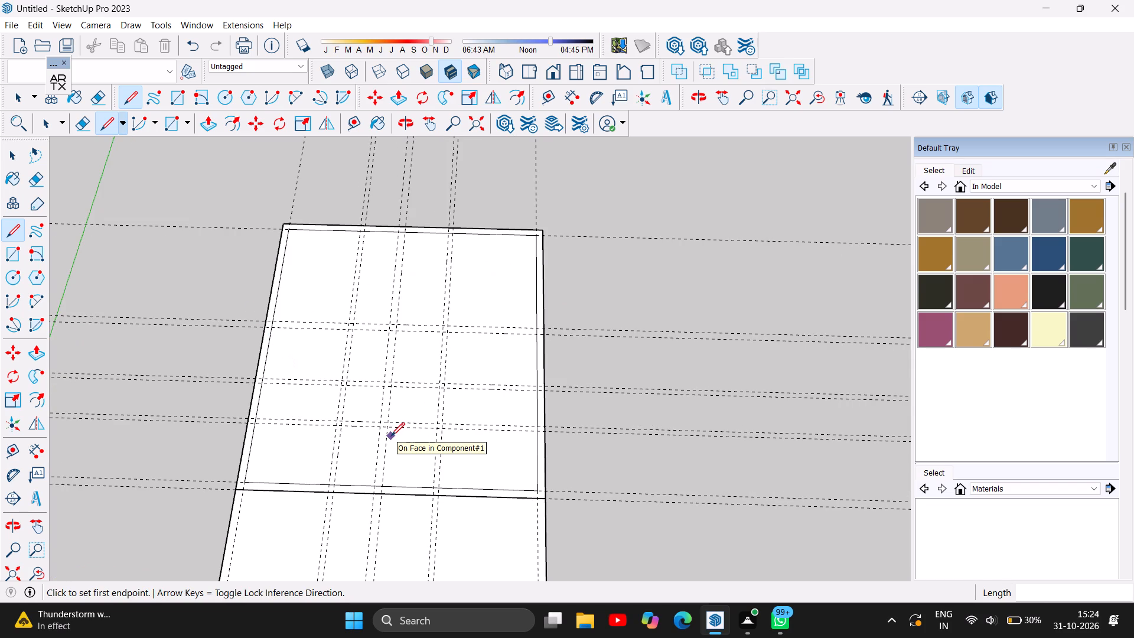
pyautogui.scroll(3, 341, 422)
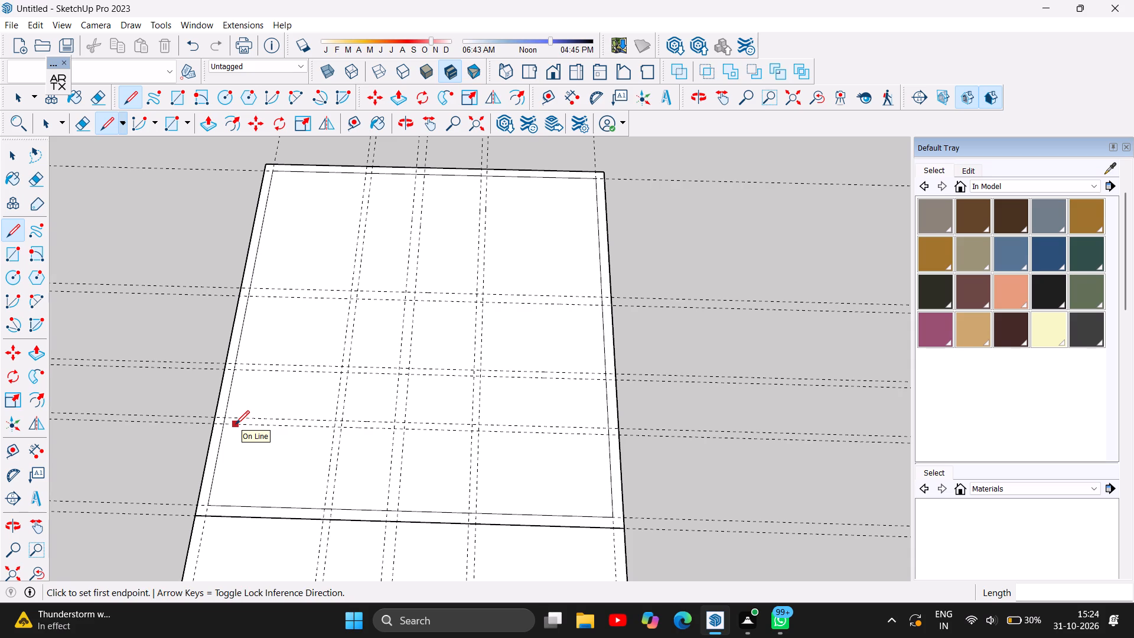
pyautogui.click(384, 511)
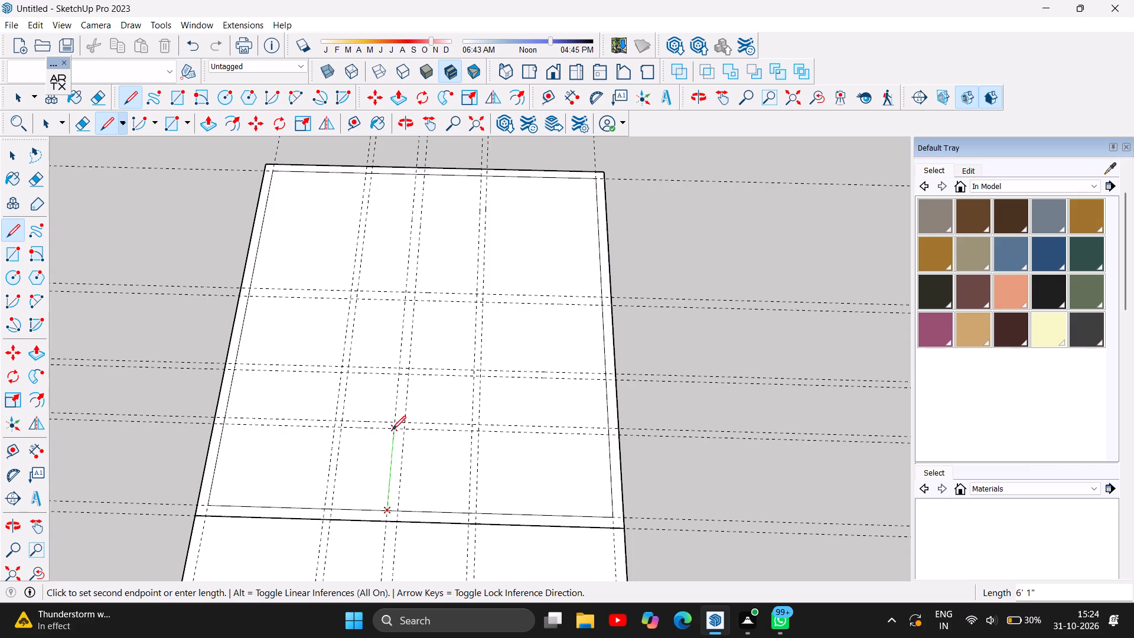
pyautogui.click(392, 429)
pyautogui.press('Escape')
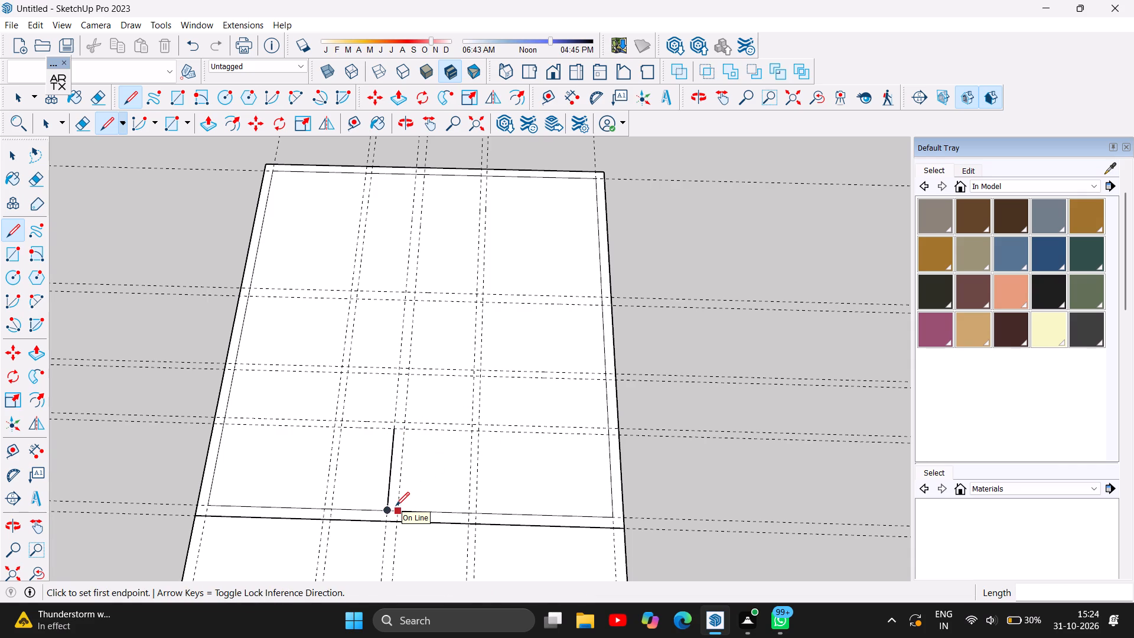
pyautogui.click(396, 506)
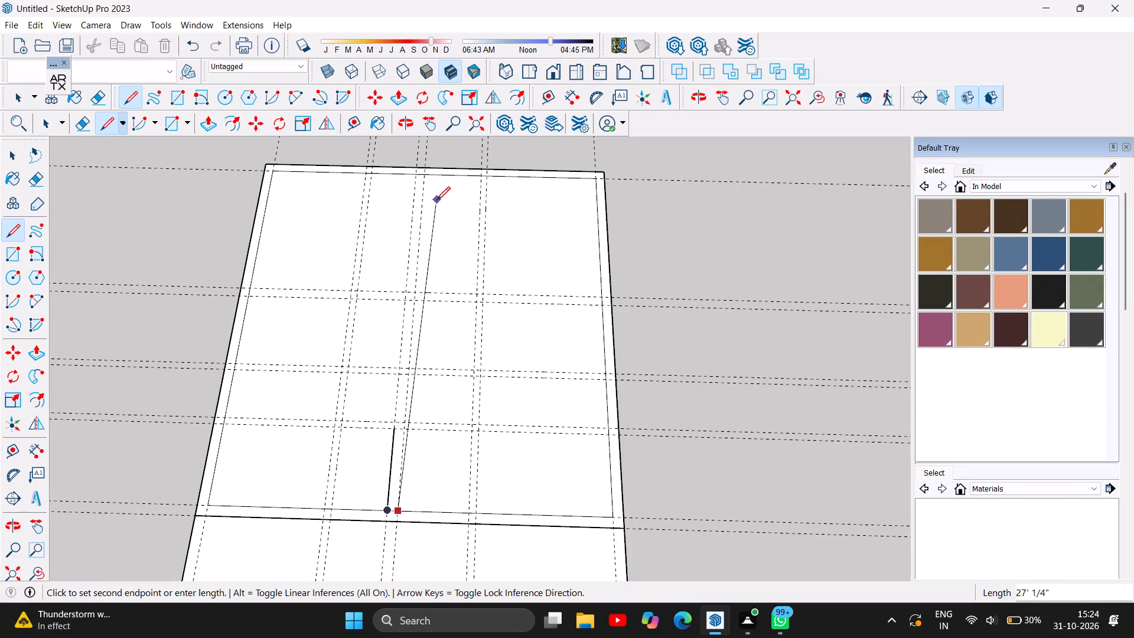
pyautogui.click(424, 172)
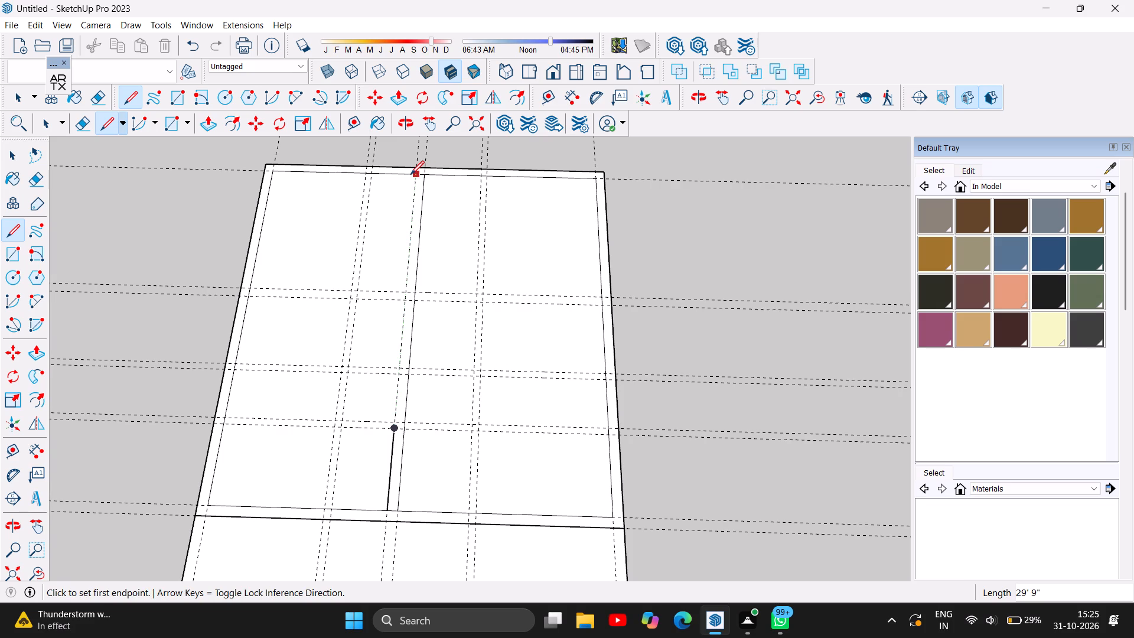
pyautogui.click(413, 174)
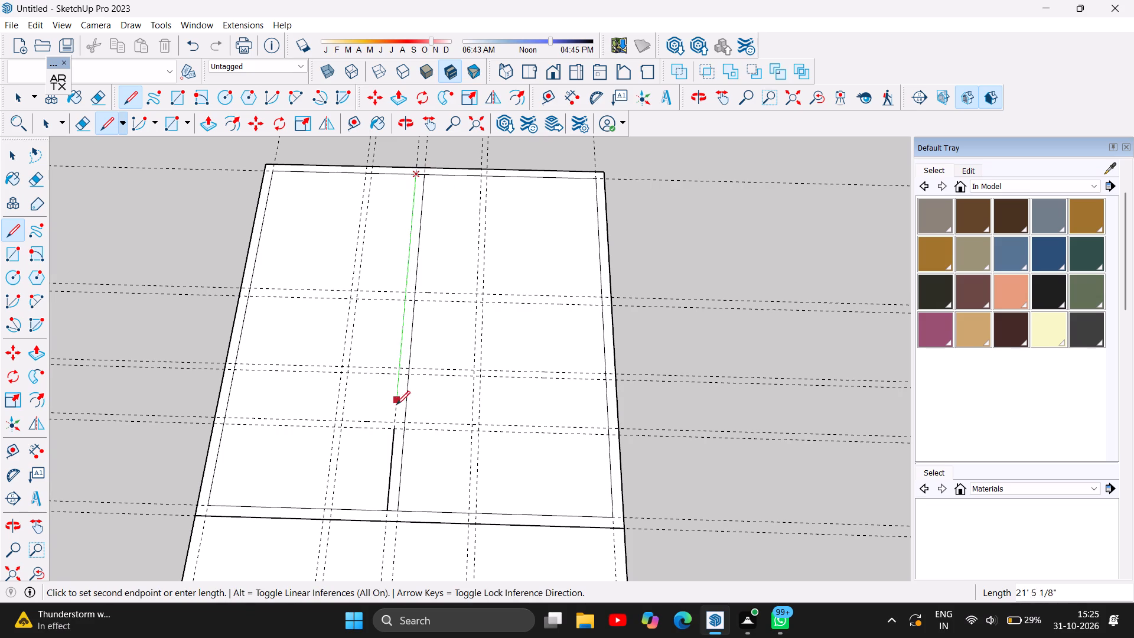
pyautogui.click(392, 426)
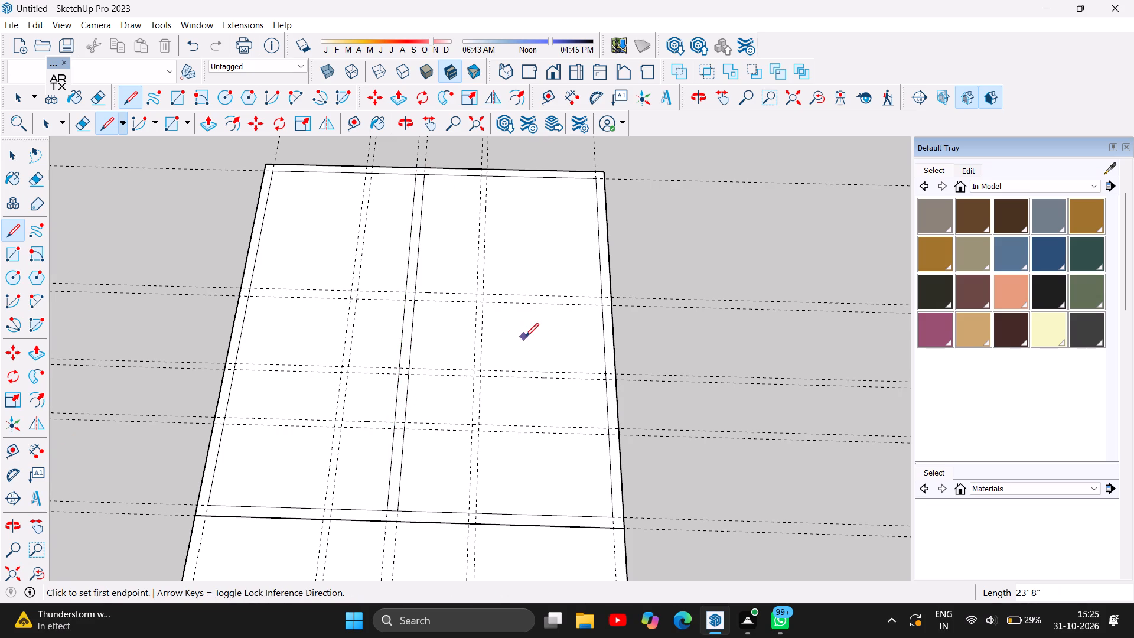
# Draw both 12'8" lines of the crosswise 6" wall, second guide pair from the far edge, between the green-axis-side inner wall line and the lengthwise wall.
pyautogui.scroll(-3, 593, 475)
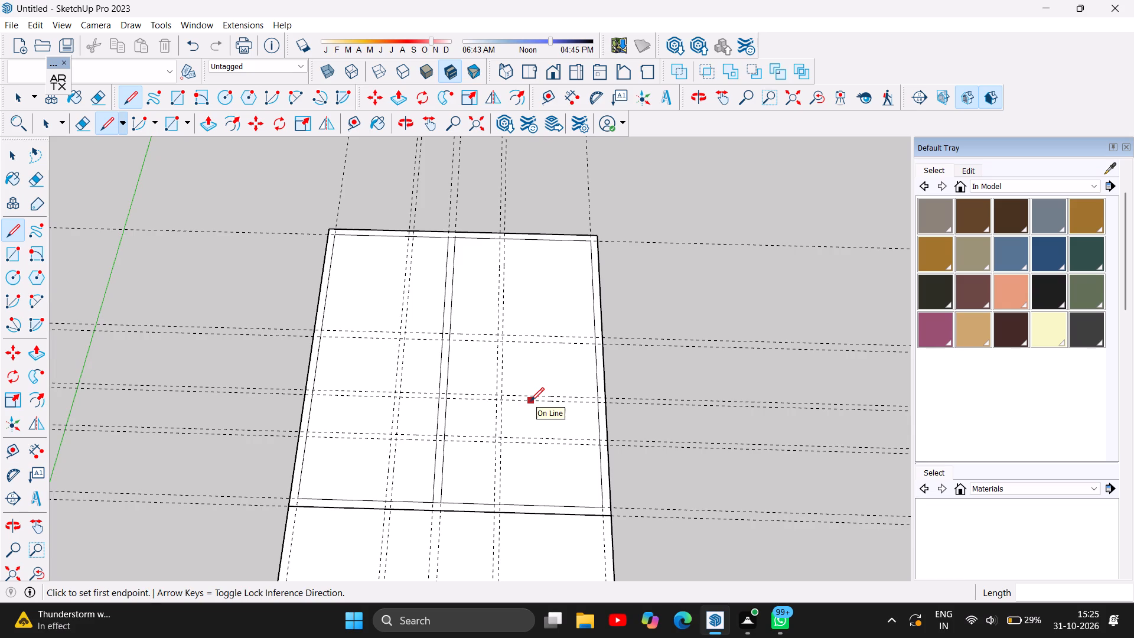
pyautogui.scroll(1, 530, 401)
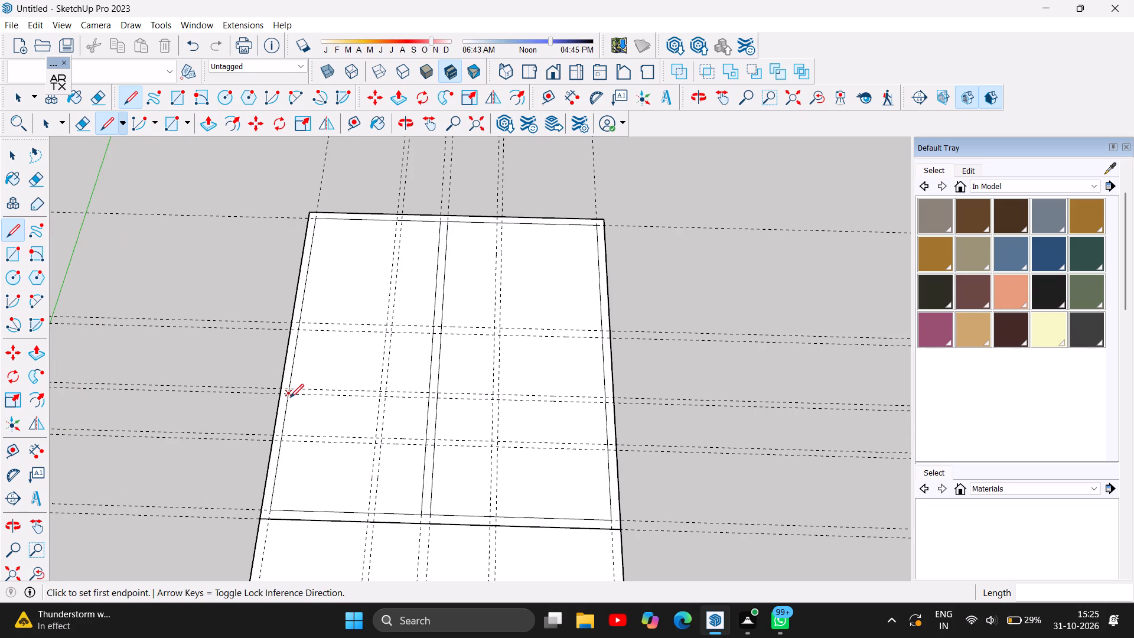
pyautogui.click(289, 397)
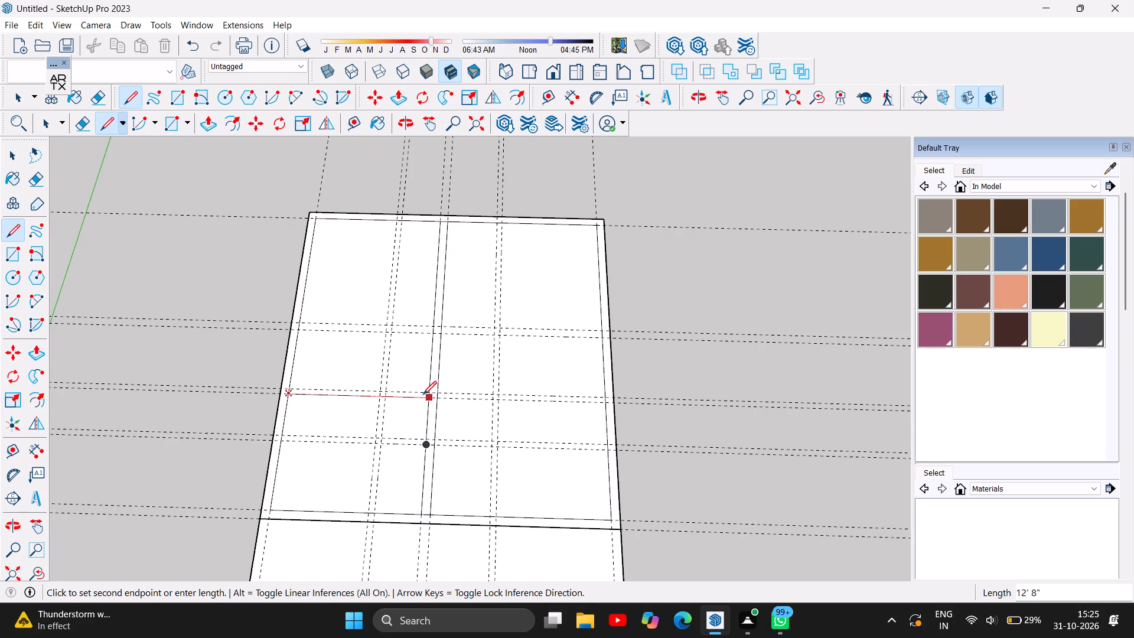
pyautogui.click(427, 398)
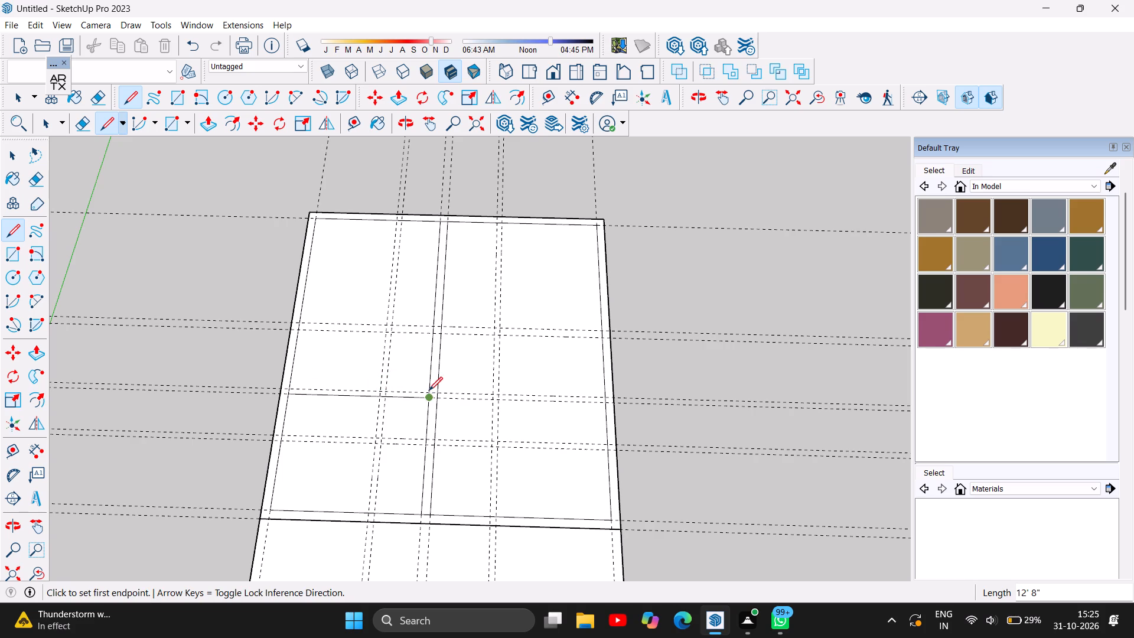
pyautogui.scroll(1, 436, 387)
pyautogui.scroll(-1, 437, 386)
pyautogui.scroll(2, 425, 401)
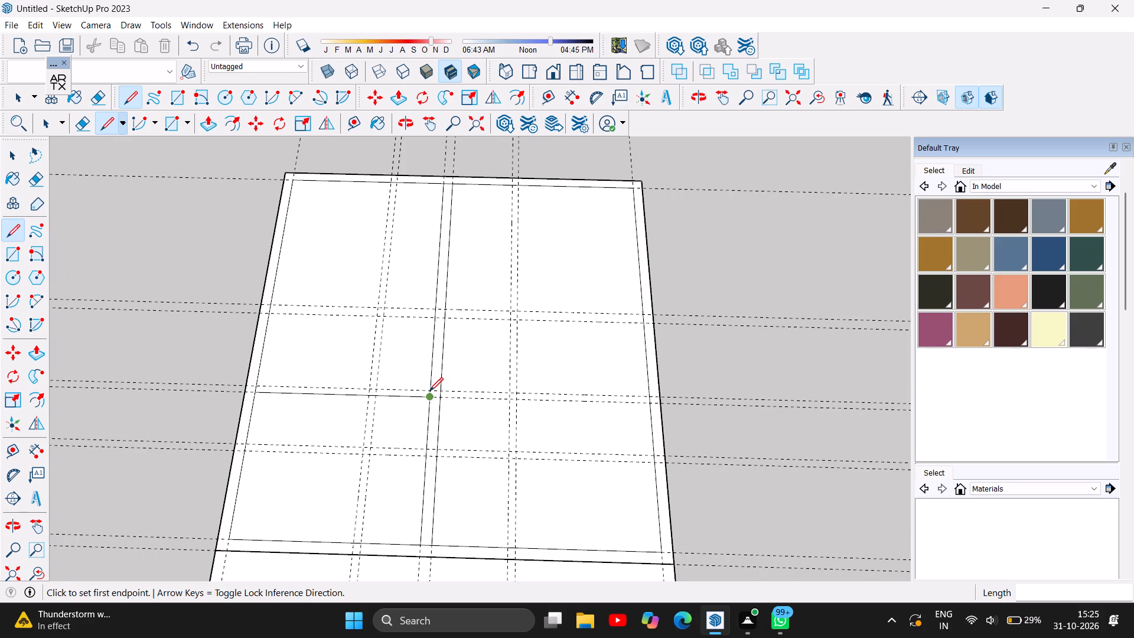
pyautogui.click(432, 388)
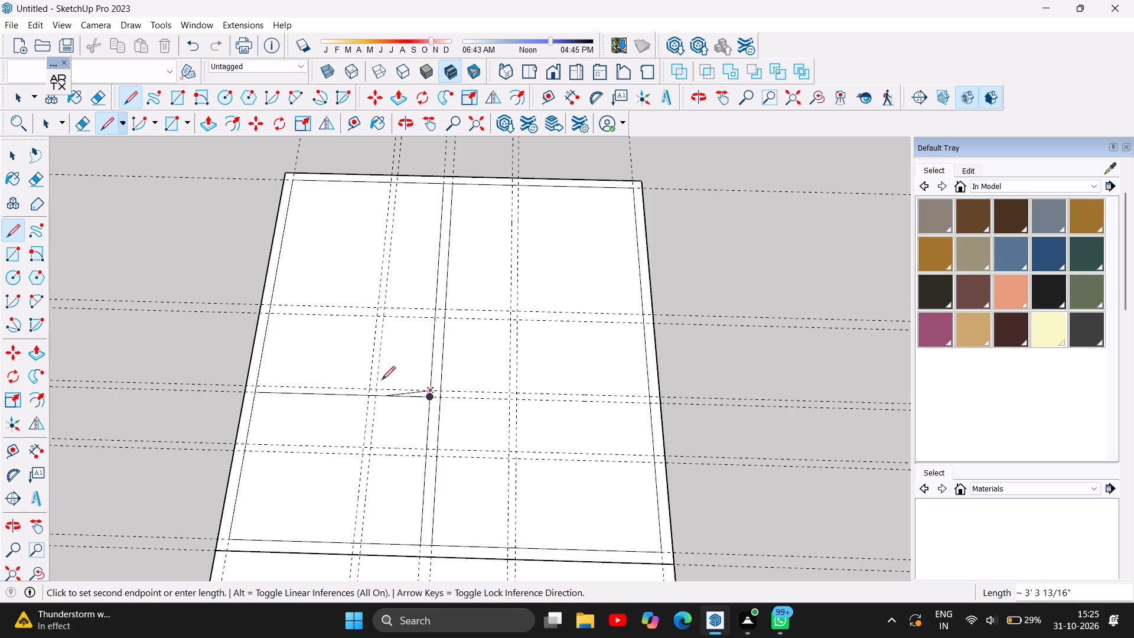
pyautogui.click(256, 382)
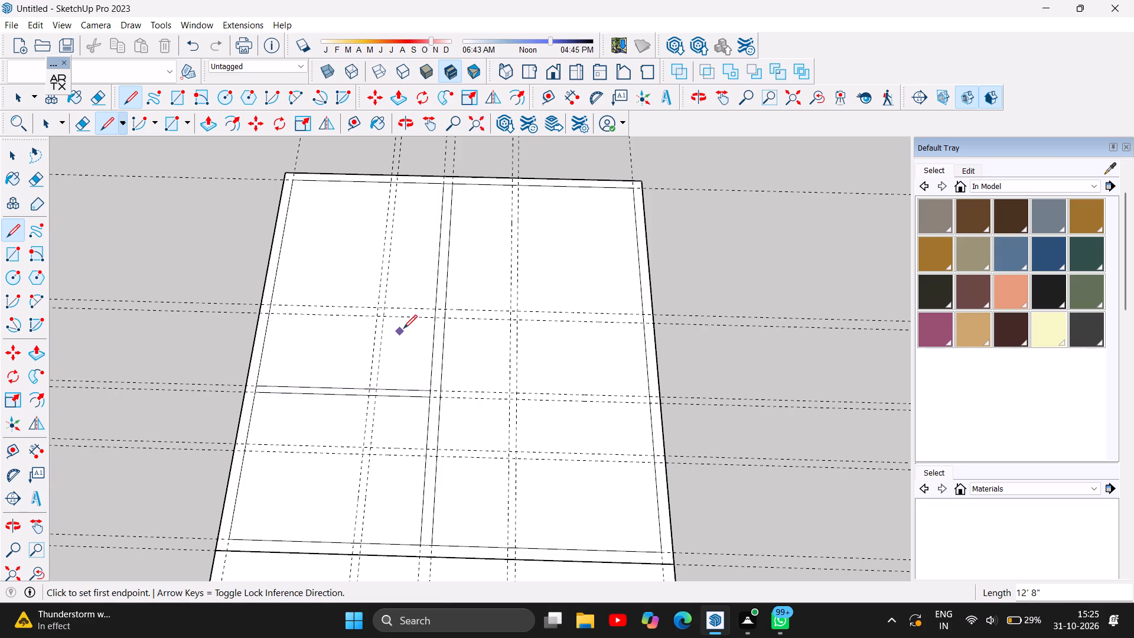
# Draw both 12'8" lines of the crosswise 9" wall, first guide pair from the far edge, between the green-axis-side inner wall line and the lengthwise wall.
pyautogui.scroll(-3, 403, 328)
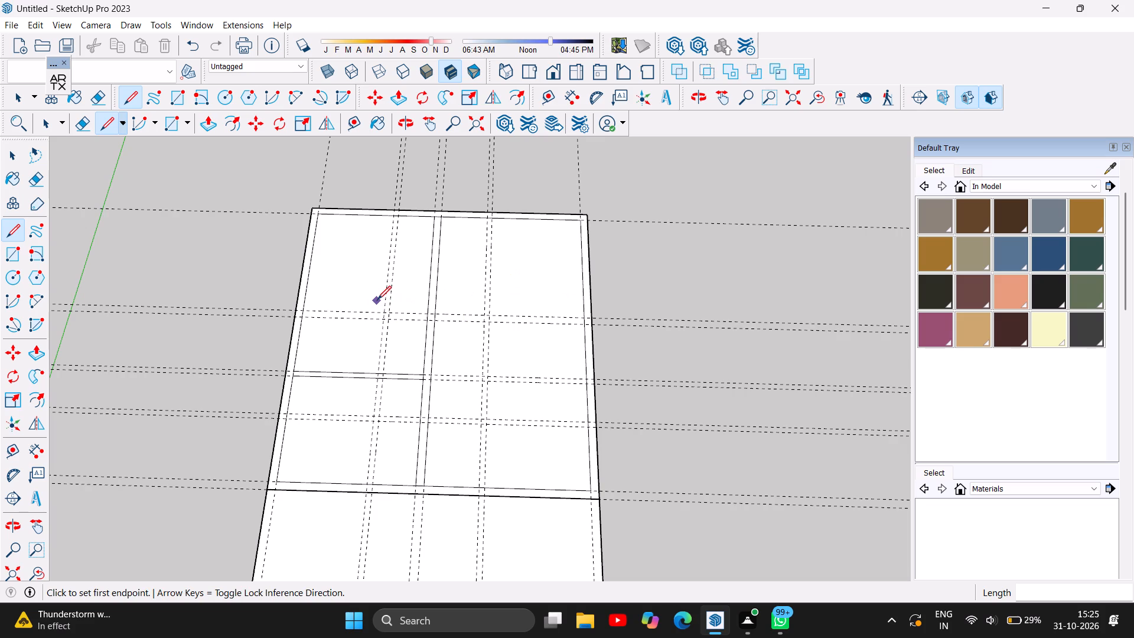
pyautogui.click(303, 309)
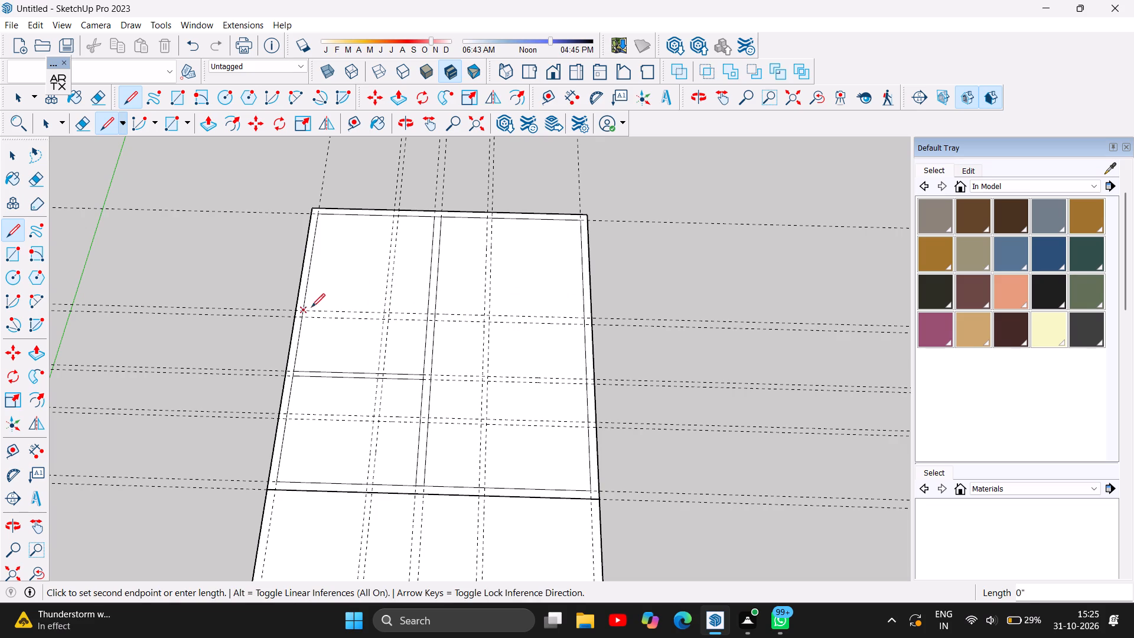
pyautogui.click(428, 311)
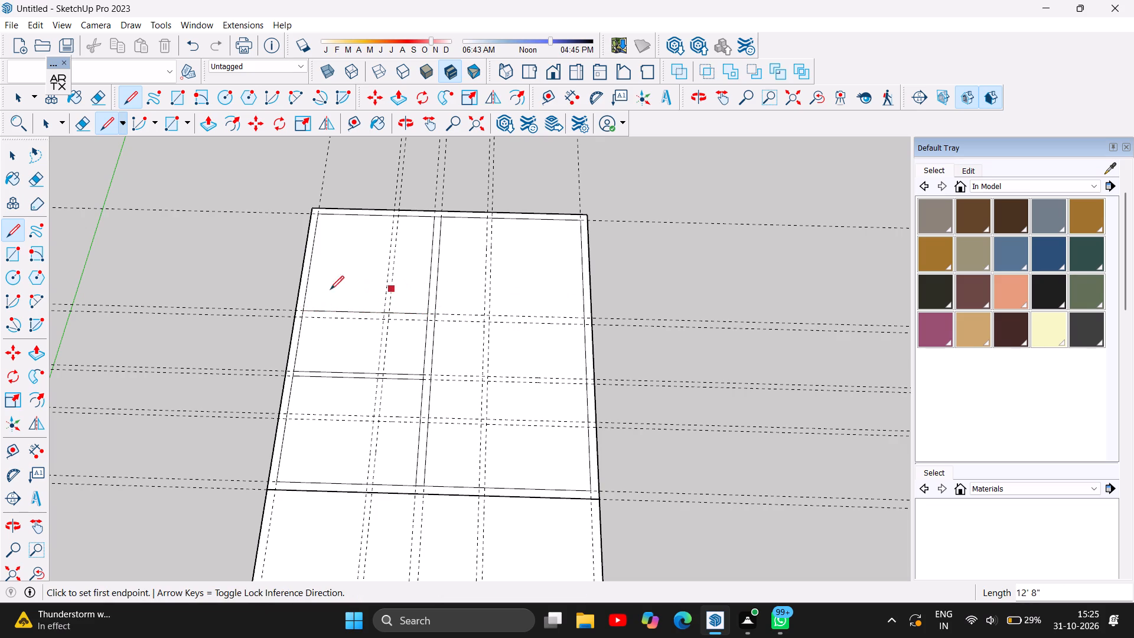
pyautogui.click(302, 319)
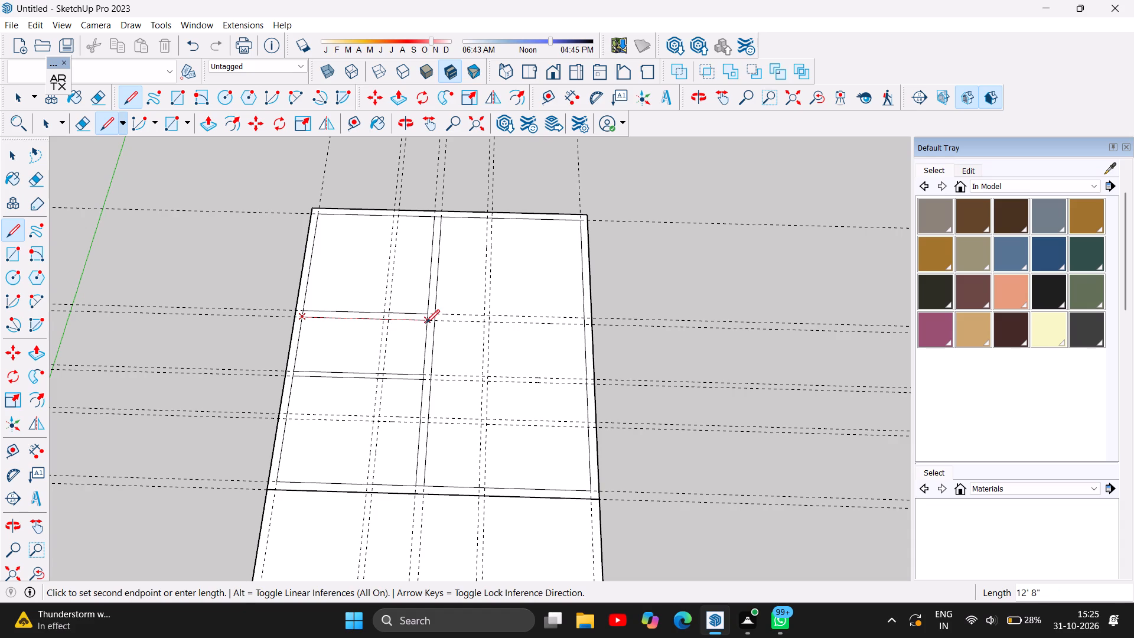
pyautogui.click(426, 323)
# Draw both lines of the same crosswise wall on the opposite side, from the guide pair beyond the lengthwise wall to the inner wall line.
pyautogui.scroll(-4, 310, 429)
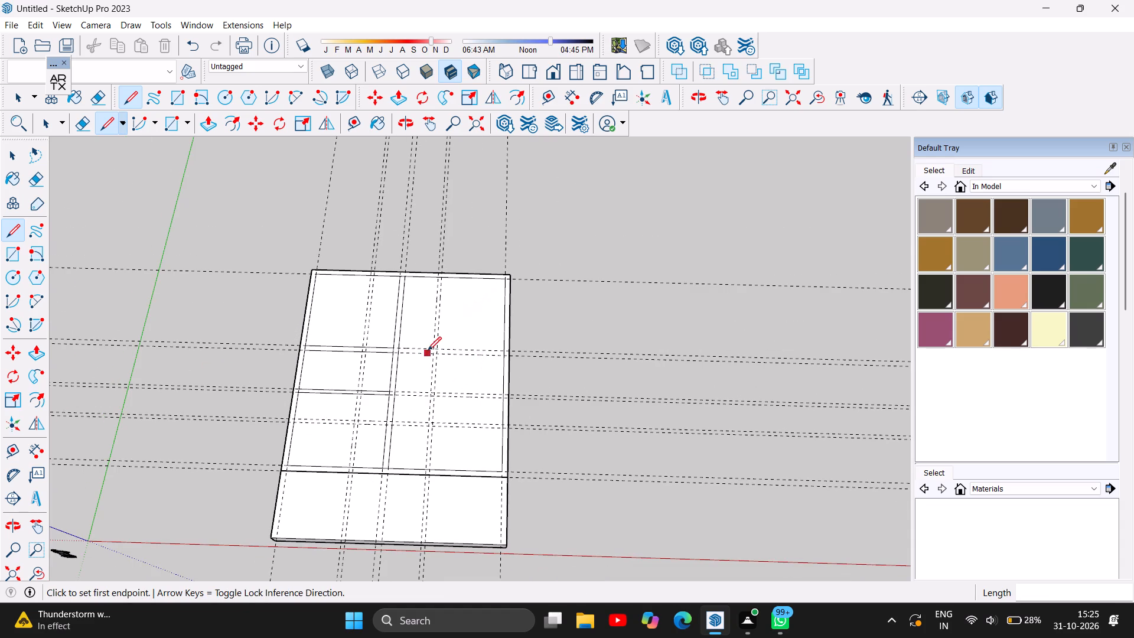
pyautogui.scroll(3, 454, 334)
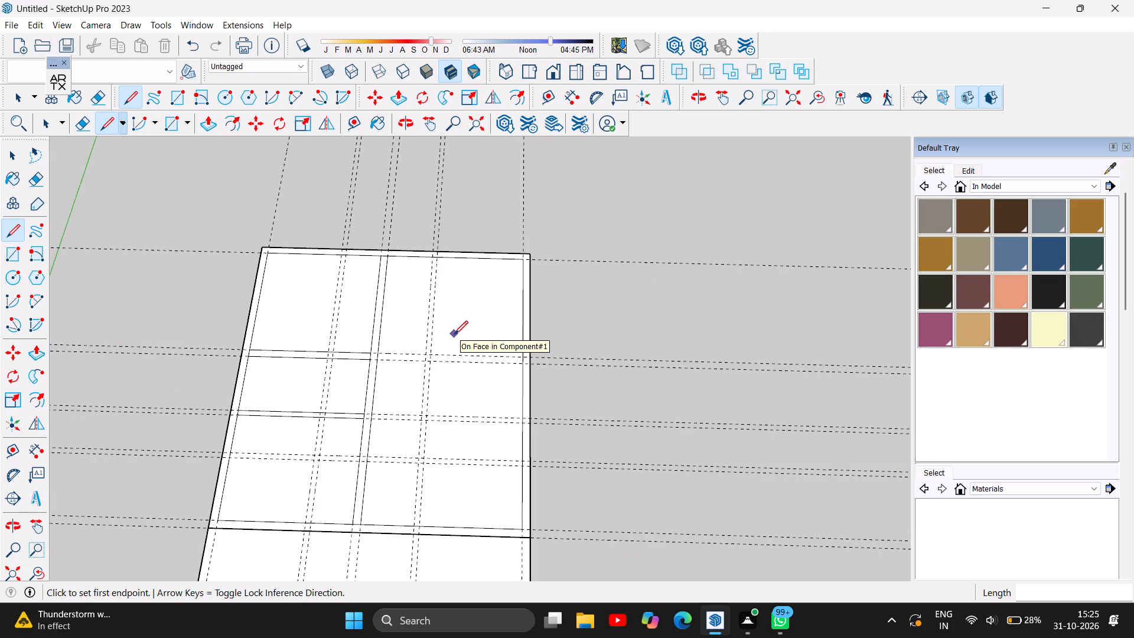
pyautogui.click(426, 353)
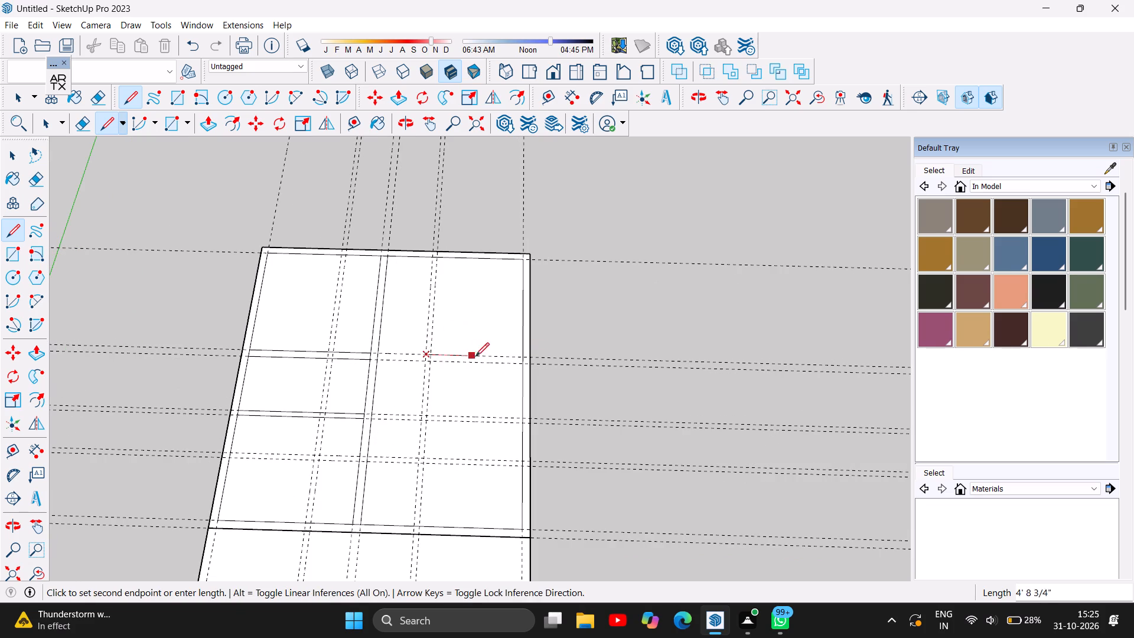
pyautogui.click(522, 358)
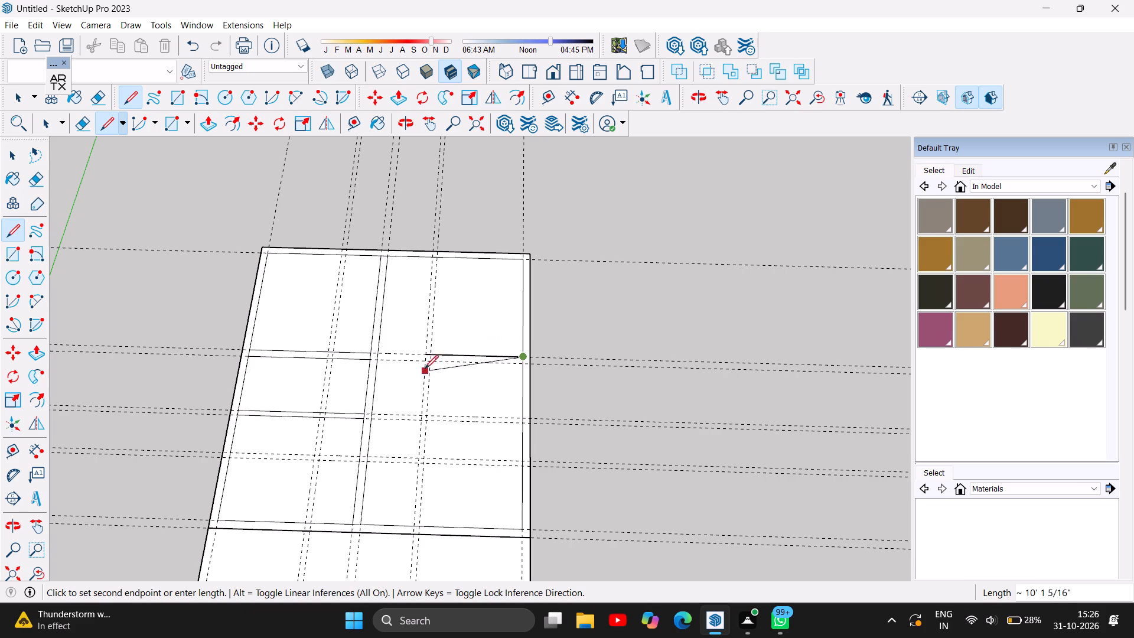
pyautogui.press('Escape')
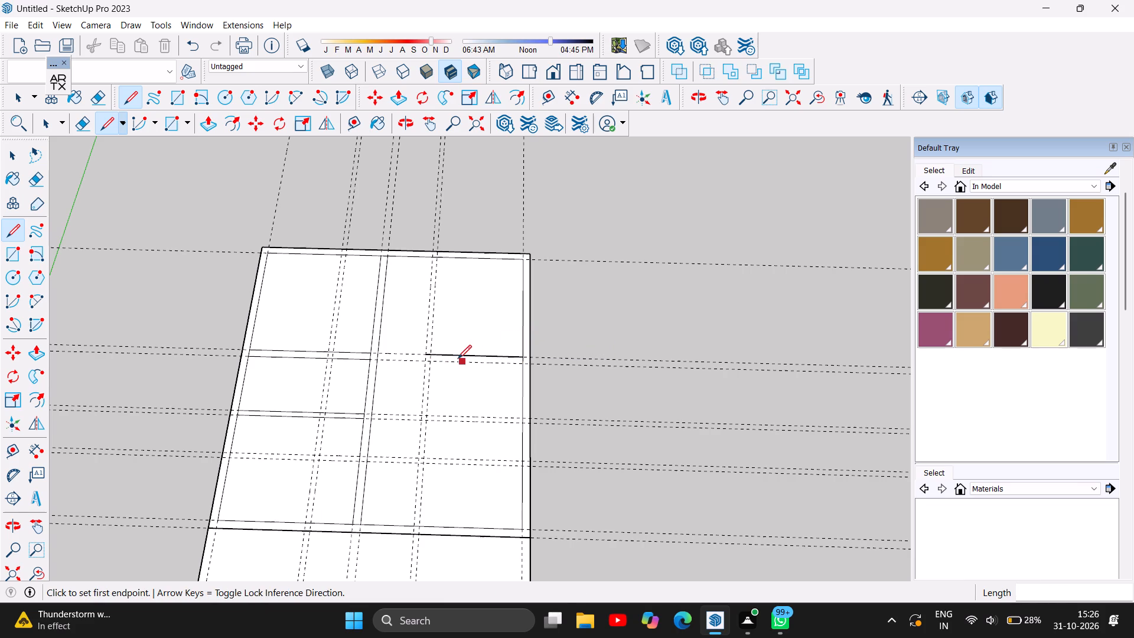
pyautogui.click(426, 364)
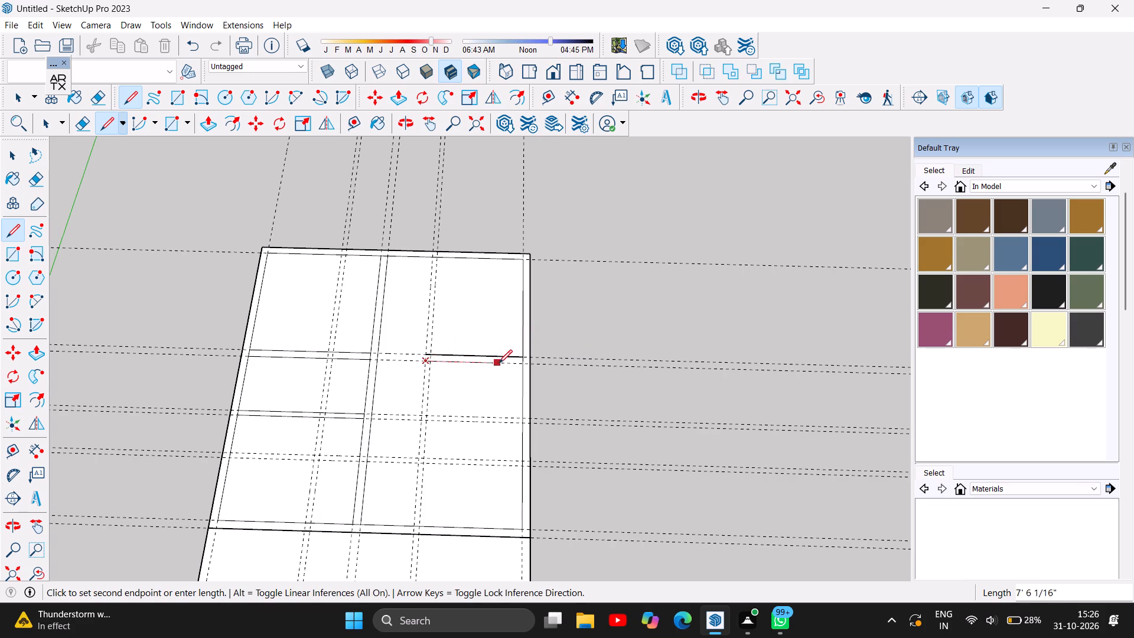
pyautogui.click(522, 367)
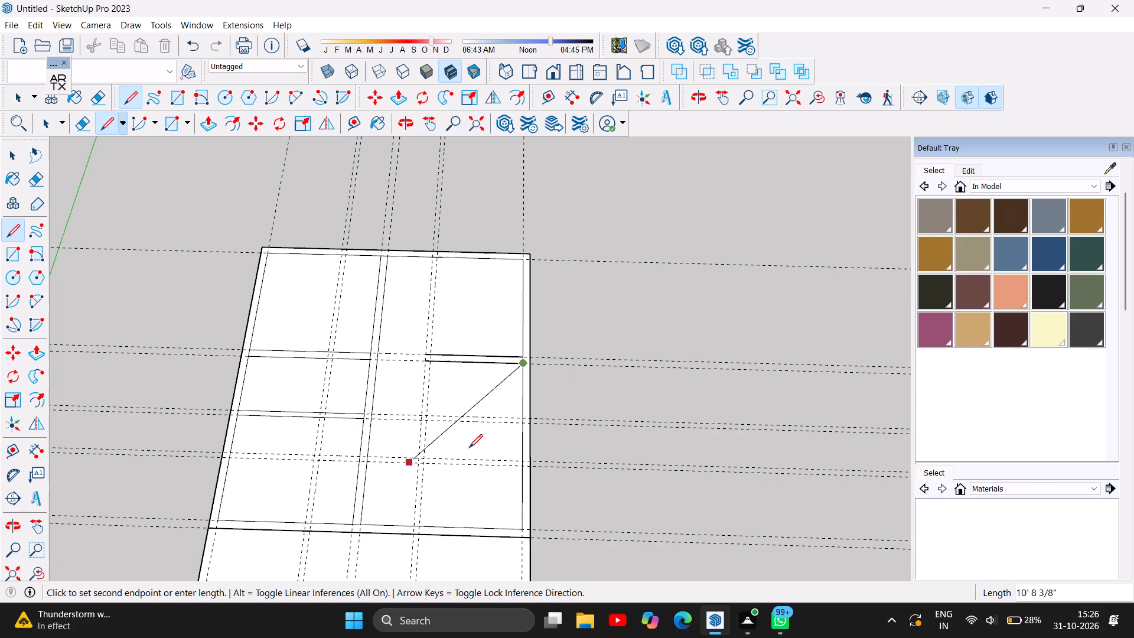
pyautogui.press('Escape')
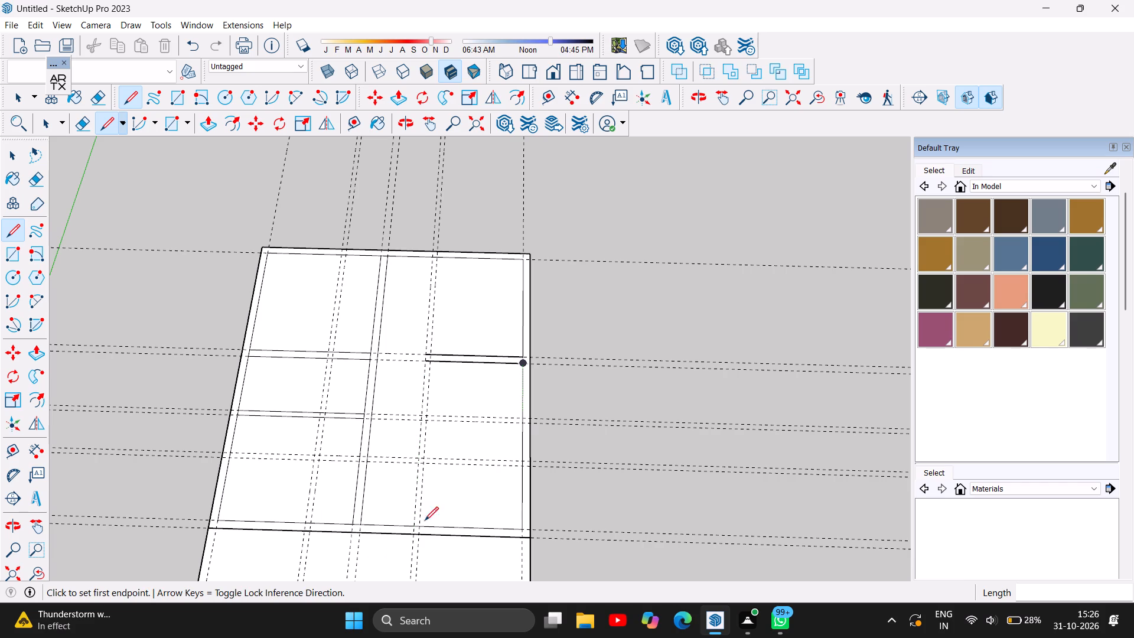
# Draw two 9" lines across the near wall, one at the end of the lengthwise wall and one at the next lengthwise guide pair.
pyautogui.click(358, 523)
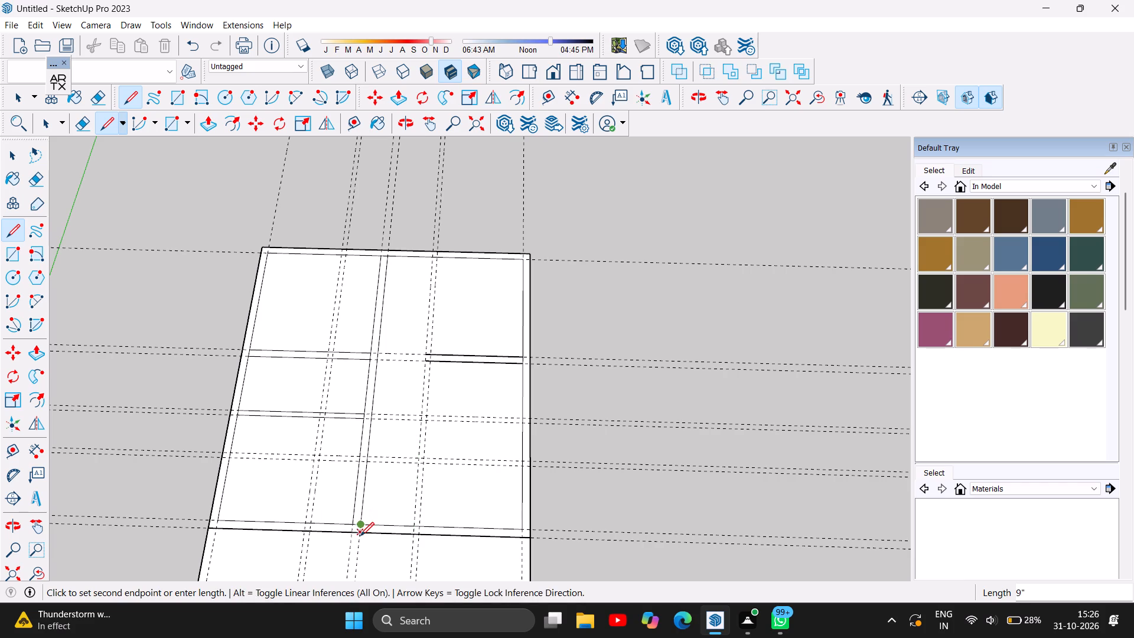
pyautogui.click(360, 536)
pyautogui.scroll(2, 385, 548)
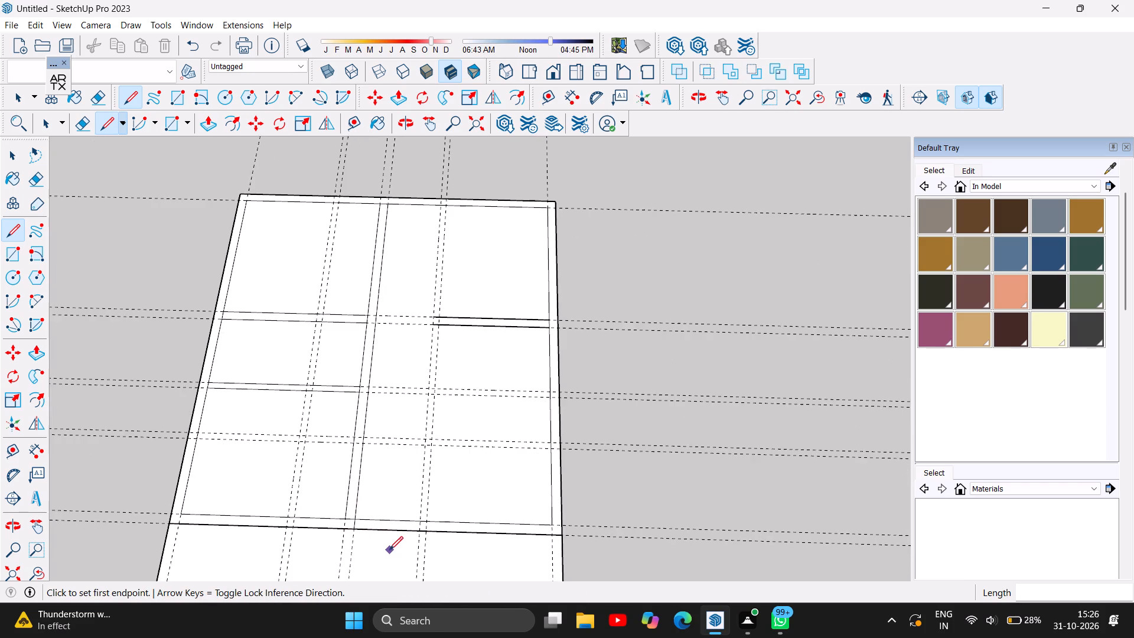
pyautogui.scroll(1, 392, 549)
pyautogui.click(422, 520)
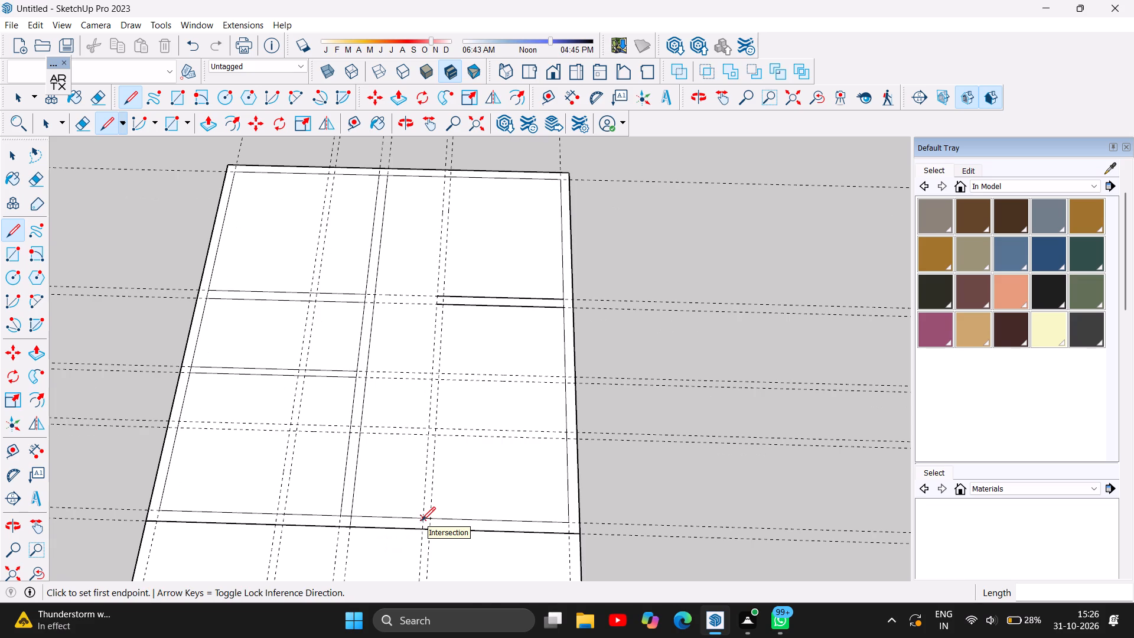
pyautogui.scroll(1, 422, 530)
pyautogui.click(422, 530)
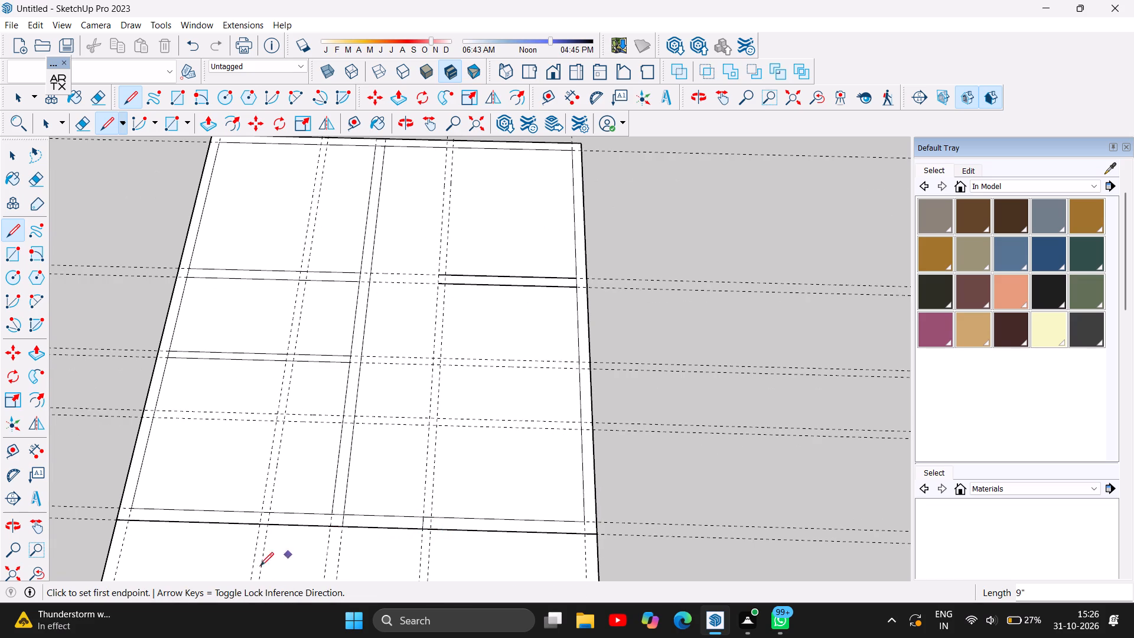
# Place a guide 6" from the lengthwise wall's line, offset away from the green-axis side.
pyautogui.scroll(-1, 475, 416)
pyautogui.scroll(3, 400, 535)
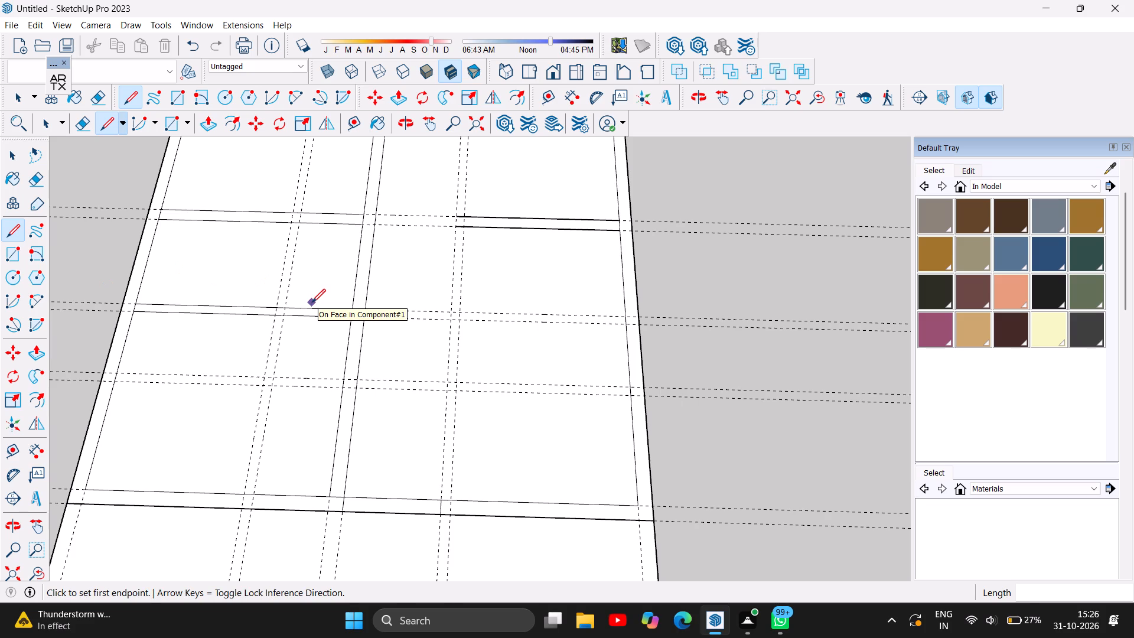
pyautogui.press('t')
pyautogui.hscroll(1, 343, 471)
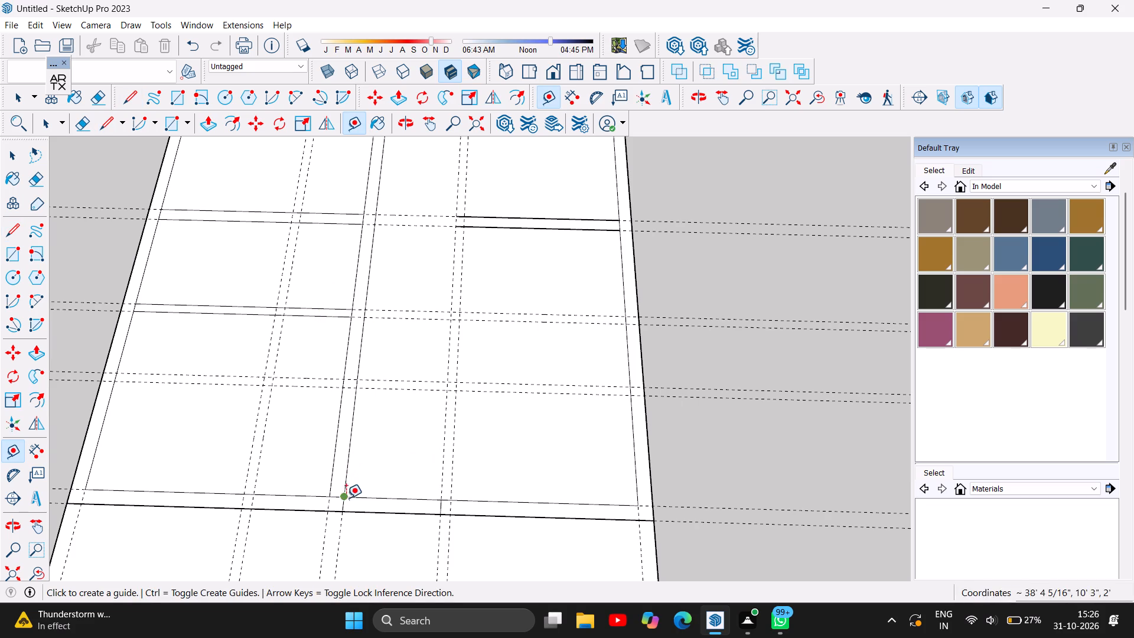
pyautogui.hscroll(1, 346, 498)
pyautogui.click(341, 506)
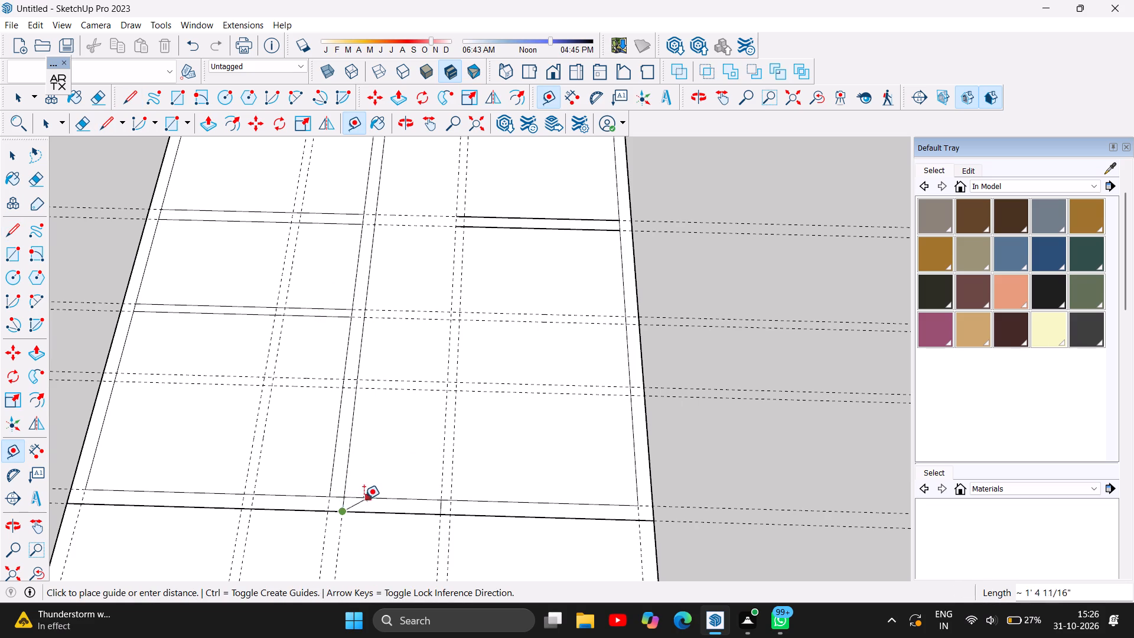
pyautogui.press('Escape')
pyautogui.press('t')
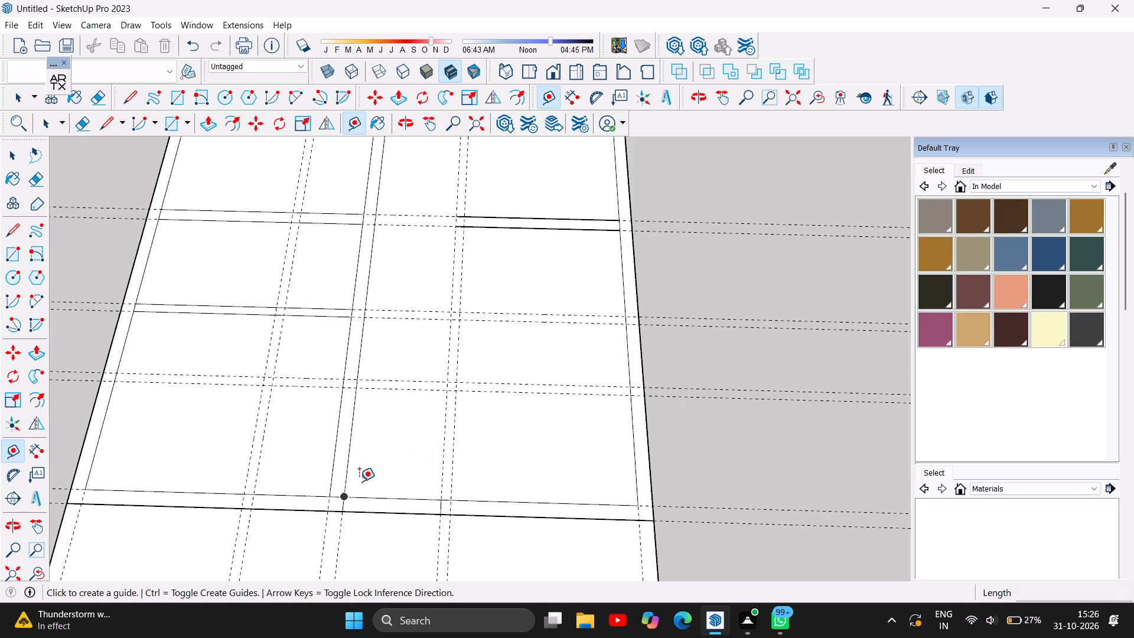
pyautogui.click(344, 483)
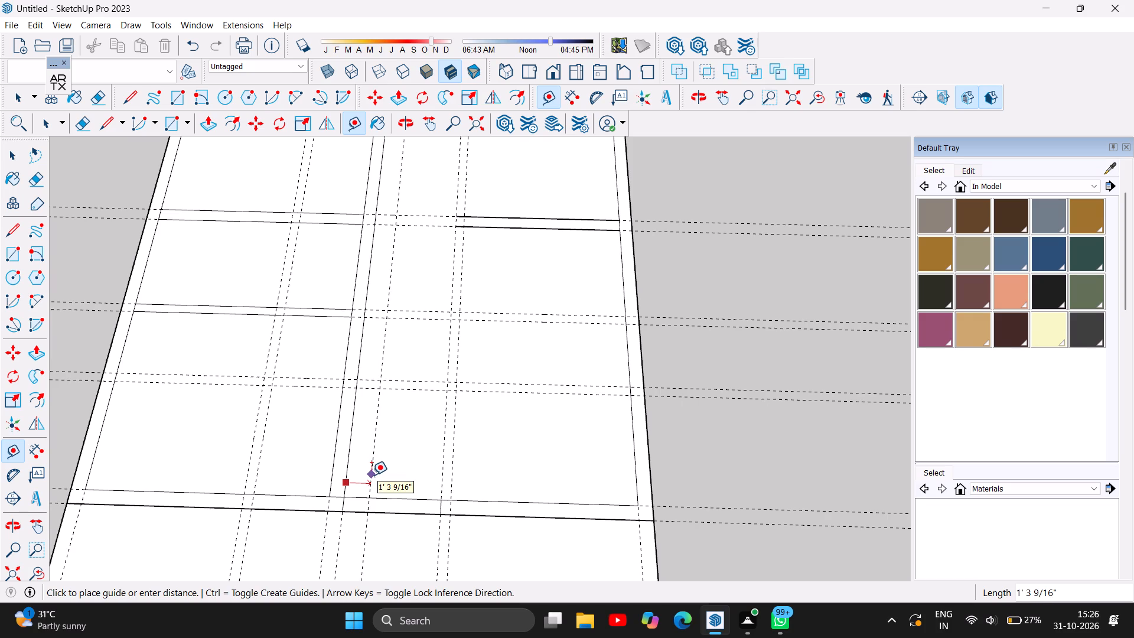
pyautogui.press('6')
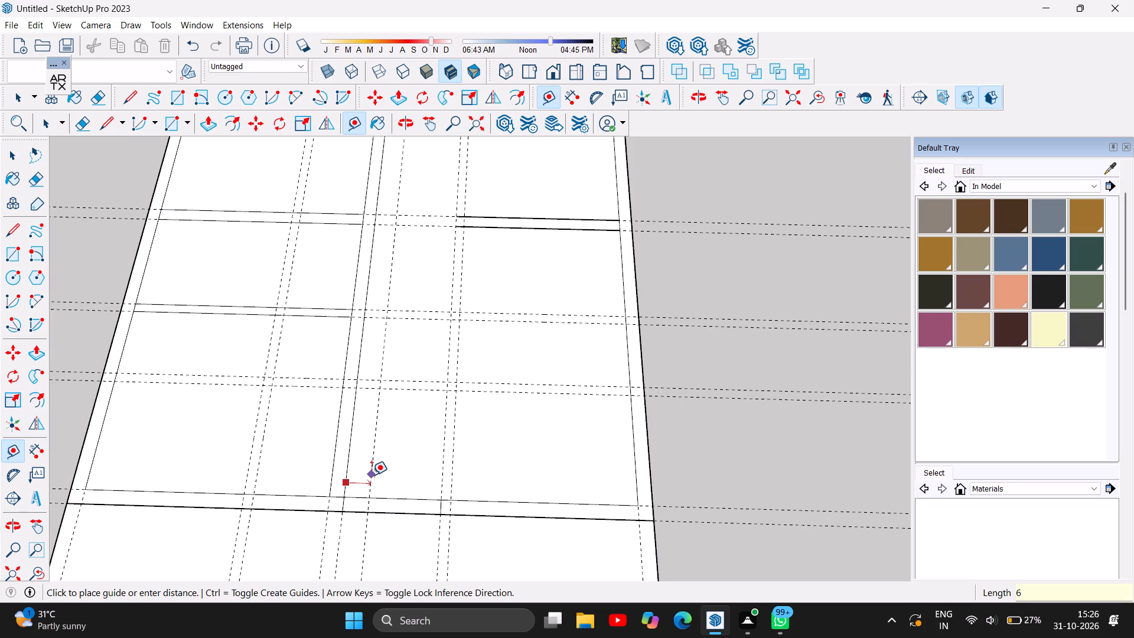
pyautogui.press('Return')
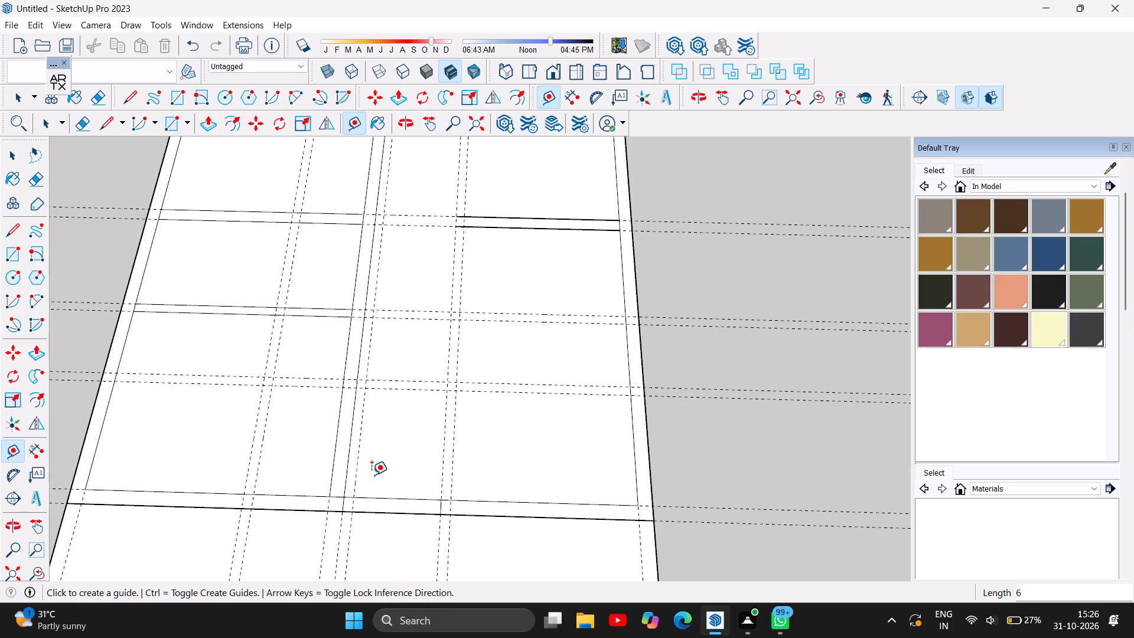
# Draw a 9" line across the near wall along the 6" offset guide.
pyautogui.click(11, 222)
pyautogui.click(354, 500)
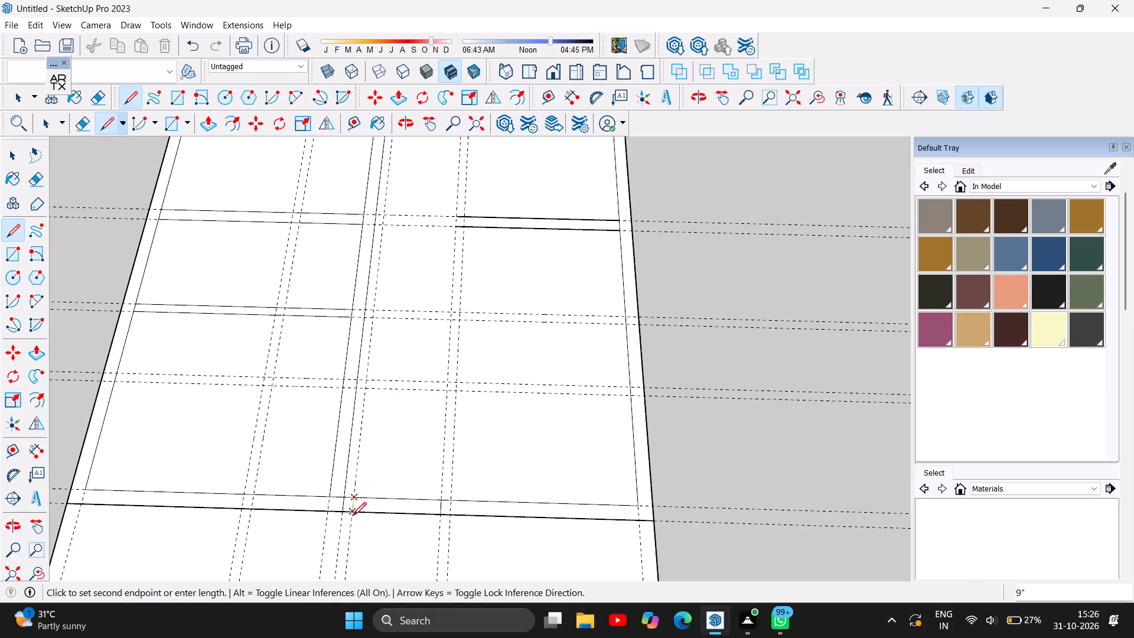
pyautogui.click(353, 516)
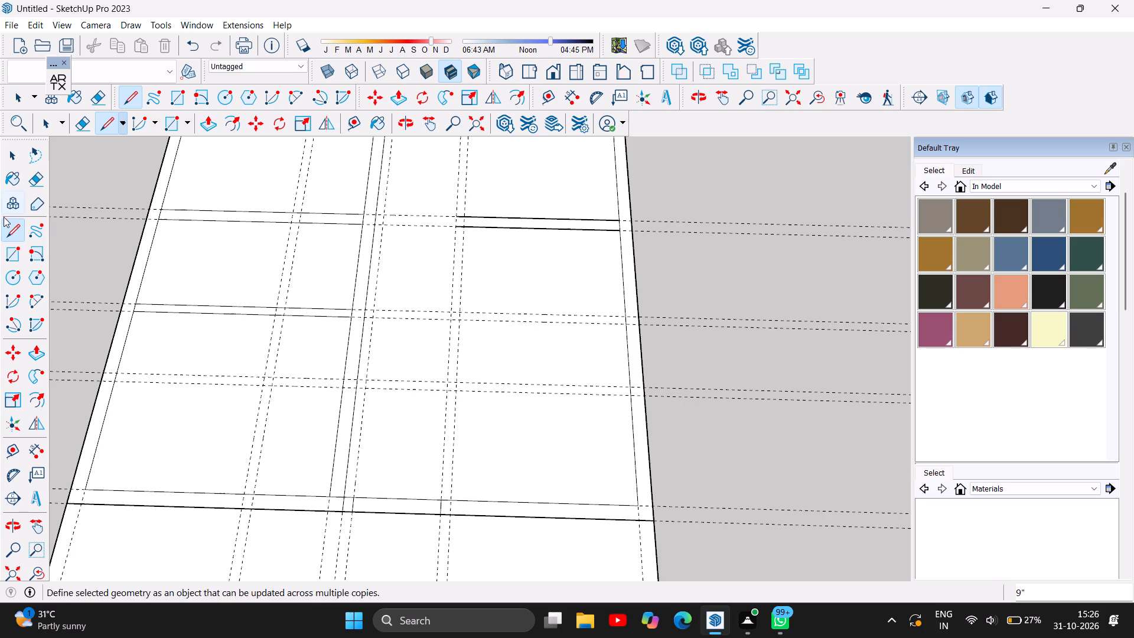
# Delete the near wall's inner and outer line segments between the 6" offset guide and the next guide pair, plus the extra cross line at the lengthwise wall.
pyautogui.click(12, 156)
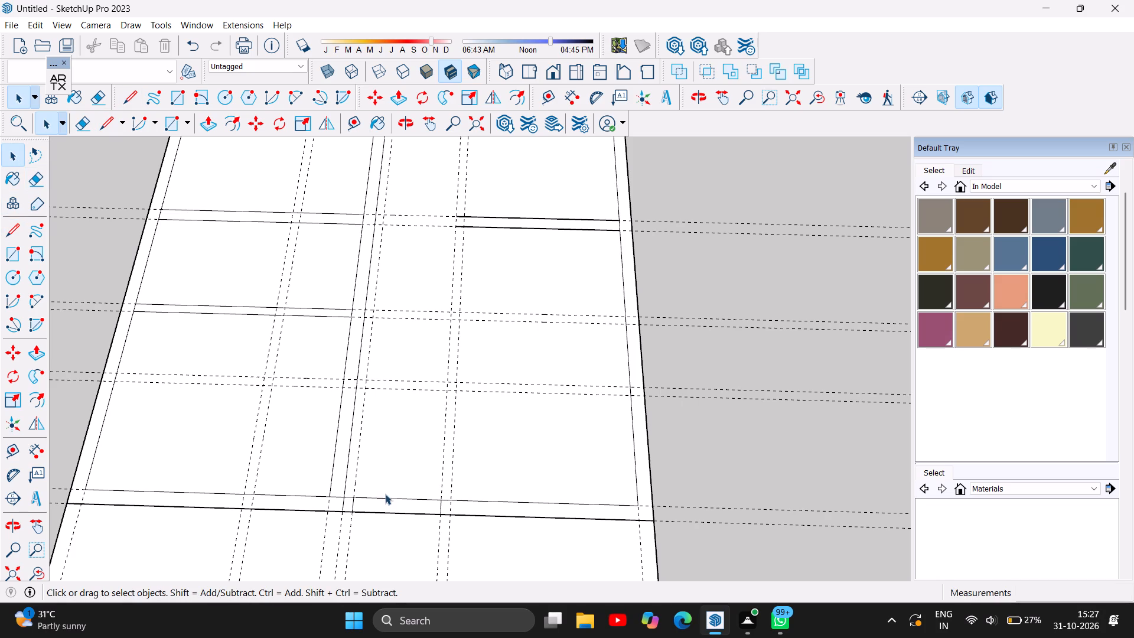
pyautogui.click(386, 496)
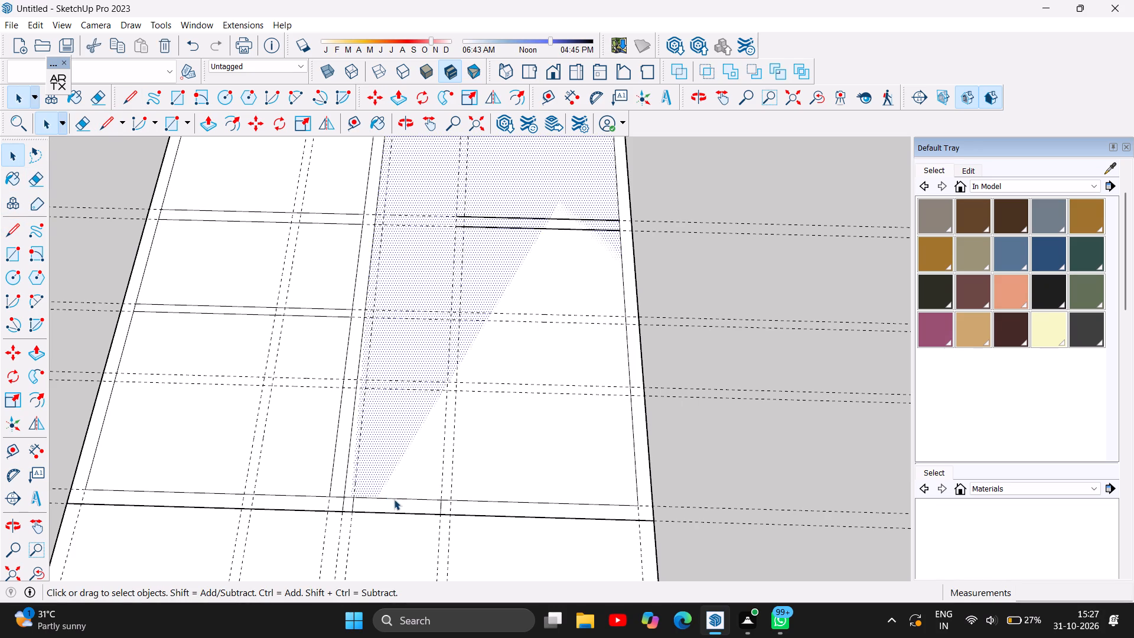
pyautogui.click(394, 500)
pyautogui.press('Delete')
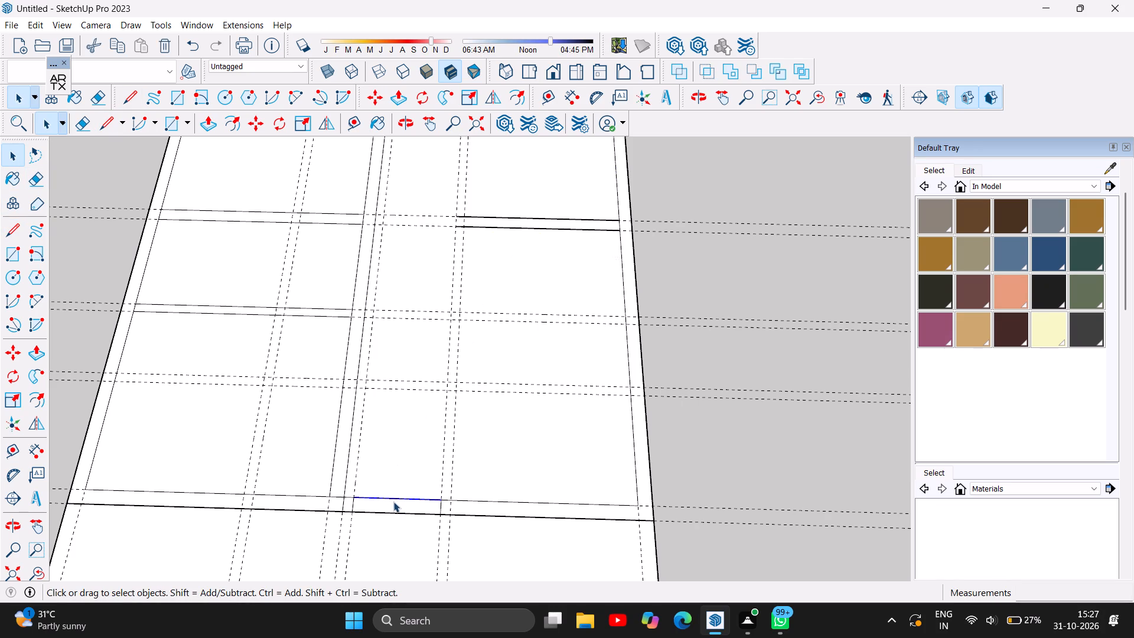
pyautogui.click(399, 513)
pyautogui.press('Delete')
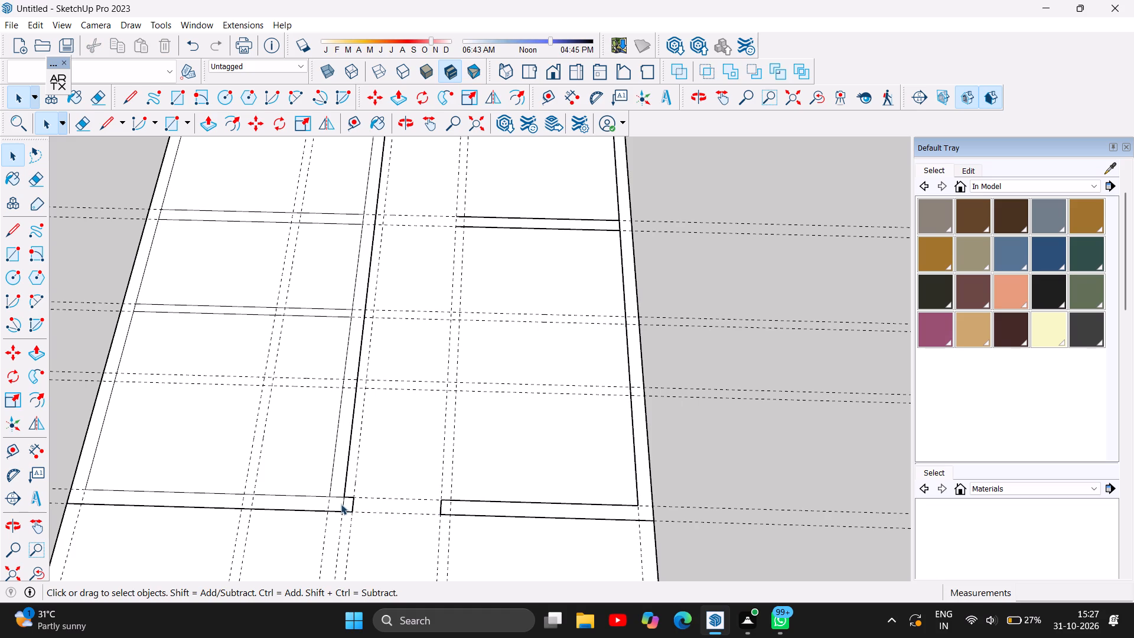
pyautogui.click(343, 503)
pyautogui.press('Delete')
pyautogui.scroll(-1, 503, 496)
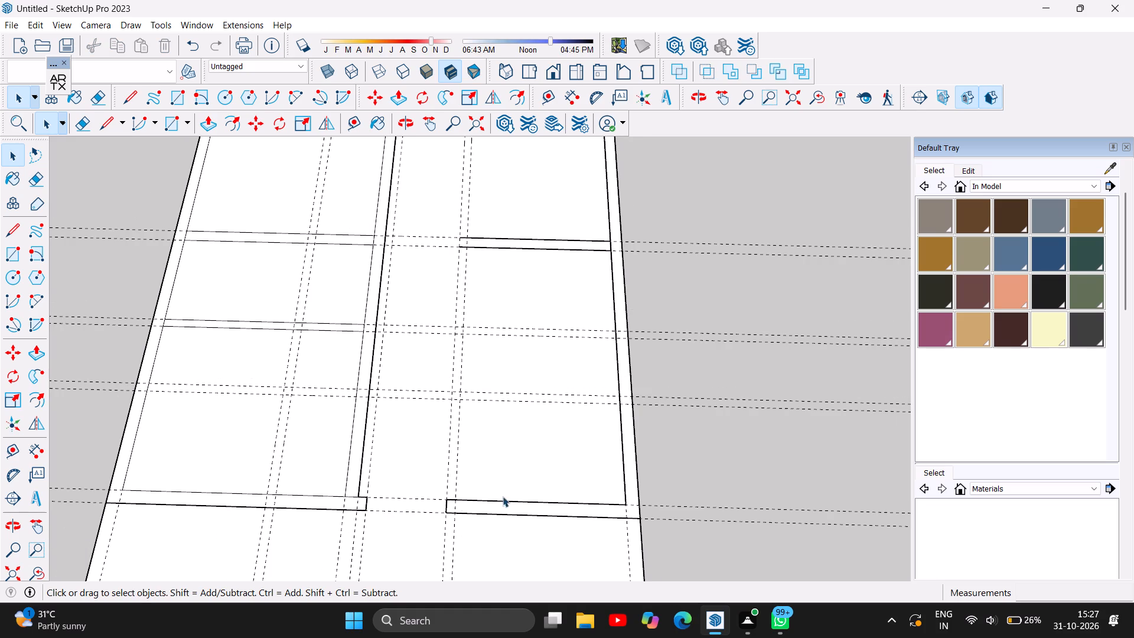
# Draw a 6" by 9" stub off the lengthwise wall at the cross guide pair, facing the open end of the opposite cross wall.
pyautogui.click(8, 226)
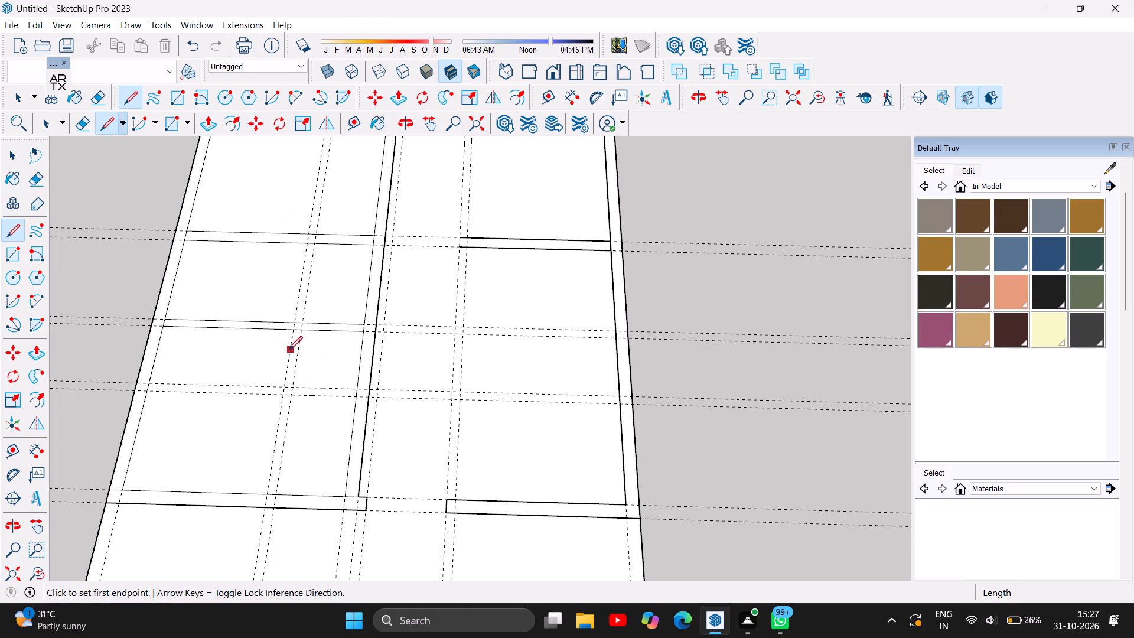
pyautogui.click(380, 235)
pyautogui.click(393, 239)
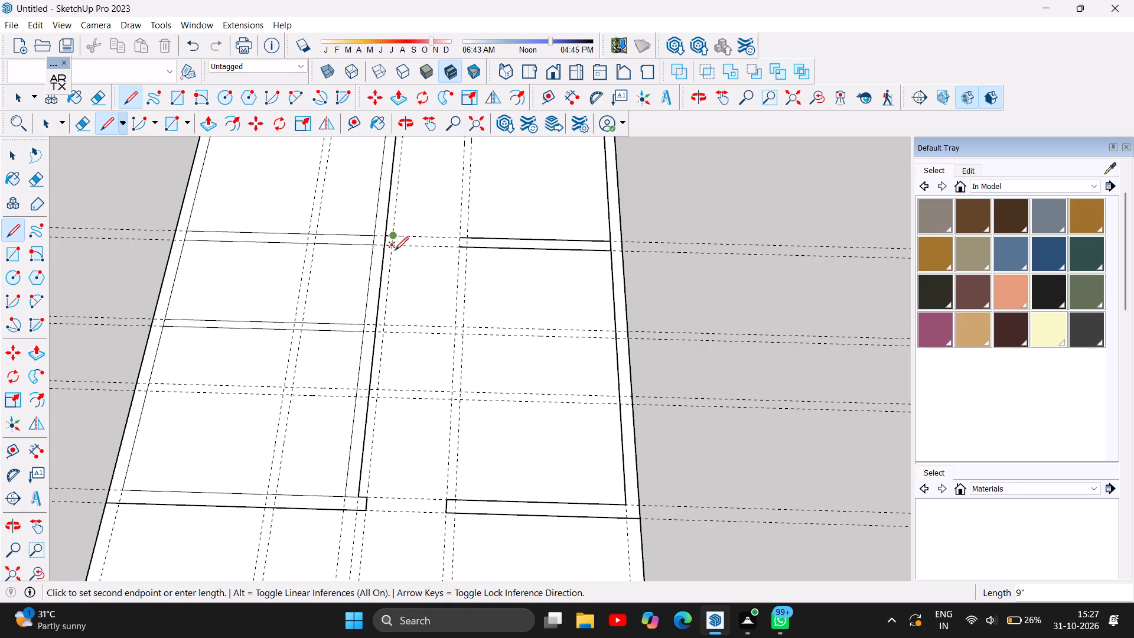
pyautogui.click(392, 248)
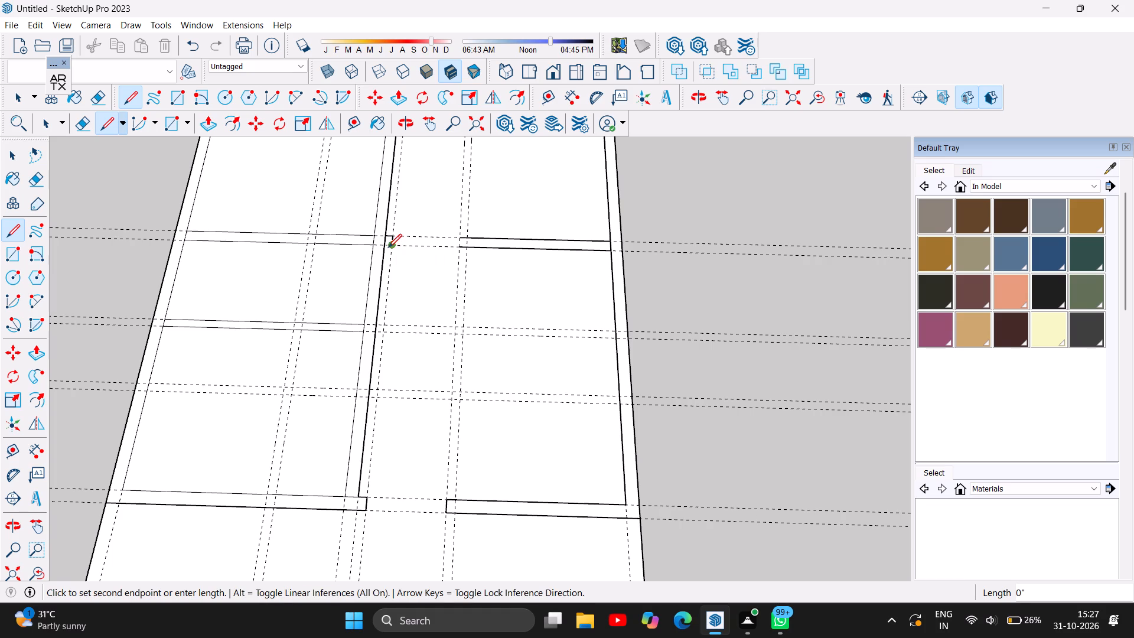
pyautogui.click(383, 247)
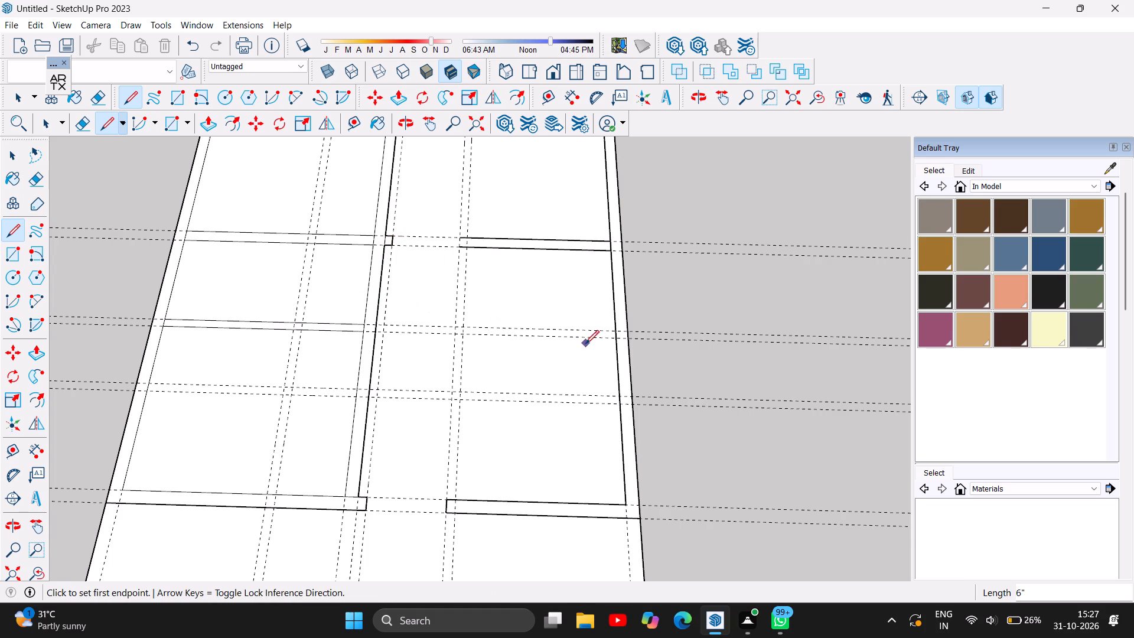
# Close the open end of the opposite cross wall with a 9" line between its two long edges.
pyautogui.click(460, 236)
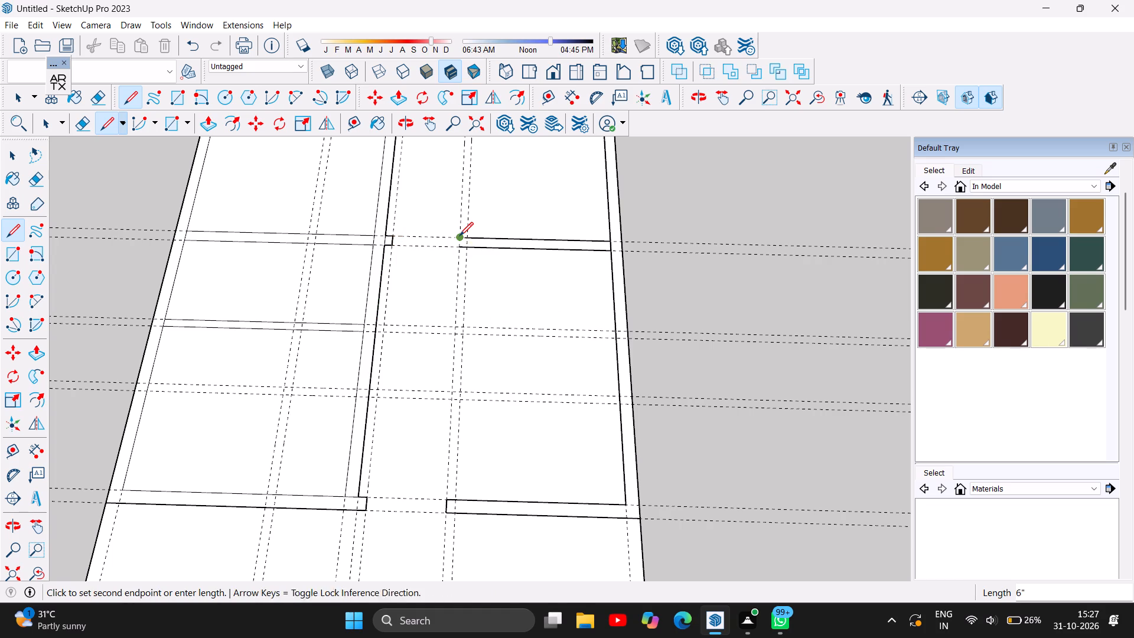
pyautogui.scroll(1, 458, 248)
pyautogui.click(458, 248)
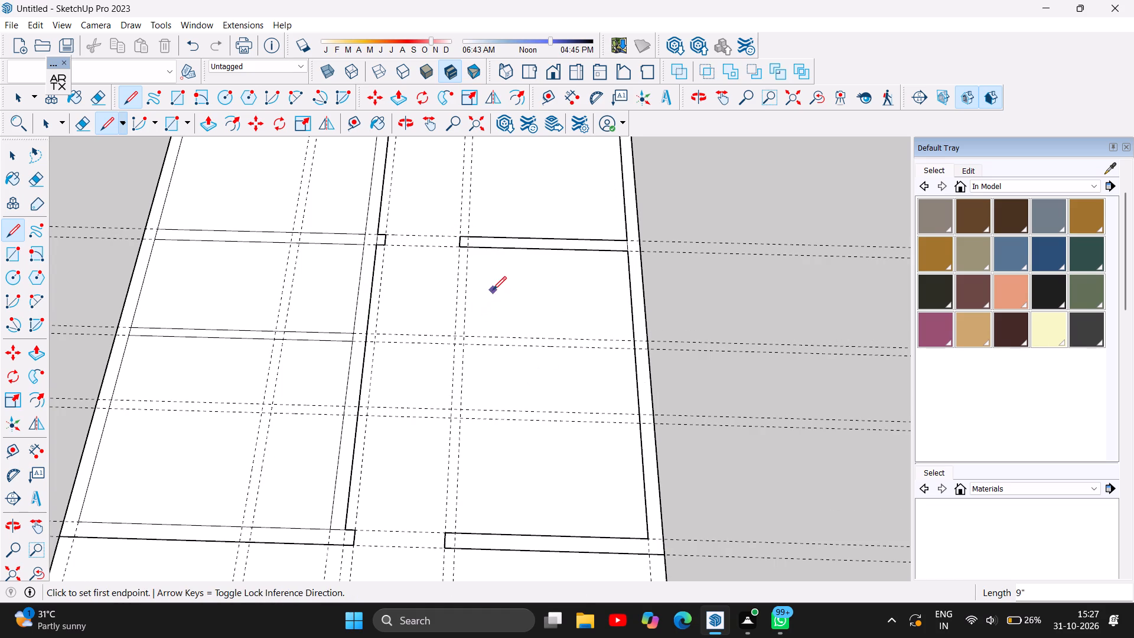
# Measure the width of the opening in the near wall between its two wall ends.
pyautogui.scroll(-3, 493, 290)
pyautogui.scroll(3, 461, 528)
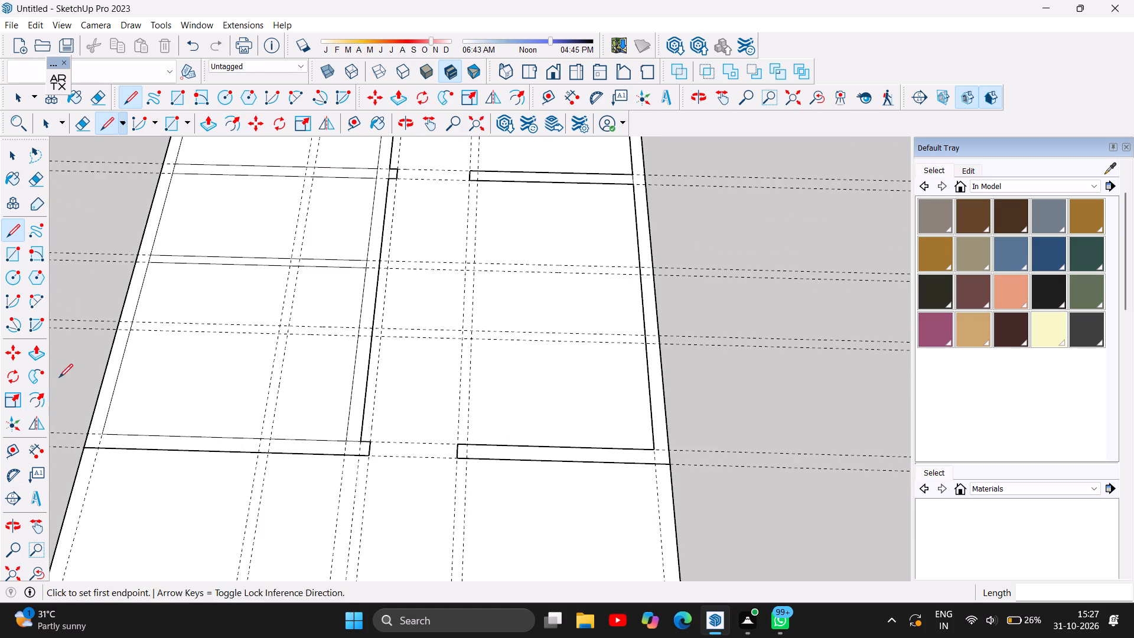
pyautogui.click(33, 450)
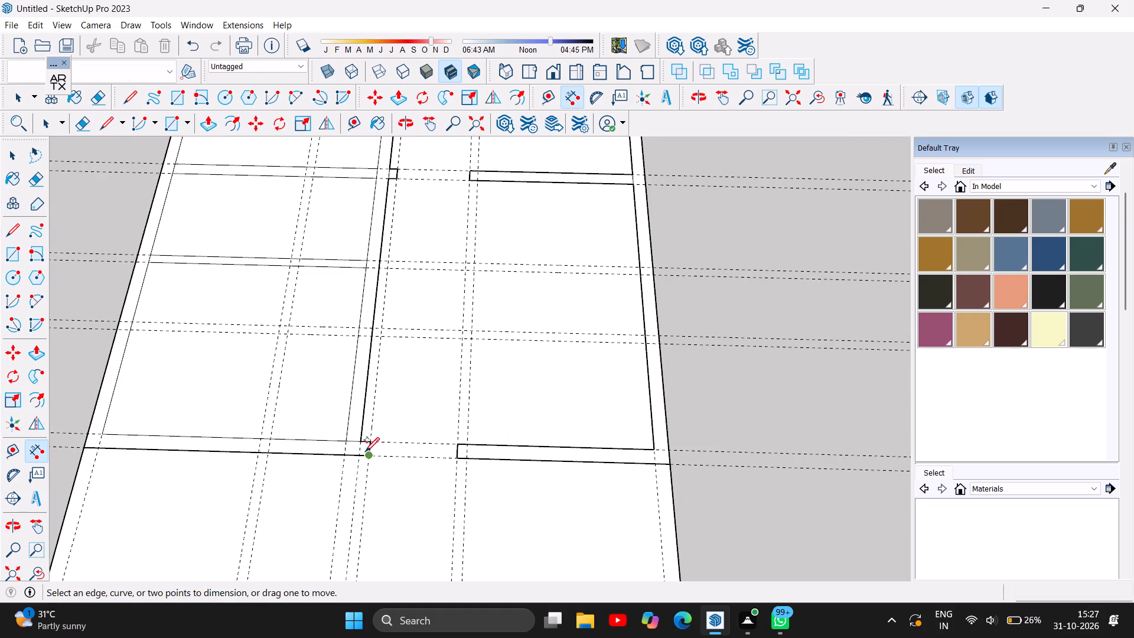
pyautogui.click(368, 451)
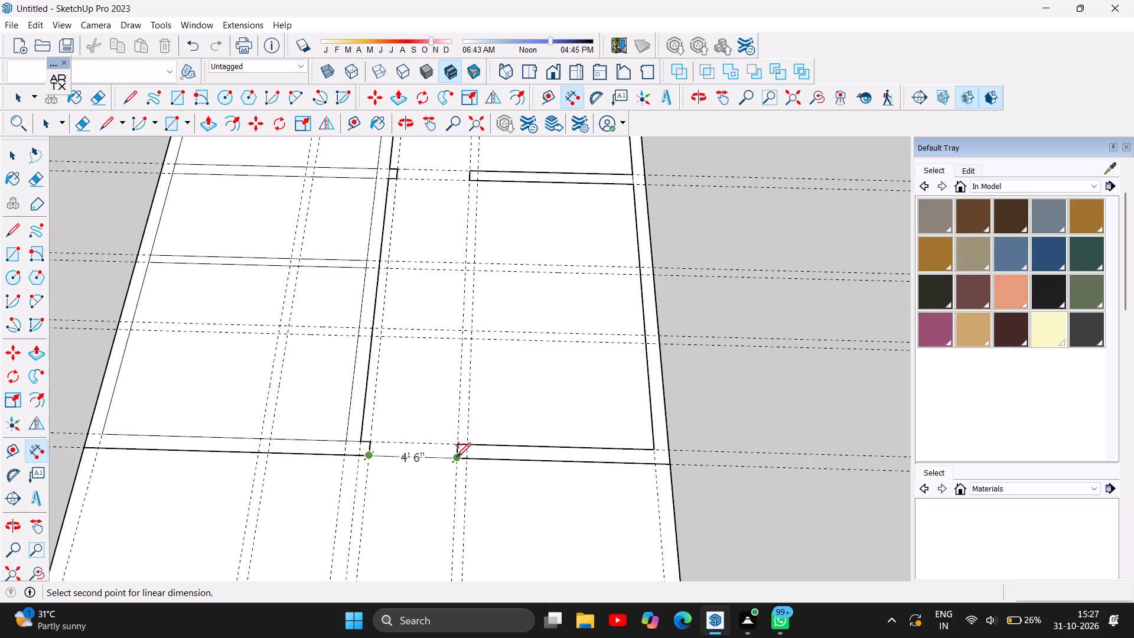
pyautogui.press('Escape')
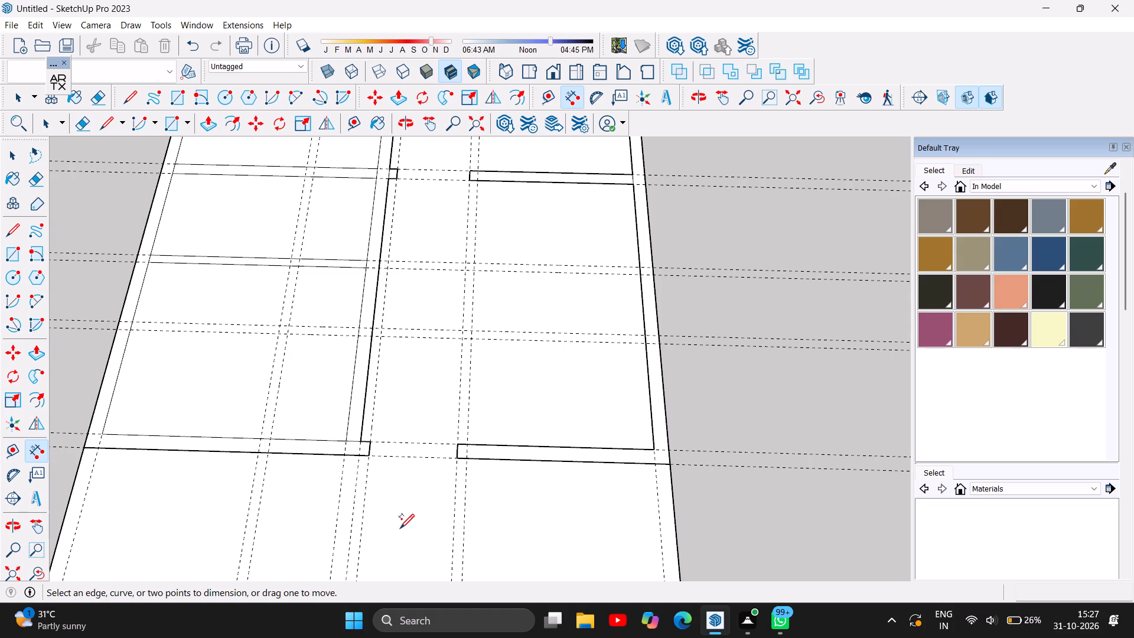
# Draw a 6' 1" line to the near wall's inner line from the nearest inner cross guide, along the middle lengthwise guide farther from the lengthwise wall.
pyautogui.scroll(-2, 438, 553)
pyautogui.scroll(-2, 555, 401)
pyautogui.scroll(4, 533, 511)
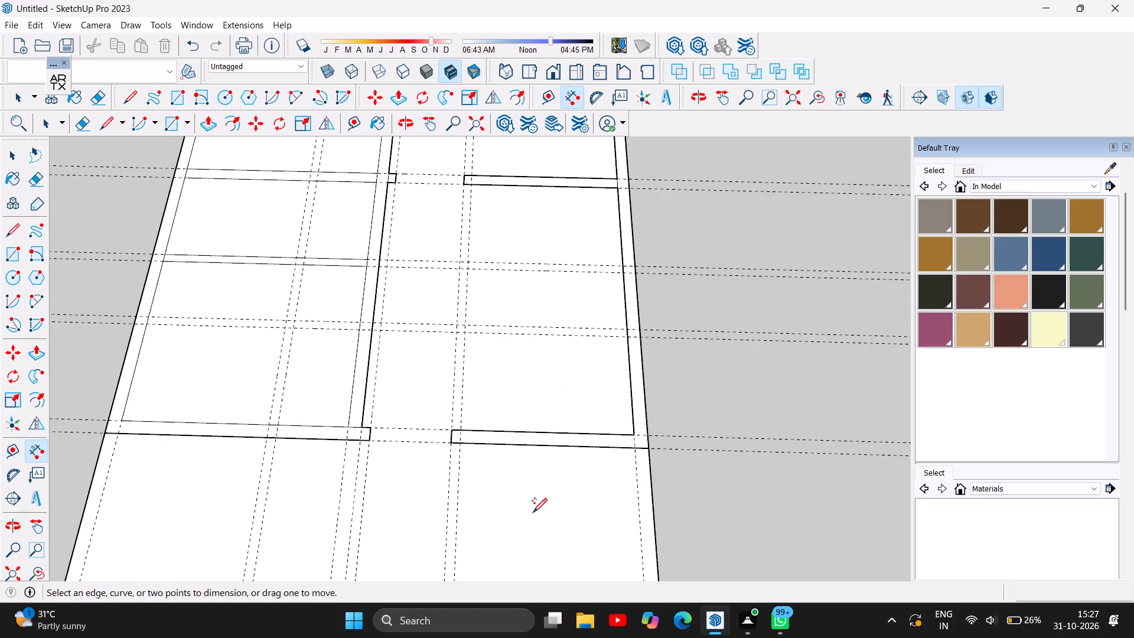
pyautogui.scroll(-3, 533, 512)
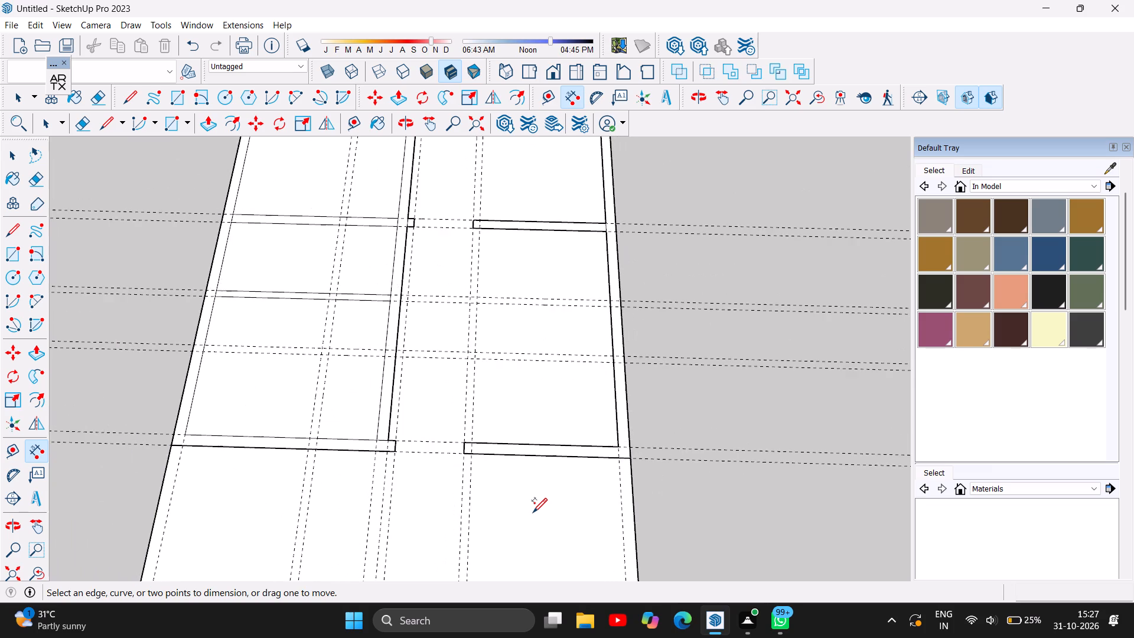
pyautogui.scroll(-1, 533, 512)
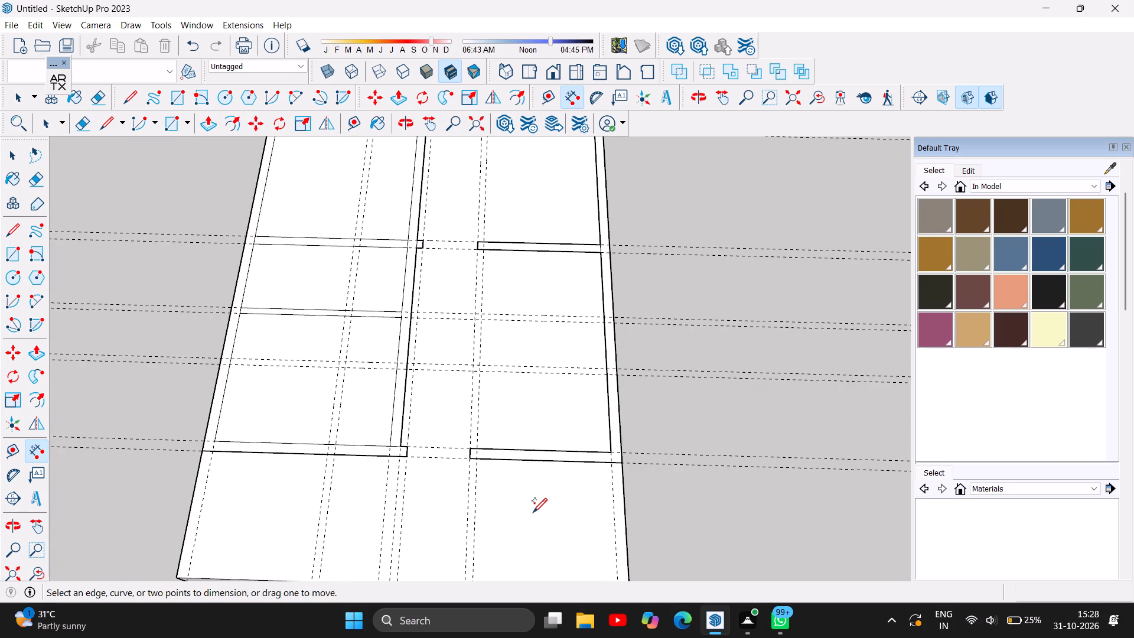
pyautogui.scroll(-2, 533, 512)
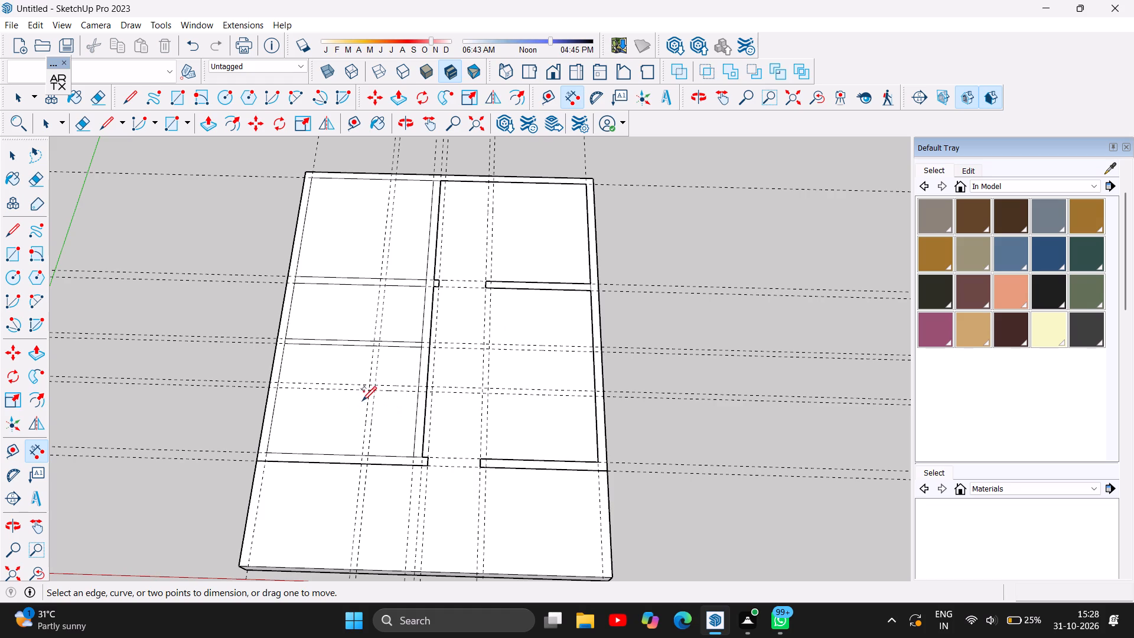
pyautogui.click(16, 226)
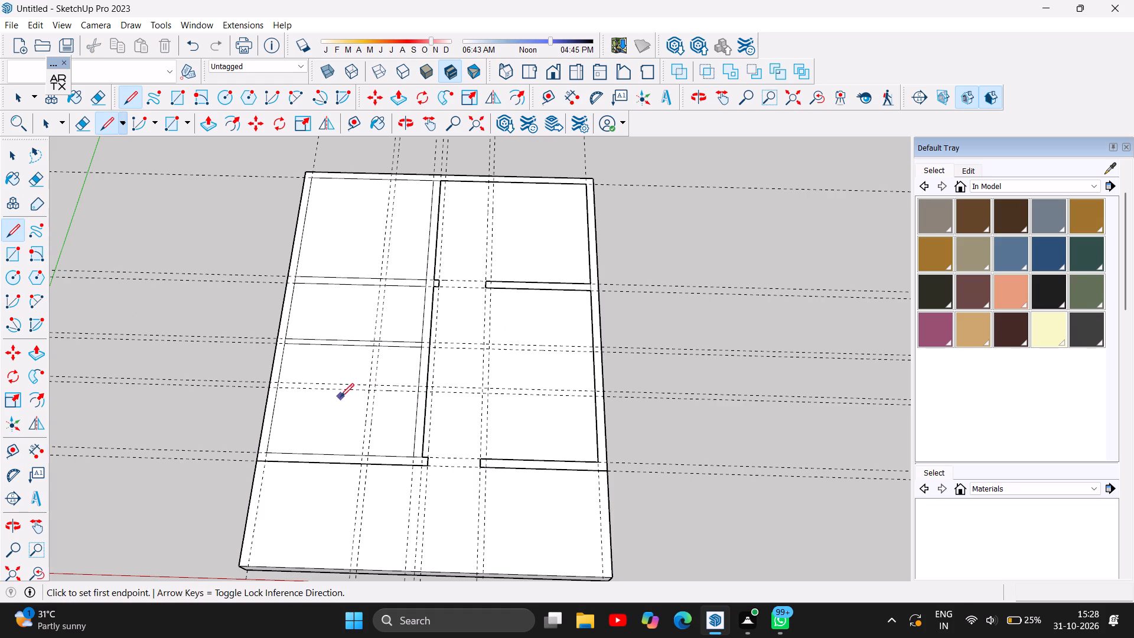
pyautogui.click(371, 391)
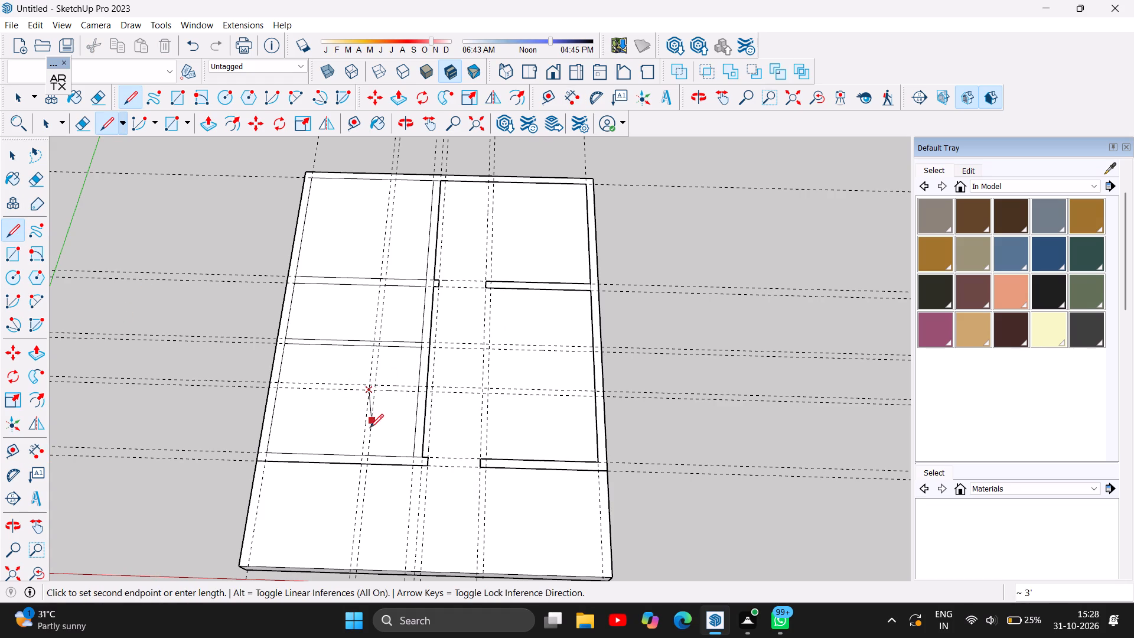
pyautogui.click(358, 453)
pyautogui.press('Escape')
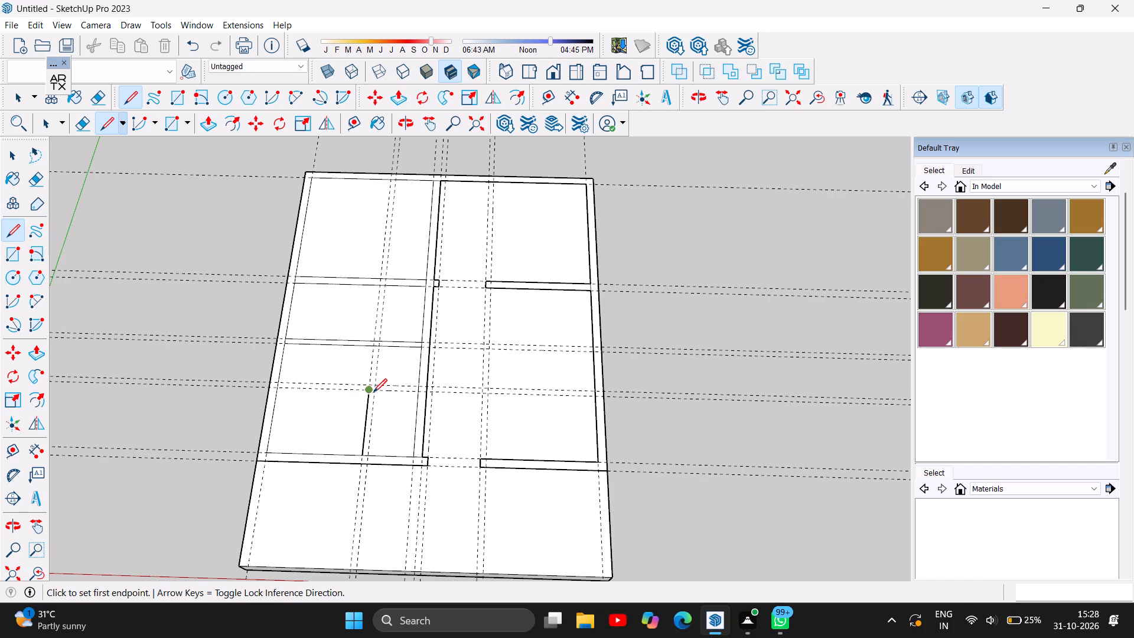
# Draw a parallel 6' 1" line along the other guide of that pair, between the same cross guide and the near wall's inner line.
pyautogui.scroll(1, 373, 392)
pyautogui.scroll(-1, 373, 392)
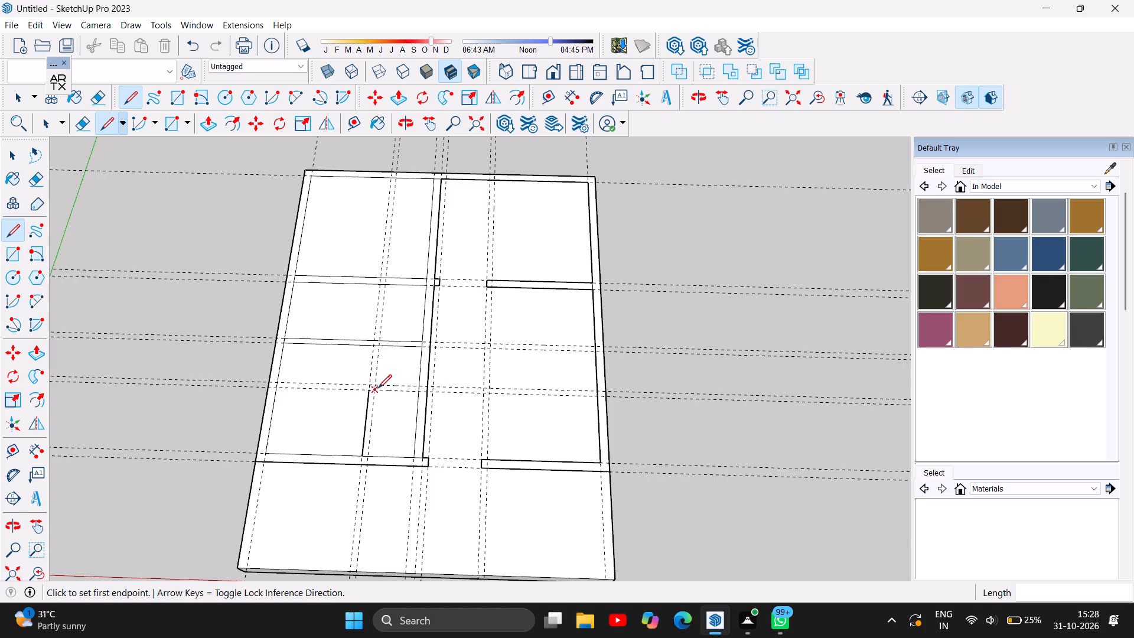
pyautogui.scroll(2, 376, 400)
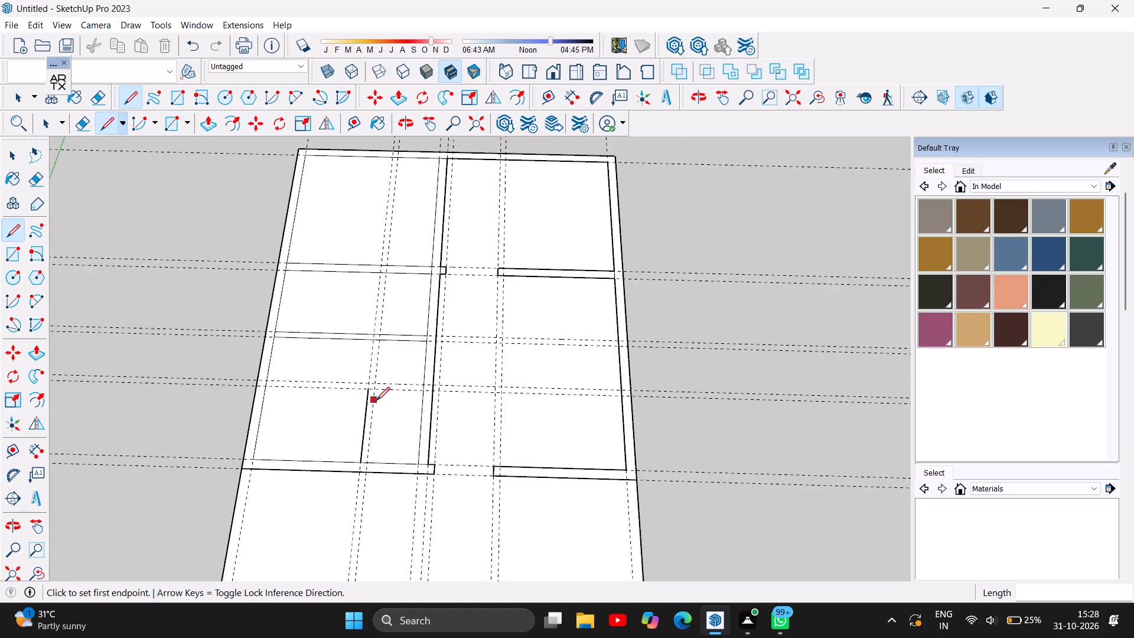
pyautogui.scroll(3, 376, 401)
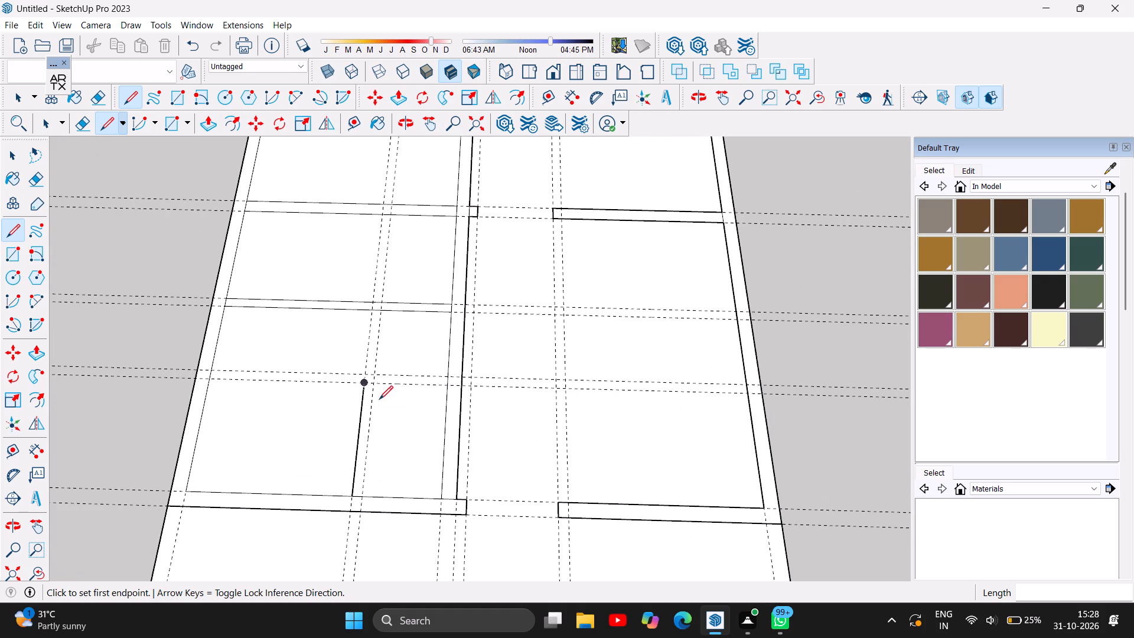
pyautogui.click(373, 383)
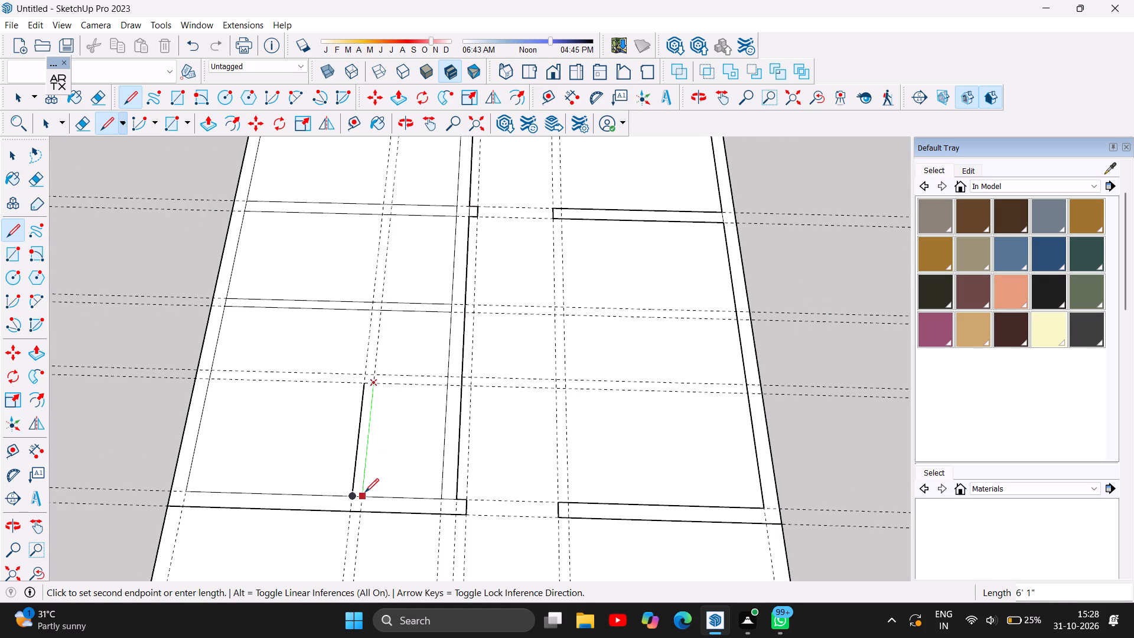
pyautogui.click(364, 496)
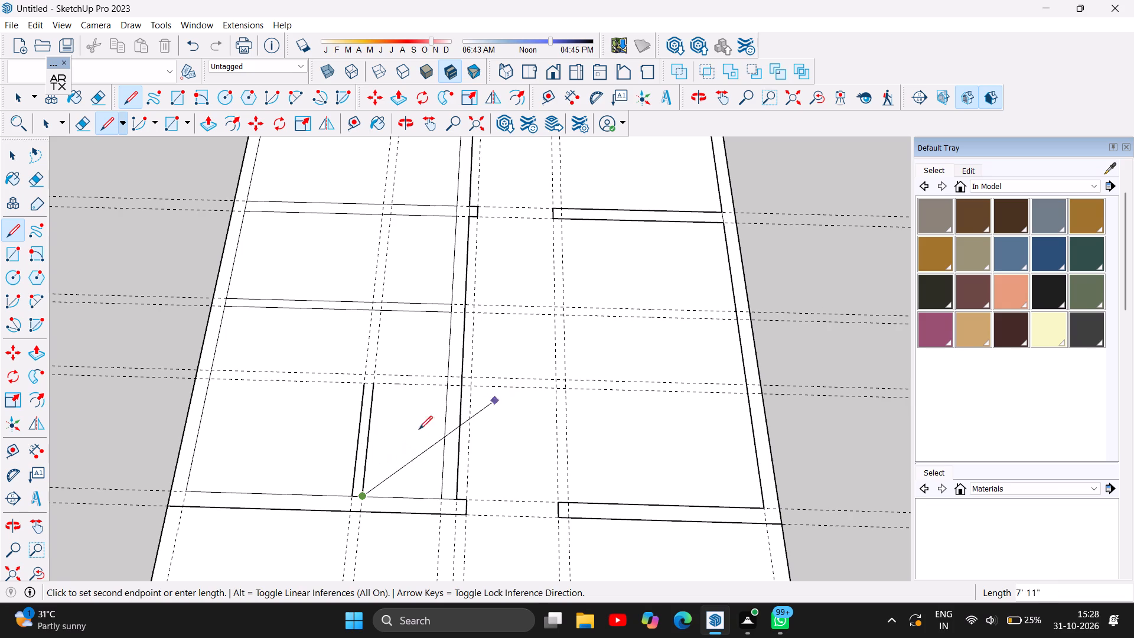
pyautogui.press('Escape')
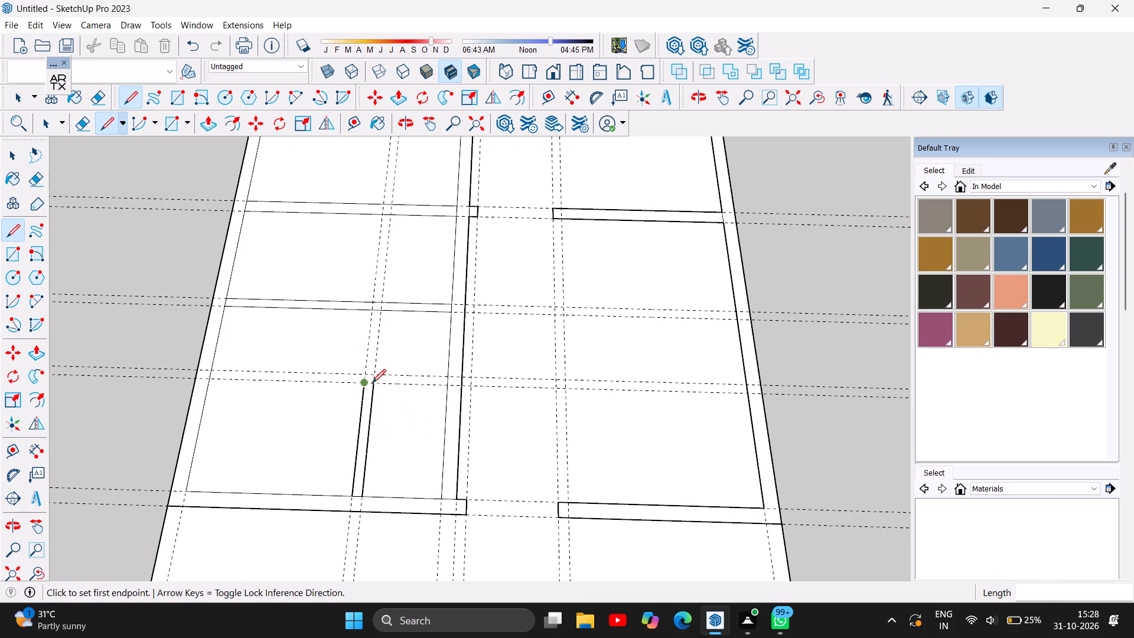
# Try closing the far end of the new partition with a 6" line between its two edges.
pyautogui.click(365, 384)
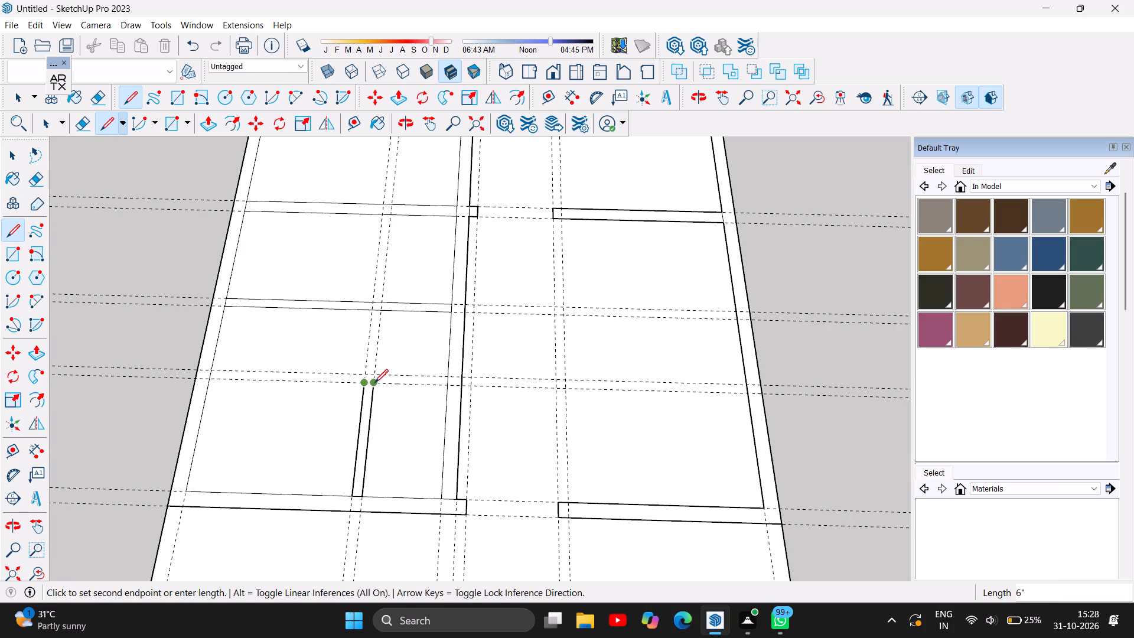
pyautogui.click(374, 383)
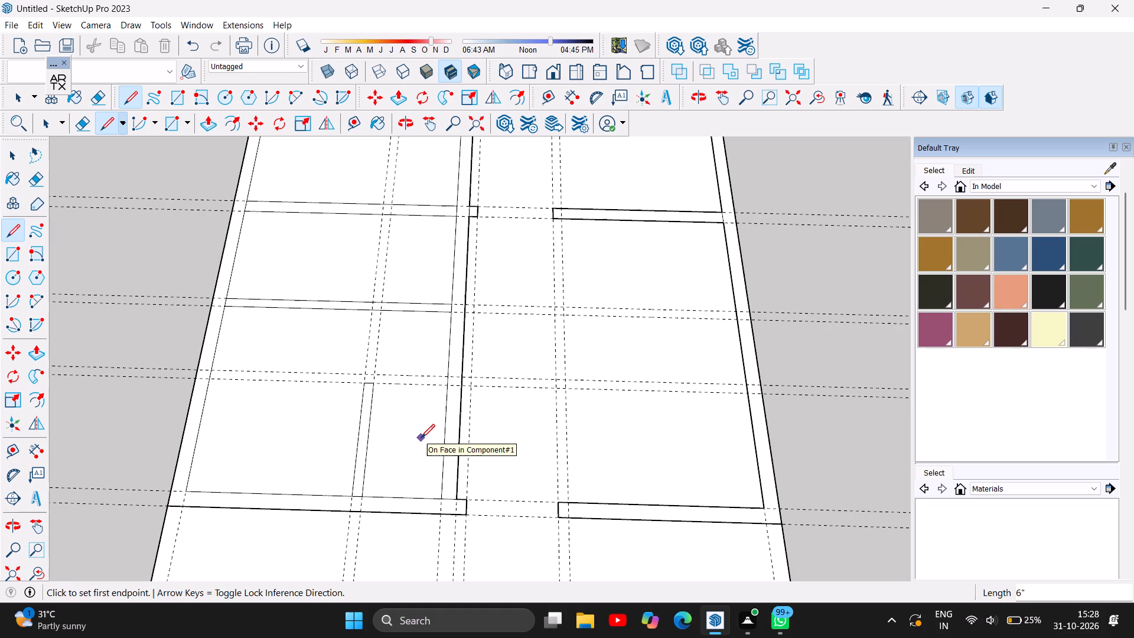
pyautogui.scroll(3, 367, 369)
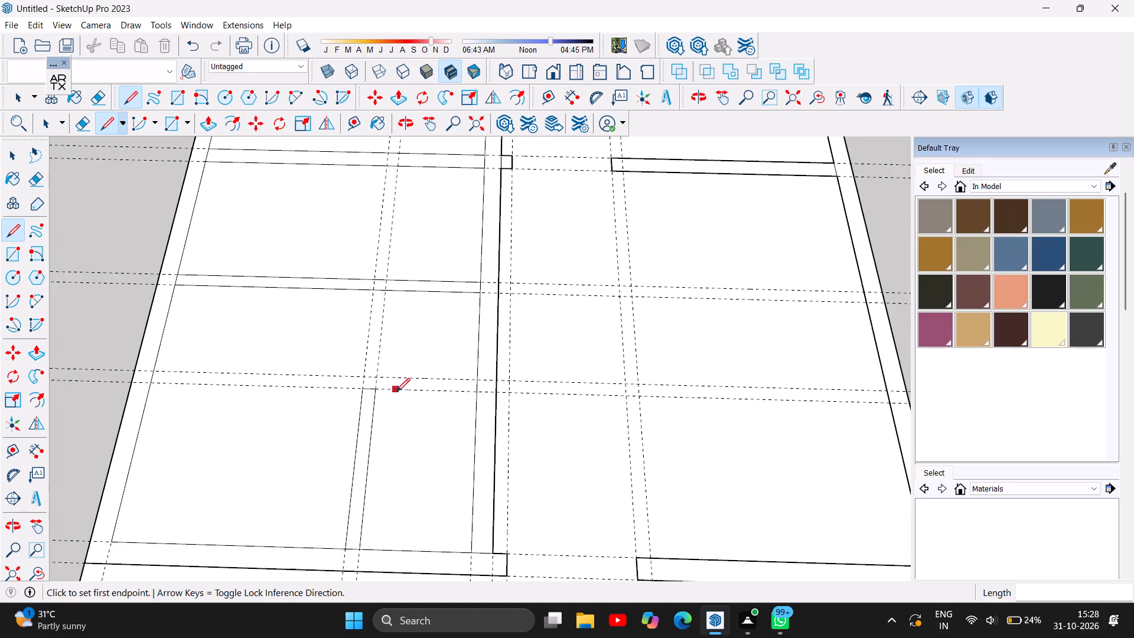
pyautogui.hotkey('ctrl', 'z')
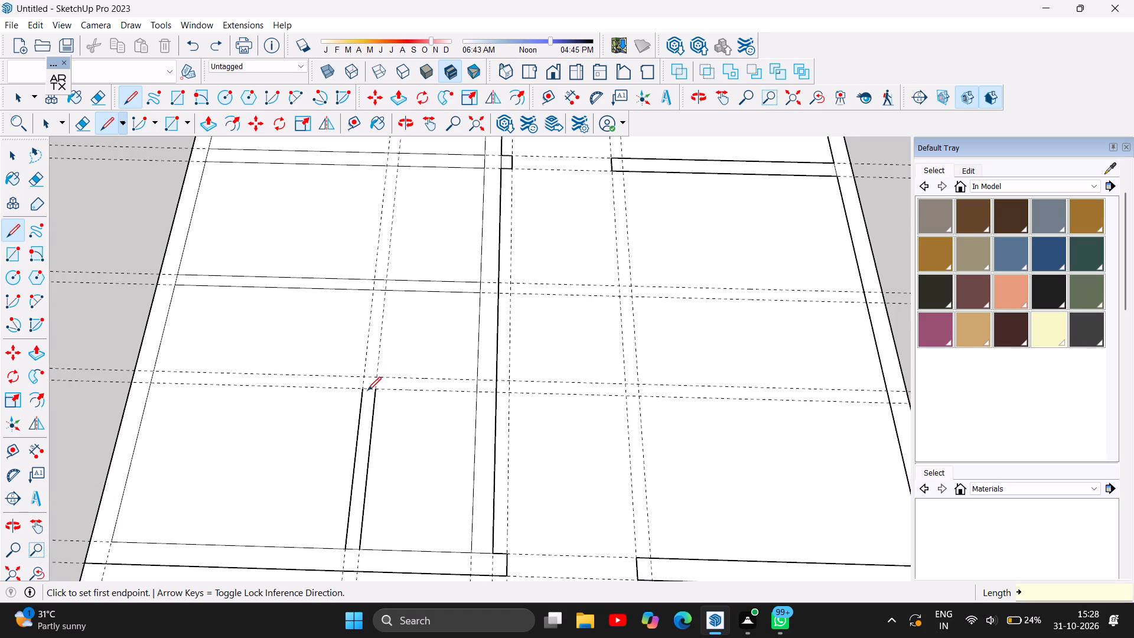
# Extend the partition's end 6" across the cross guide pair and add a 6" by 6" return towards the lengthwise wall.
pyautogui.click(363, 389)
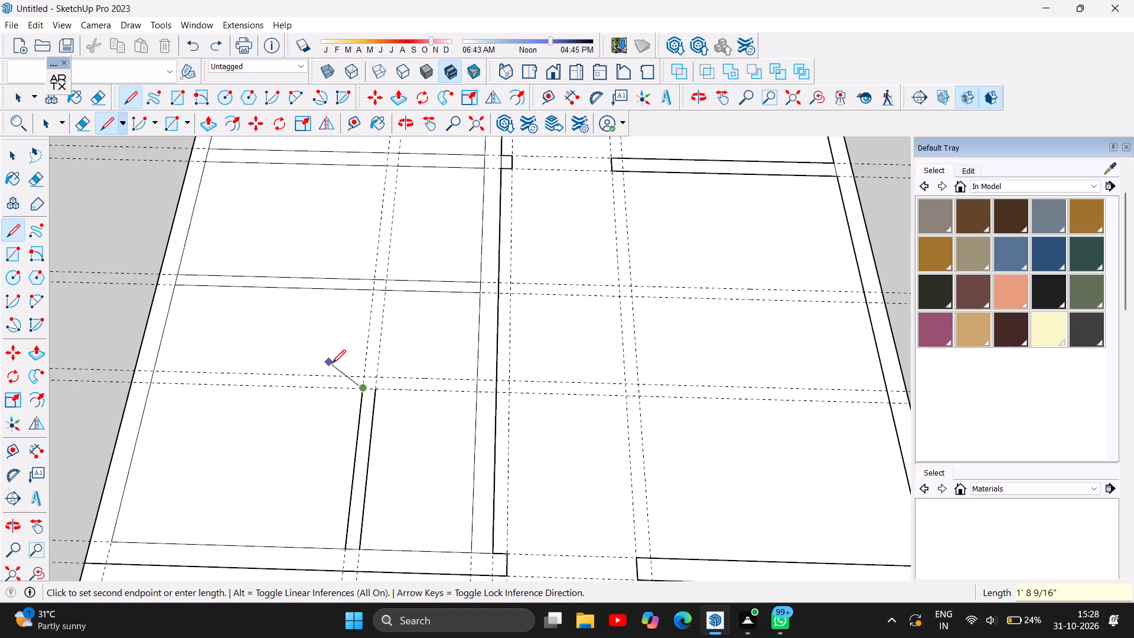
pyautogui.click(363, 376)
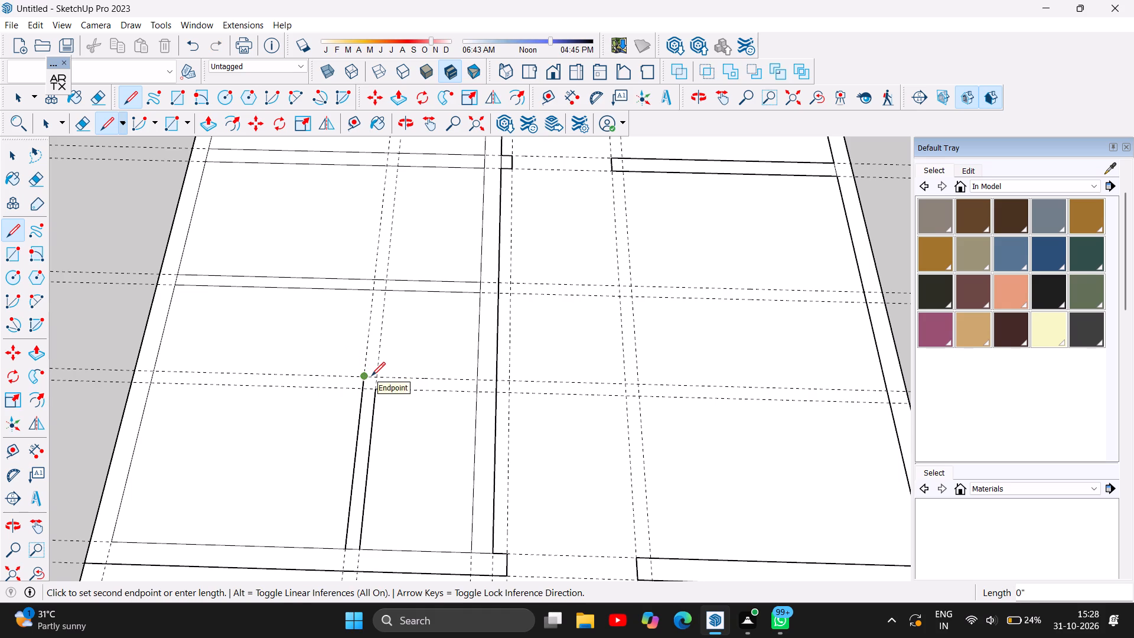
pyautogui.click(379, 376)
pyautogui.press('6')
pyautogui.press('Return')
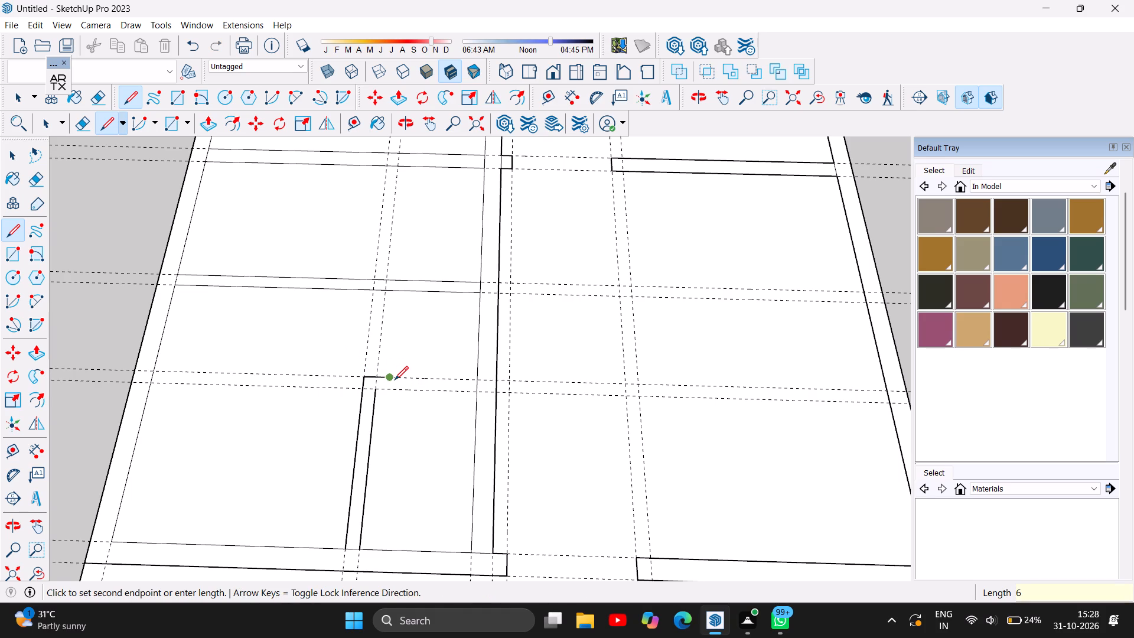
pyautogui.click(389, 393)
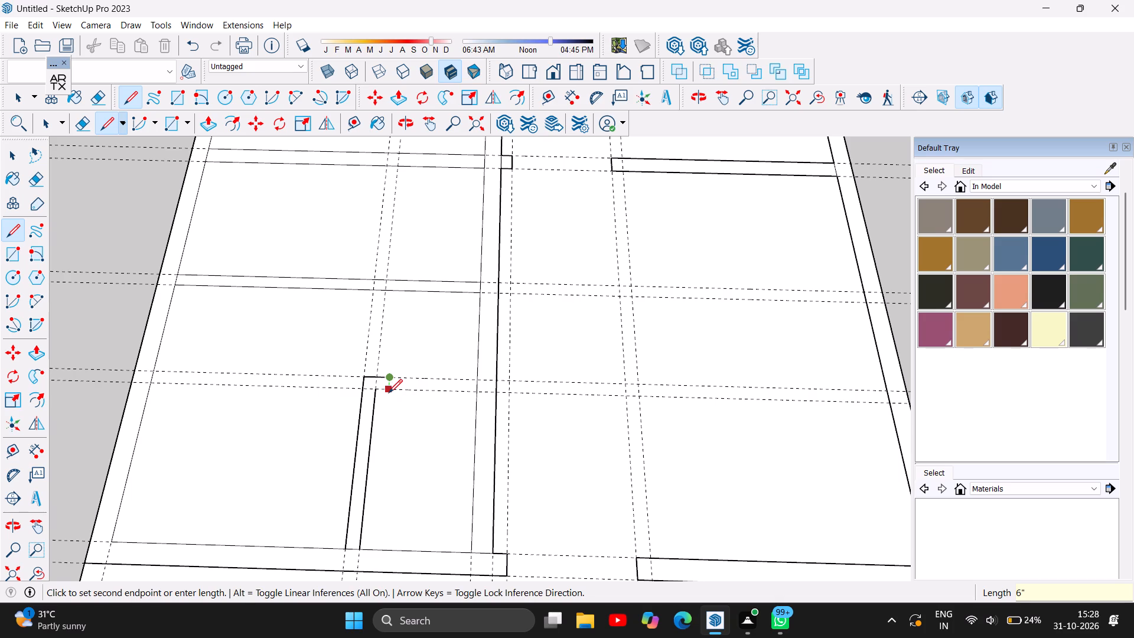
pyautogui.click(378, 393)
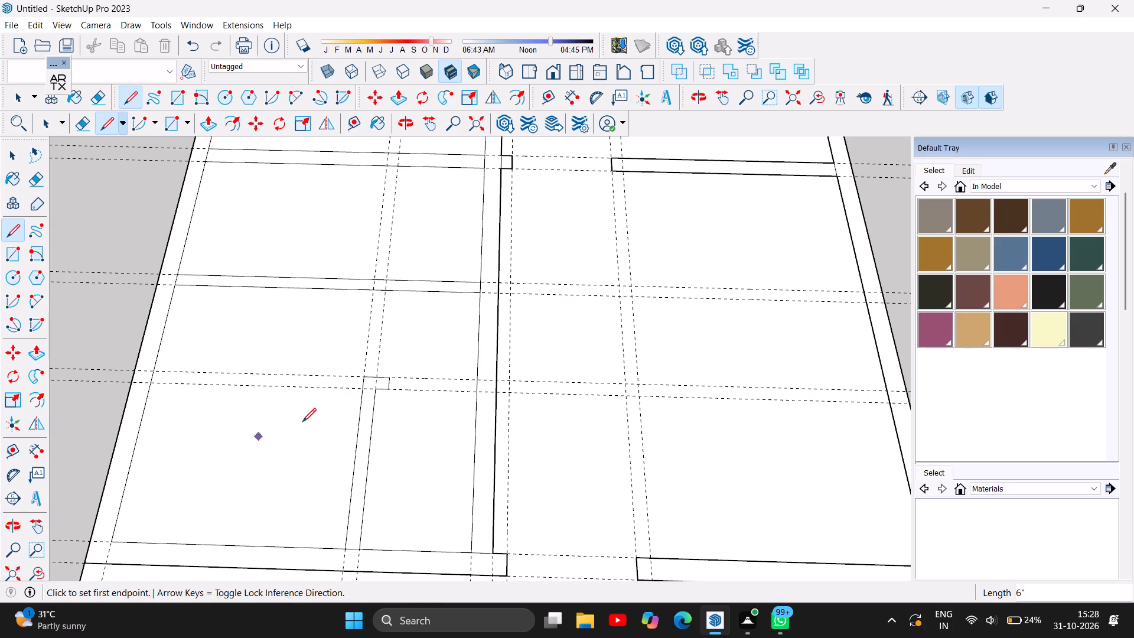
# Draw a 6" by 6" stub off the lengthwise wall's inner line between the cross guide pair, facing the partition's return.
pyautogui.click(477, 378)
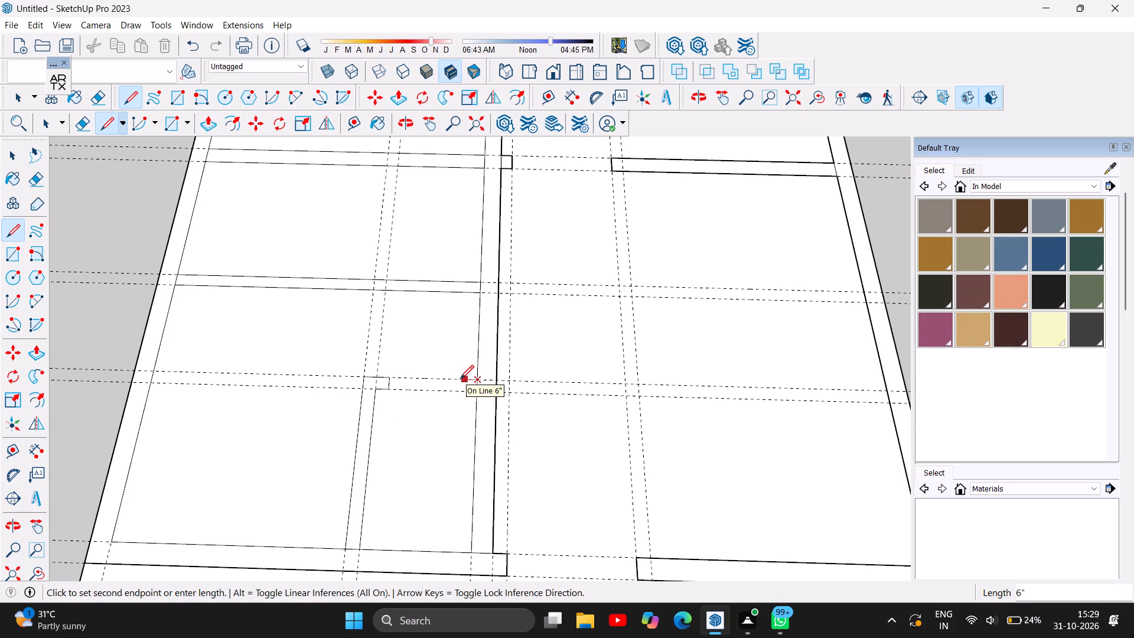
pyautogui.press('6')
pyautogui.press('Return')
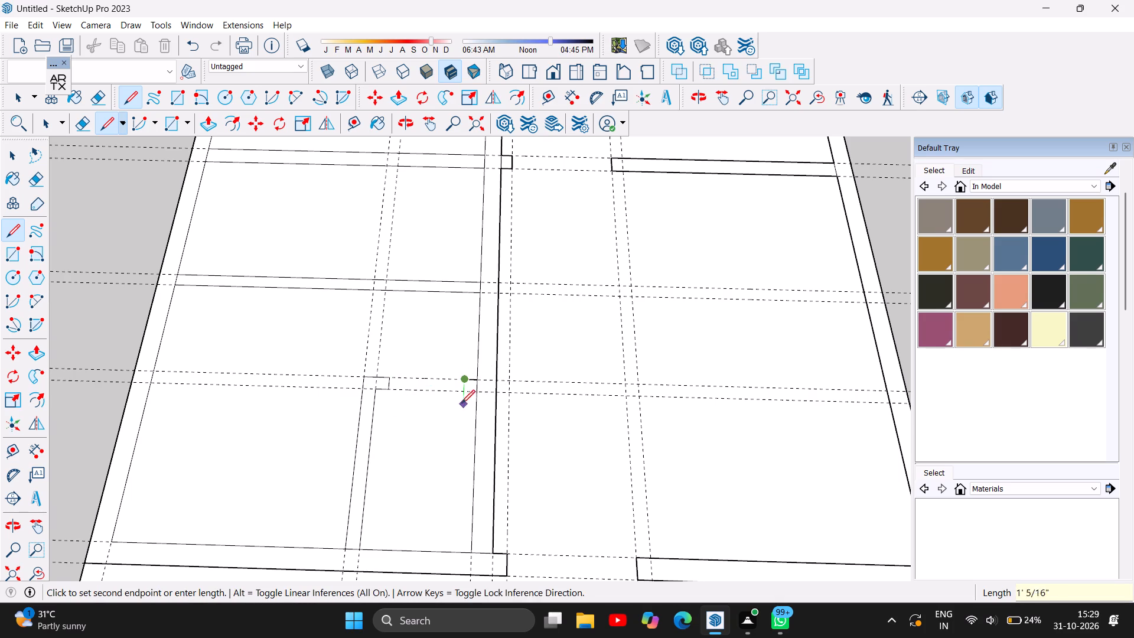
pyautogui.click(464, 389)
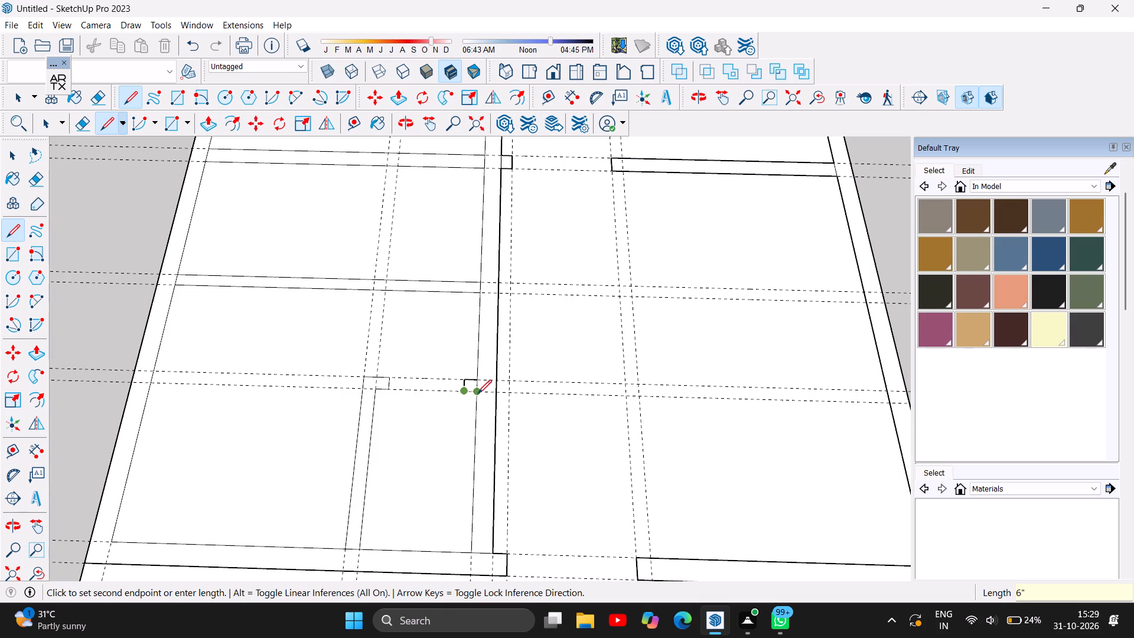
pyautogui.click(478, 393)
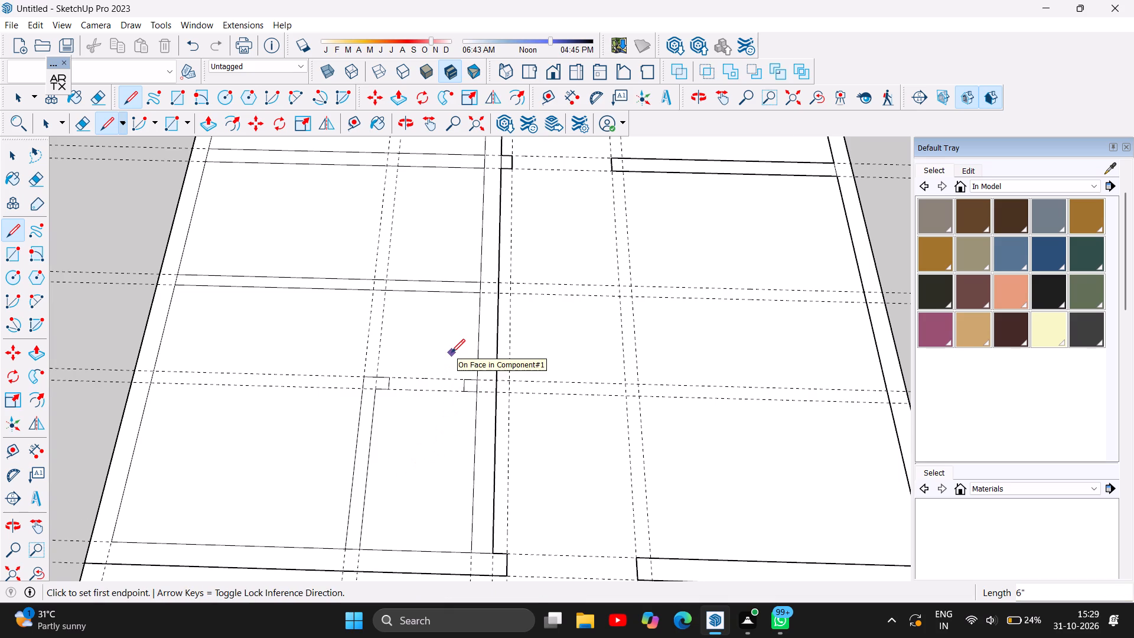
# Draw a 9" line across the lengthwise wall from the end of the middle cross partition's near edge.
pyautogui.scroll(-1, 451, 353)
pyautogui.scroll(-3, 553, 461)
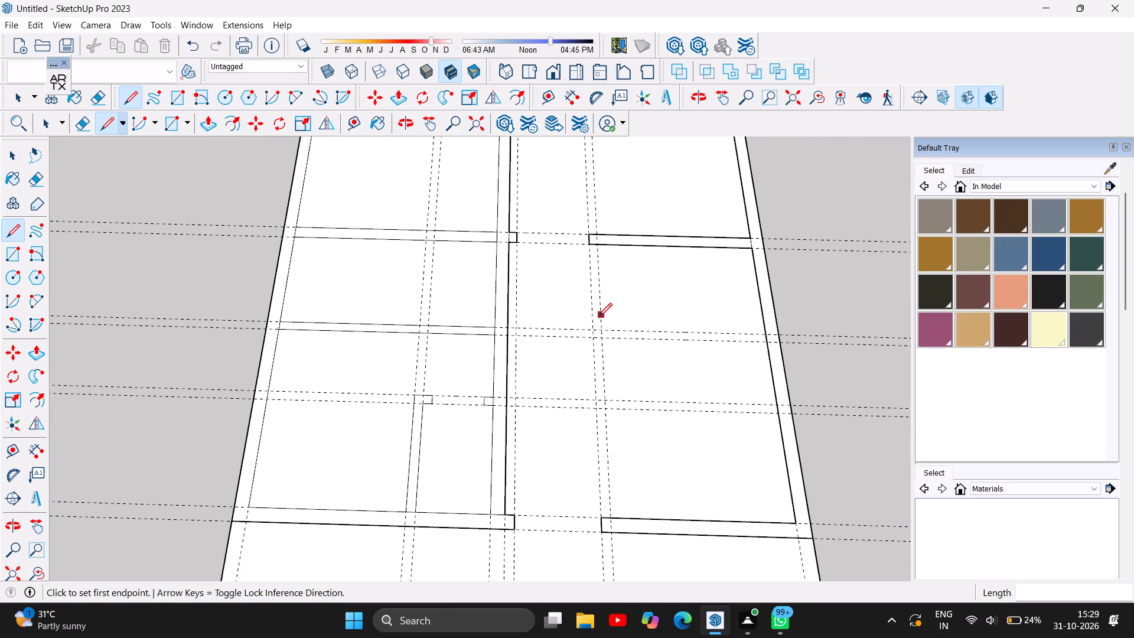
pyautogui.scroll(2, 598, 317)
pyautogui.click(473, 338)
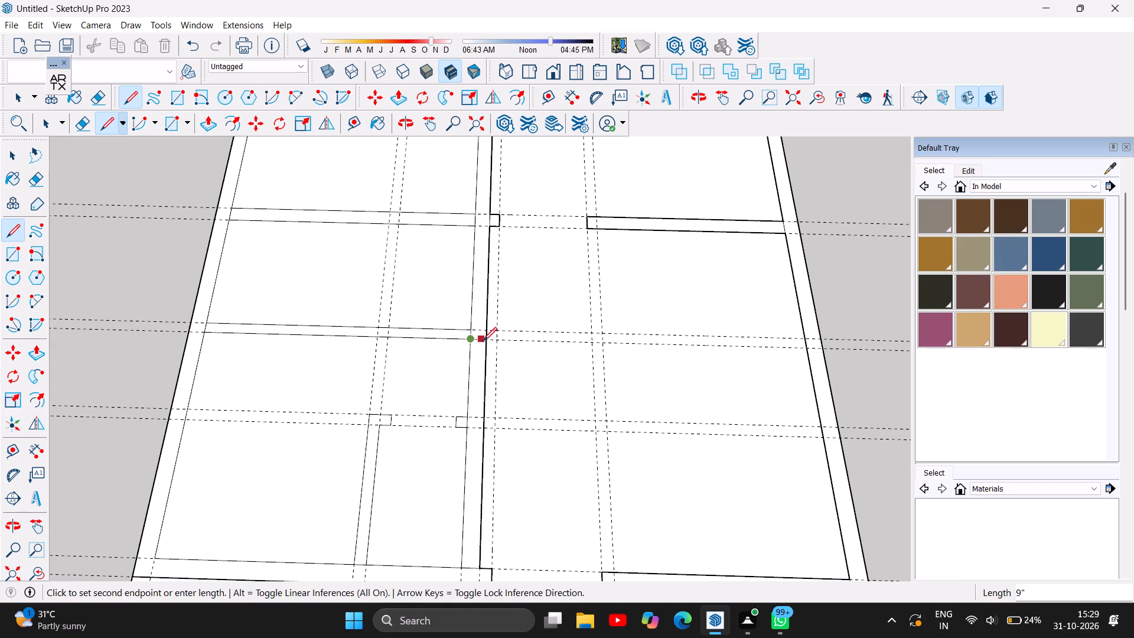
pyautogui.click(484, 340)
pyautogui.click(471, 328)
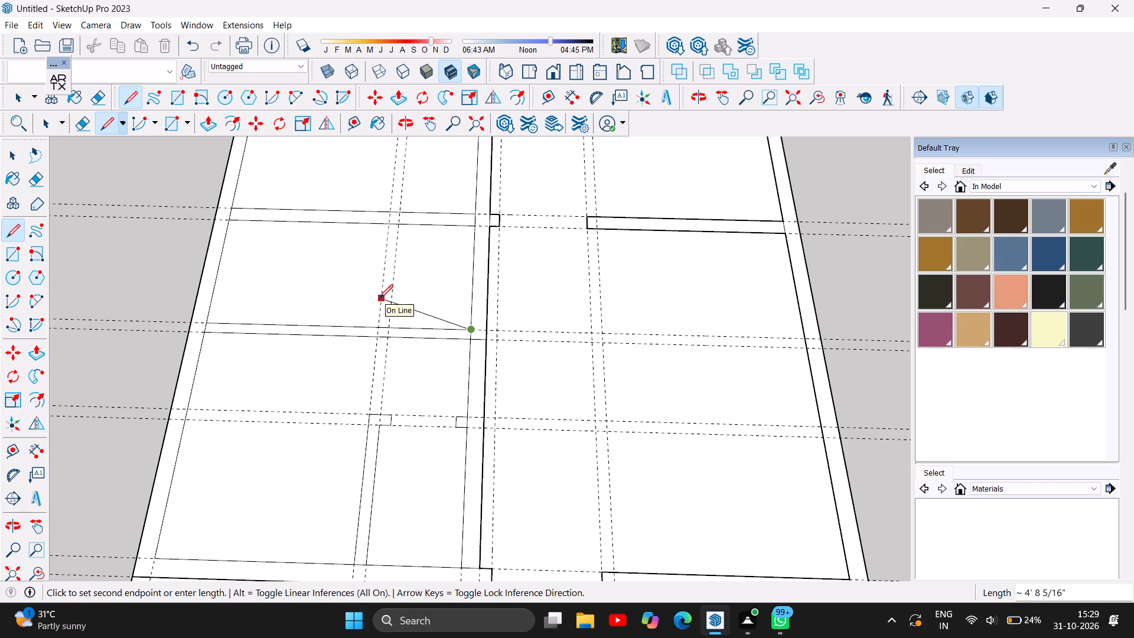
pyautogui.press('Escape')
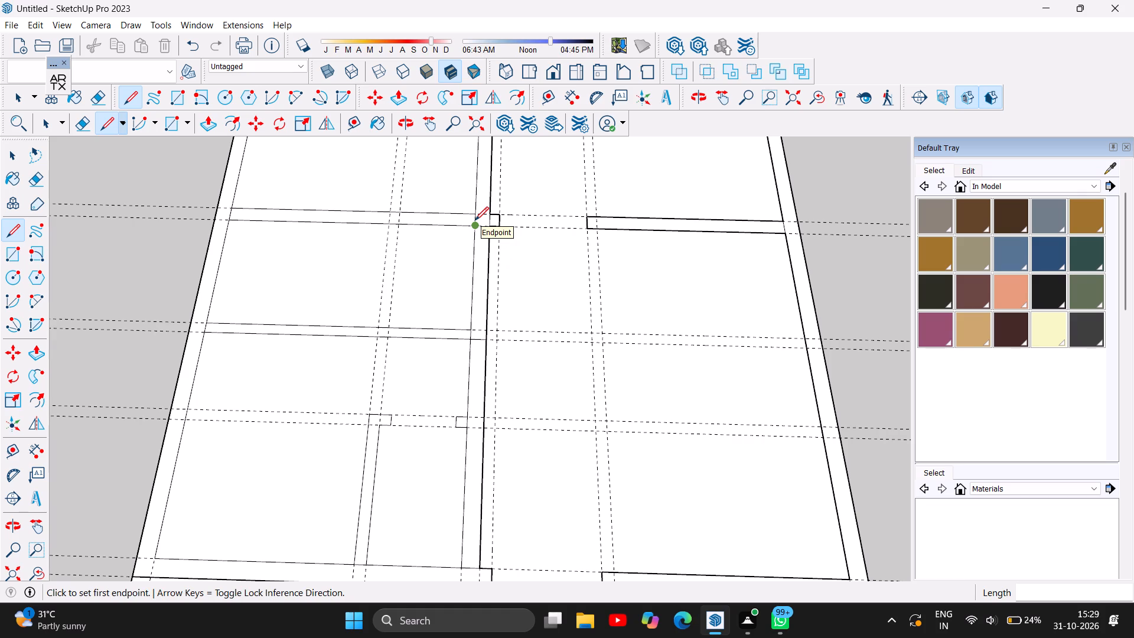
# Draw a 2'6" line along the lengthwise wall's inner line, from the far cross partition's near corner towards the middle cross partition.
pyautogui.click(475, 220)
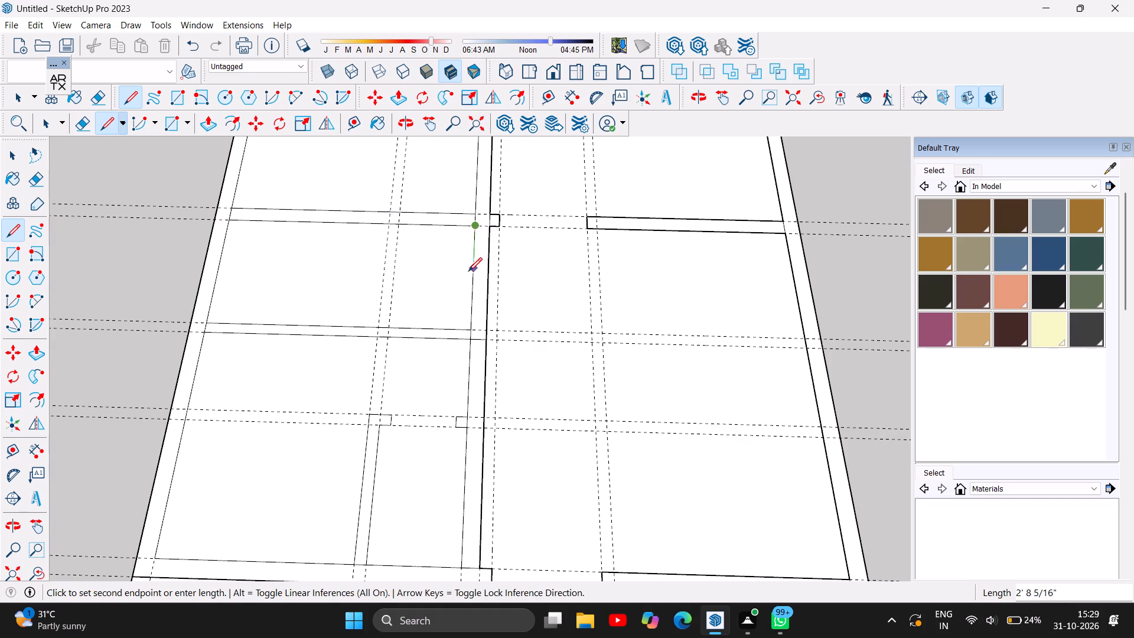
pyautogui.write("2'6")
pyautogui.press('Return')
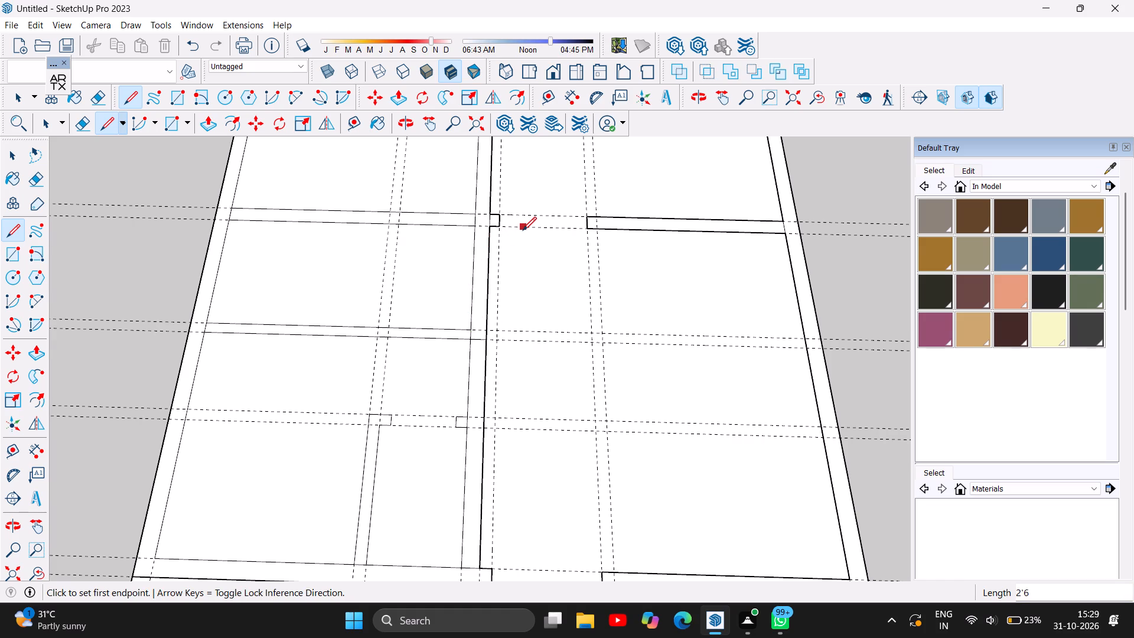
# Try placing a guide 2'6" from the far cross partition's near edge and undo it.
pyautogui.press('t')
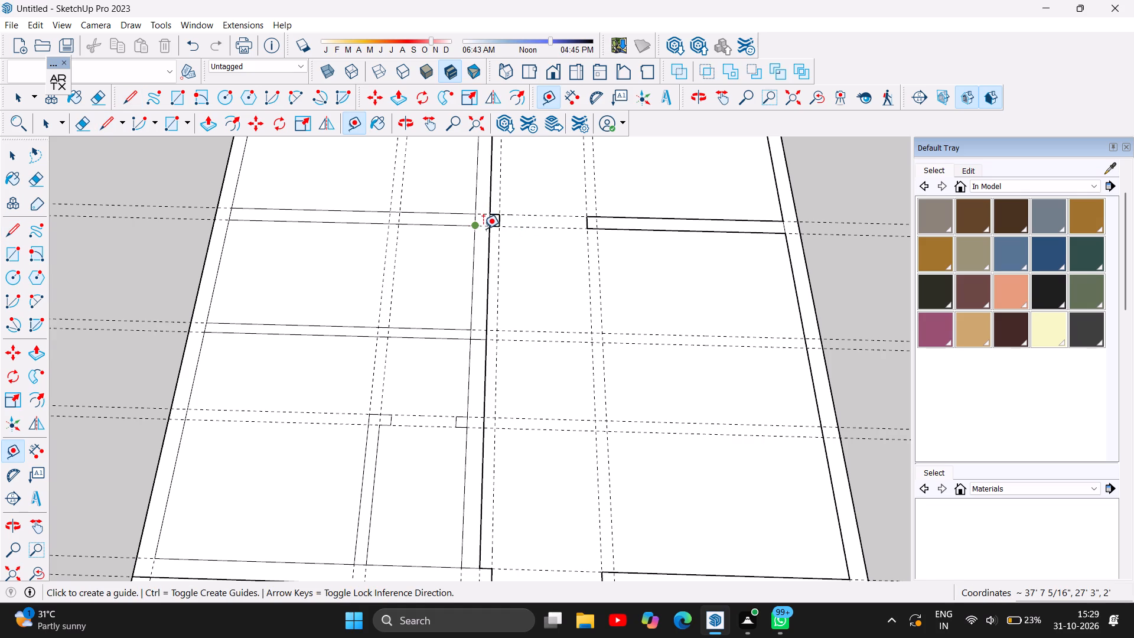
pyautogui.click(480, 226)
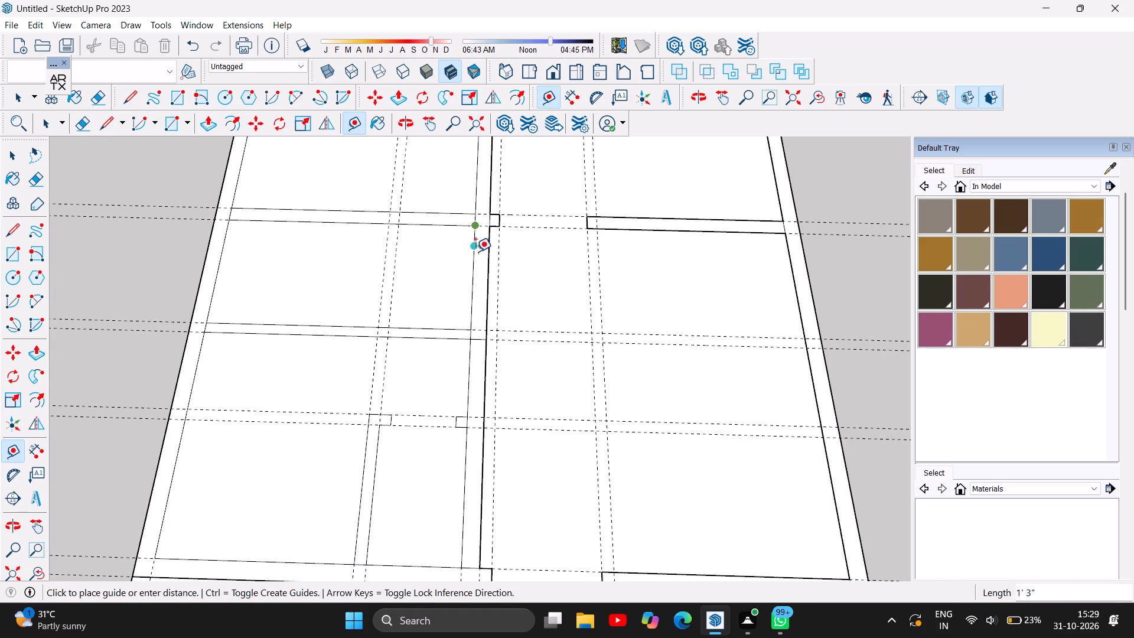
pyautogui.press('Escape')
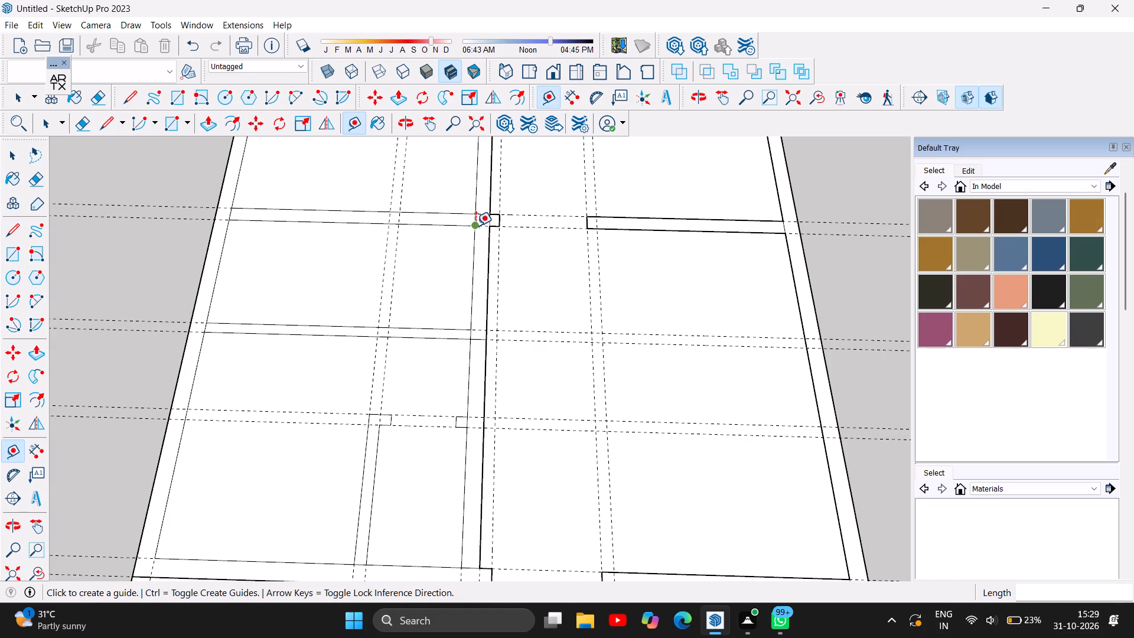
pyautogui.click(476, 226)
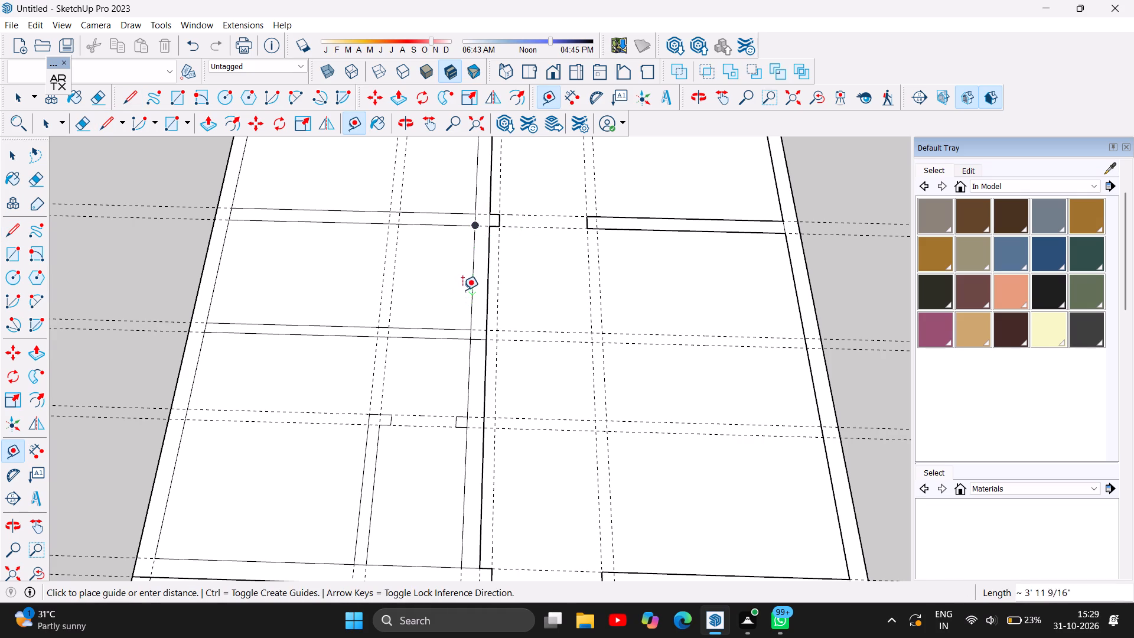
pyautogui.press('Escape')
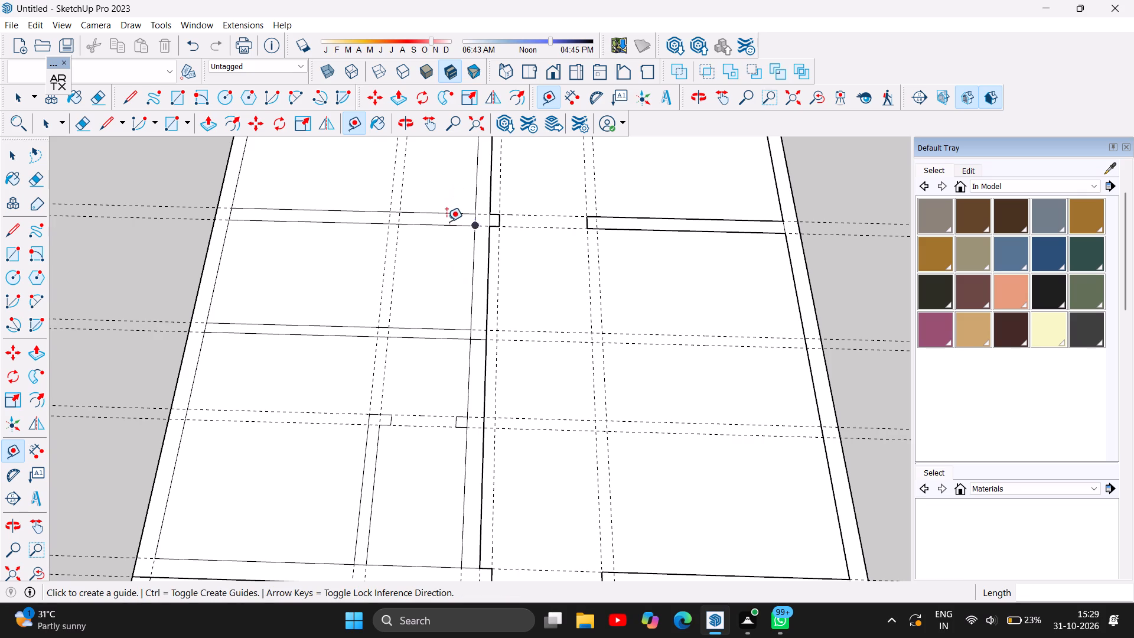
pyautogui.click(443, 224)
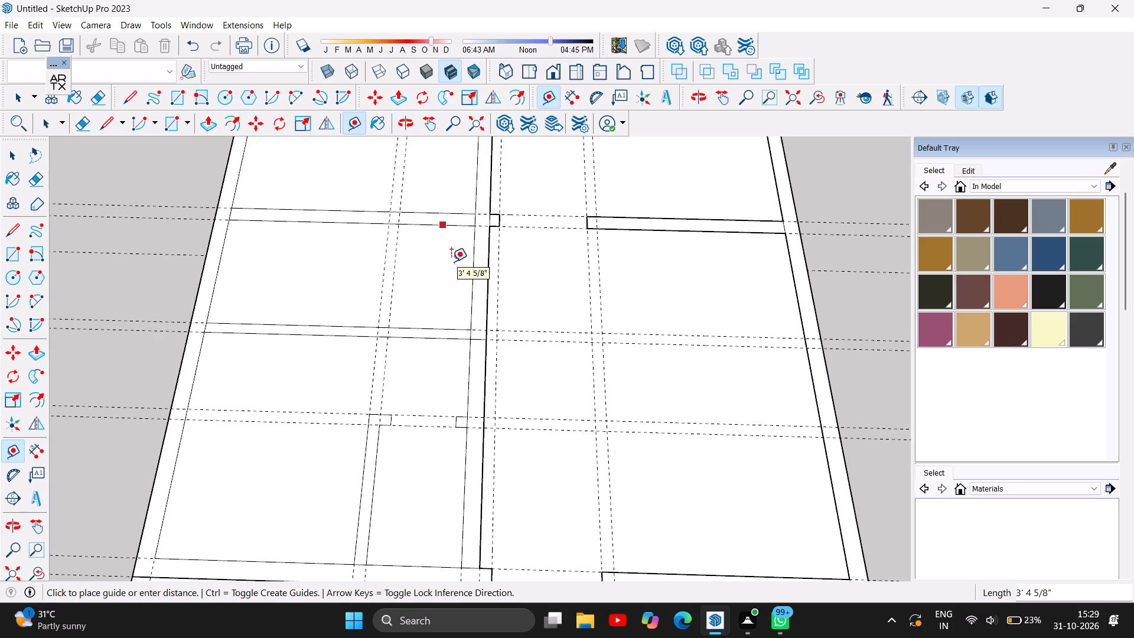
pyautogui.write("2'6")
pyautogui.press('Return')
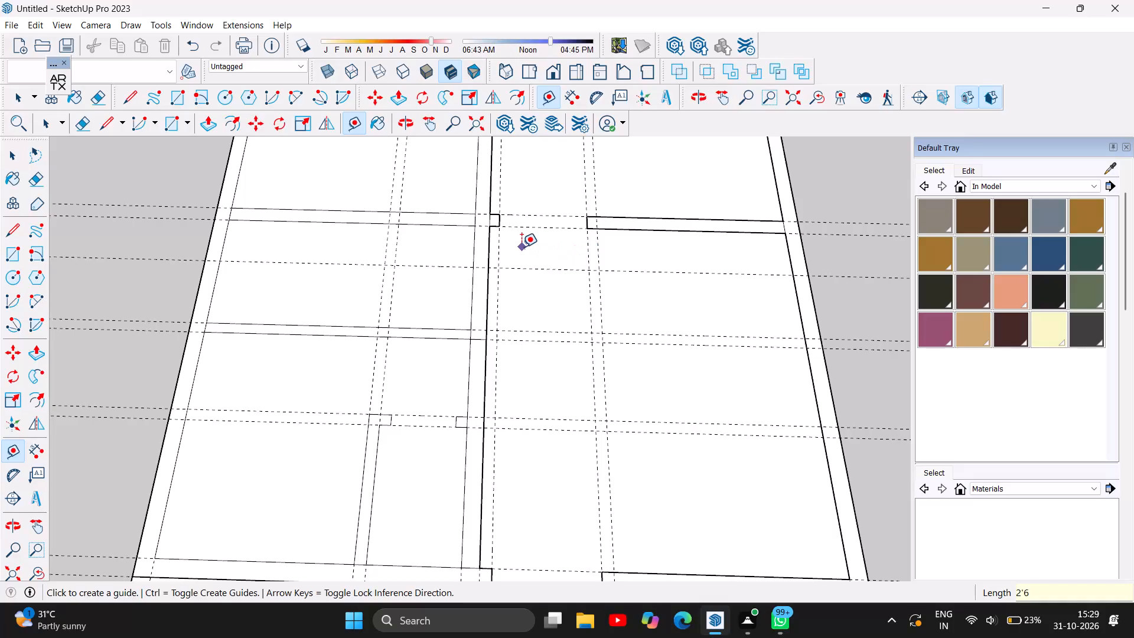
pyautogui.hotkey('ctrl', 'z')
# Place a guide 6" from the far cross partition's near edge and another guide 2'6" beyond it.
pyautogui.click(455, 223)
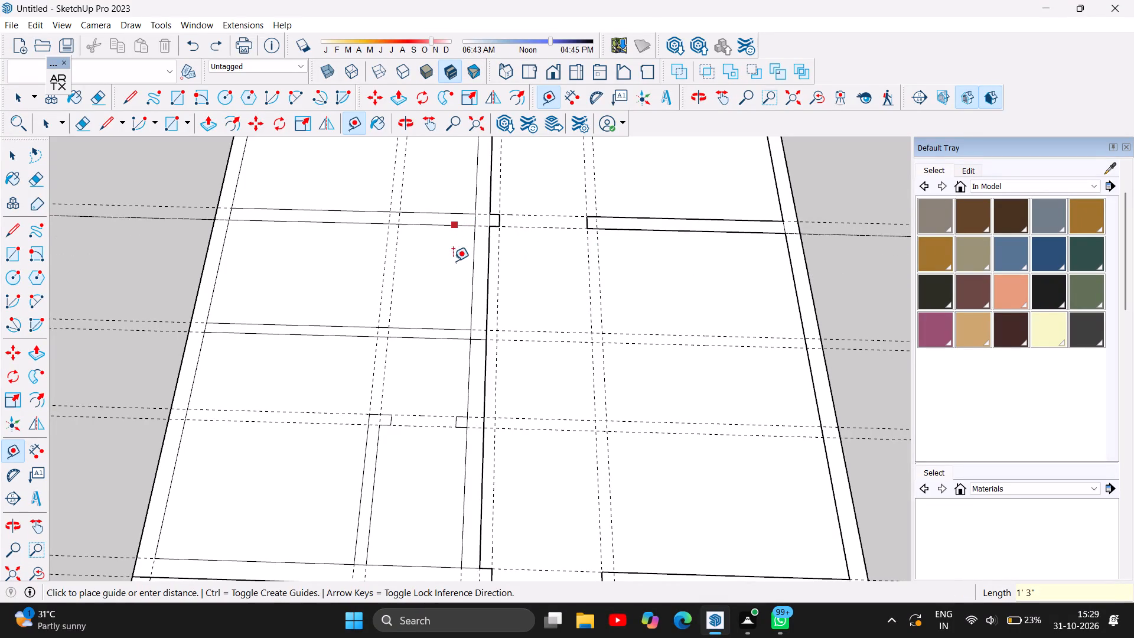
pyautogui.press('6')
pyautogui.press('Return')
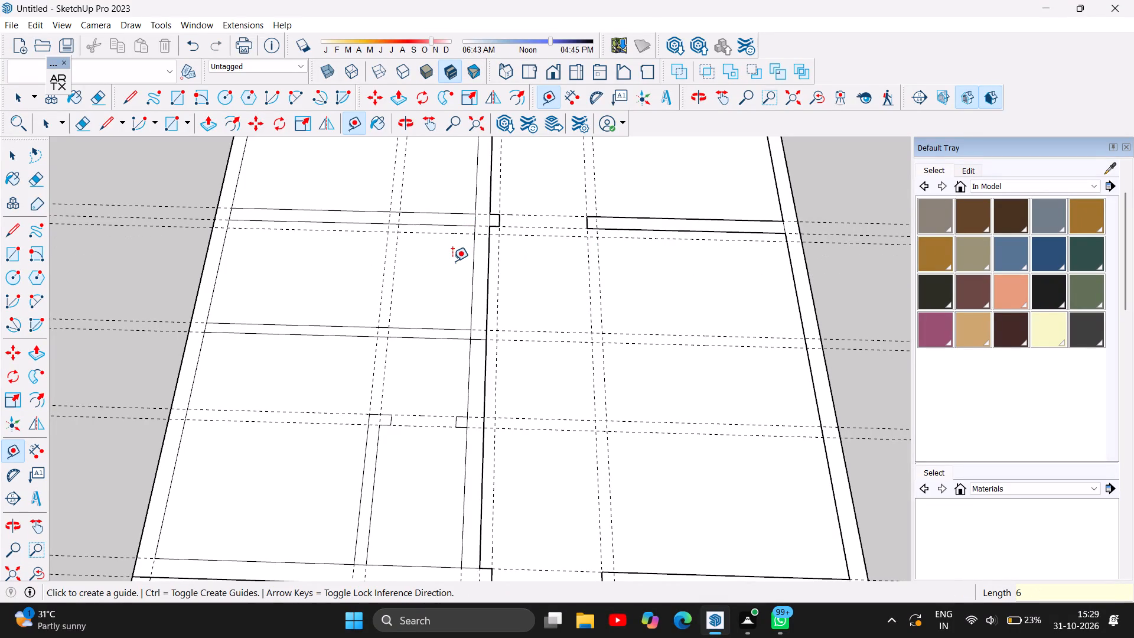
pyautogui.click(450, 233)
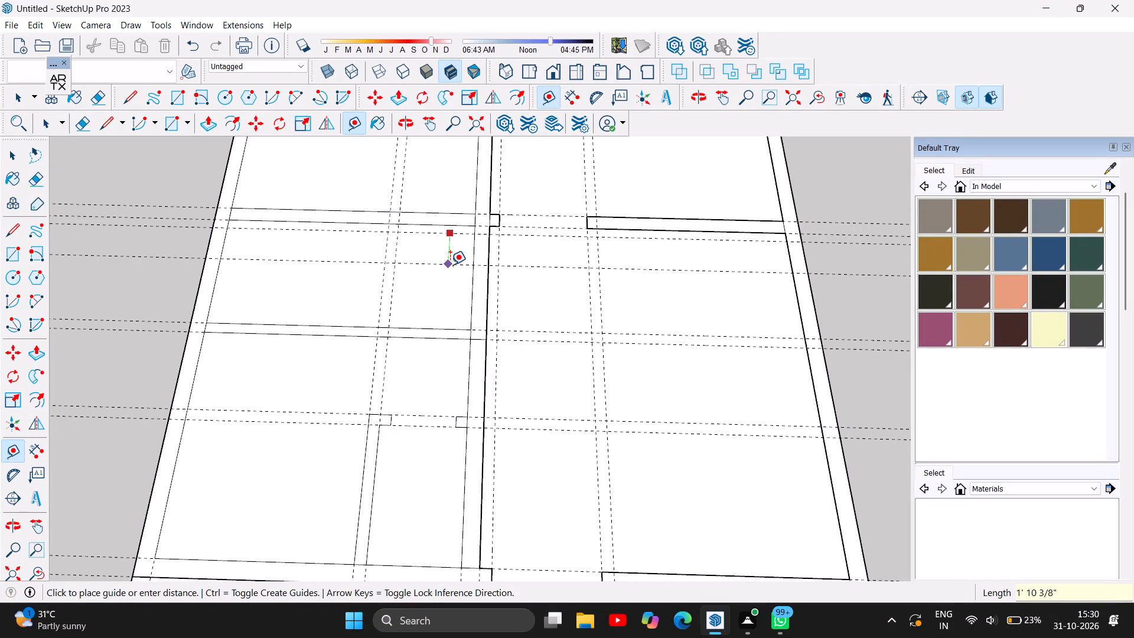
pyautogui.write("2'6")
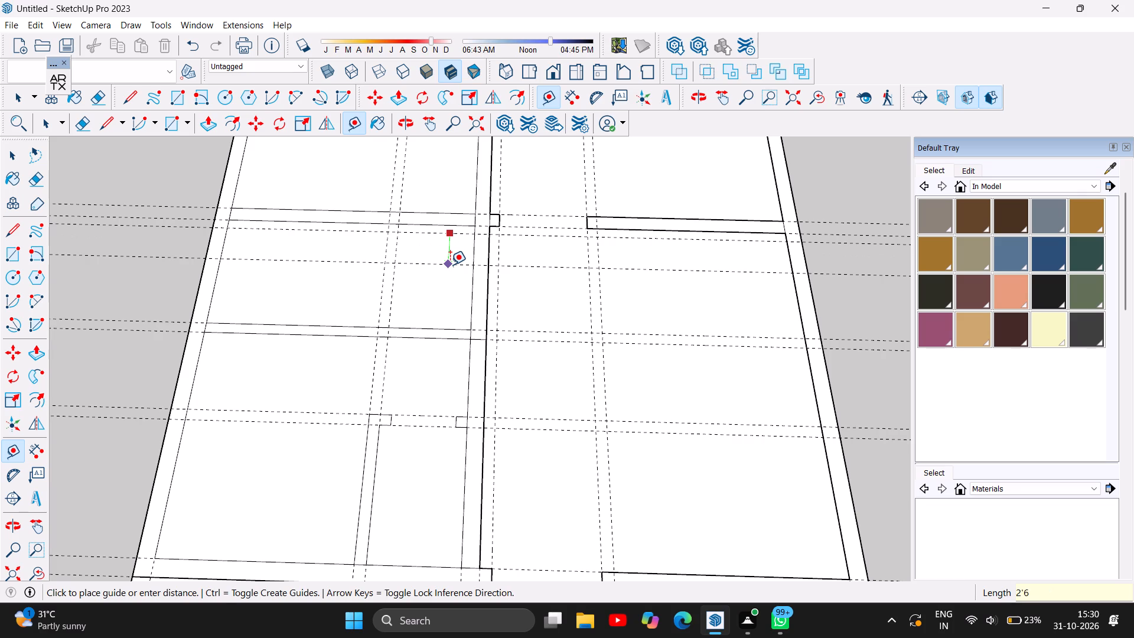
pyautogui.press('Return')
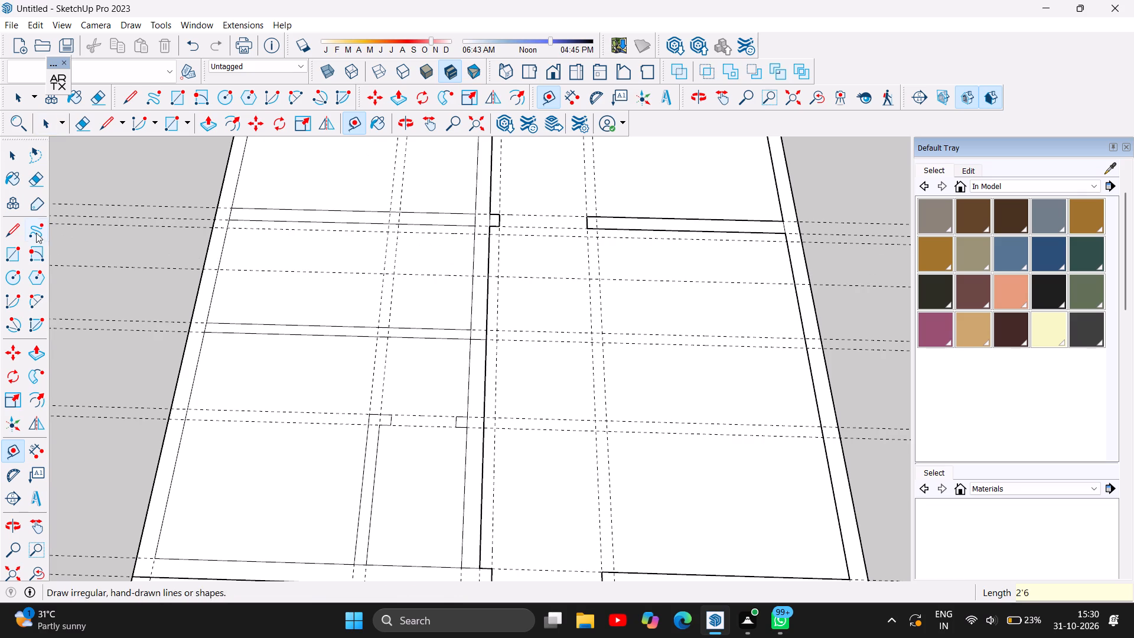
# Draw a 9" line across the lengthwise wall at each of the two new opening guides.
pyautogui.click(129, 92)
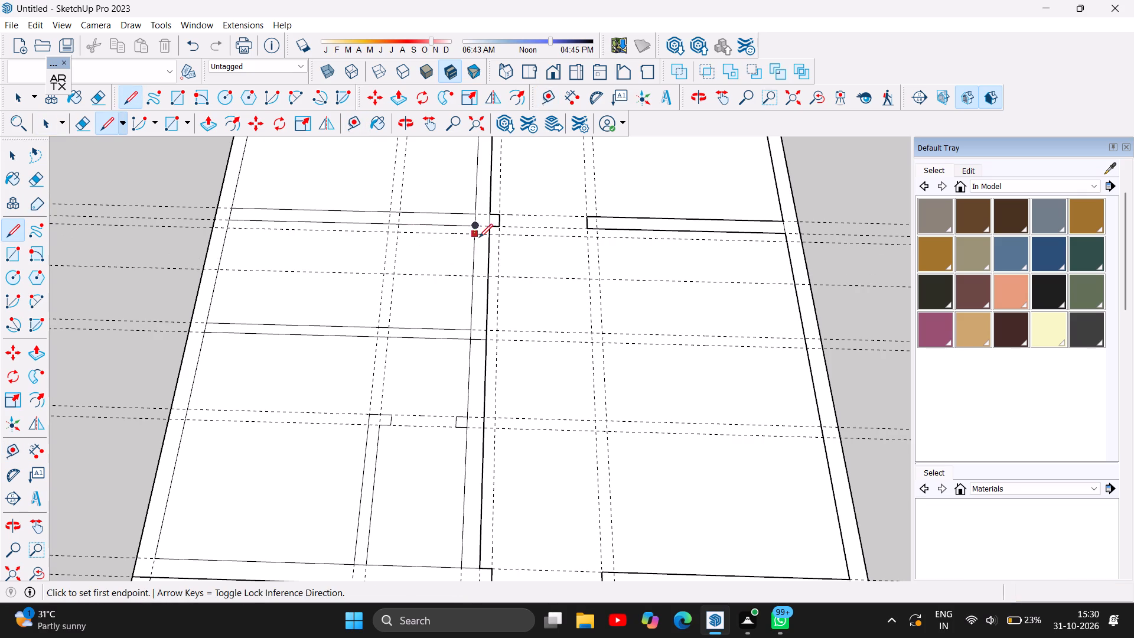
pyautogui.click(475, 236)
pyautogui.click(489, 236)
pyautogui.click(474, 278)
pyautogui.click(488, 280)
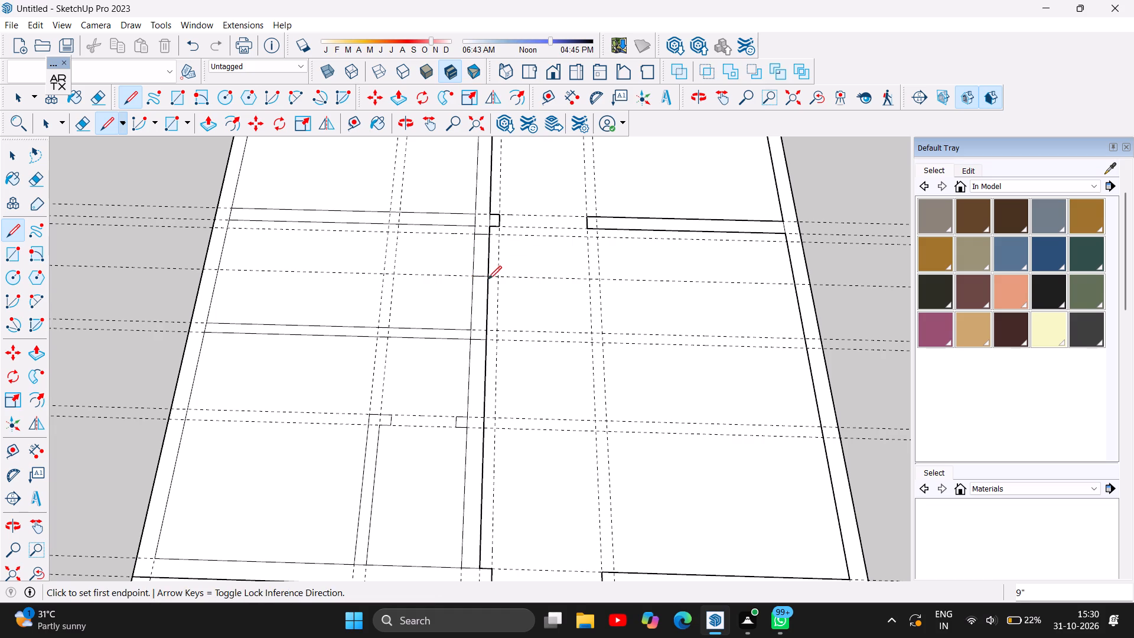
# Delete the lengthwise wall's outer and inner edge segments between the two 9" closing lines to open the doorway.
pyautogui.click(18, 150)
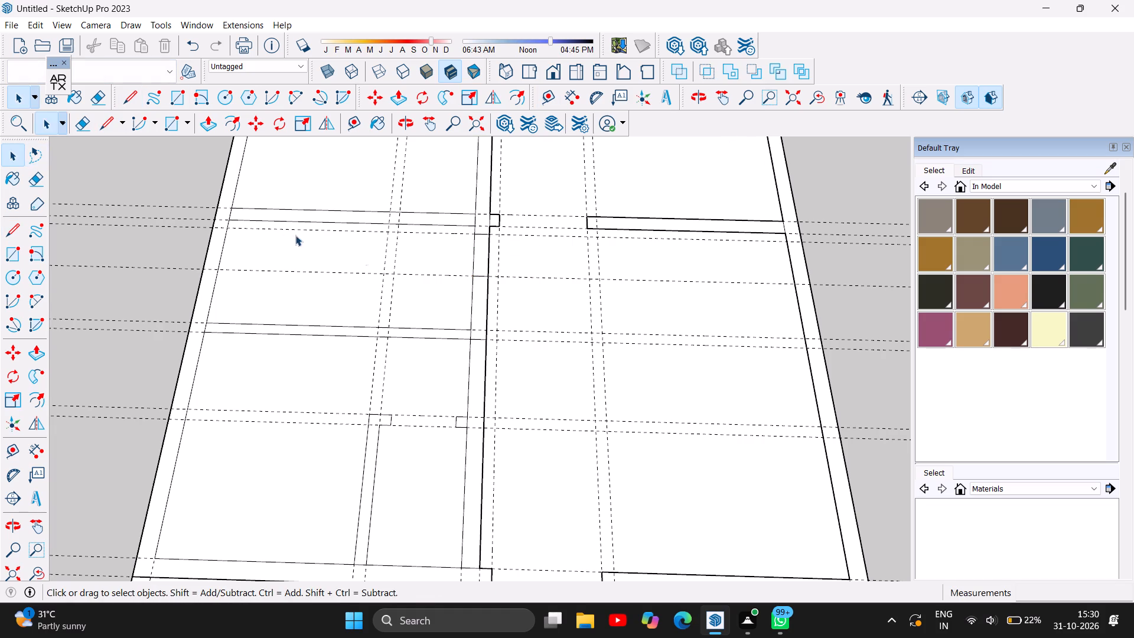
pyautogui.click(489, 255)
pyautogui.press('Delete')
pyautogui.click(474, 254)
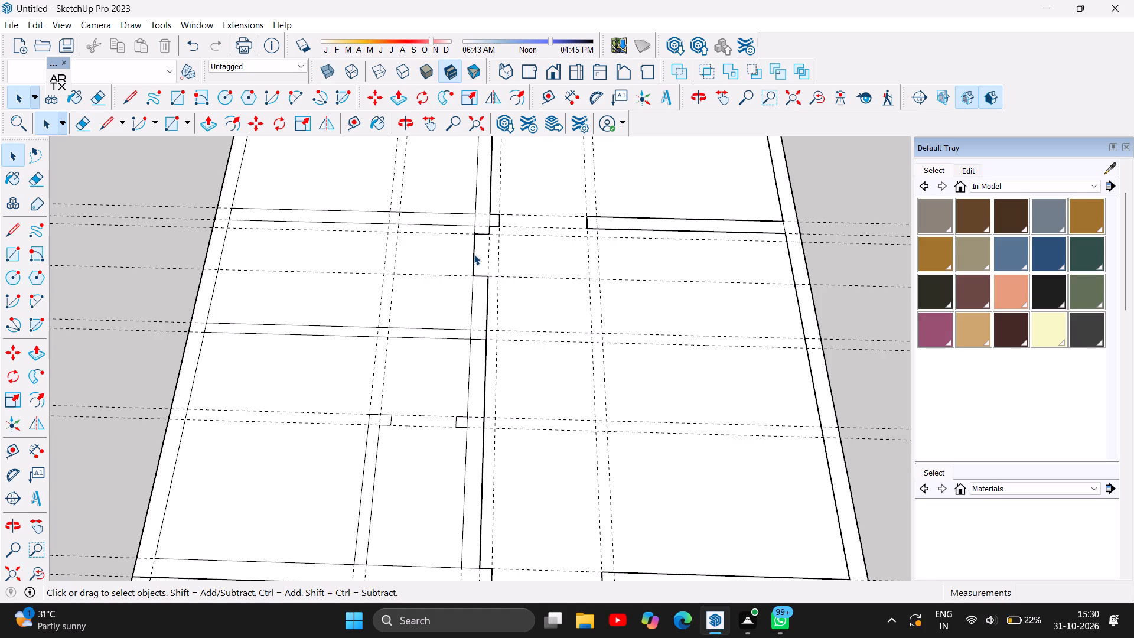
pyautogui.press('Delete')
# Draw two parallel 6' lines along the middle lengthwise guide pair, between the far and middle cross partitions' facing edges.
pyautogui.scroll(-1, 514, 256)
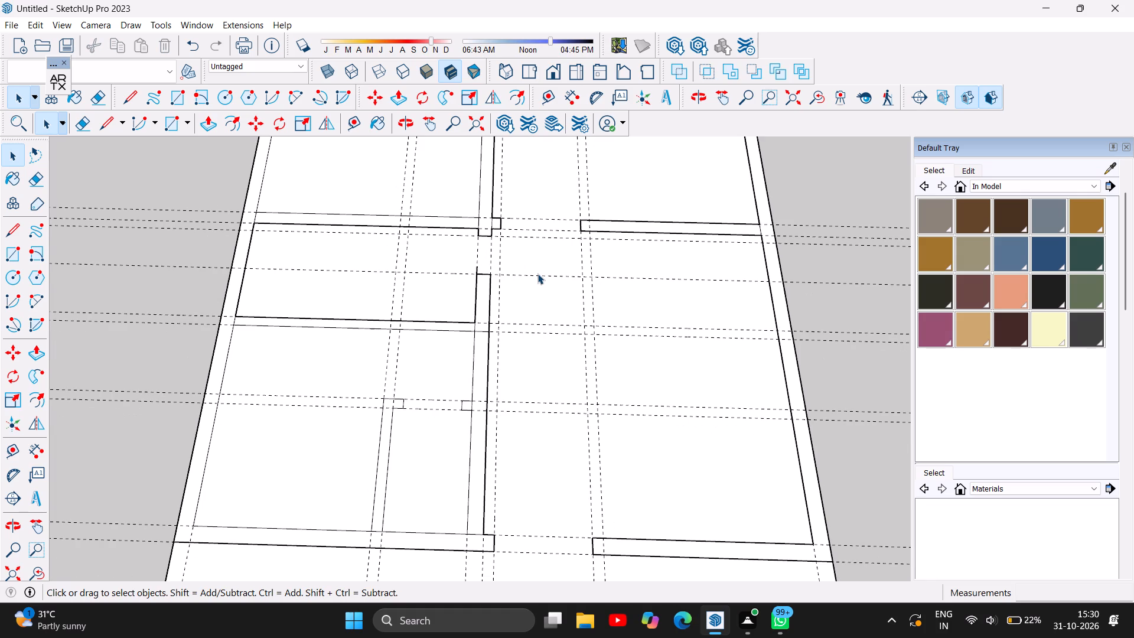
pyautogui.scroll(-1, 537, 274)
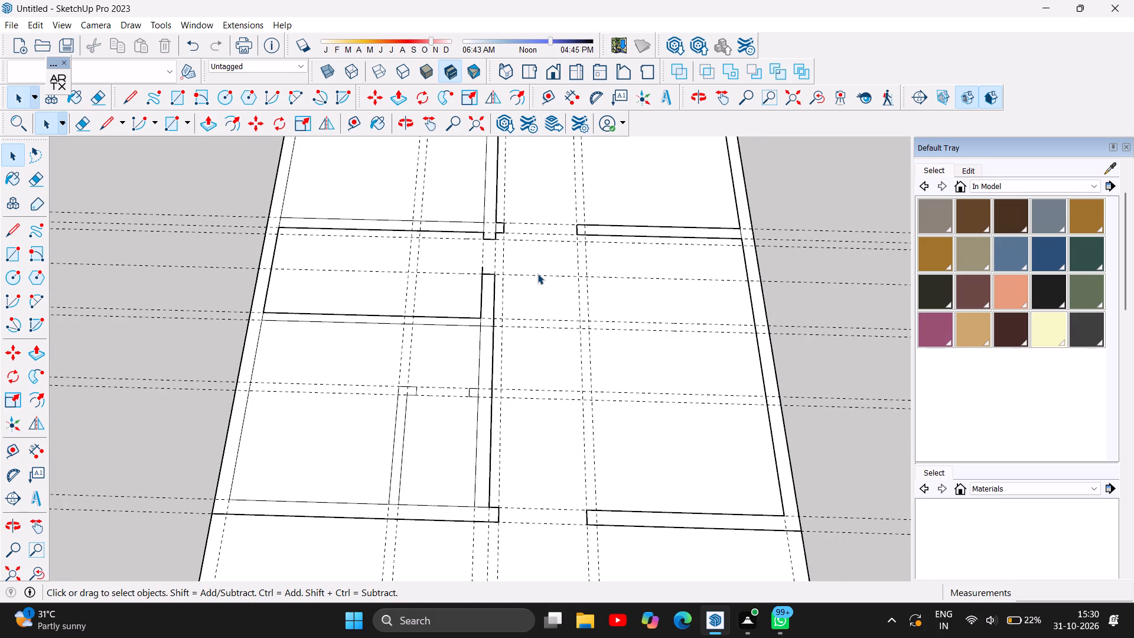
pyautogui.scroll(2, 400, 297)
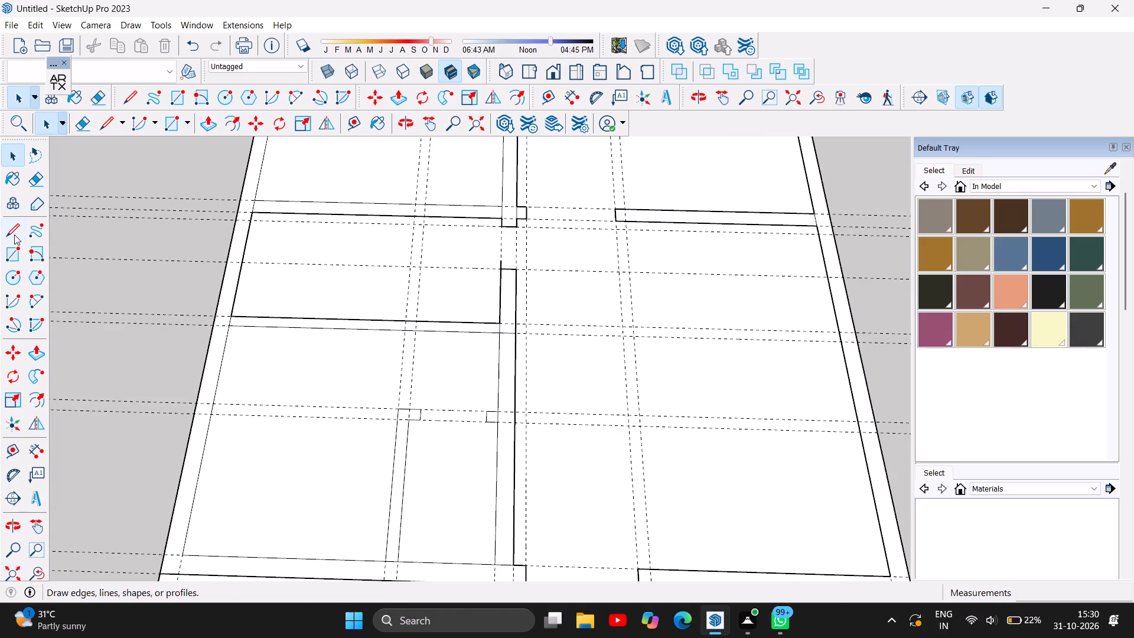
pyautogui.click(14, 231)
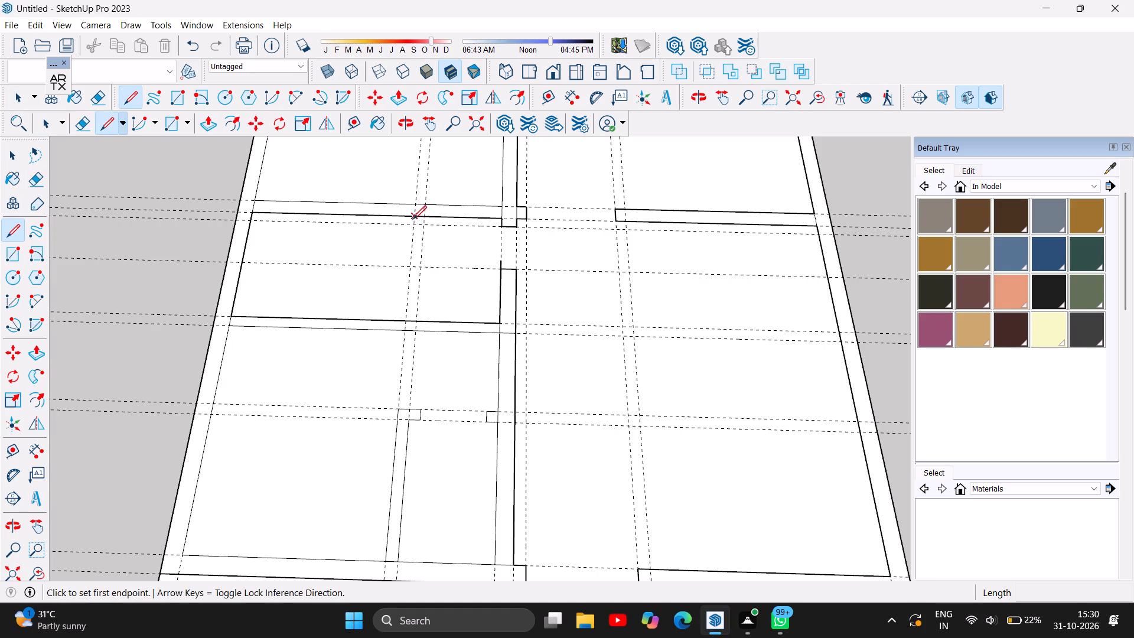
pyautogui.click(413, 217)
pyautogui.click(408, 319)
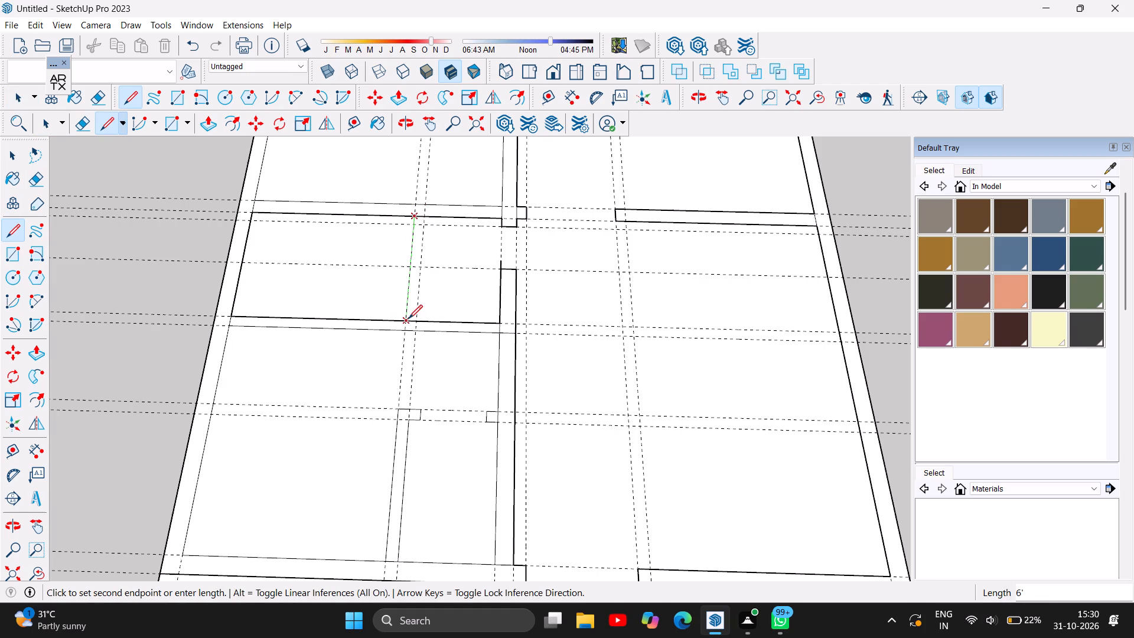
pyautogui.click(425, 215)
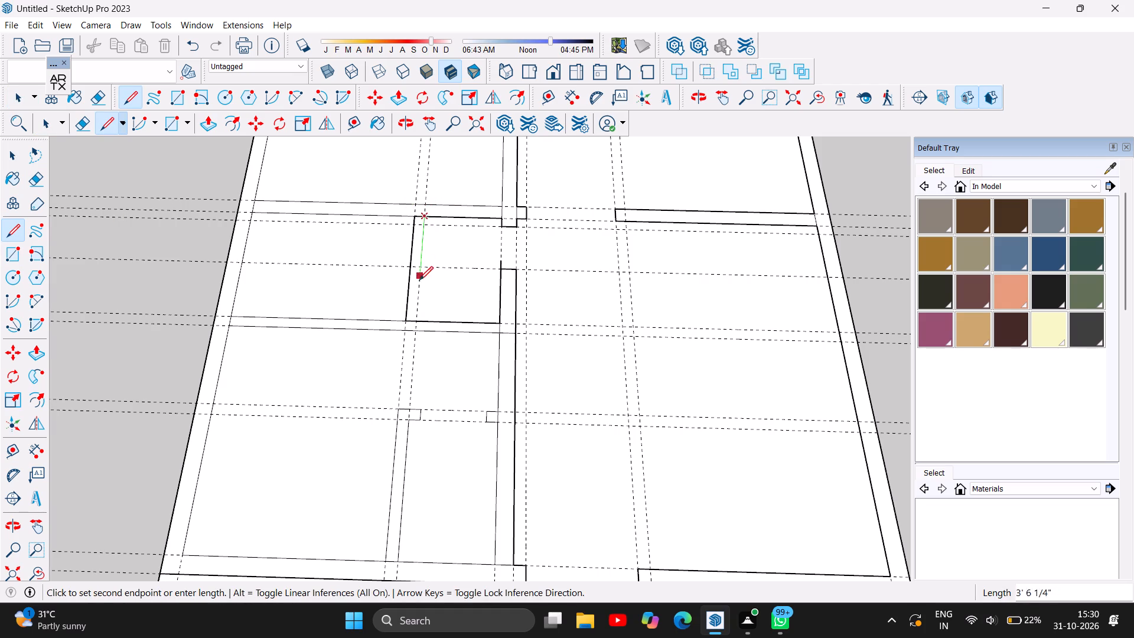
pyautogui.click(419, 317)
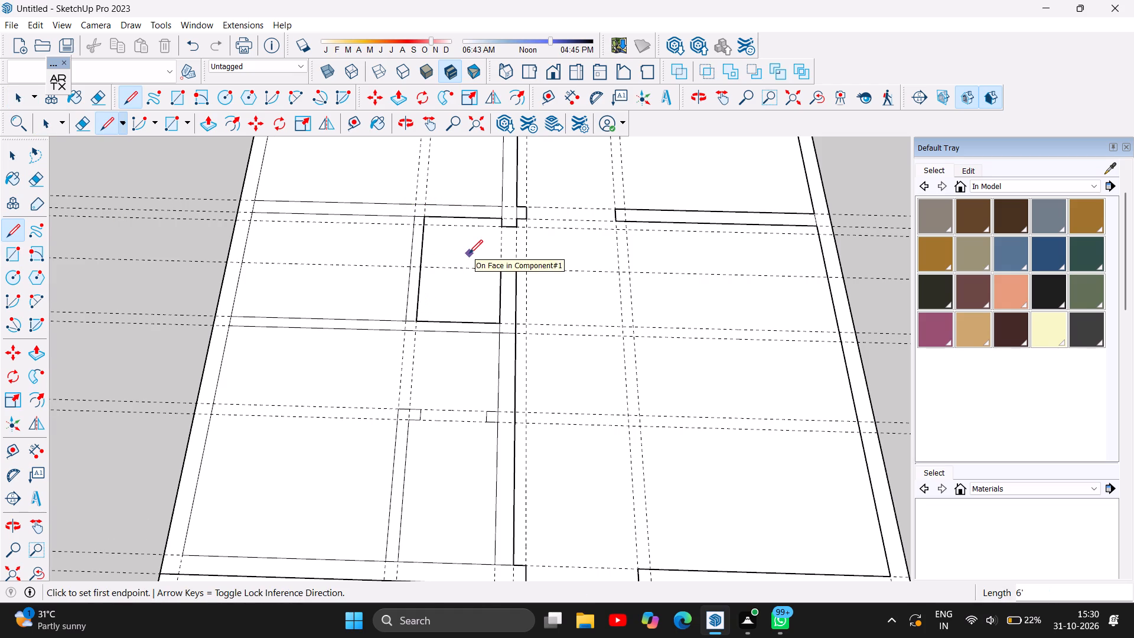
# Draw a 6" line across the middle cross partition at the short lengthwise wall, and a 9" line across the long lengthwise wall at the far partition.
pyautogui.scroll(-1, 469, 253)
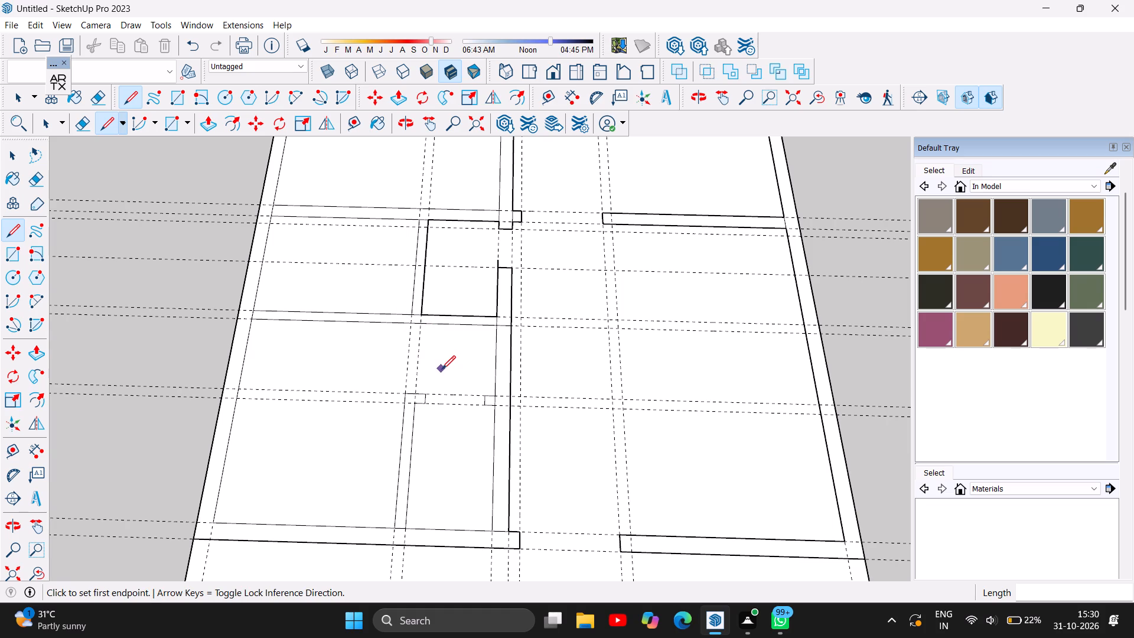
pyautogui.click(413, 316)
pyautogui.click(408, 325)
pyautogui.scroll(-1, 462, 367)
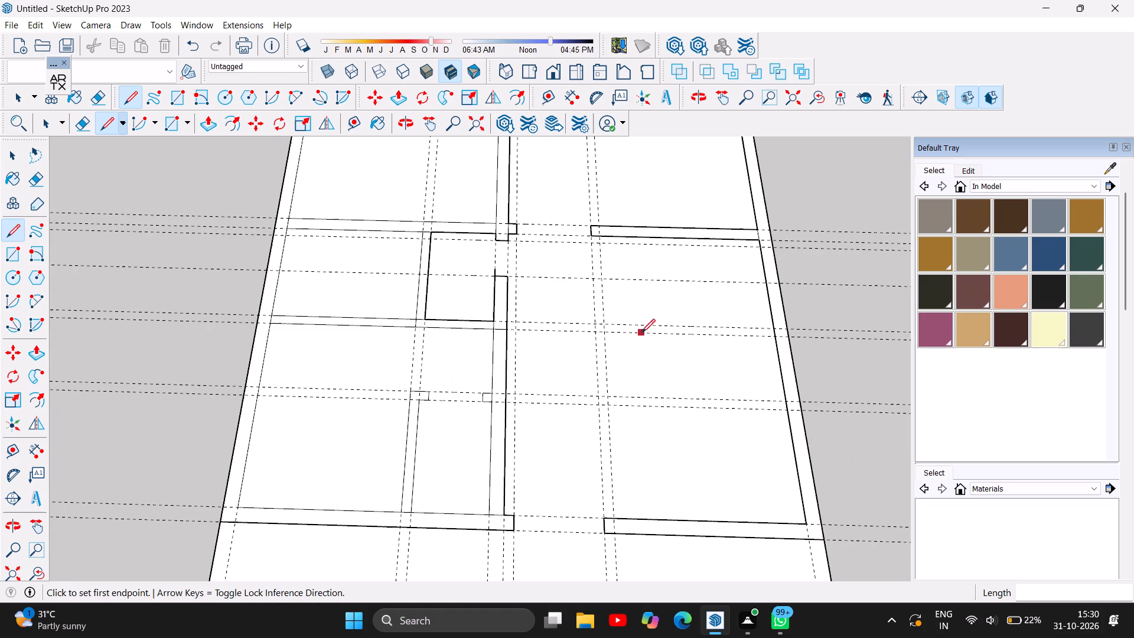
pyautogui.click(510, 221)
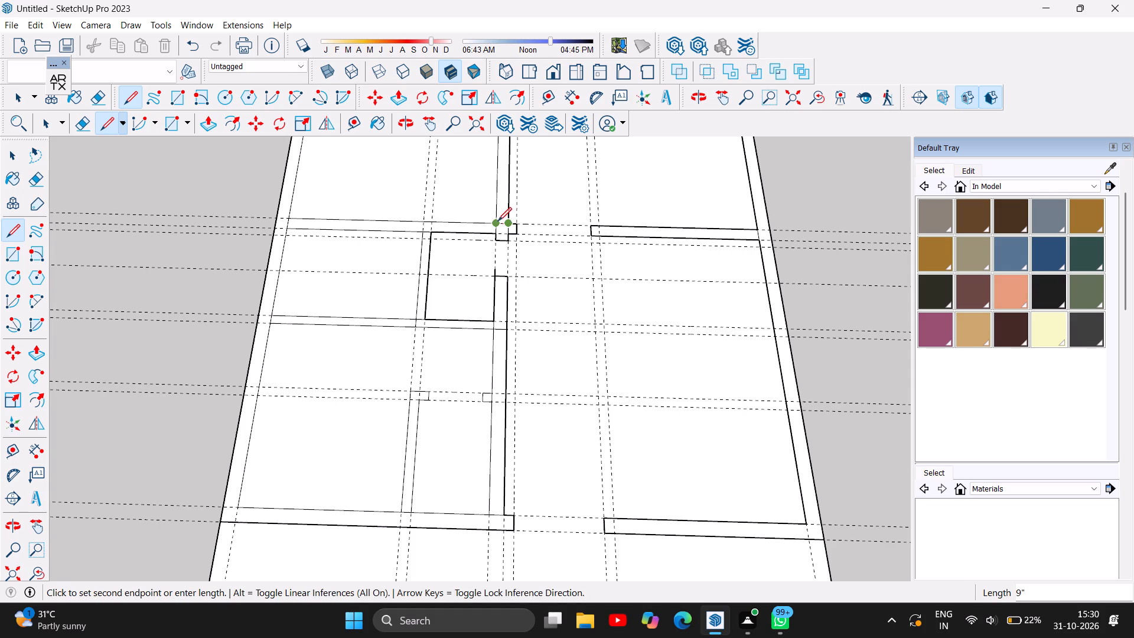
pyautogui.click(495, 222)
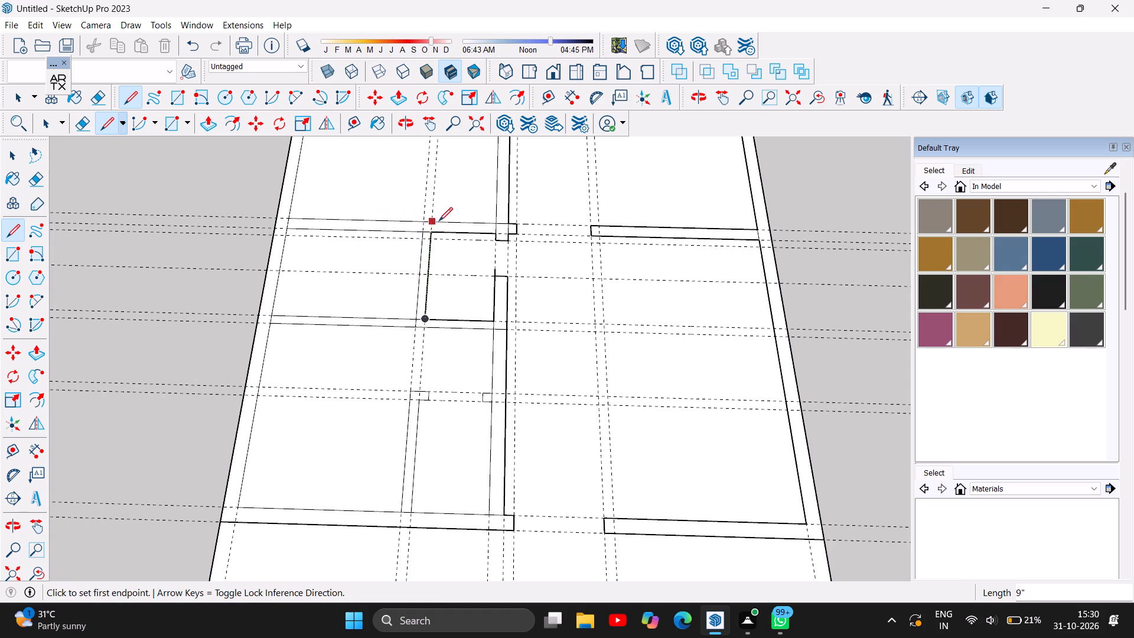
# Delete the short leftover edge projecting past the 9" closing line at the lengthwise wall's doorway.
pyautogui.scroll(-3, 512, 354)
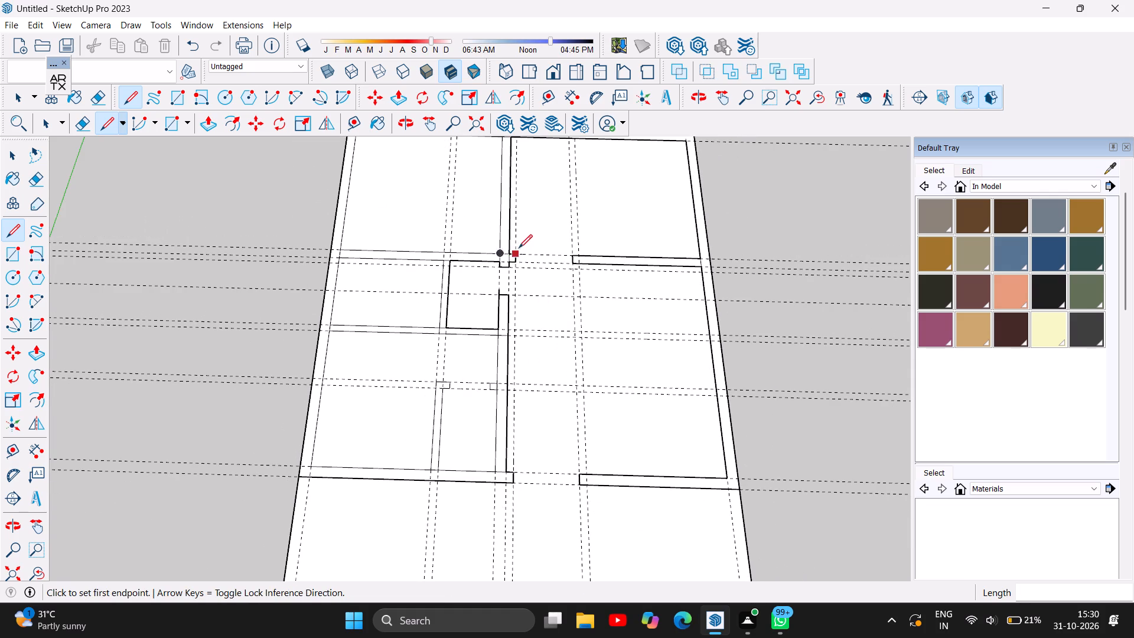
pyautogui.scroll(5, 525, 254)
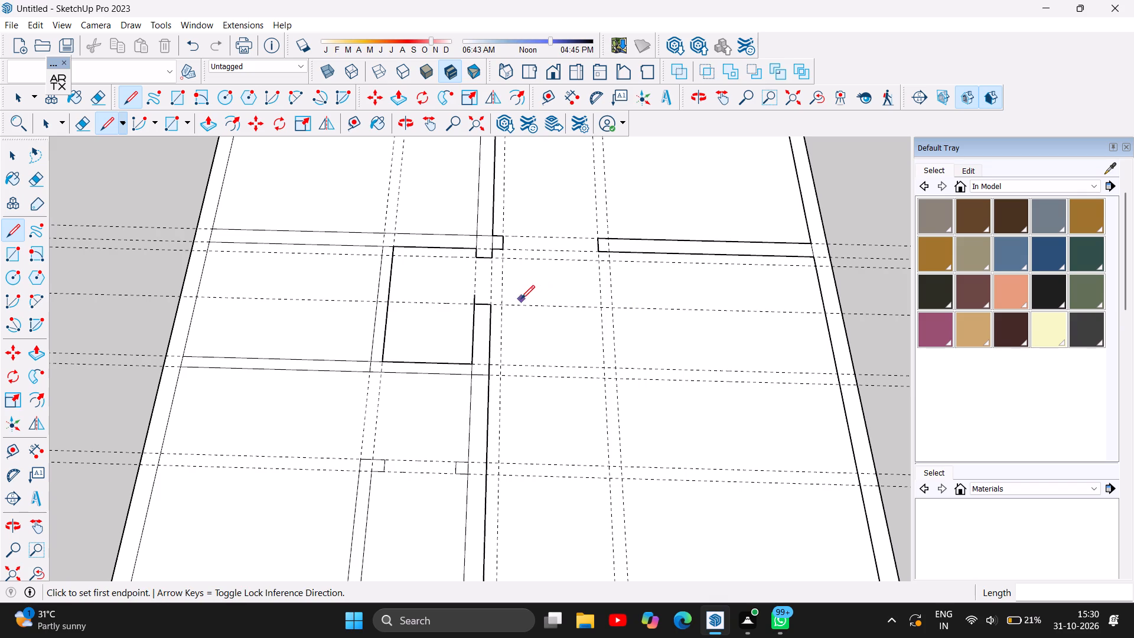
pyautogui.scroll(3, 517, 298)
pyautogui.click(15, 155)
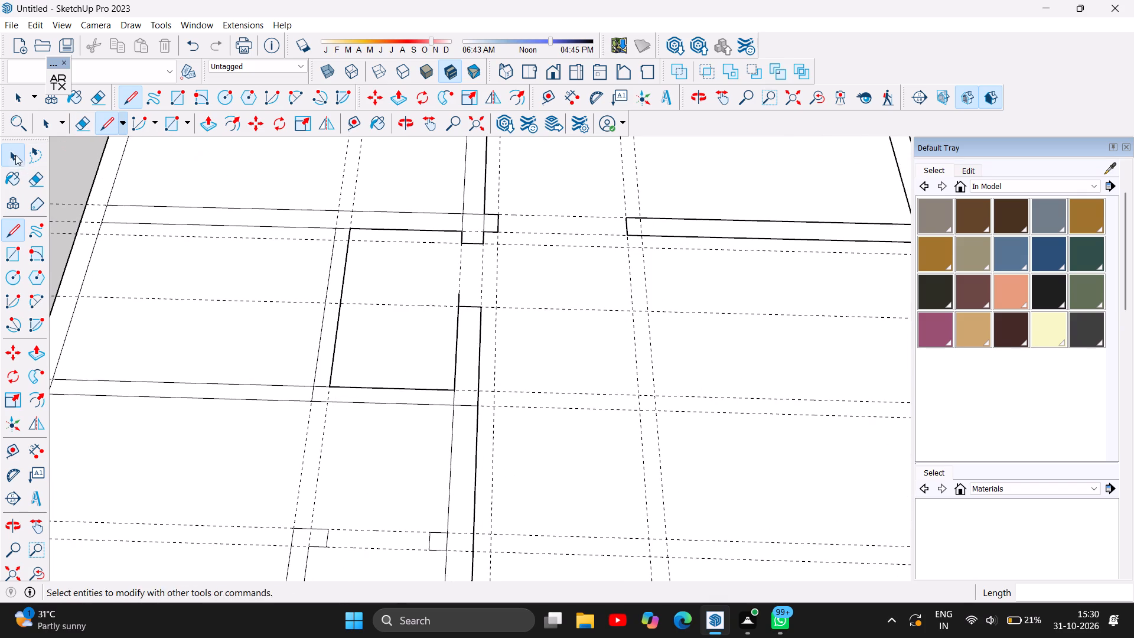
pyautogui.click(460, 300)
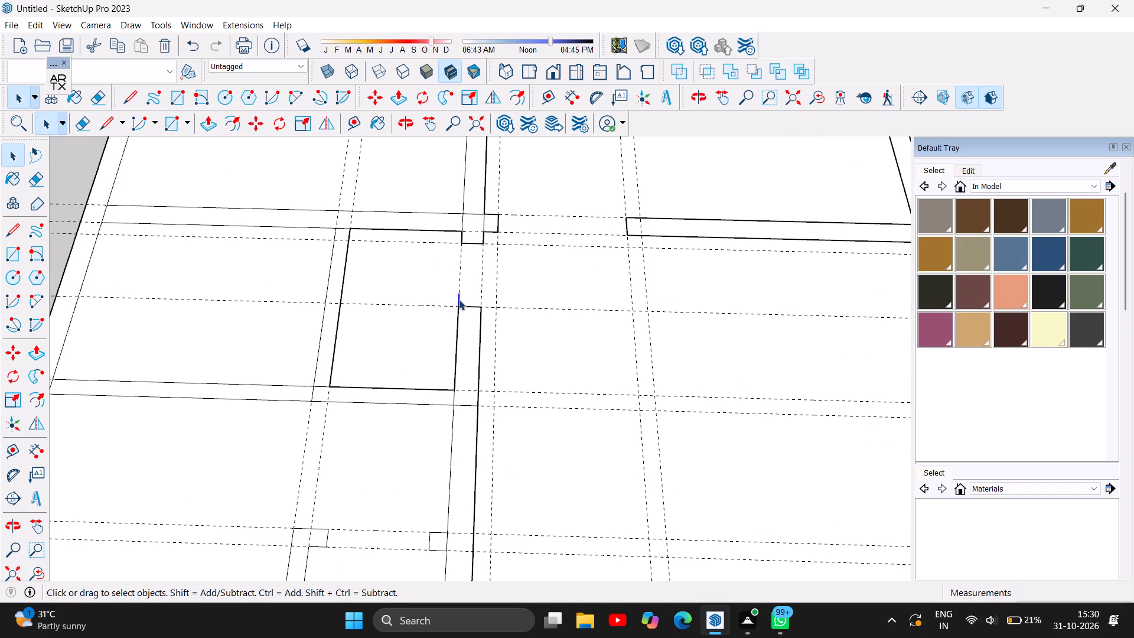
pyautogui.press('Delete')
# Mark a point 2'6" outward from the short 6" wall on the middle cross partition's near edge and draw a 6" line across the partition there.
pyautogui.scroll(-4, 572, 317)
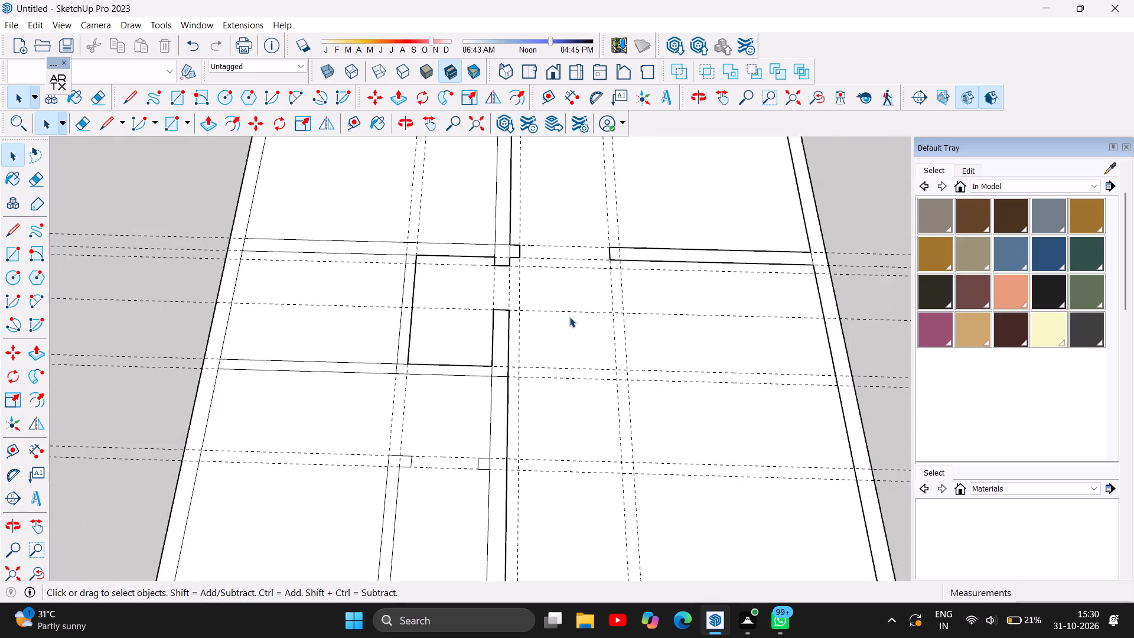
pyautogui.scroll(-2, 569, 317)
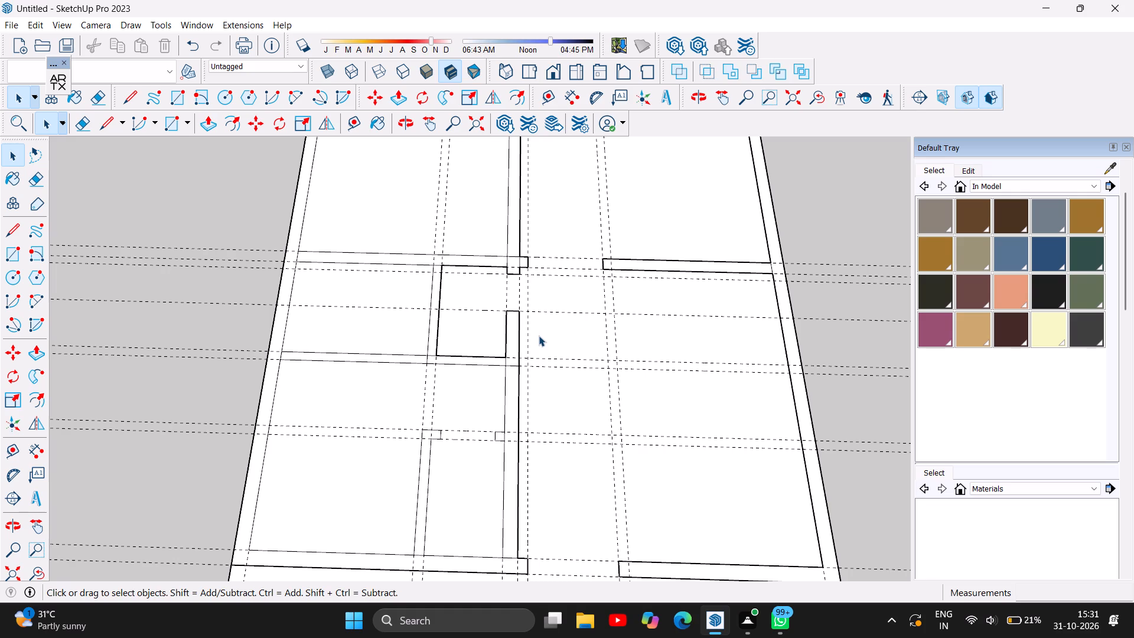
pyautogui.scroll(3, 429, 375)
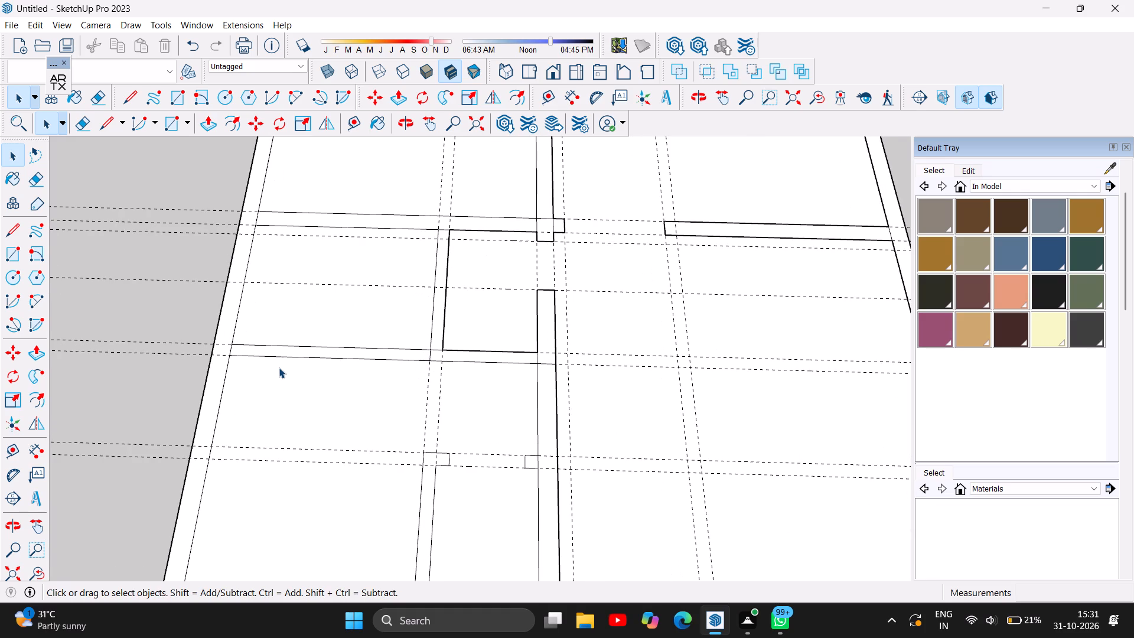
pyautogui.press('t')
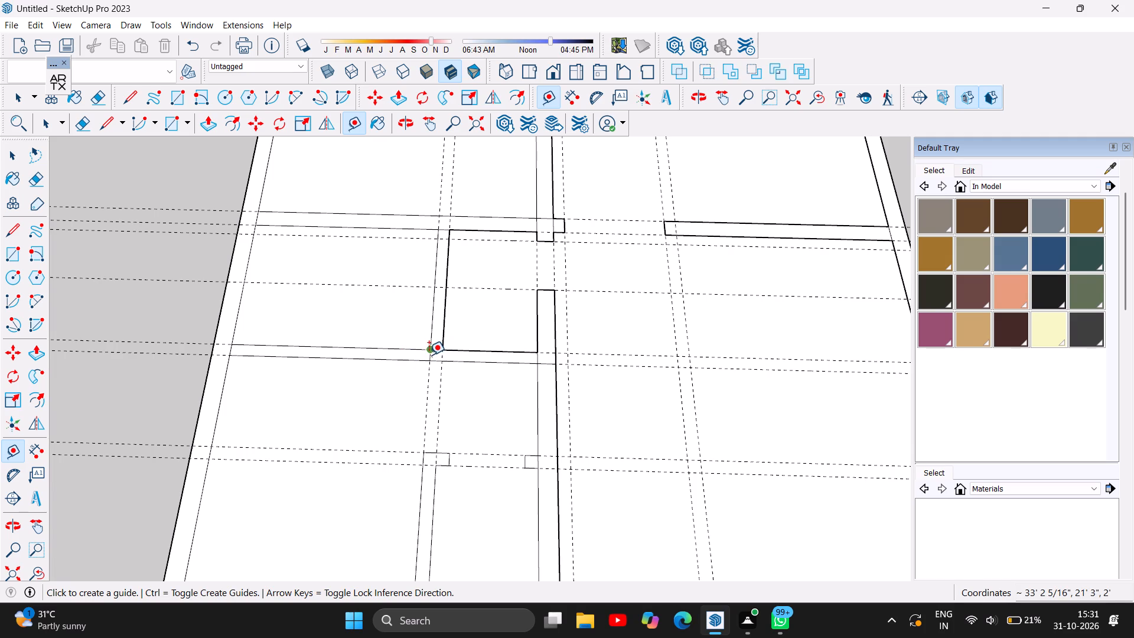
pyautogui.click(429, 356)
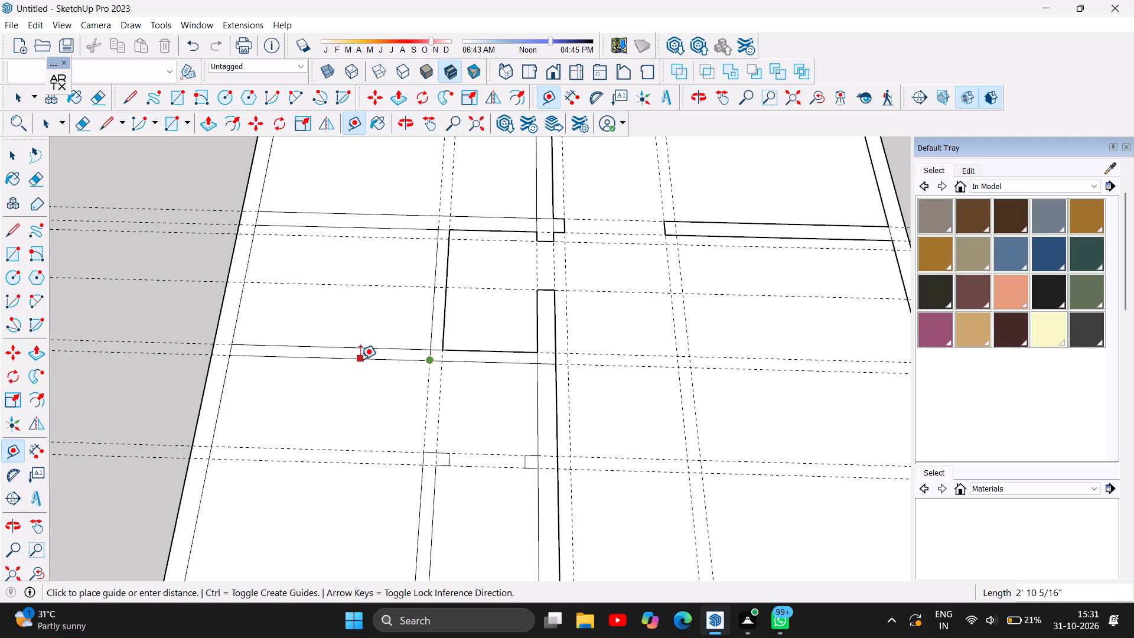
pyautogui.write("2'6")
pyautogui.press('Return')
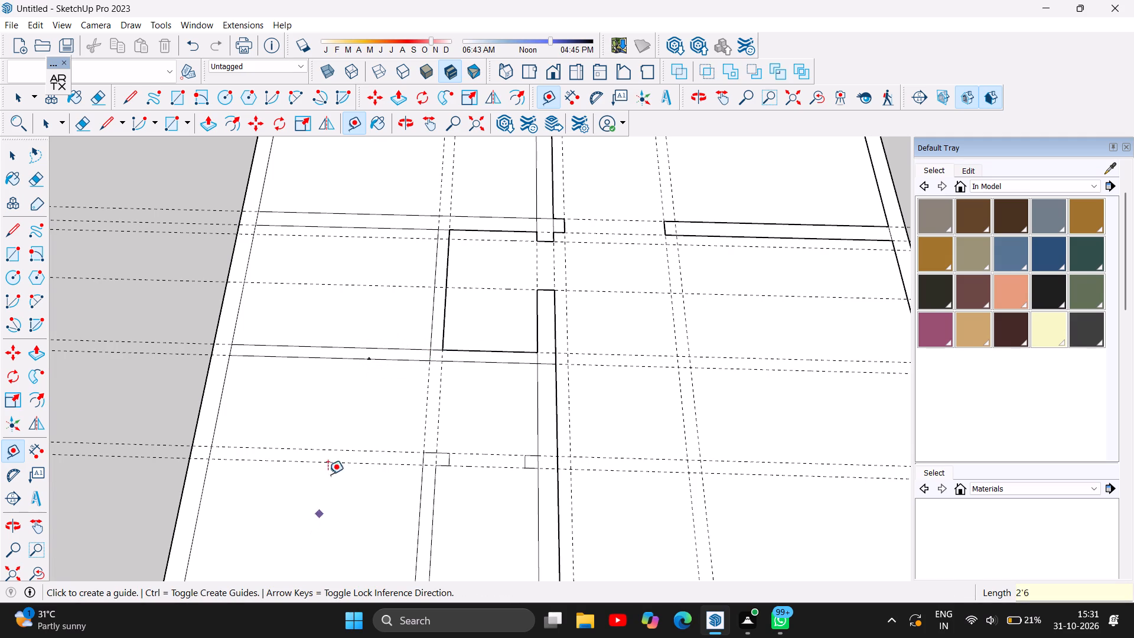
pyautogui.click(11, 236)
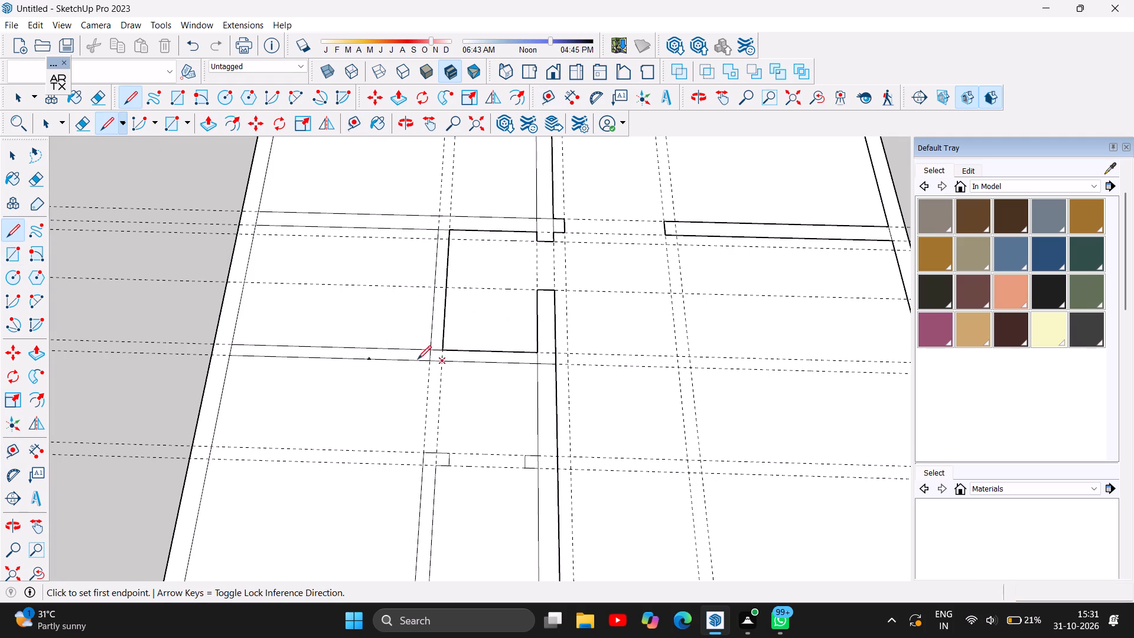
pyautogui.click(369, 357)
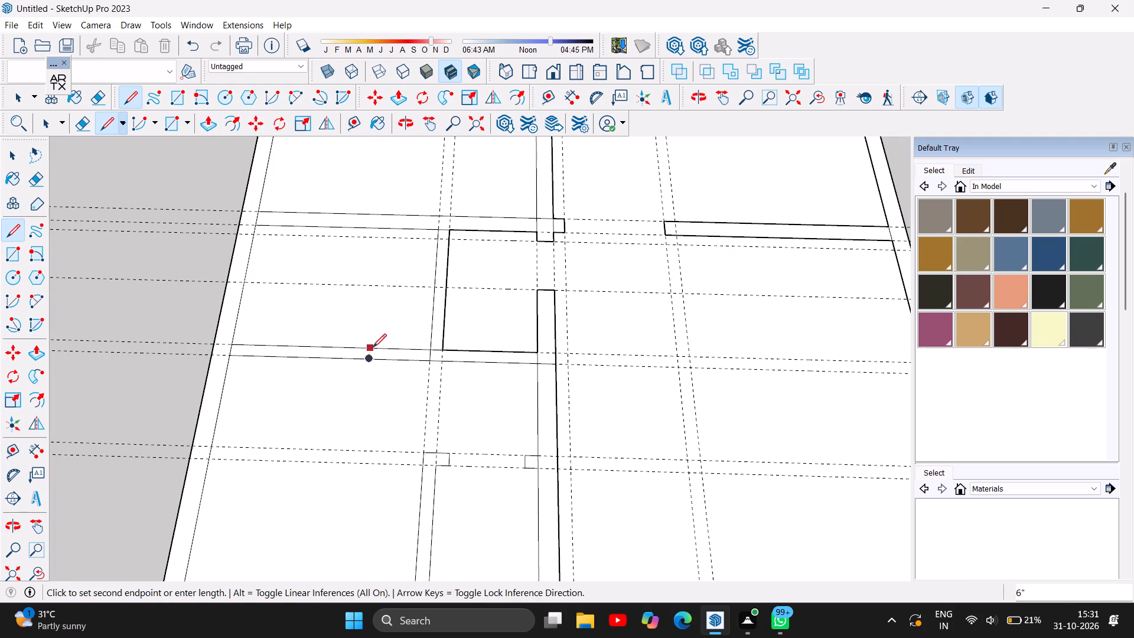
pyautogui.click(372, 347)
# Delete the middle cross partition's two edge segments between the new 6" closing line and the short lengthwise wall to open the doorway.
pyautogui.click(21, 154)
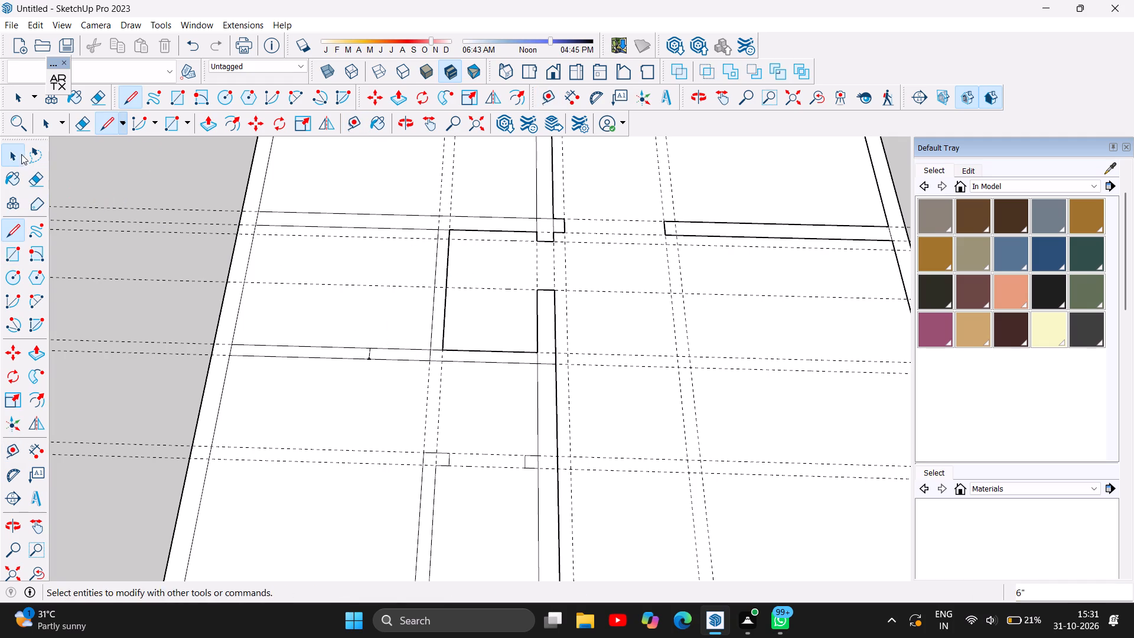
pyautogui.click(402, 348)
pyautogui.press('Delete')
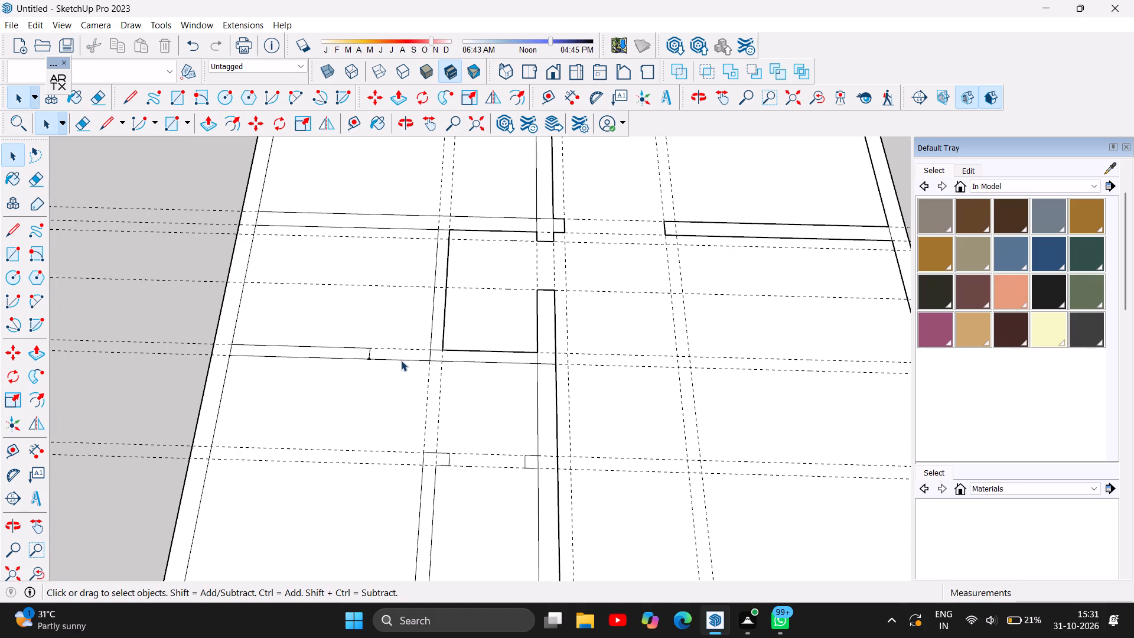
pyautogui.click(403, 359)
pyautogui.press('Delete')
# Examine the overall wall layout on the slab to locate the remaining walls.
pyautogui.scroll(-2, 402, 358)
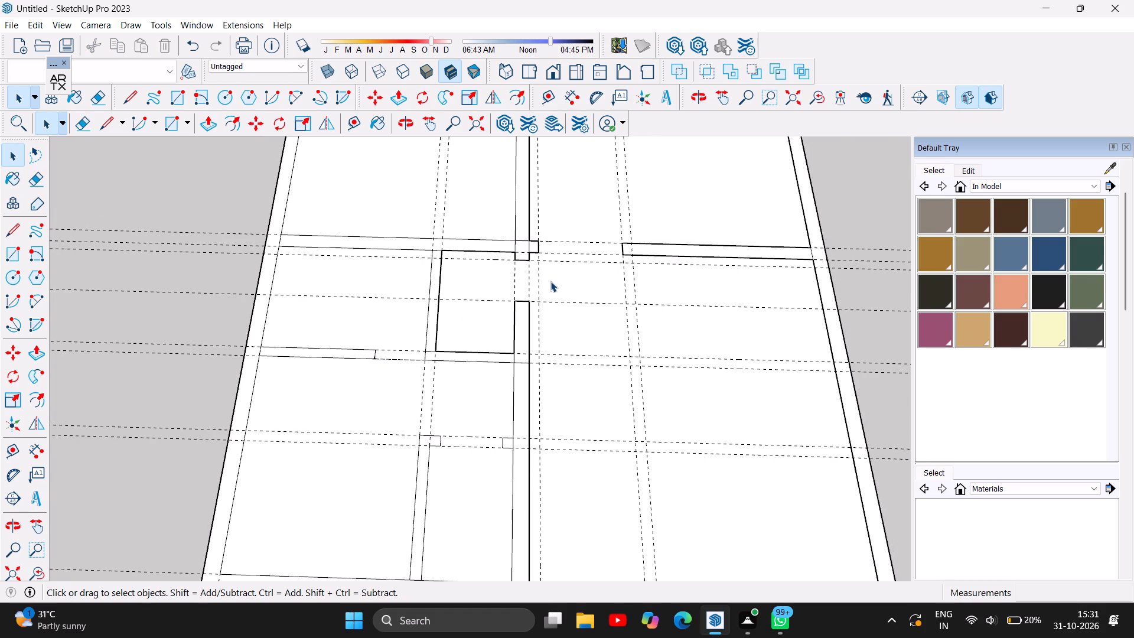
pyautogui.scroll(-7, 550, 281)
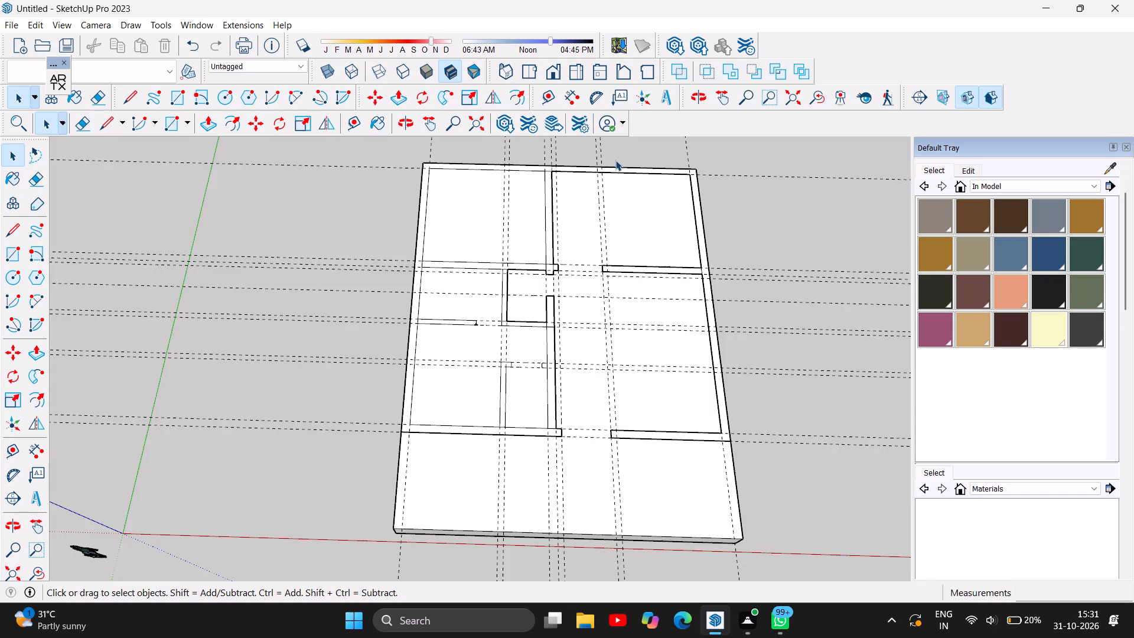
pyautogui.scroll(3, 615, 160)
pyautogui.scroll(-4, 547, 207)
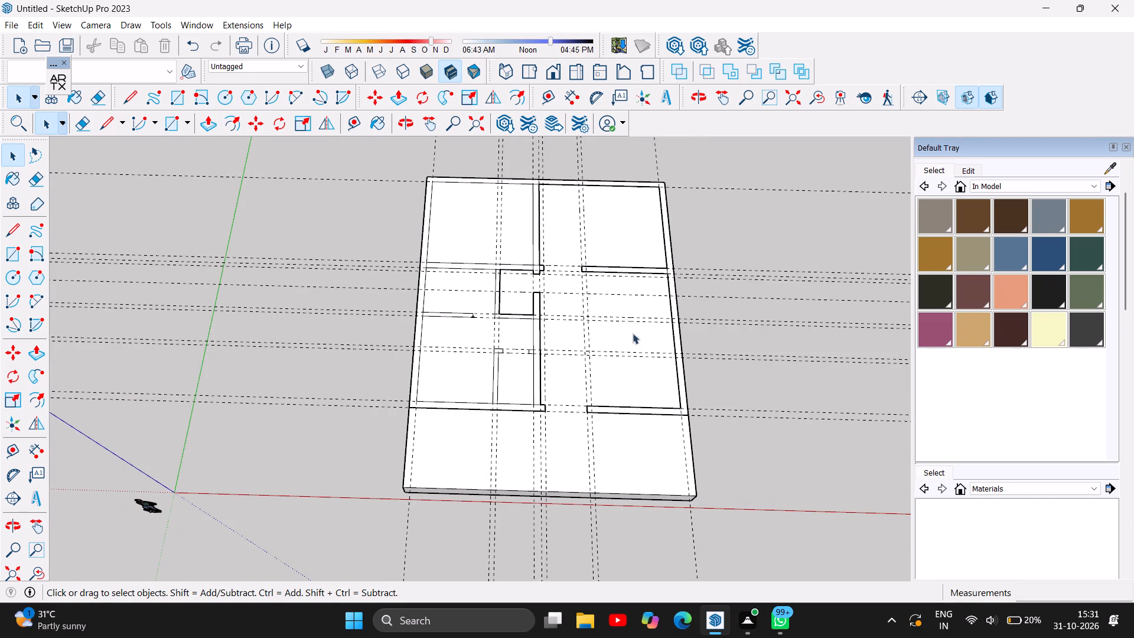
# Place a guide 5'9" inward from the far exterior wall's inner edge and a parallel guide 6" beyond it.
pyautogui.scroll(6, 631, 166)
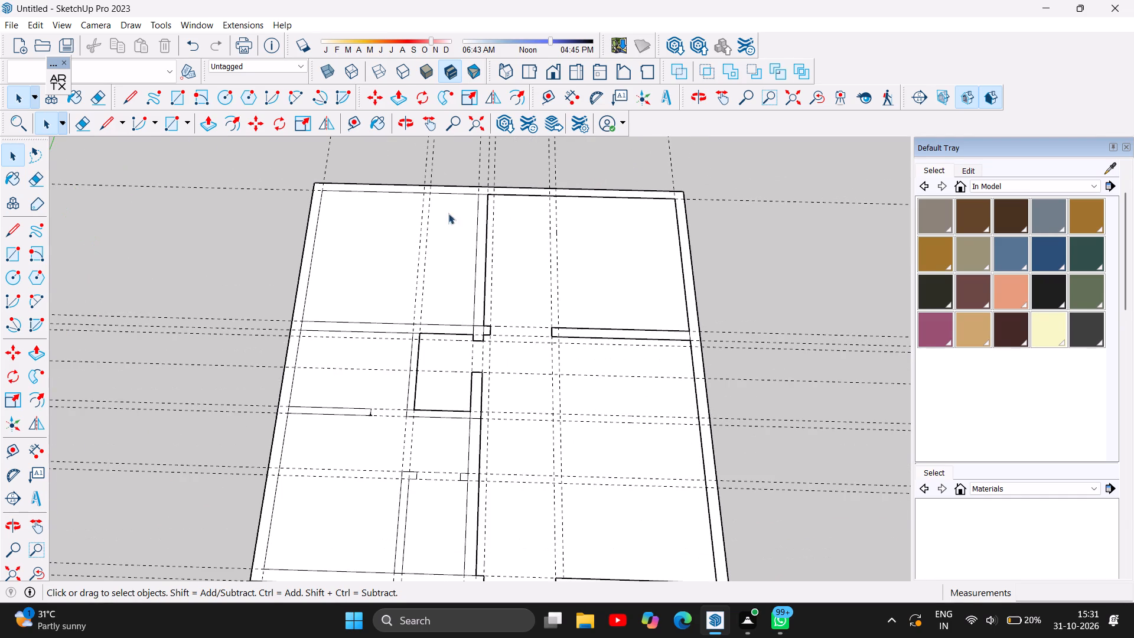
pyautogui.scroll(3, 517, 169)
pyautogui.scroll(4, 545, 210)
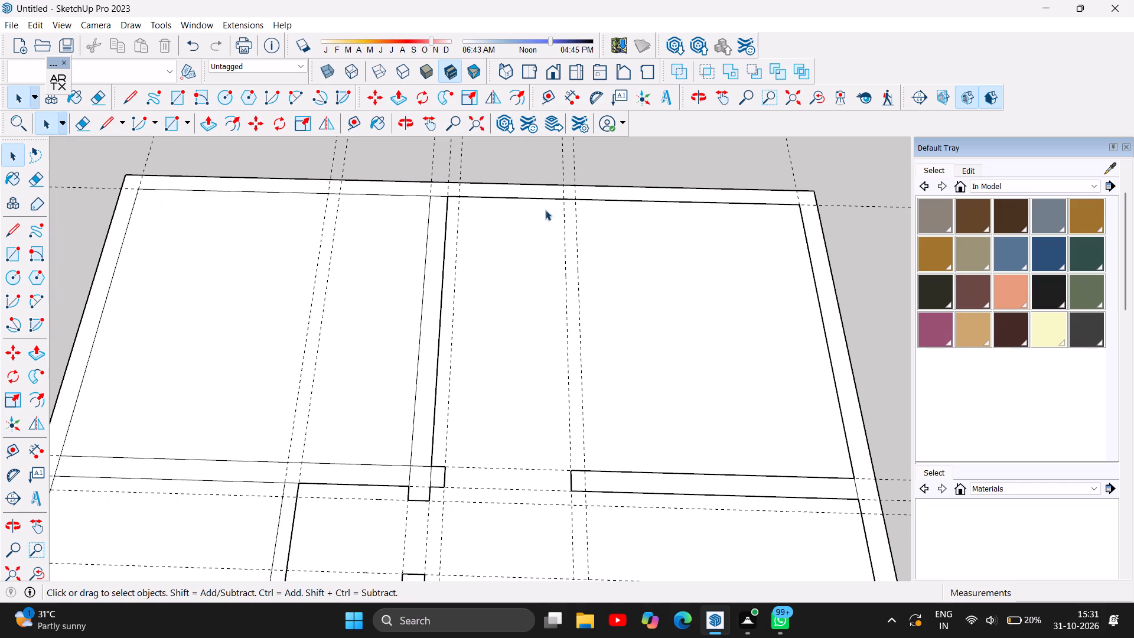
pyautogui.scroll(1, 490, 220)
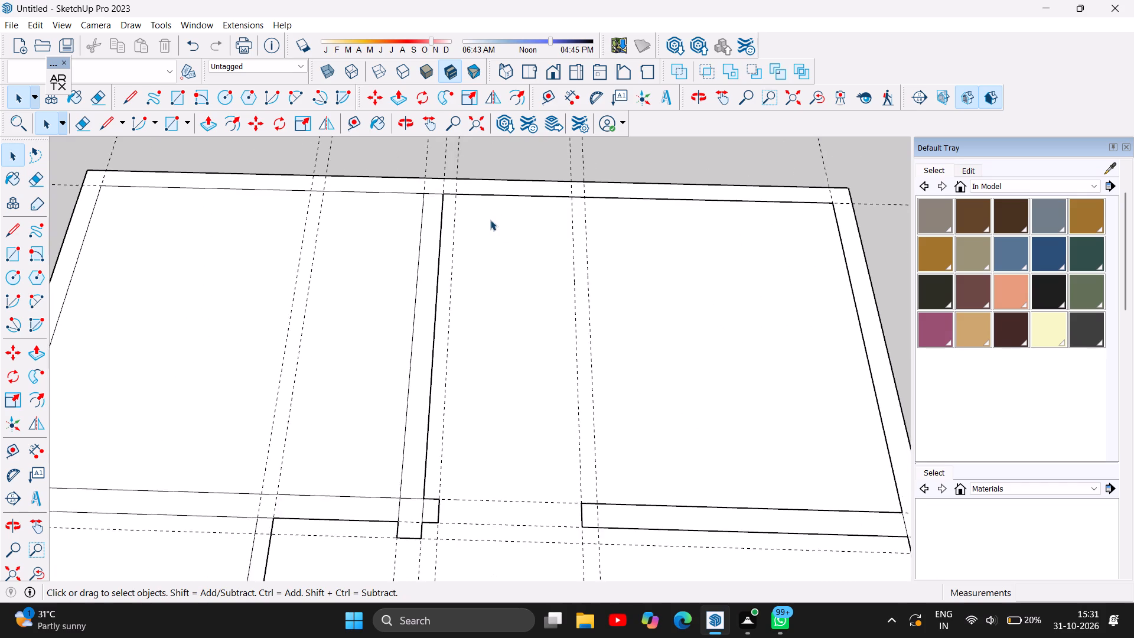
pyautogui.scroll(2, 490, 220)
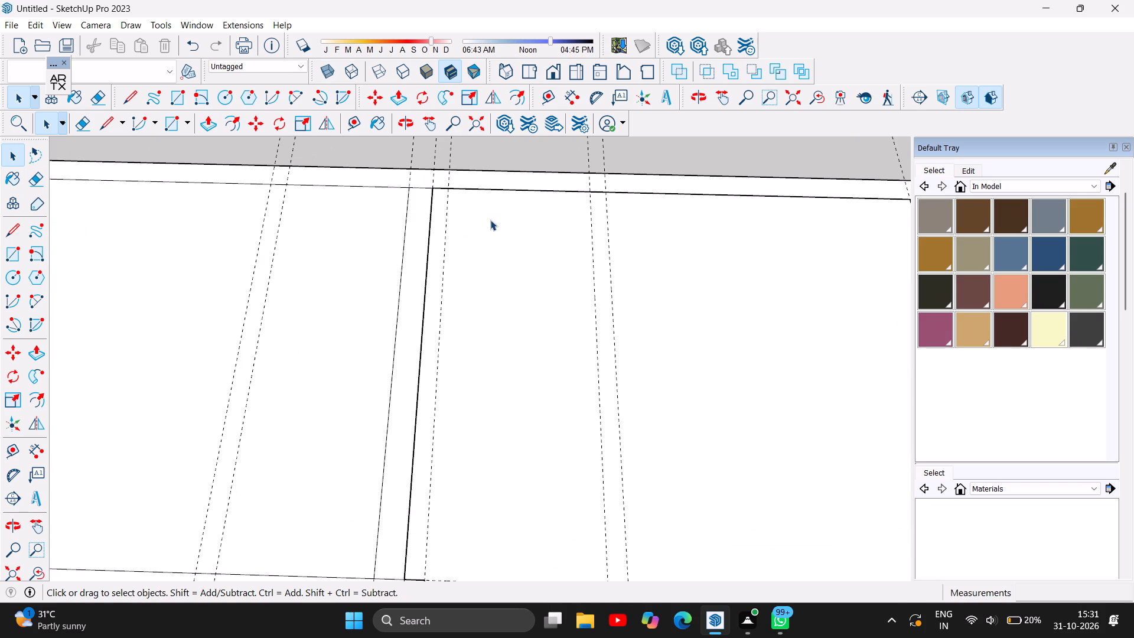
pyautogui.press('t')
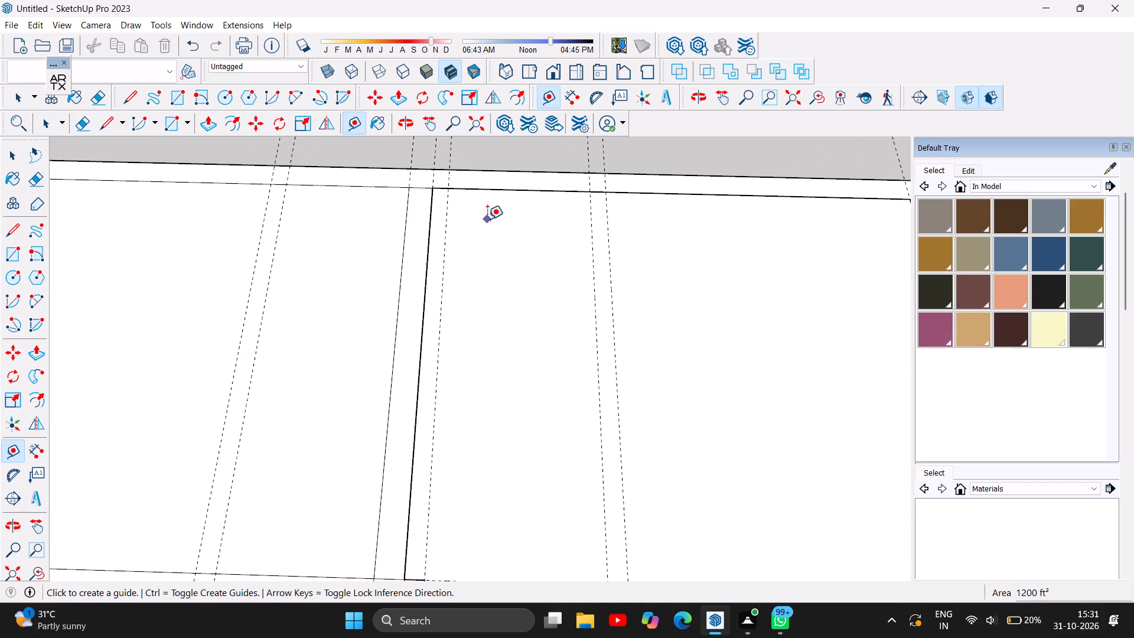
pyautogui.click(427, 237)
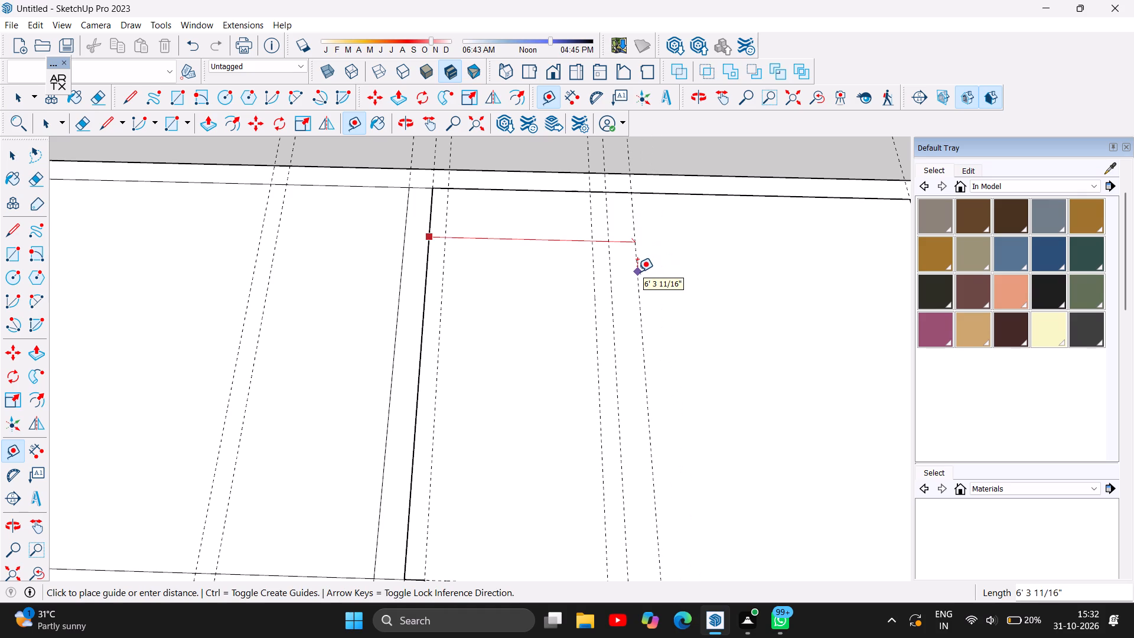
pyautogui.press('Escape')
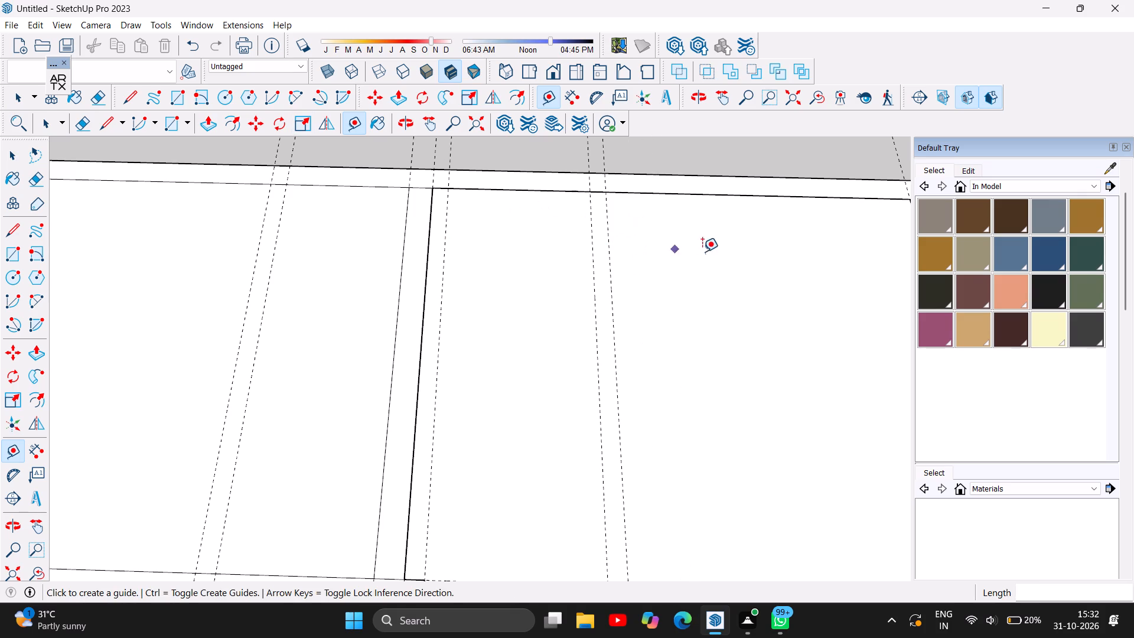
pyautogui.click(510, 189)
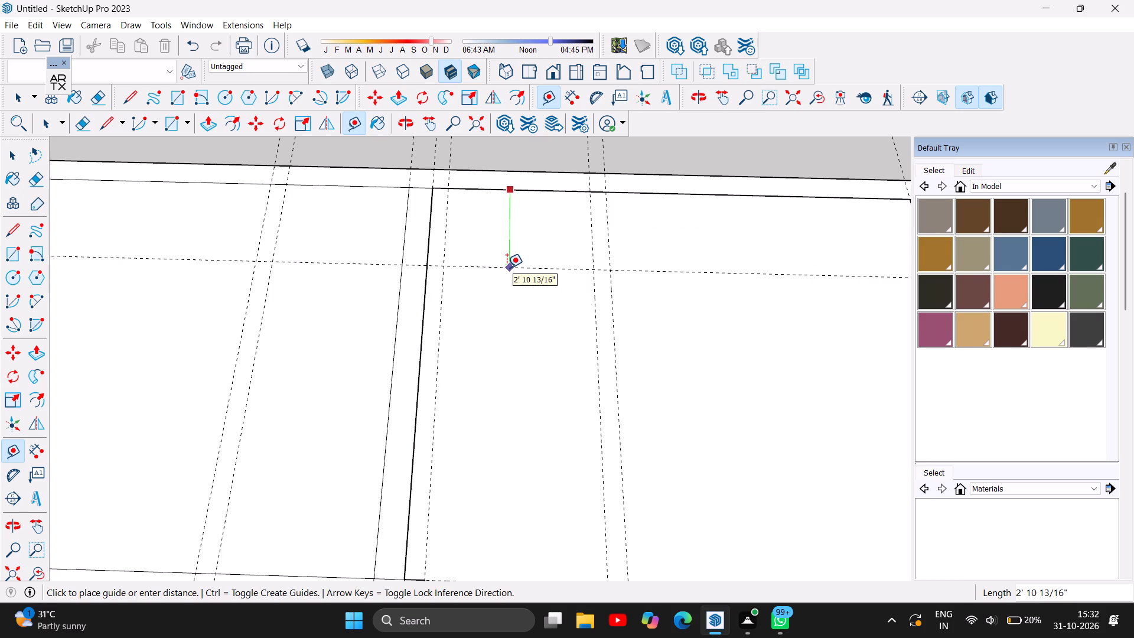
pyautogui.write("5'9")
pyautogui.press('Return')
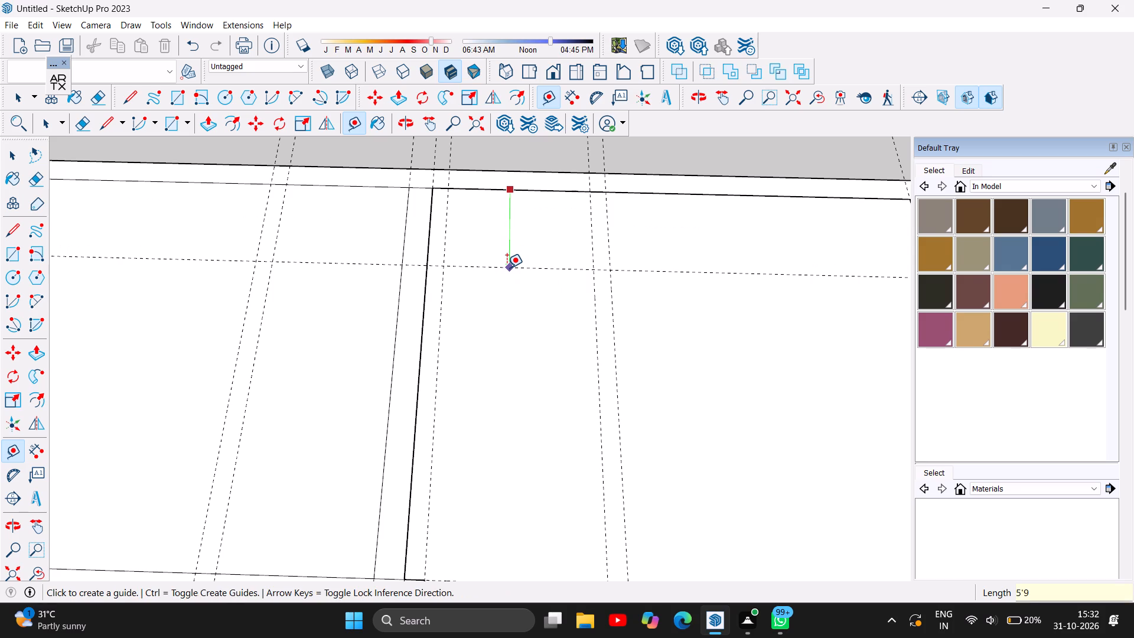
pyautogui.click(522, 352)
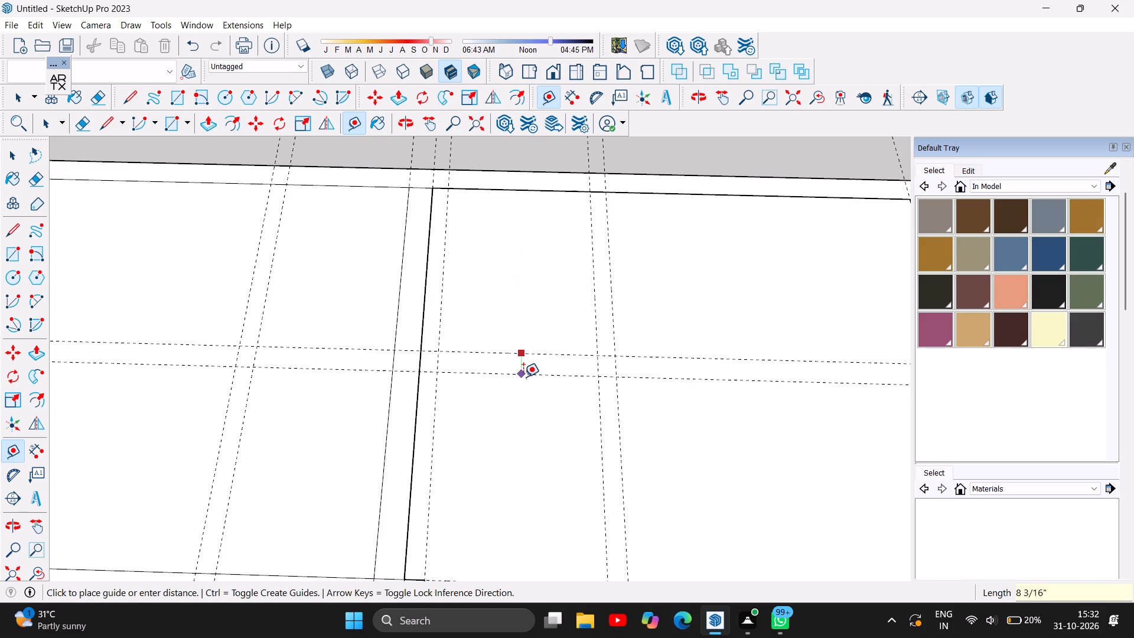
pyautogui.press('6')
pyautogui.press('Return')
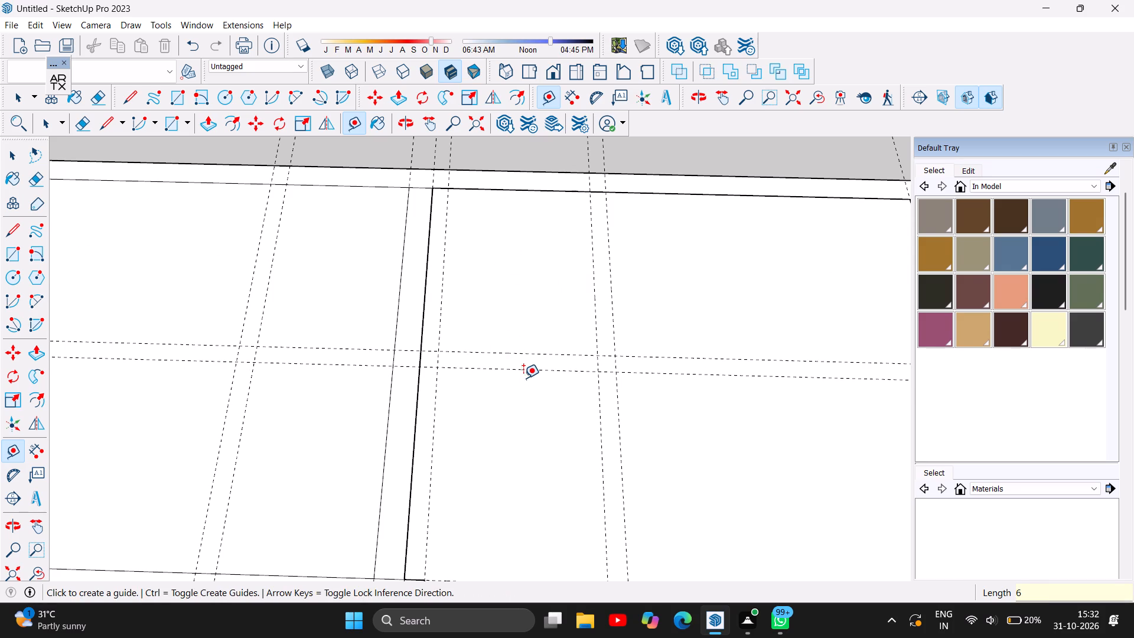
pyautogui.scroll(-3, 625, 321)
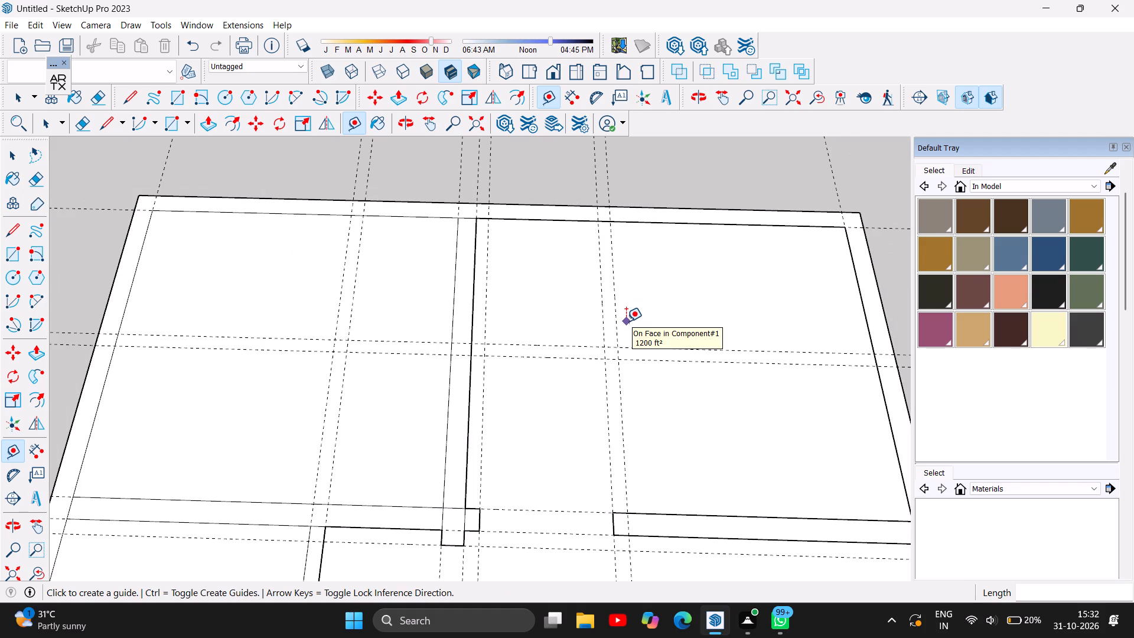
# Draw both edges of an L-shaped 6" wall along the guides, from the 9" lengthwise wall to the far exterior wall's inner edge.
pyautogui.scroll(-2, 558, 372)
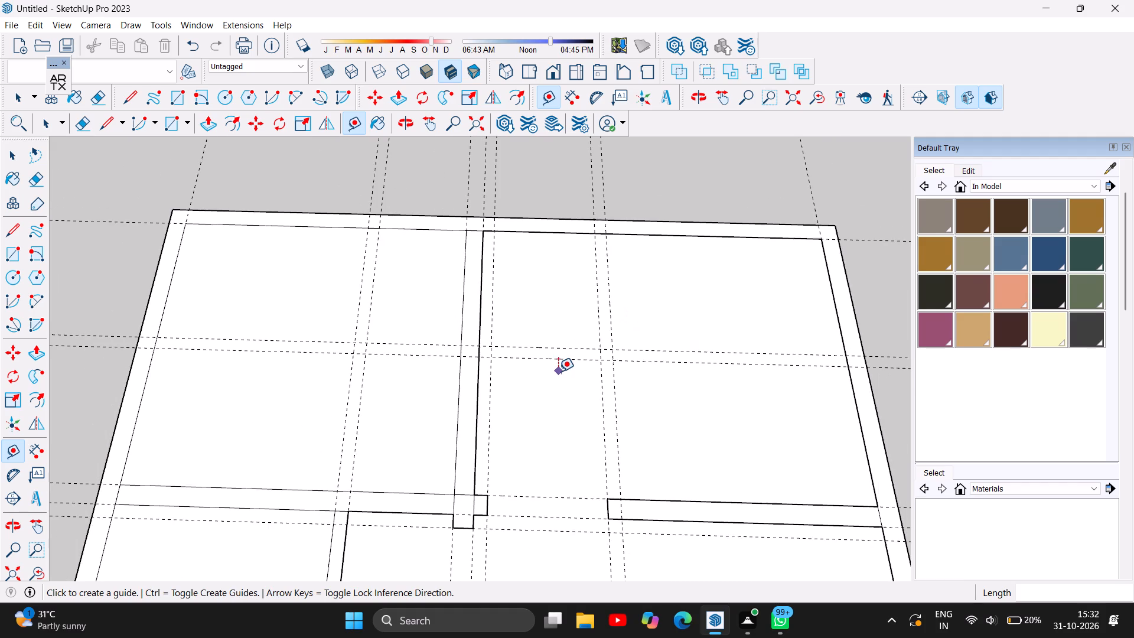
pyautogui.scroll(-5, 558, 372)
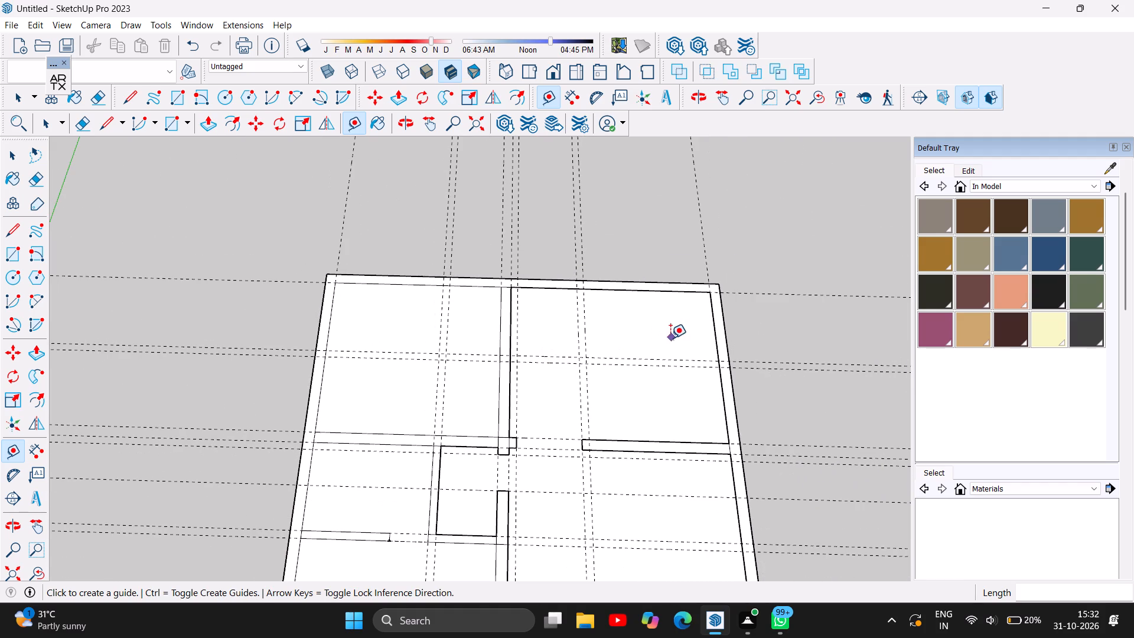
pyautogui.scroll(4, 669, 338)
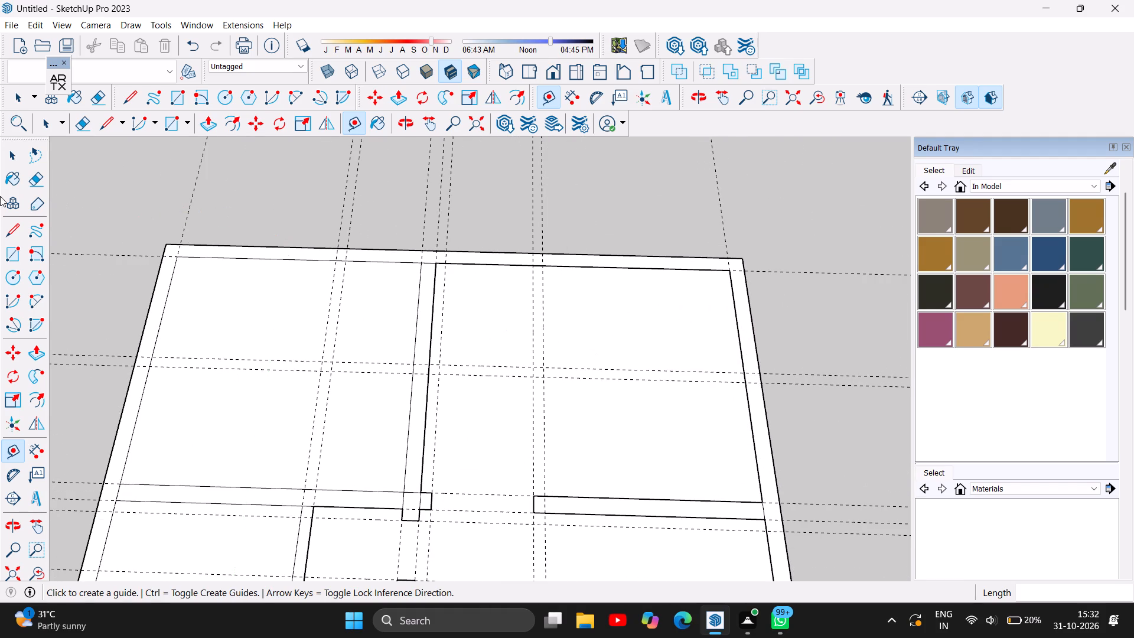
pyautogui.click(12, 233)
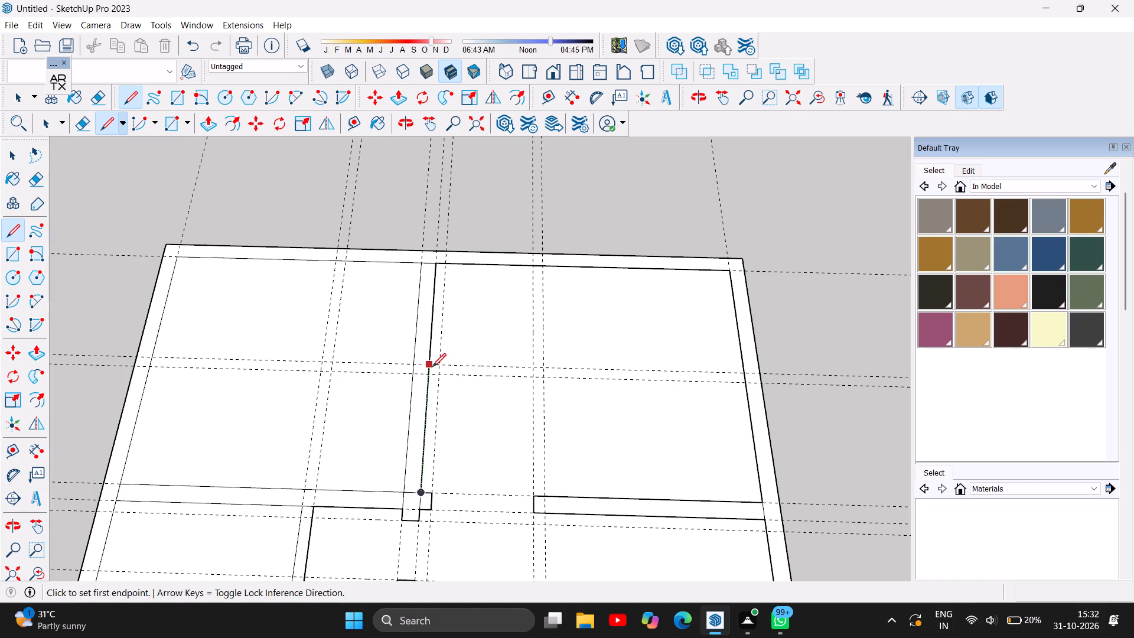
pyautogui.click(431, 365)
pyautogui.click(534, 366)
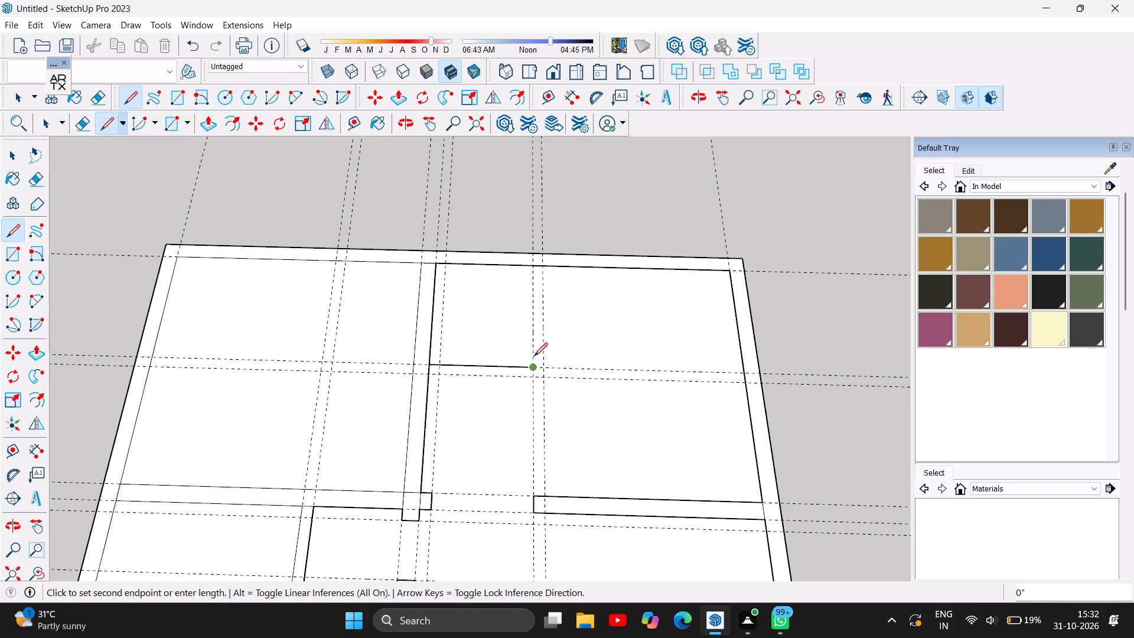
pyautogui.click(532, 265)
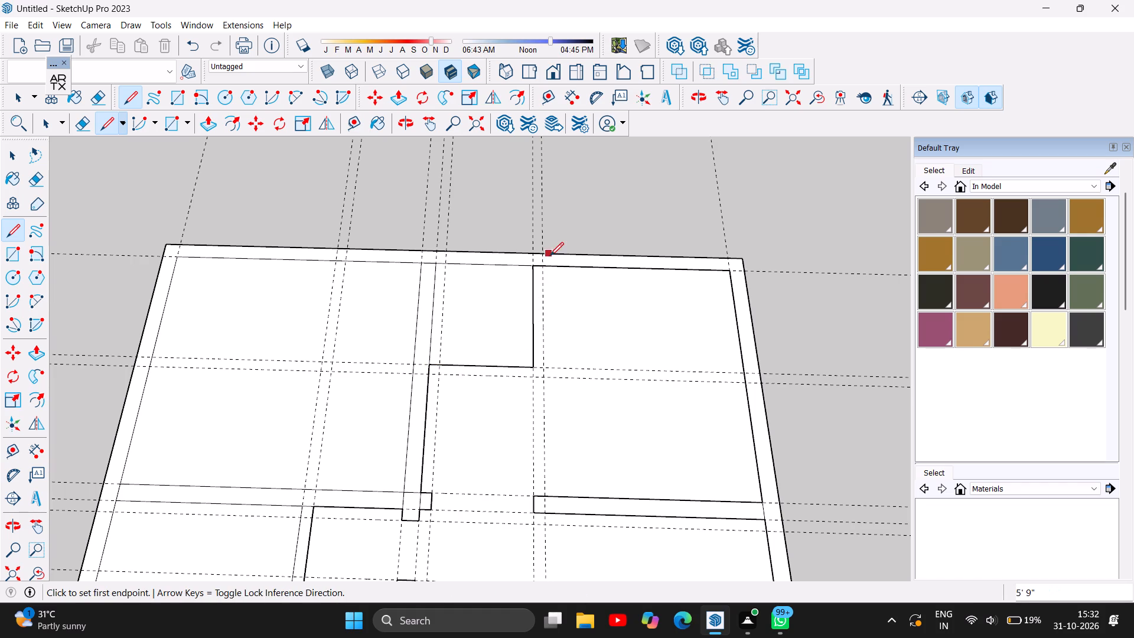
pyautogui.click(545, 268)
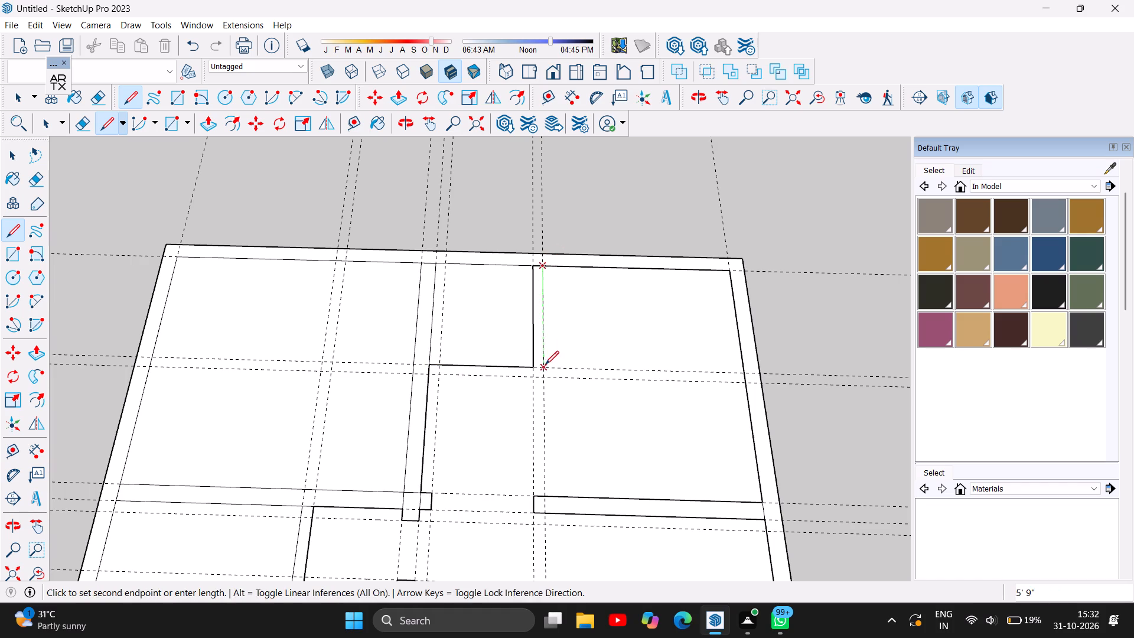
pyautogui.click(544, 380)
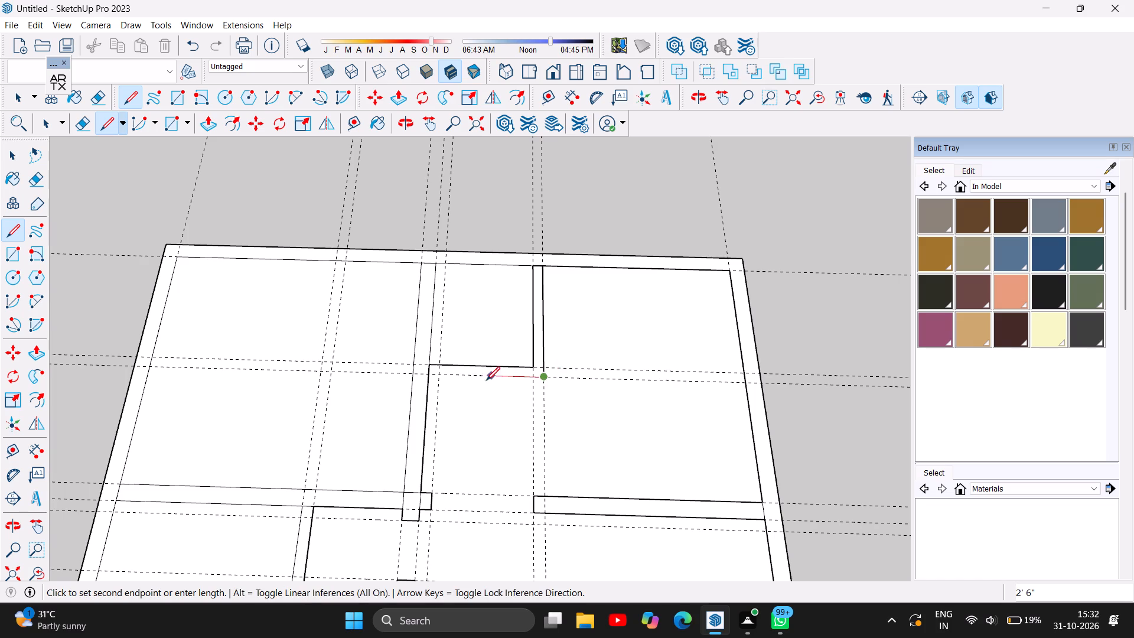
pyautogui.click(431, 375)
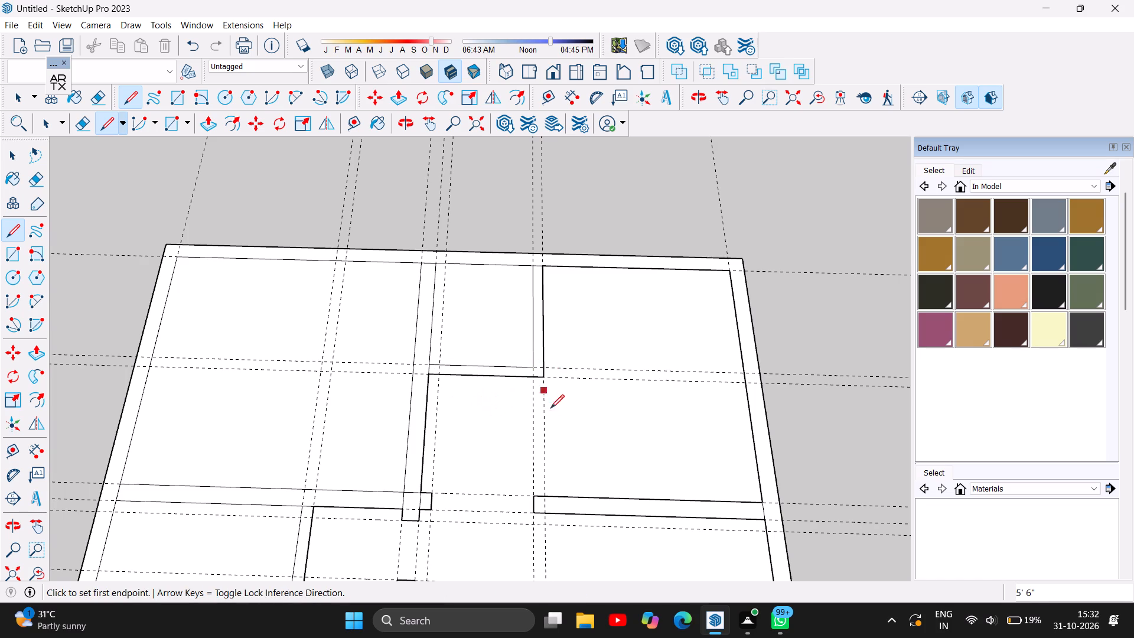
# Check the distance from the new wall's corner at the far exterior wall to the closed end of the cross partition.
pyautogui.scroll(-4, 553, 453)
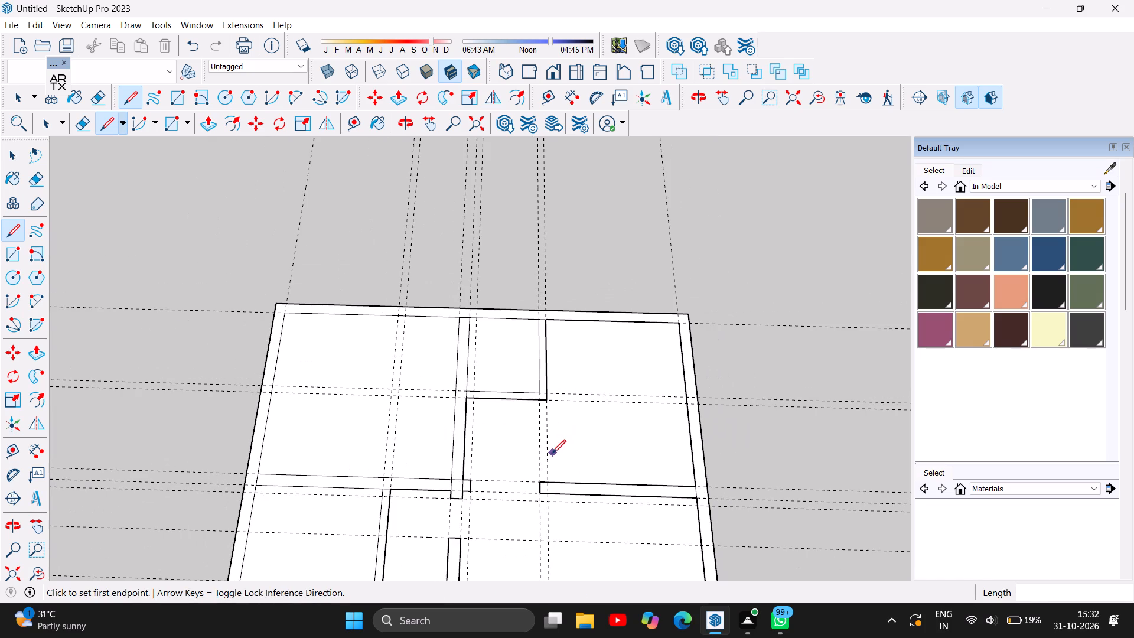
pyautogui.scroll(3, 465, 396)
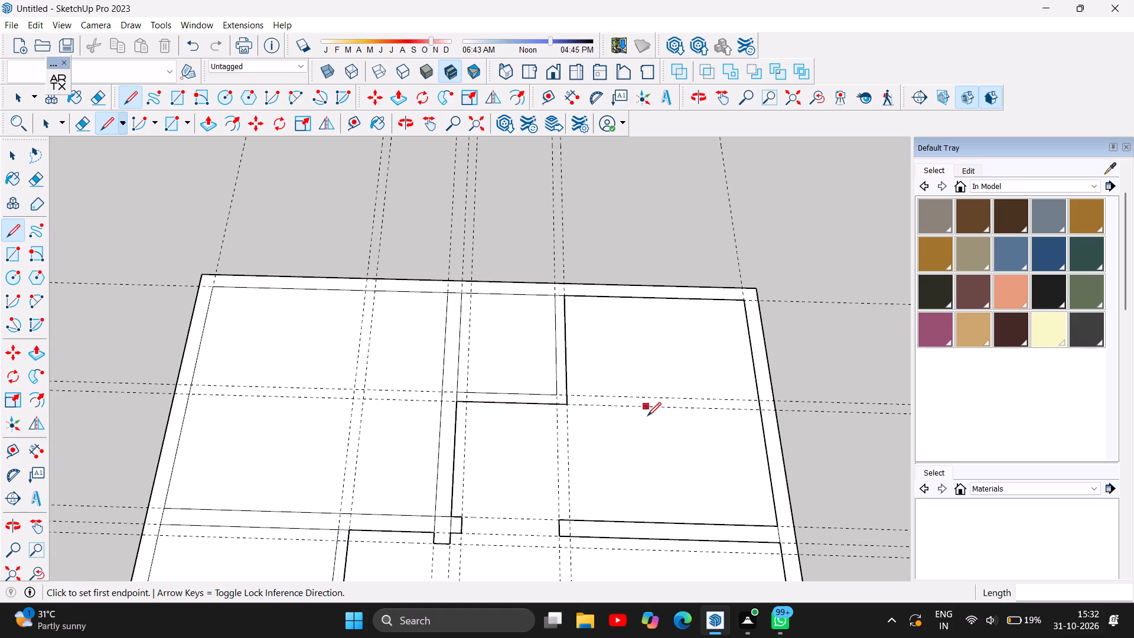
pyautogui.scroll(-1, 647, 416)
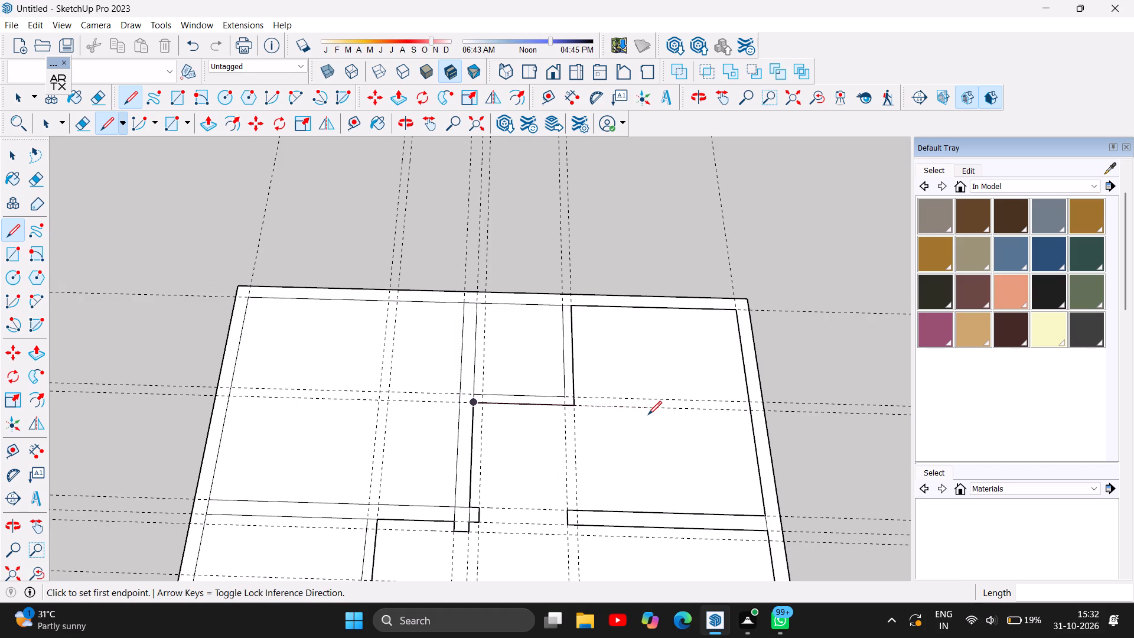
pyautogui.scroll(1, 647, 318)
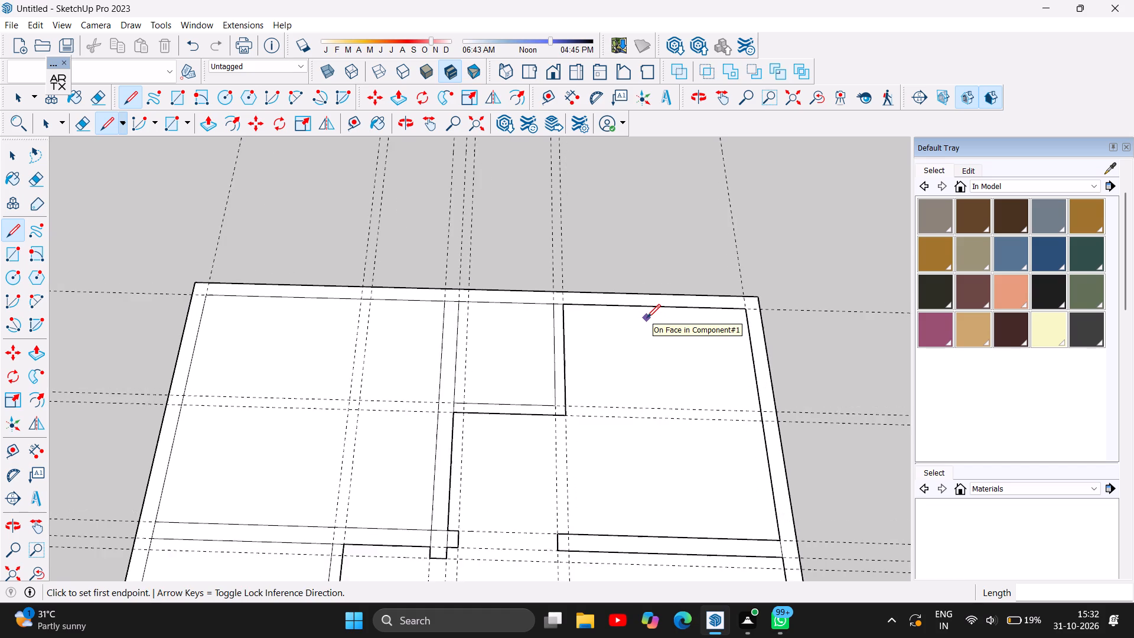
pyautogui.scroll(1, 647, 318)
pyautogui.scroll(-2, 605, 340)
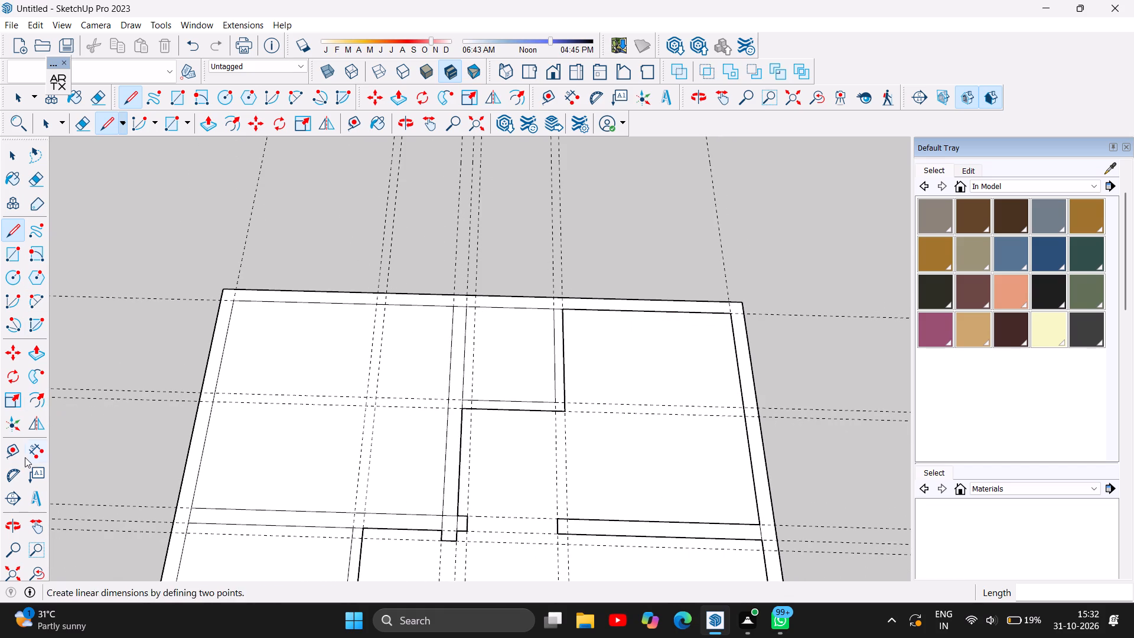
pyautogui.click(25, 456)
pyautogui.click(563, 306)
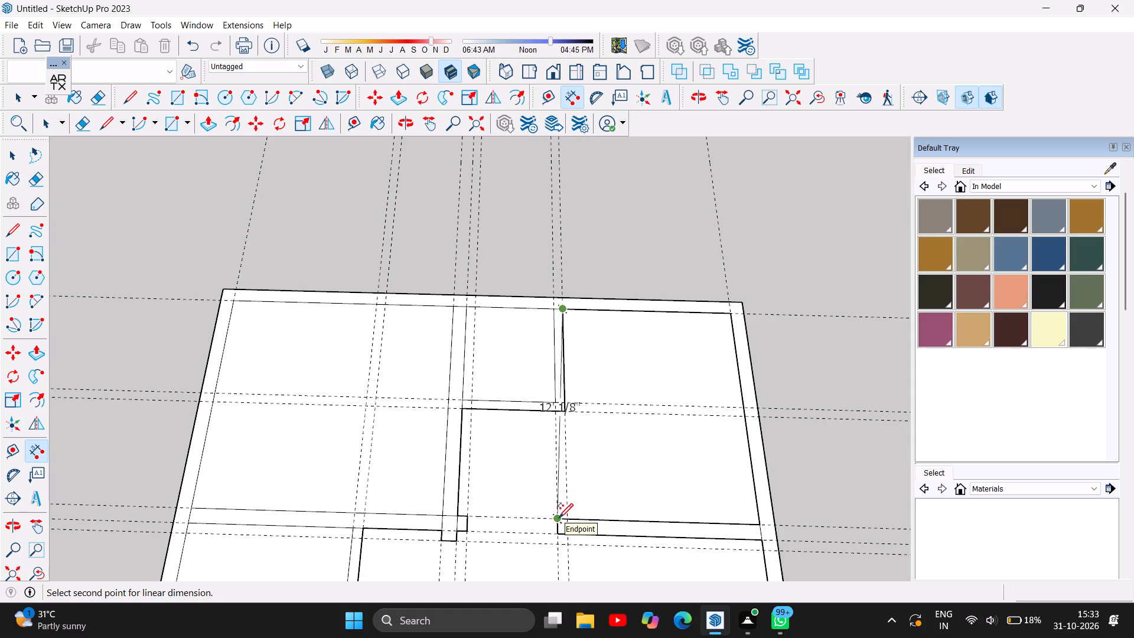
pyautogui.press('Escape')
# Place a guide 6" from the cross partition's far edge and a parallel guide 3'6" beyond it.
pyautogui.scroll(-2, 403, 432)
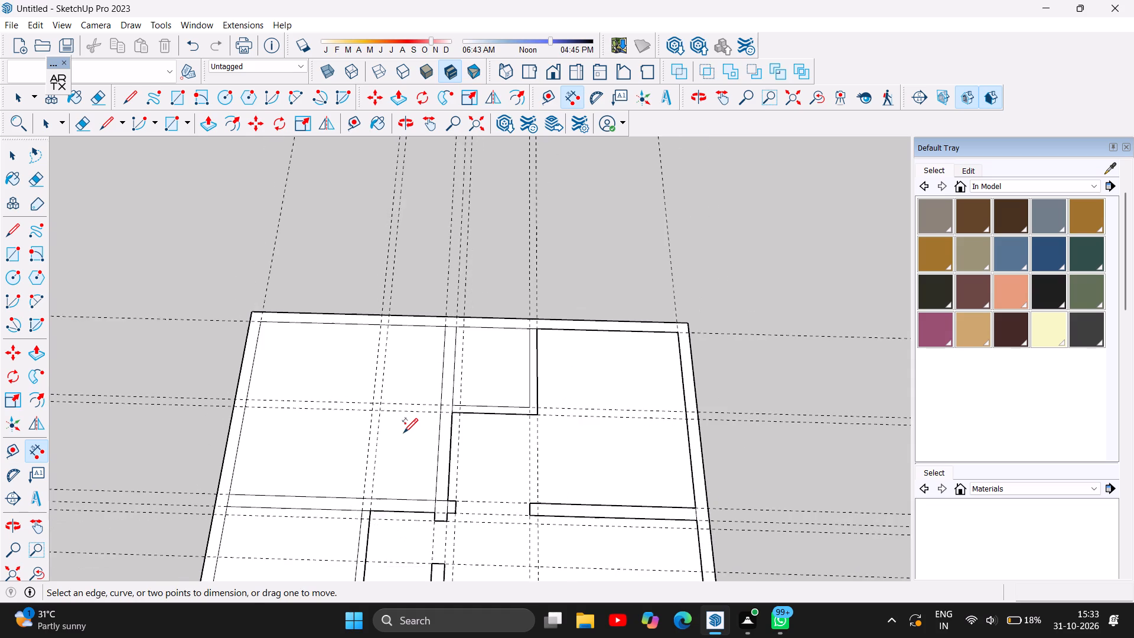
pyautogui.scroll(-1, 403, 432)
pyautogui.scroll(-4, 519, 381)
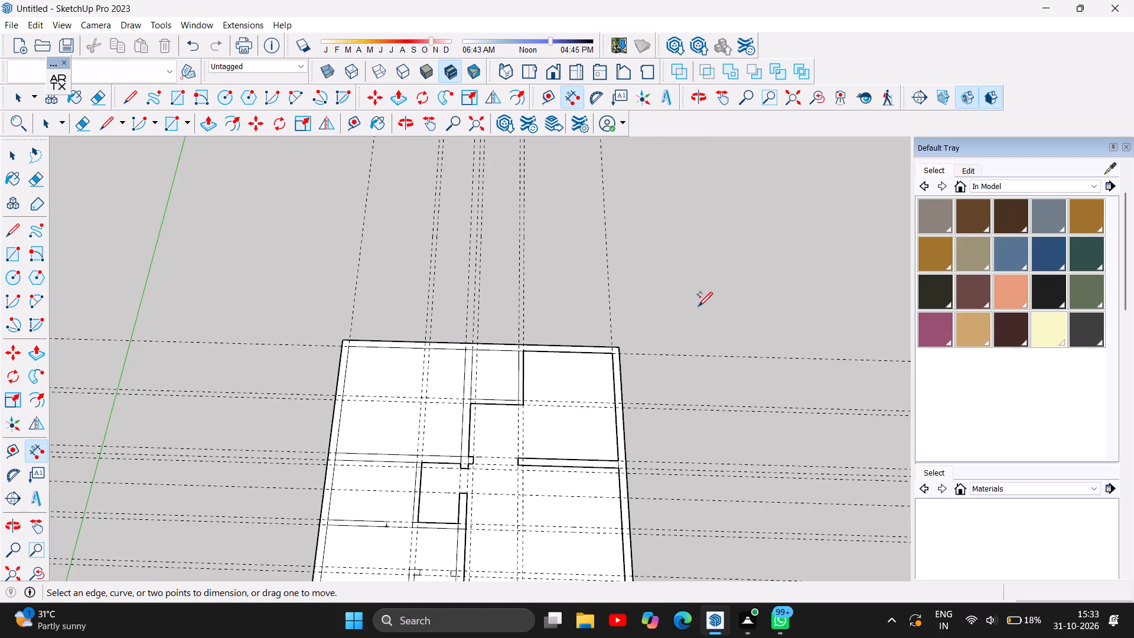
pyautogui.scroll(-2, 485, 245)
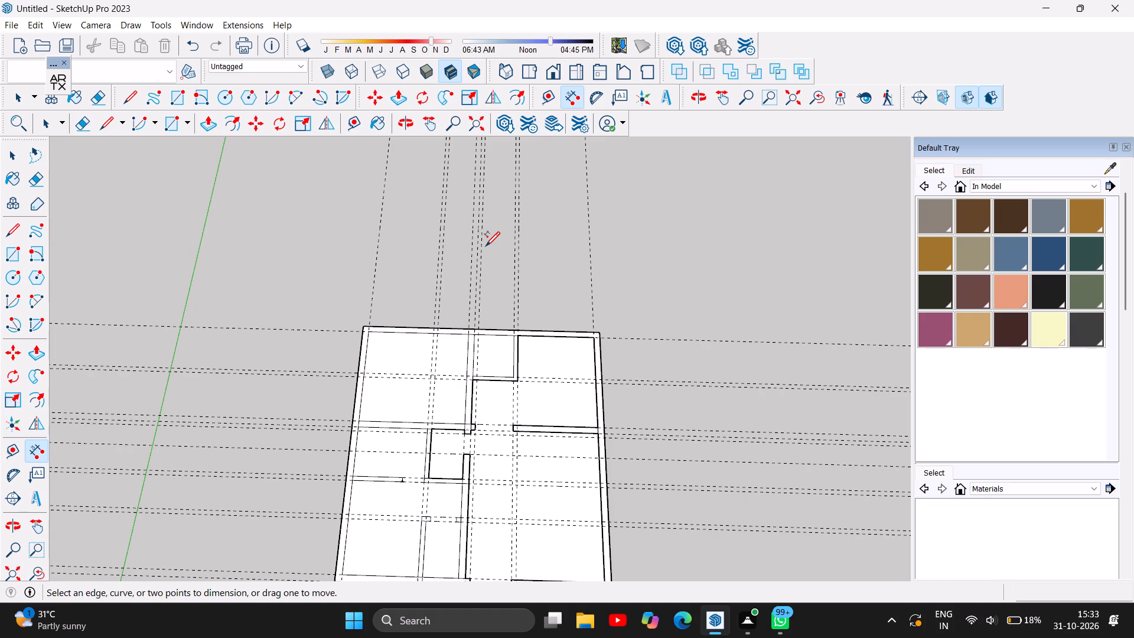
pyautogui.scroll(7, 481, 410)
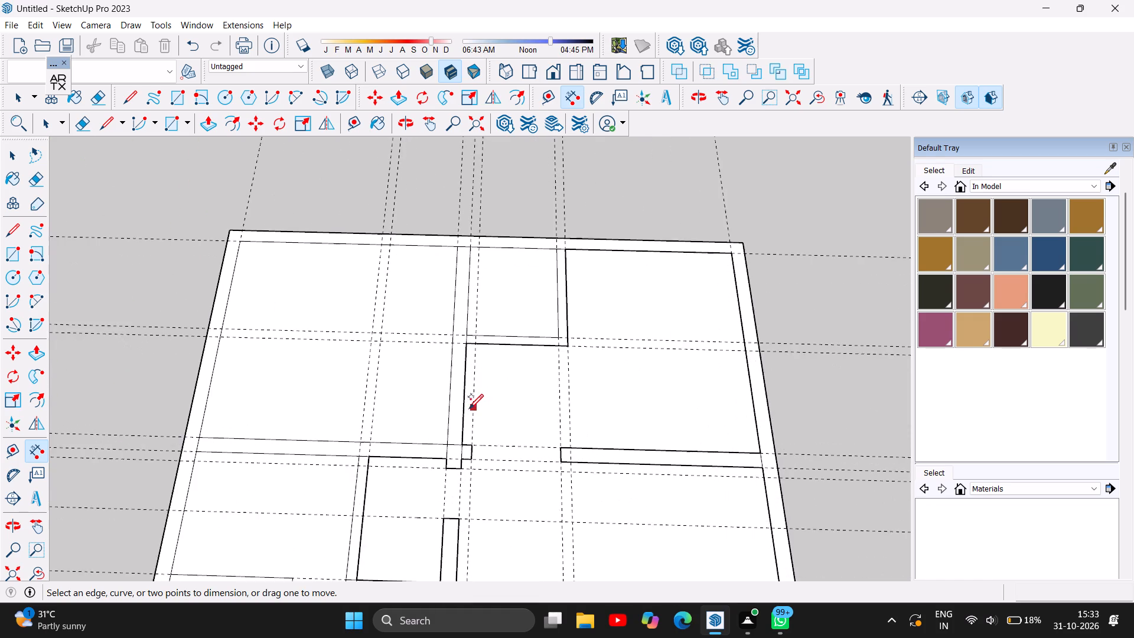
pyautogui.scroll(2, 469, 408)
pyautogui.press('t')
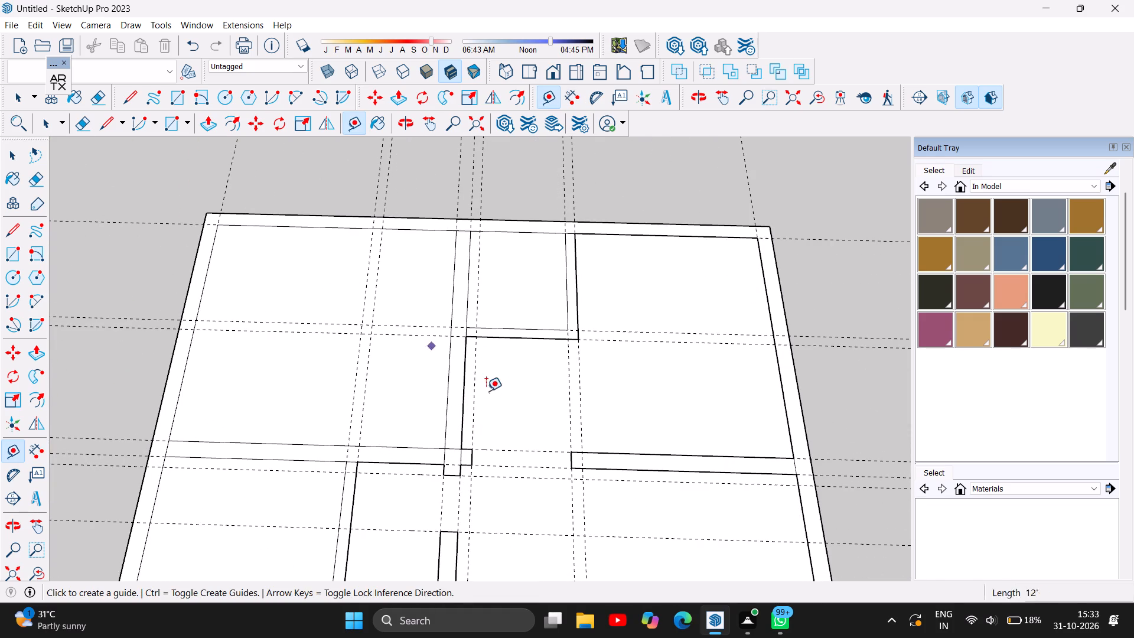
pyautogui.click(451, 448)
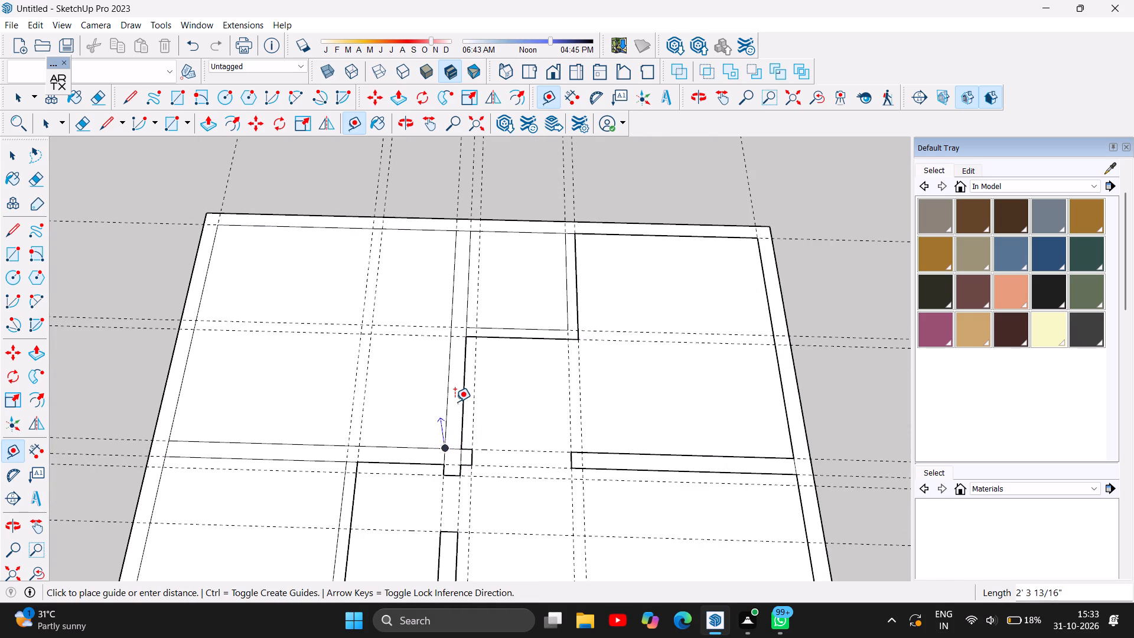
pyautogui.press('Escape')
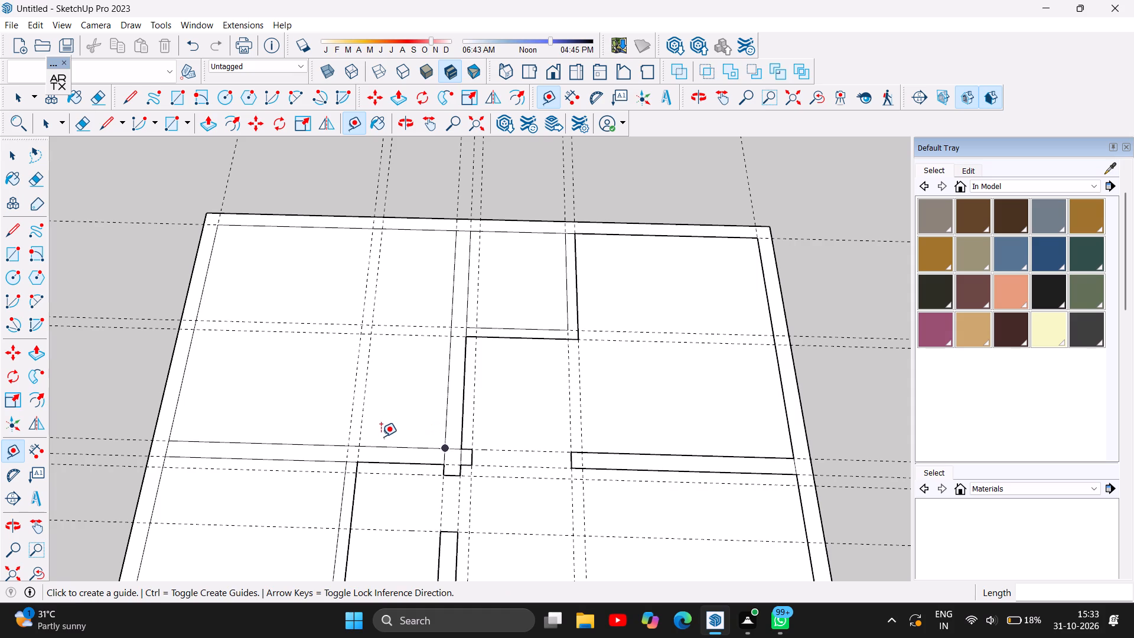
pyautogui.click(390, 445)
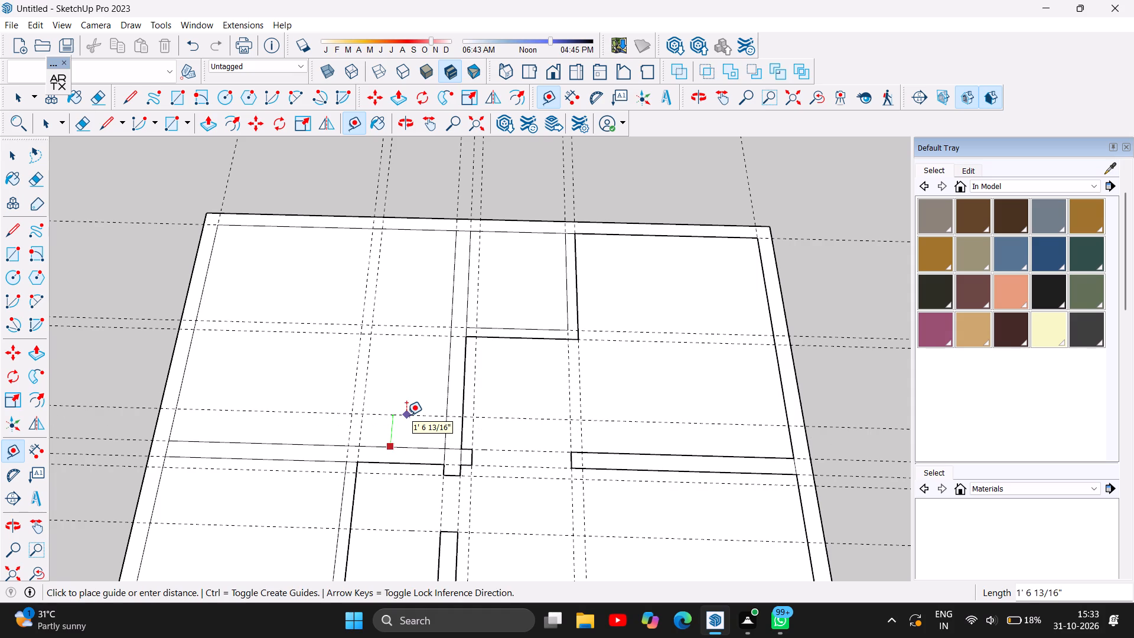
pyautogui.press('6')
pyautogui.press('Return')
pyautogui.scroll(-1, 406, 415)
pyautogui.click(400, 435)
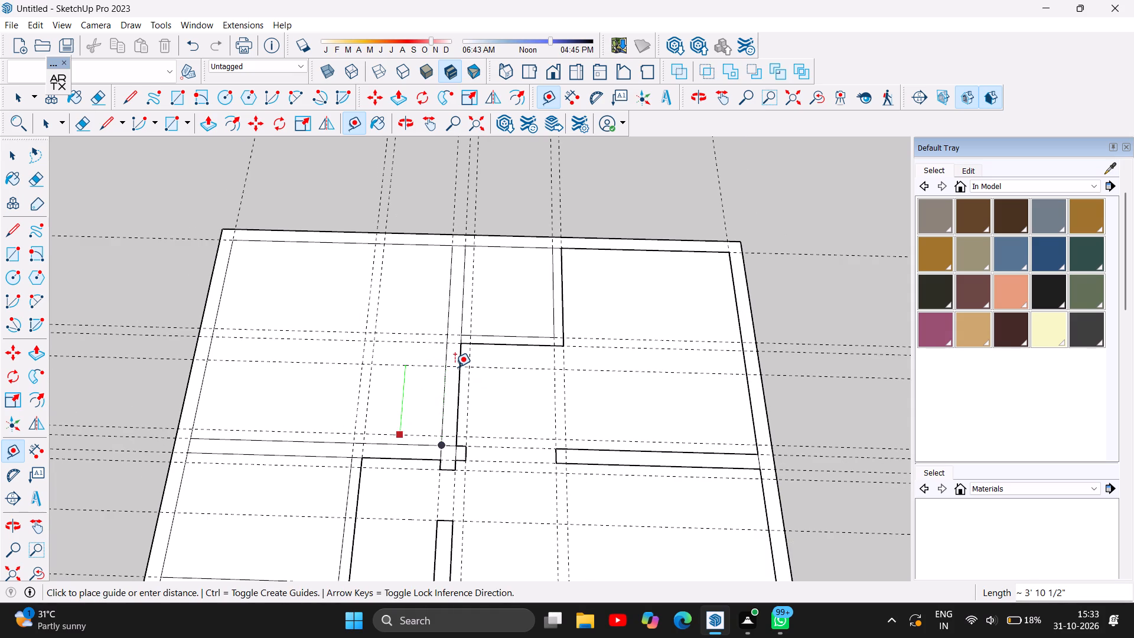
pyautogui.write("3'6")
pyautogui.press('Return')
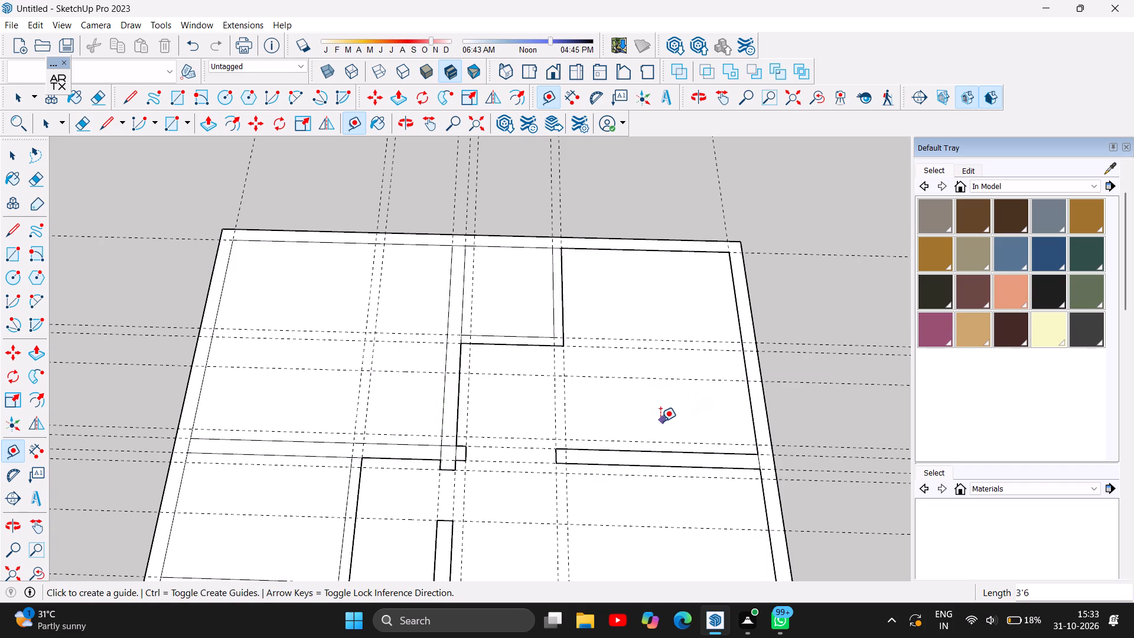
# Draw two 9" lines across the lengthwise wall at the 6" and 3'6" guides to mark the door opening.
pyautogui.scroll(2, 660, 421)
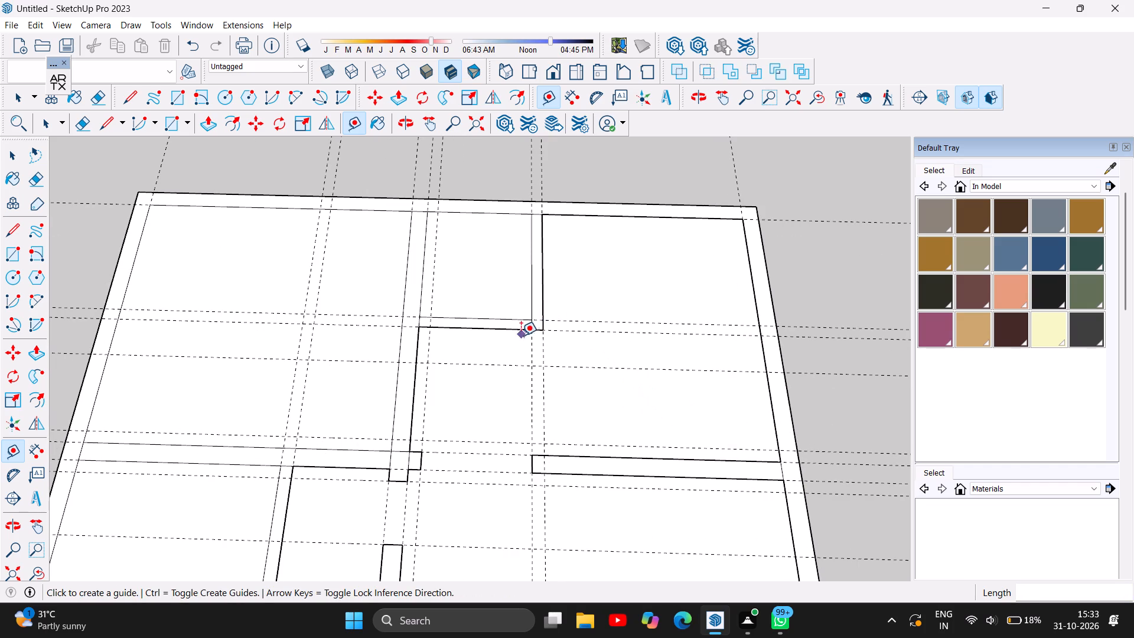
pyautogui.click(18, 229)
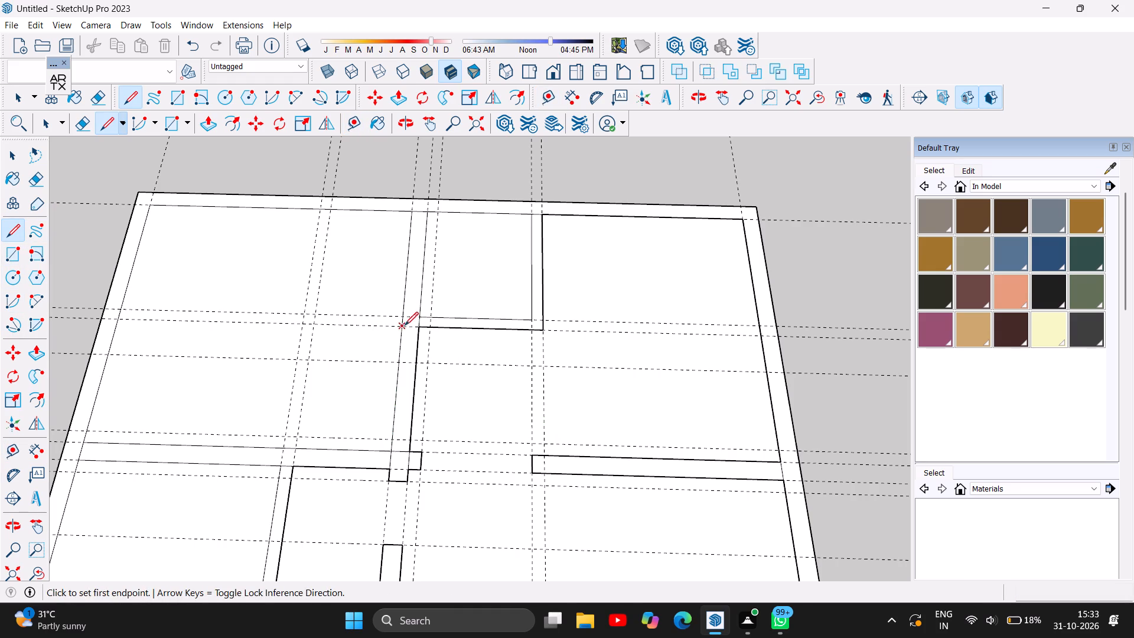
pyautogui.click(399, 362)
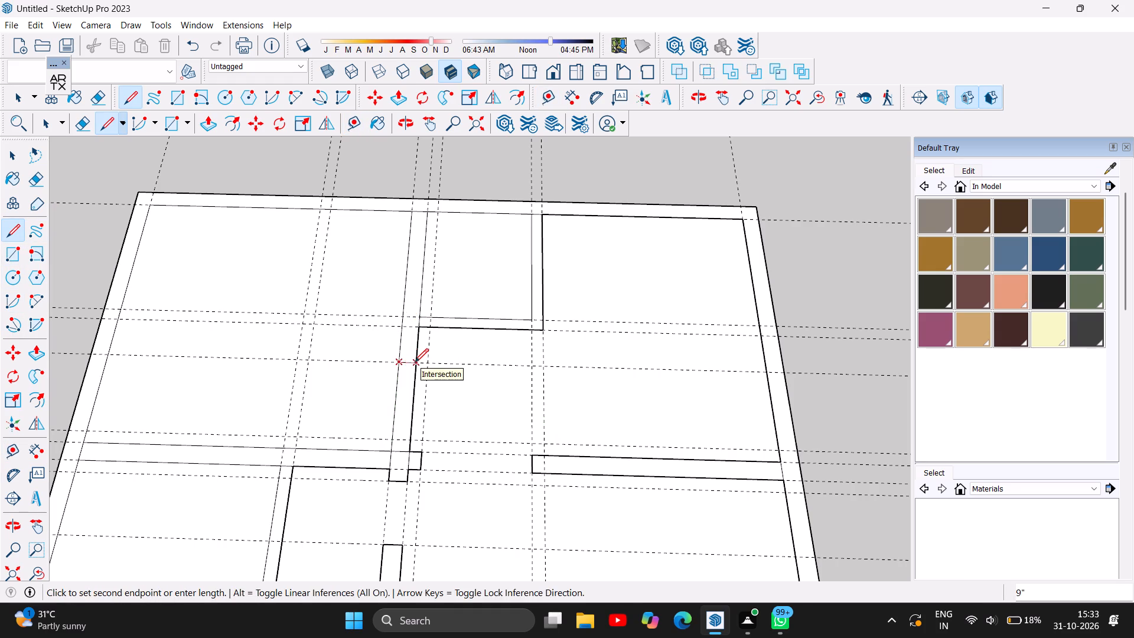
pyautogui.click(415, 362)
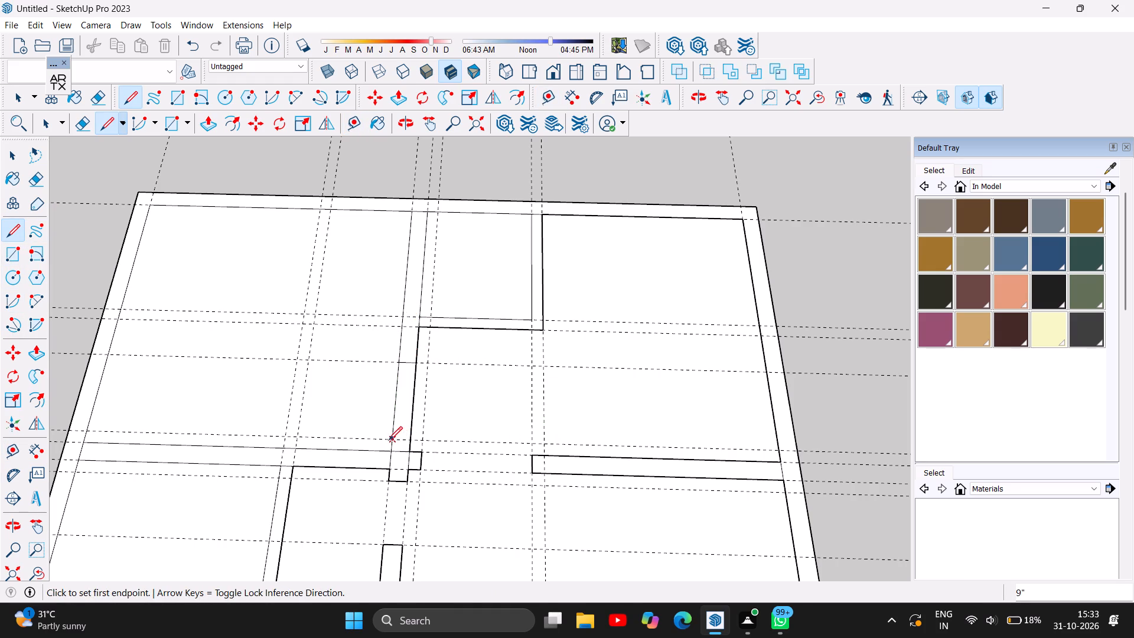
pyautogui.click(388, 439)
pyautogui.click(407, 441)
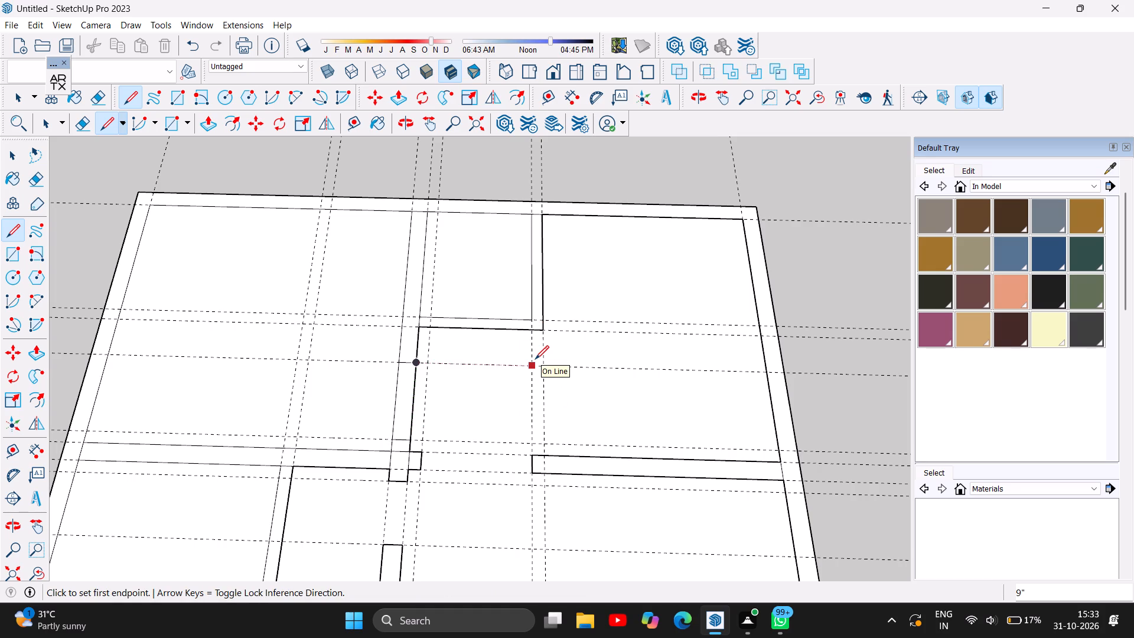
# Draw a 6" line between the two lengthwise guides at the 3'6" guide, in line with the L-shaped wall's lengthwise leg.
pyautogui.click(533, 367)
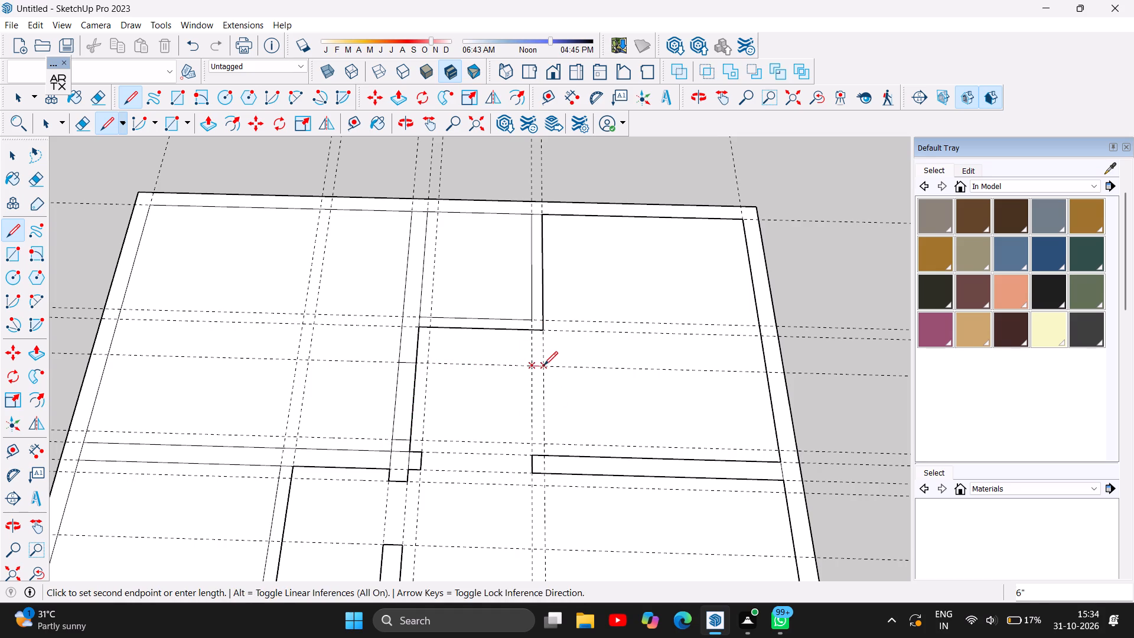
pyautogui.click(544, 365)
pyautogui.press('Escape')
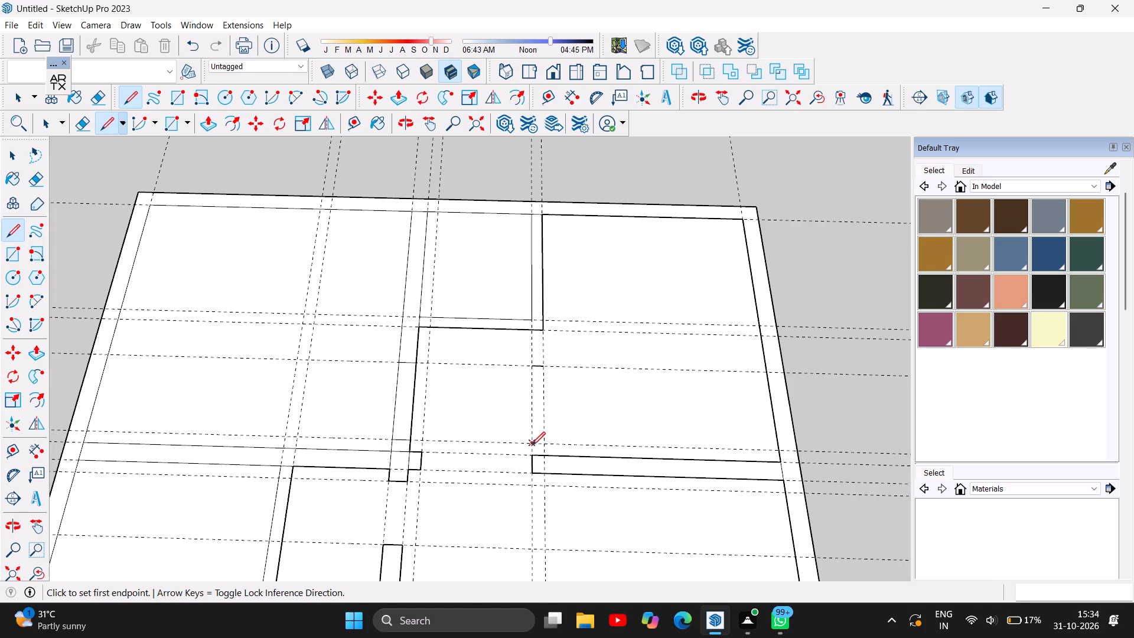
# Draw a 6" wide stub from the cross partition's closed end up to the guide 6" beyond it, closing its end.
pyautogui.click(532, 445)
pyautogui.click(527, 458)
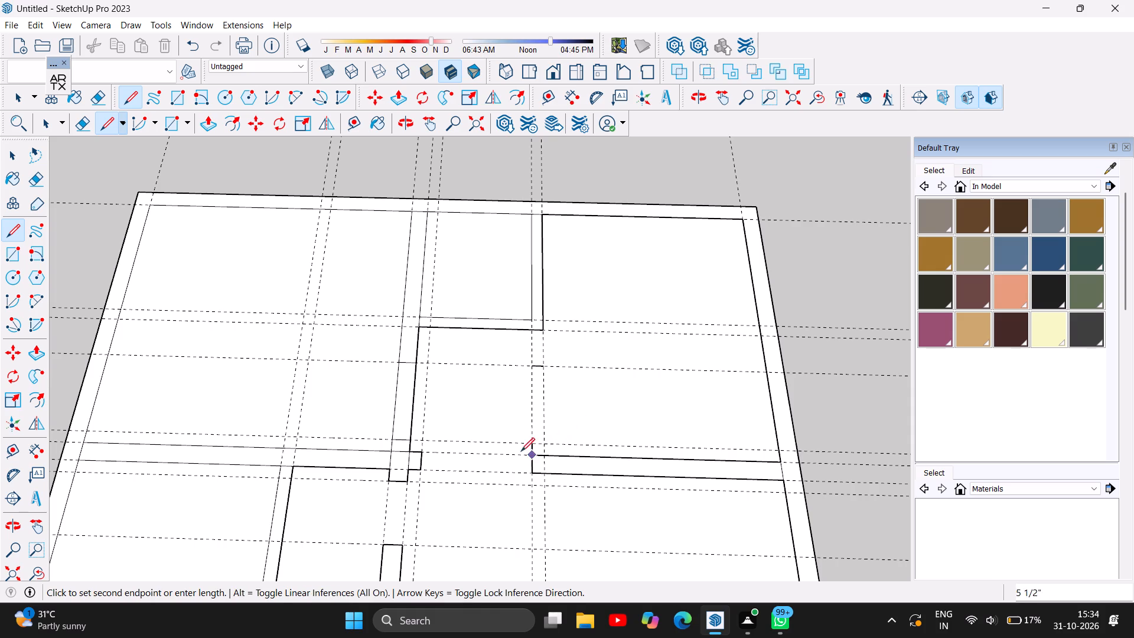
pyautogui.press('Escape')
pyautogui.click(547, 443)
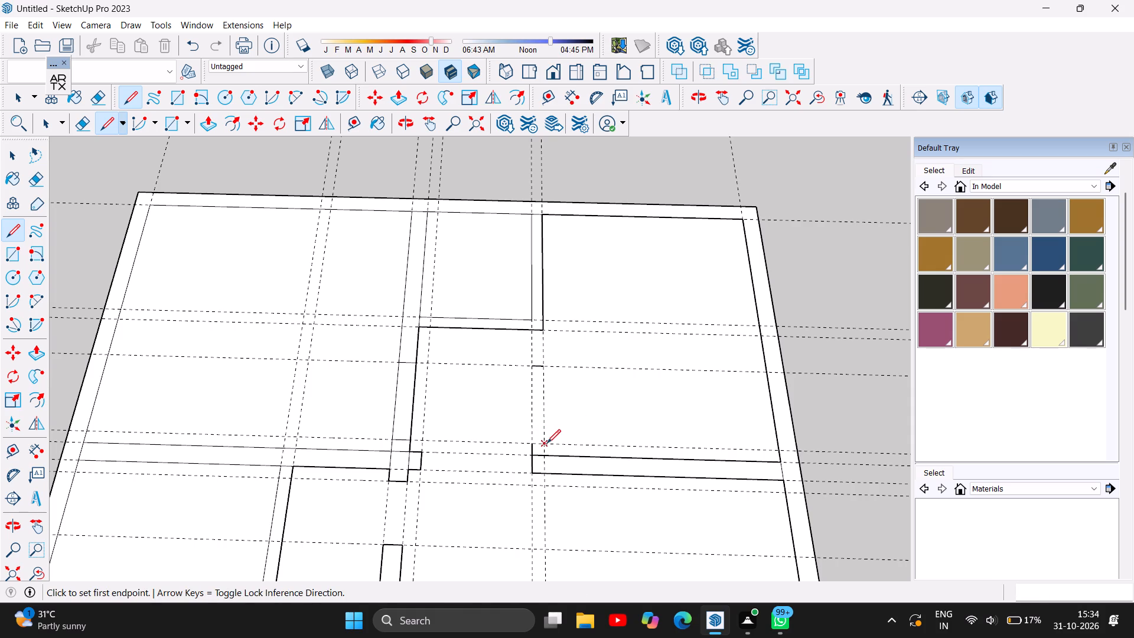
pyautogui.click(547, 454)
pyautogui.press('Escape')
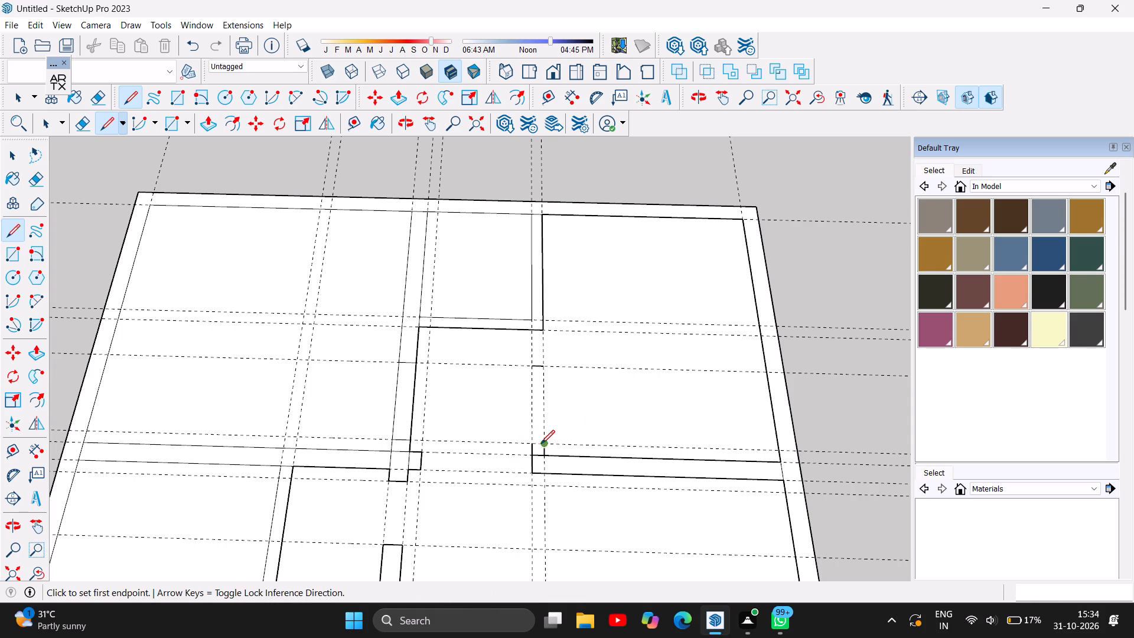
pyautogui.click(536, 444)
pyautogui.click(546, 442)
# Draw two parallel 1'9" lines extending the L-shaped wall's lengthwise leg from its corner to the 6" line at the 3'6" guide.
pyautogui.click(544, 329)
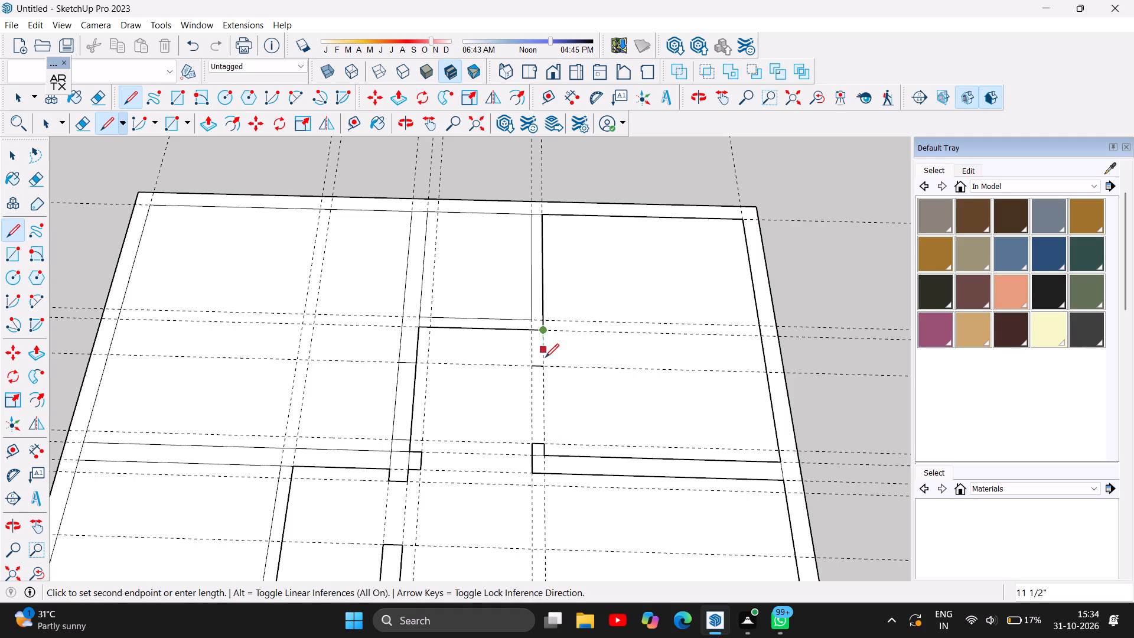
pyautogui.click(544, 364)
pyautogui.press('Escape')
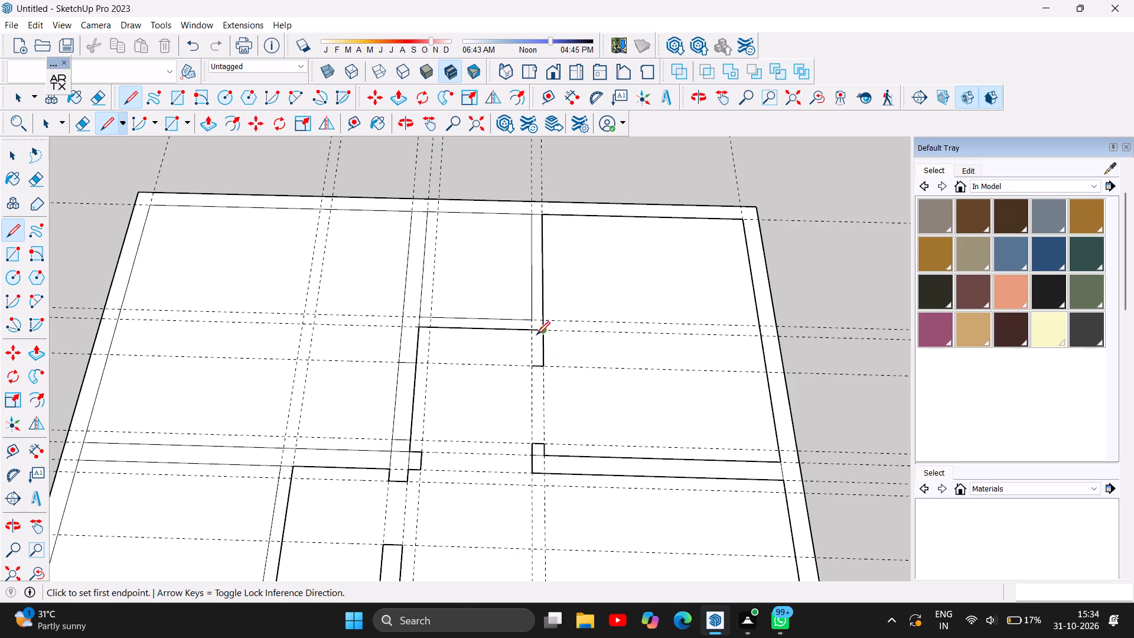
pyautogui.click(533, 331)
pyautogui.click(534, 366)
# Delete both edges of the 9" lengthwise wall between its two cross lines to open the doorway.
pyautogui.click(17, 151)
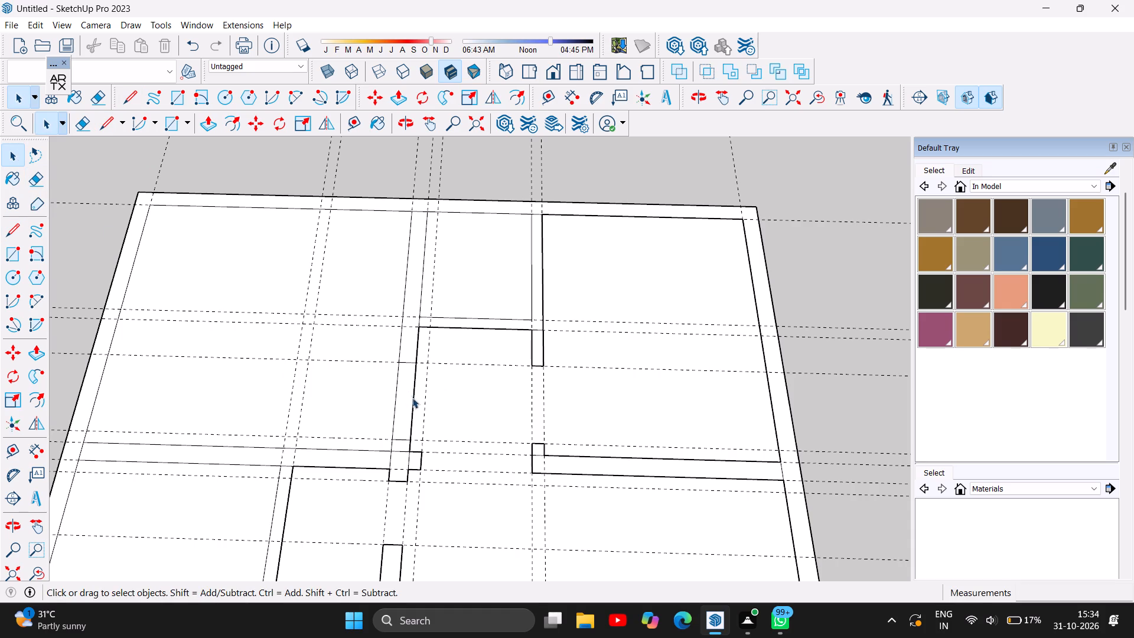
pyautogui.click(412, 401)
pyautogui.press('Delete')
pyautogui.click(395, 401)
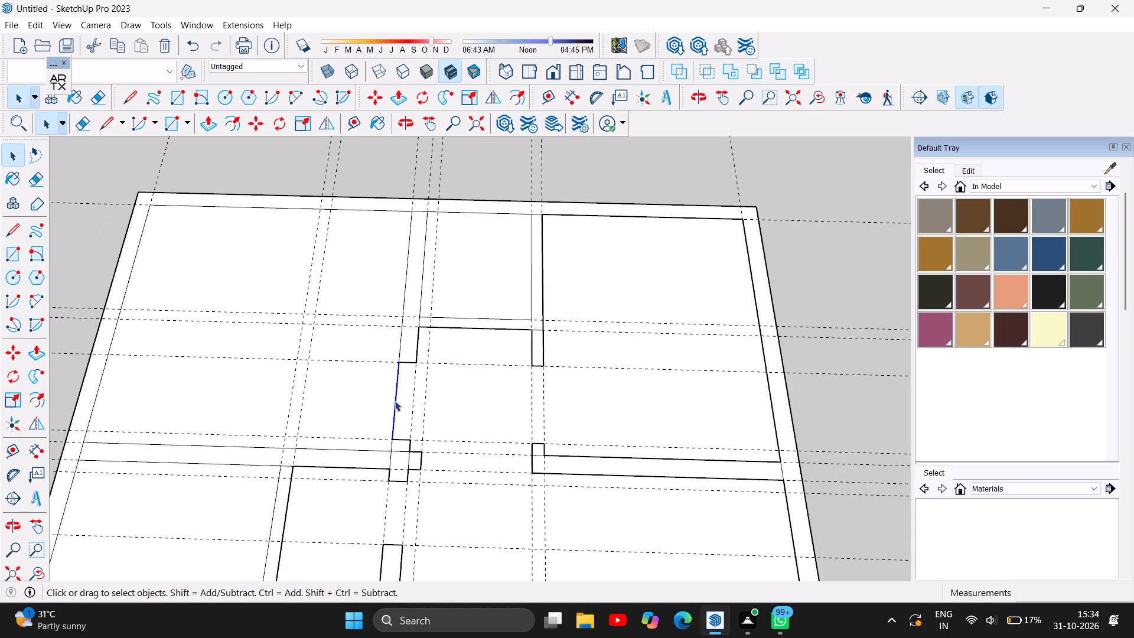
pyautogui.press('Delete')
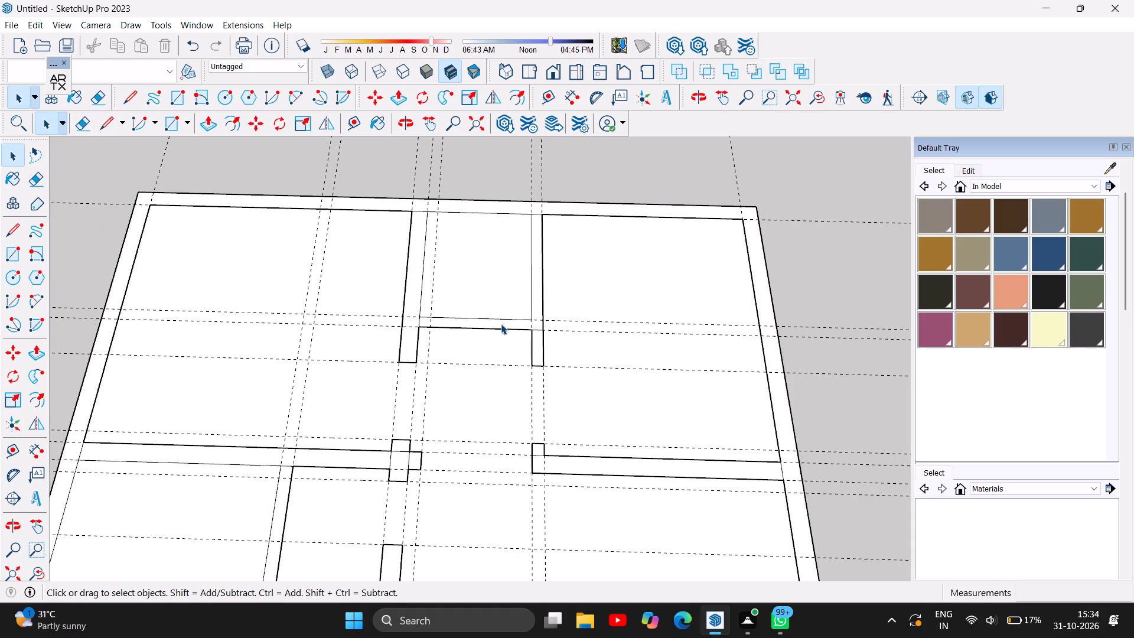
# Place a guide 6" inside the far exterior wall's inner edge and a parallel guide 2'6" beyond it.
pyautogui.press('t')
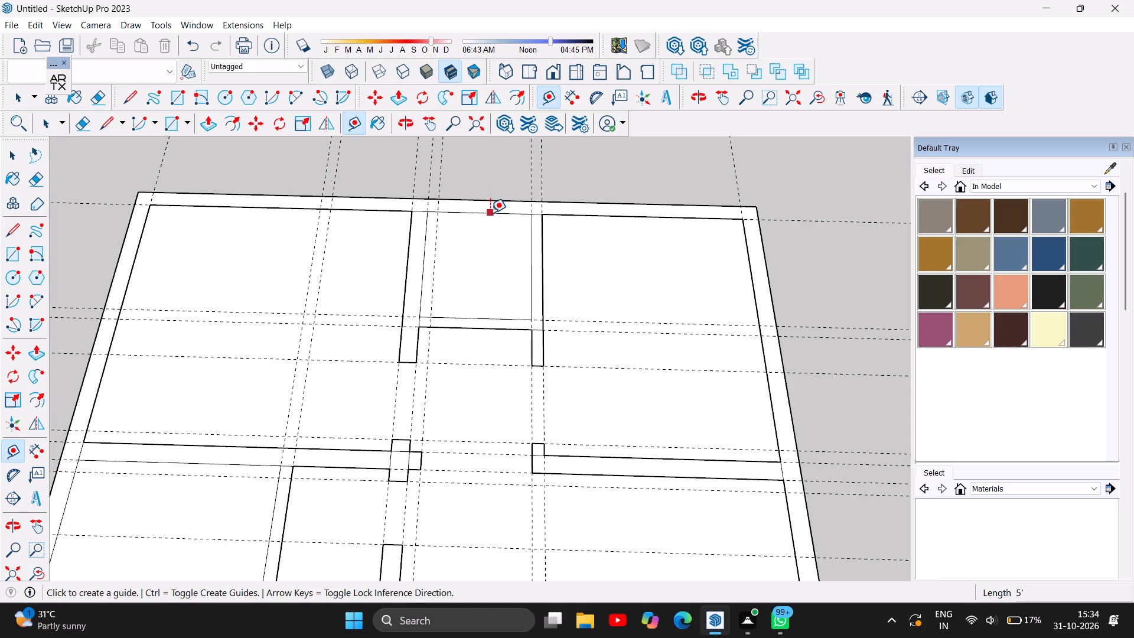
pyautogui.click(491, 213)
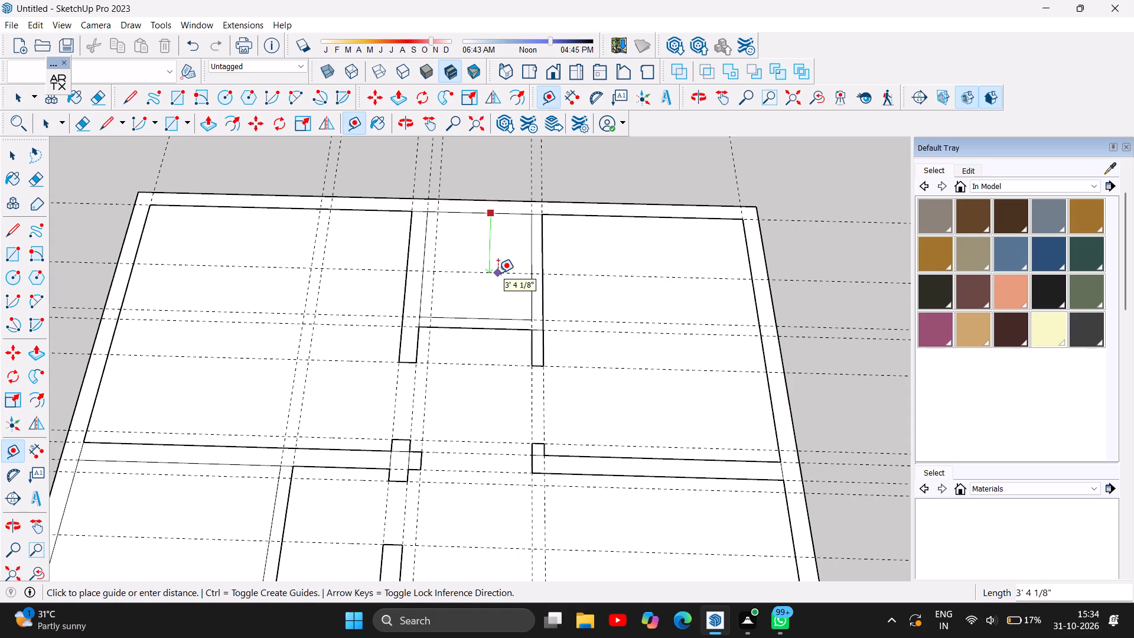
pyautogui.press('6')
pyautogui.press('Return')
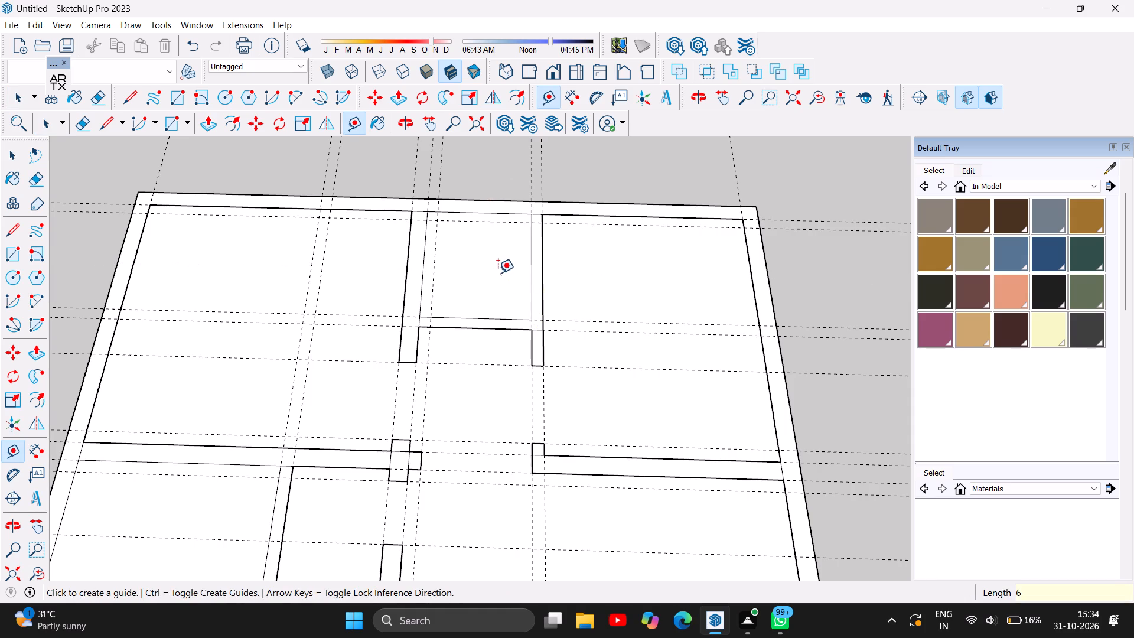
pyautogui.click(500, 219)
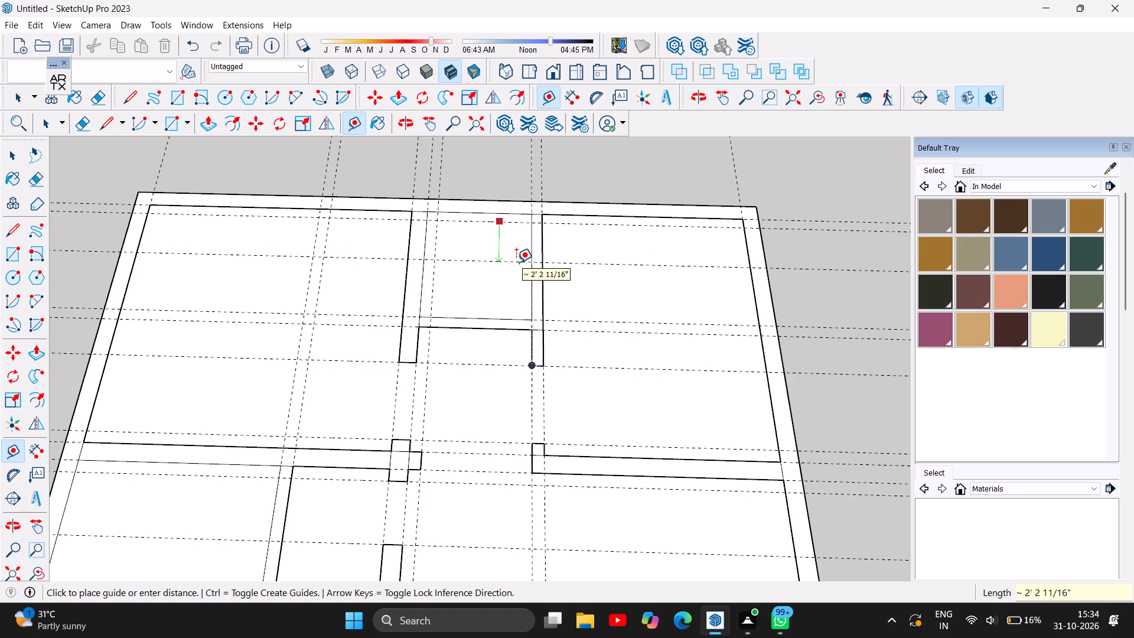
pyautogui.write("2'6")
pyautogui.press('Return')
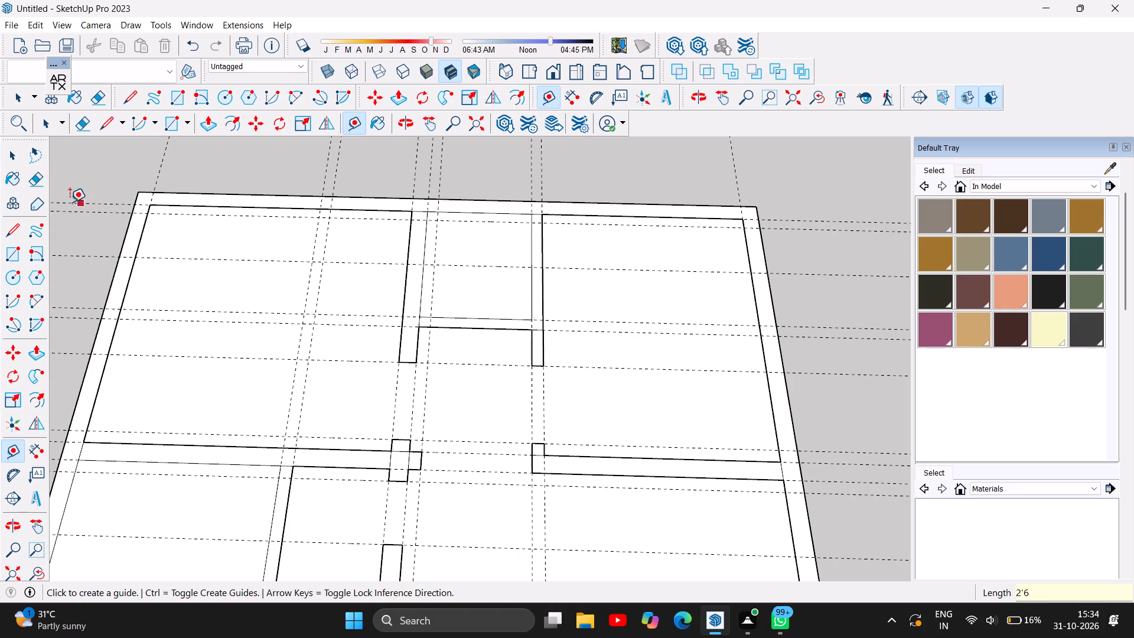
# Draw two 6" lines across the L-shaped wall's lengthwise leg at the 6" and 2'6" guides to mark the door opening.
pyautogui.click(8, 226)
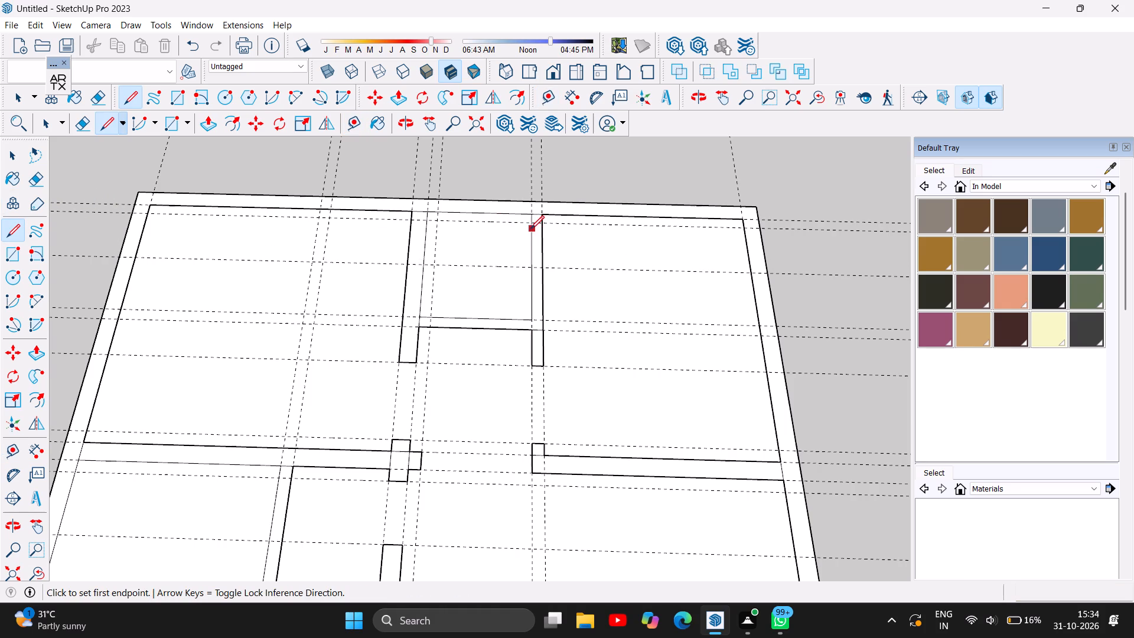
pyautogui.click(529, 223)
pyautogui.click(544, 224)
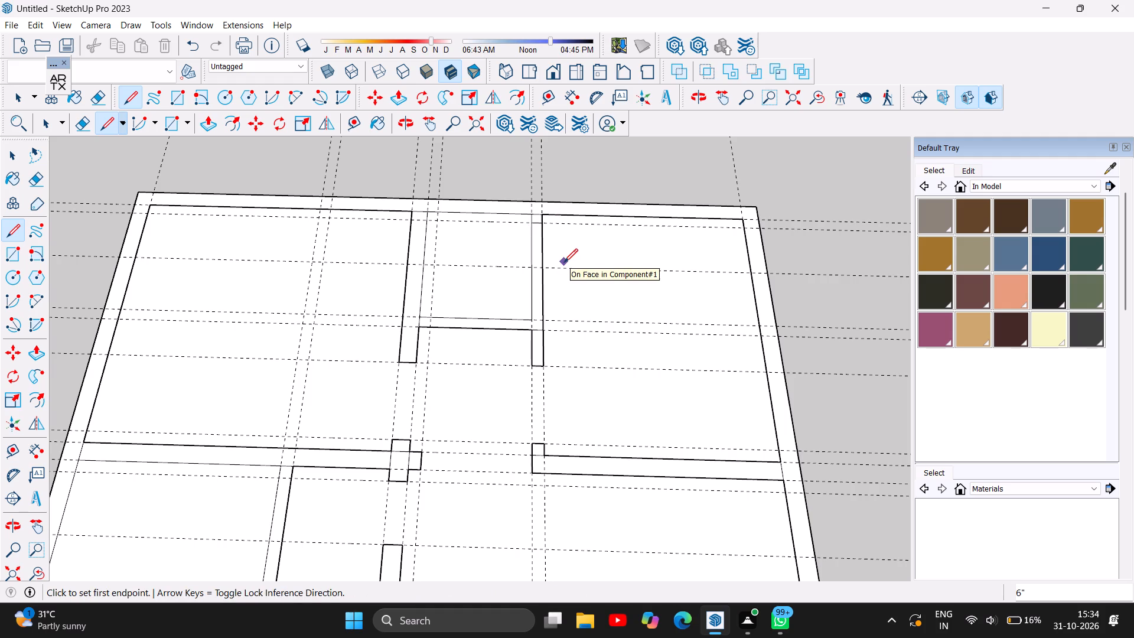
pyautogui.press('Escape')
pyautogui.click(15, 156)
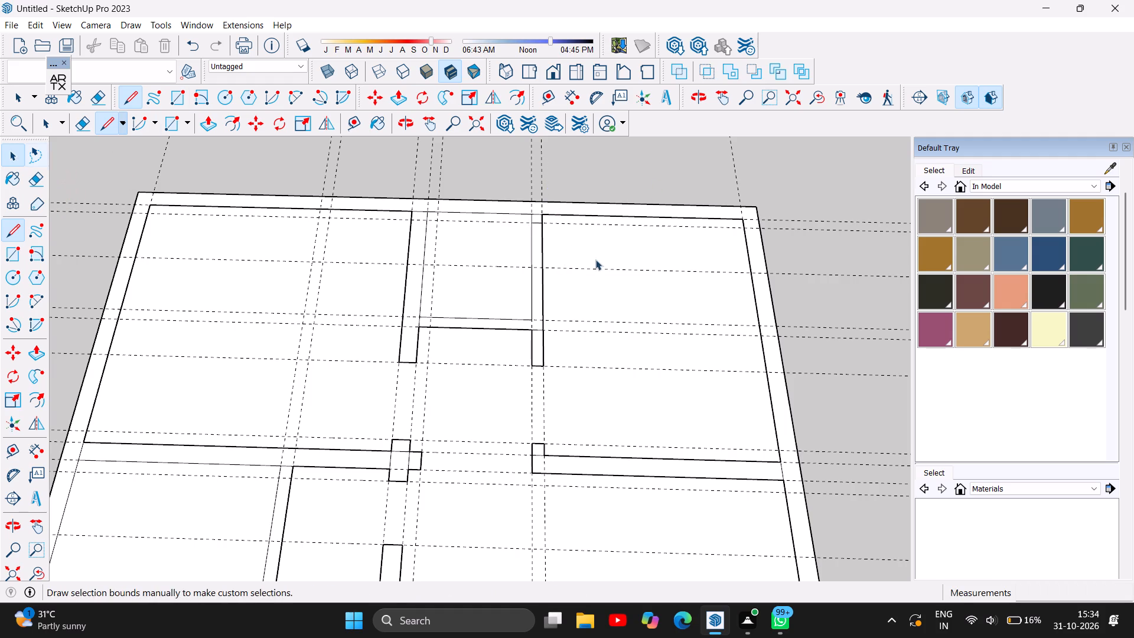
pyautogui.click(11, 240)
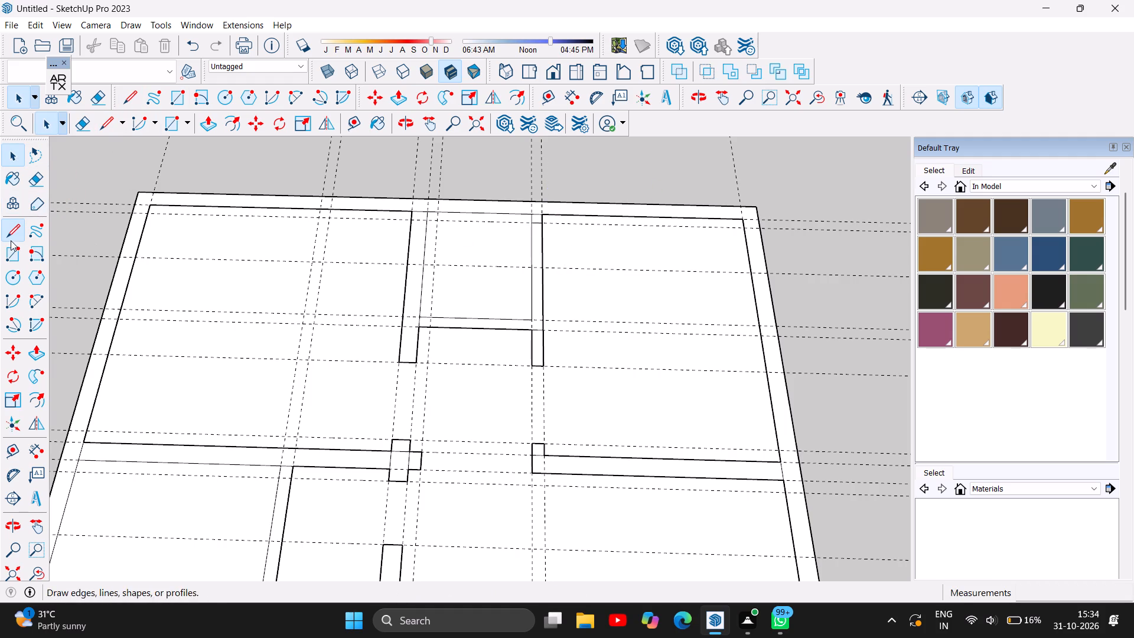
pyautogui.click(533, 269)
pyautogui.click(546, 268)
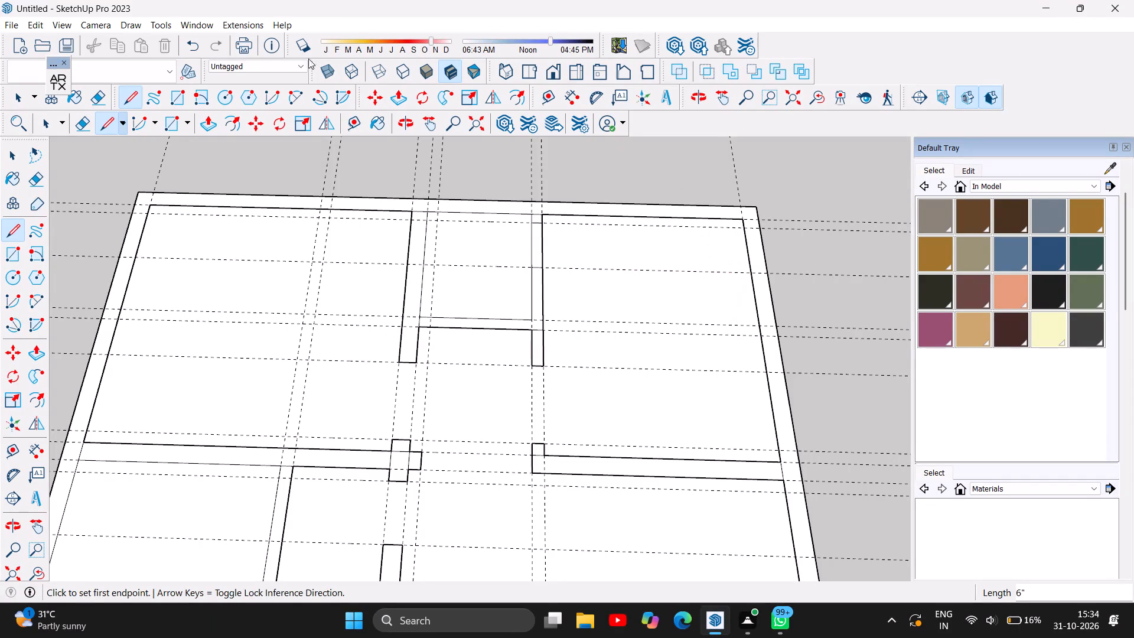
# Delete both edges of the L-shaped wall's lengthwise leg between the two 6" lines to open the doorway.
pyautogui.click(16, 163)
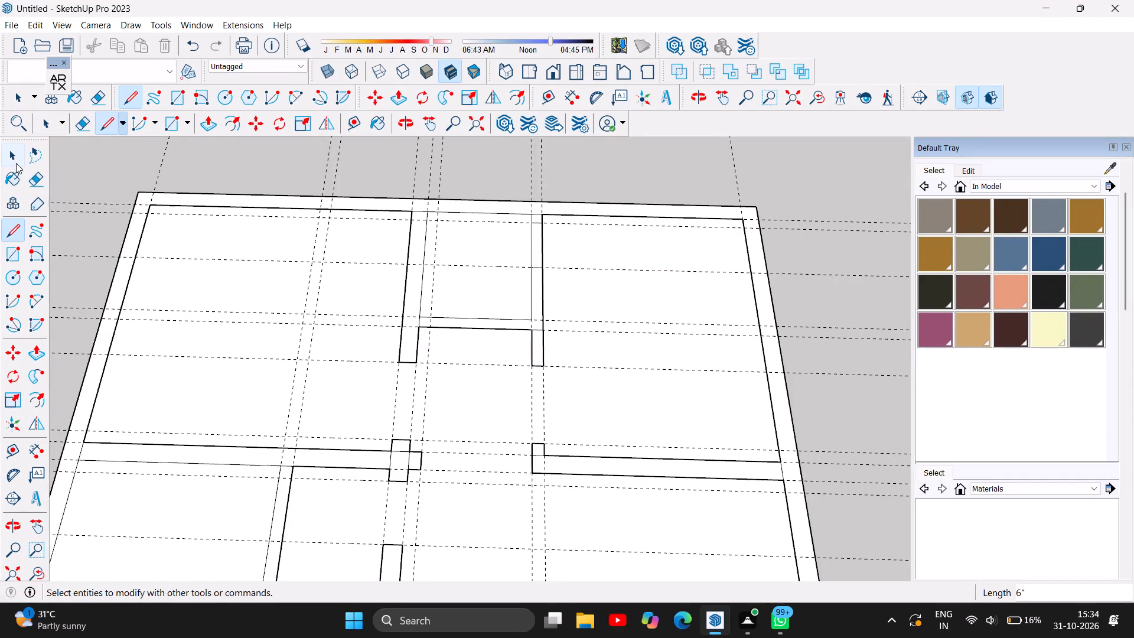
pyautogui.click(533, 246)
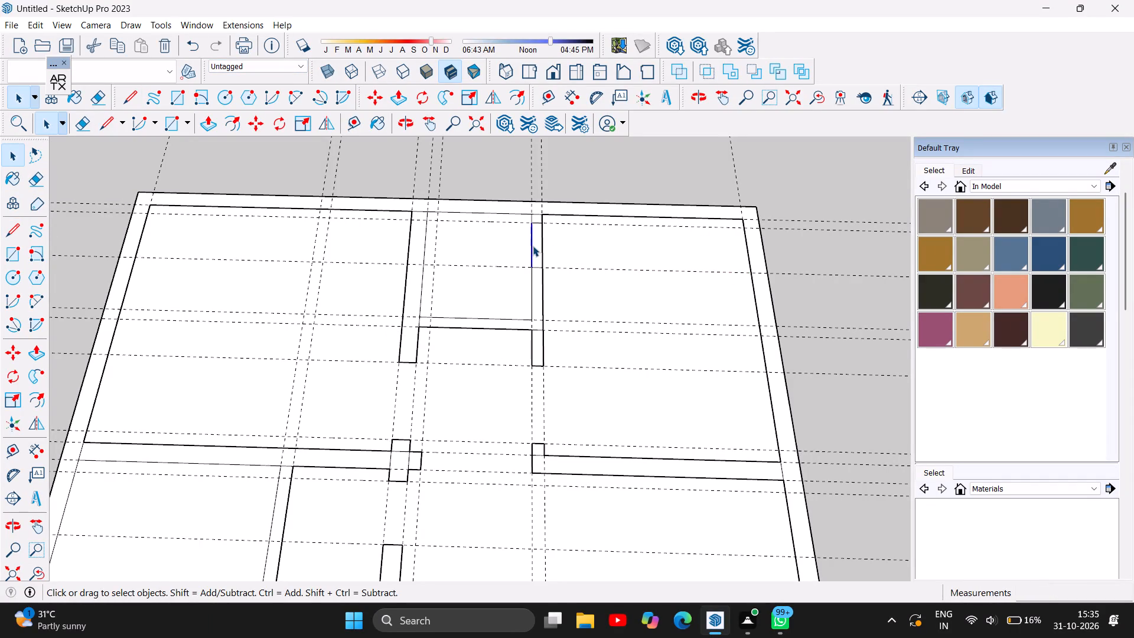
pyautogui.press('Delete')
pyautogui.click(542, 246)
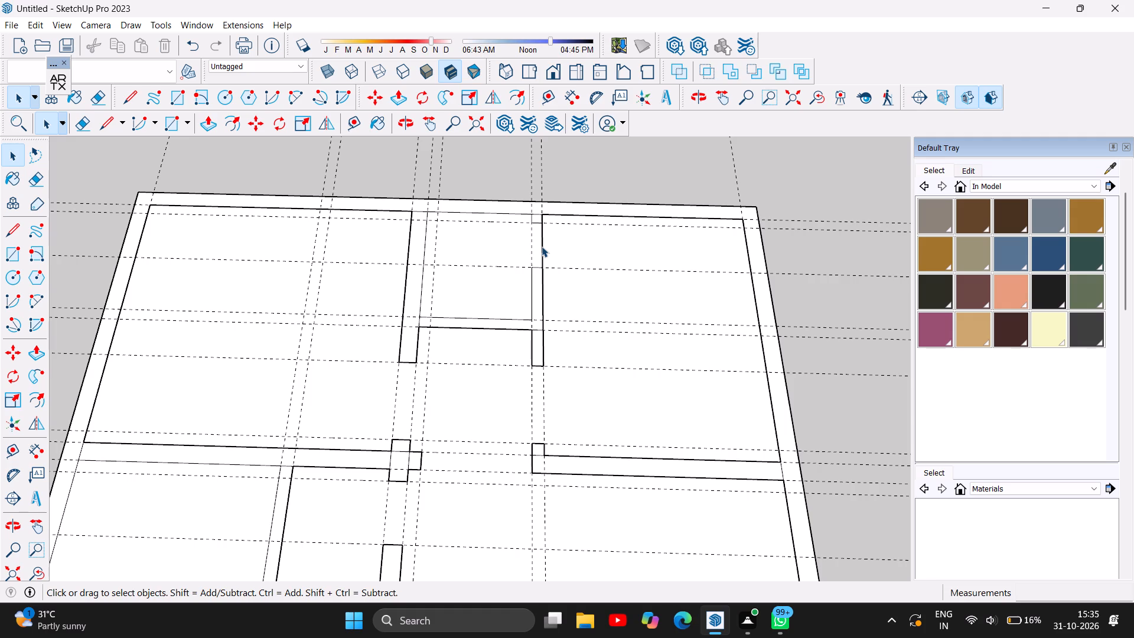
pyautogui.press('Delete')
# Place a guide 6" from the far edge guide of the two-stub partition, on the side toward the small enclosed room.
pyautogui.scroll(-5, 553, 243)
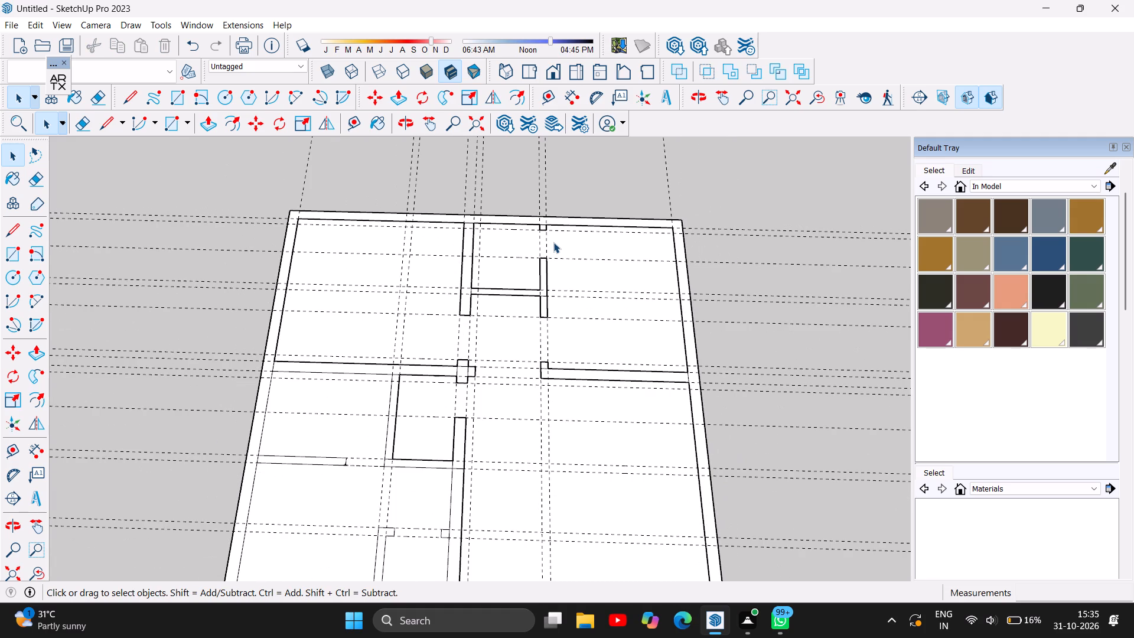
pyautogui.scroll(-3, 553, 242)
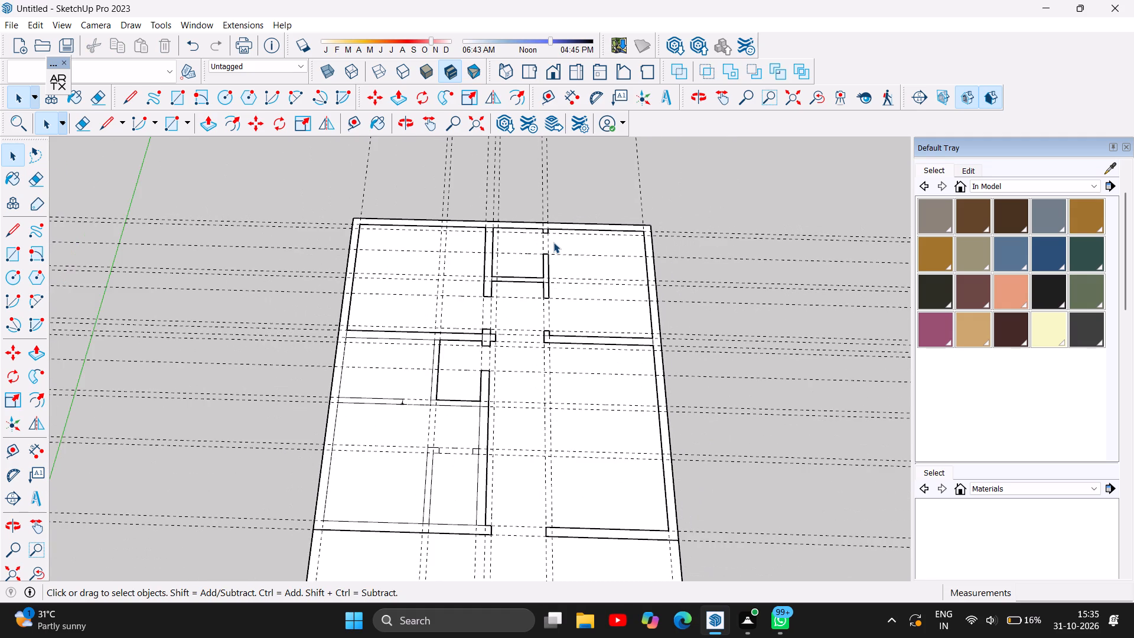
pyautogui.scroll(-1, 553, 242)
pyautogui.scroll(1, 495, 424)
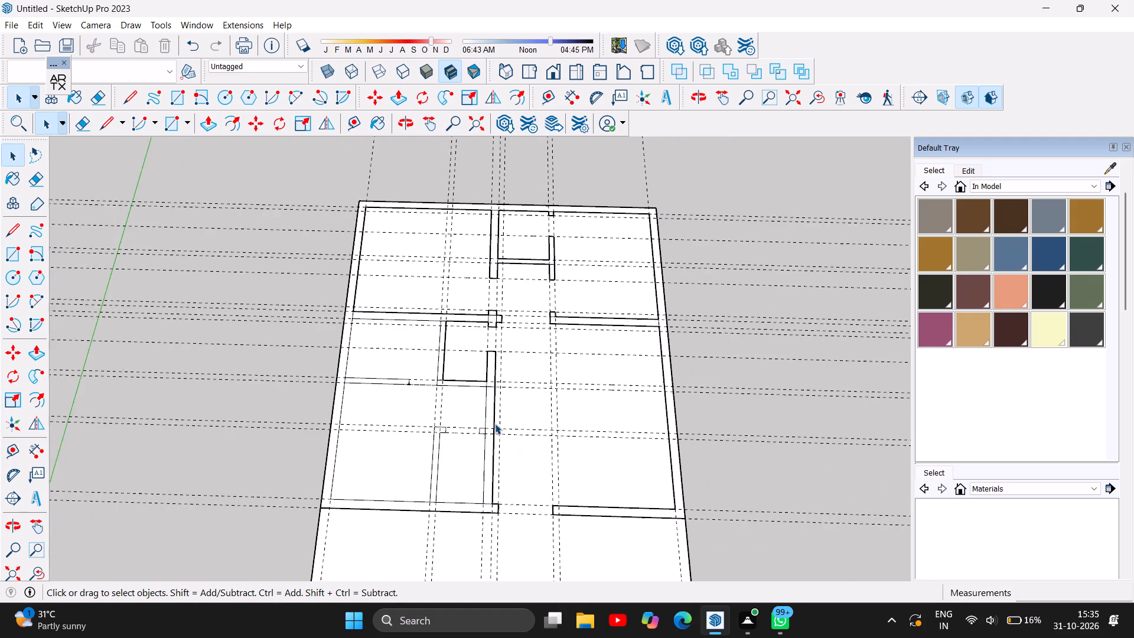
pyautogui.scroll(7, 495, 424)
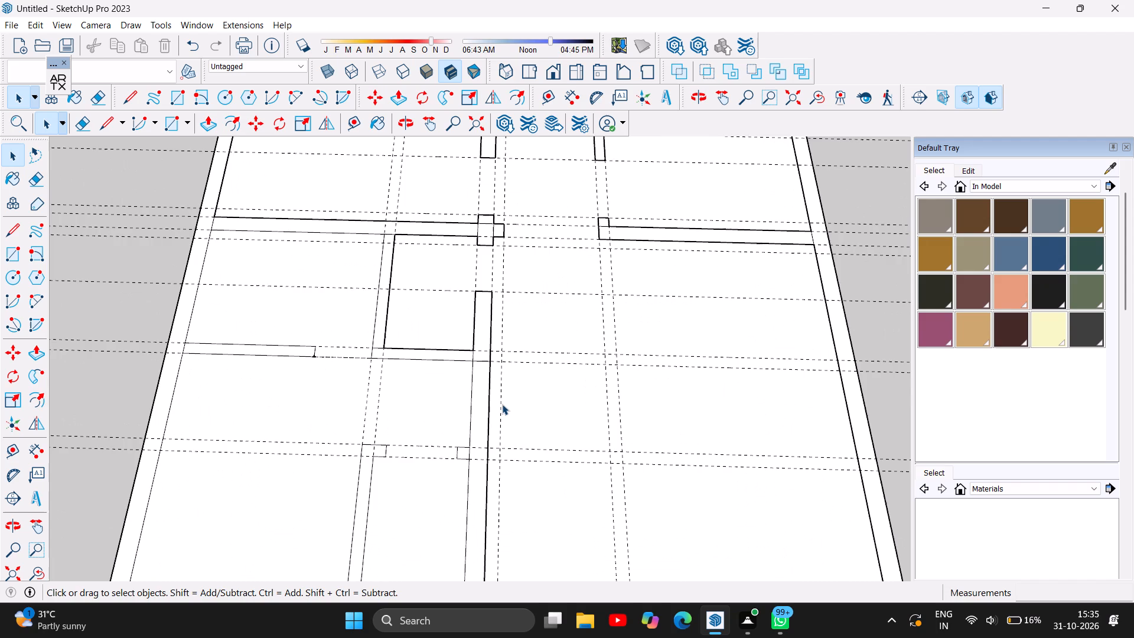
pyautogui.scroll(1, 502, 404)
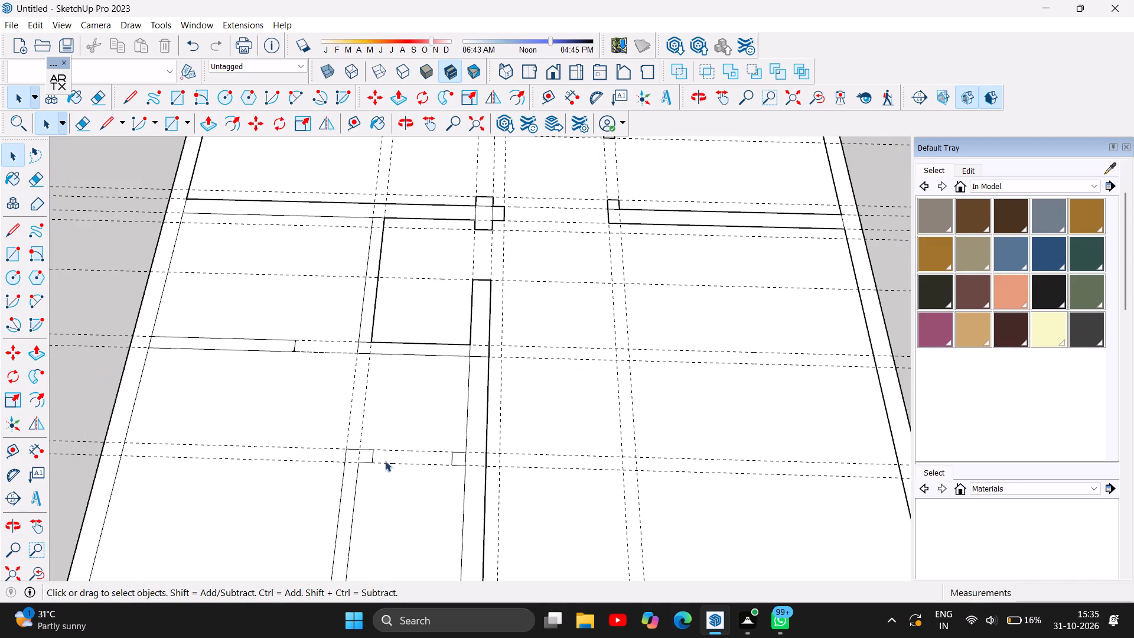
pyautogui.press('t')
pyautogui.click(475, 451)
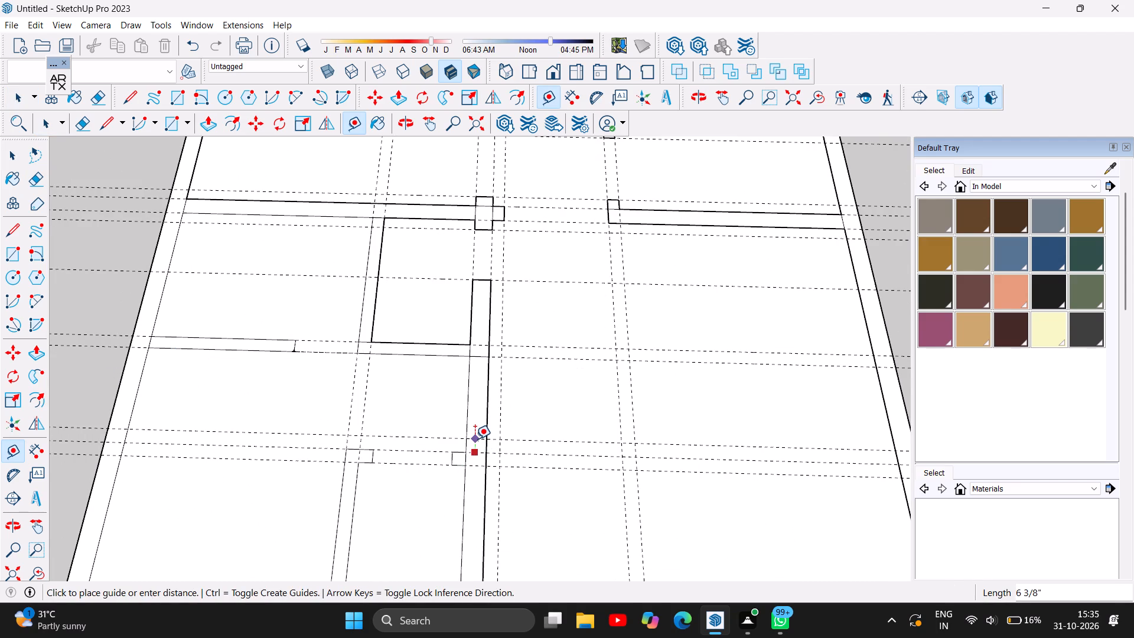
pyautogui.press('6')
pyautogui.press('Return')
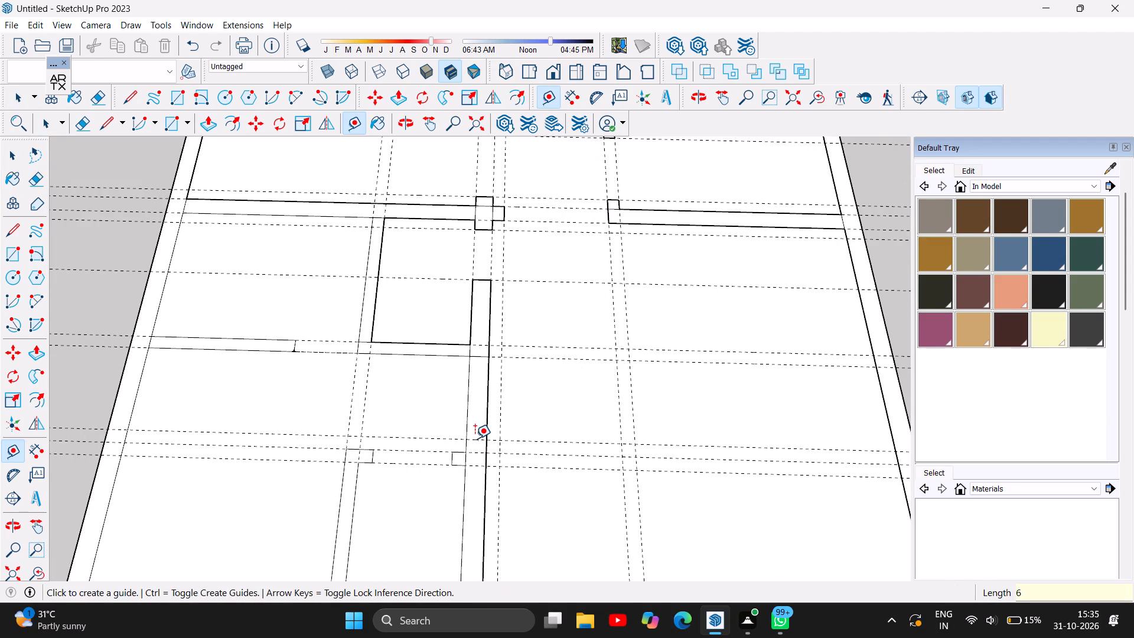
# Draw a 9" line across the lengthwise wall at the new 6" guide.
pyautogui.click(12, 223)
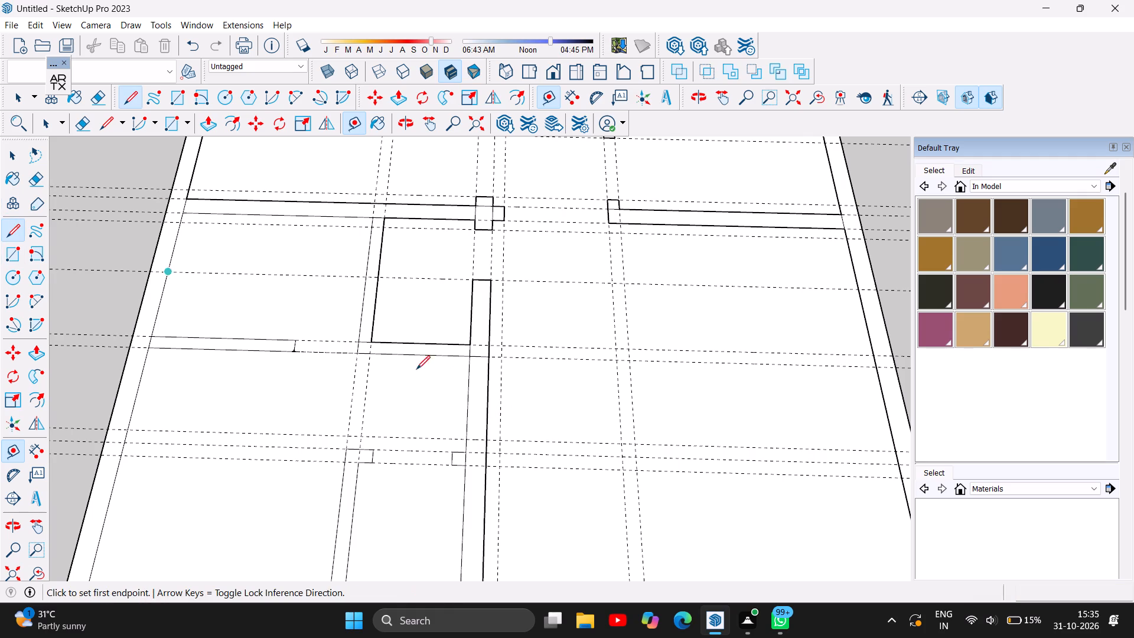
pyautogui.click(469, 439)
pyautogui.click(485, 441)
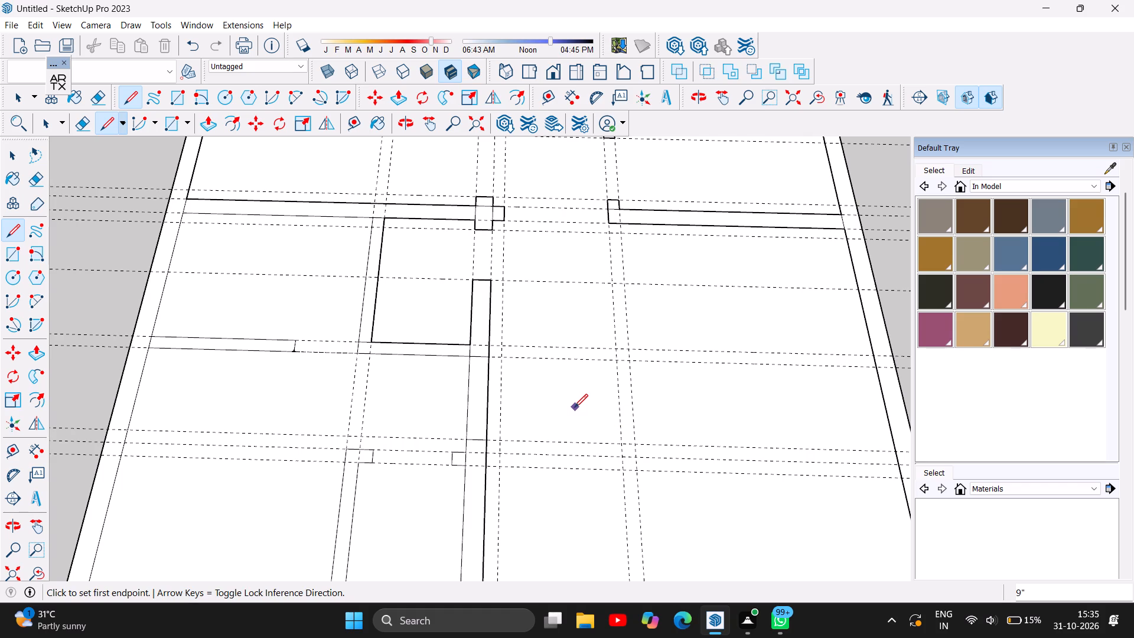
# Check the distance along the lengthwise wall from the small room partition's near edge toward the new 9" line.
pyautogui.click(38, 454)
pyautogui.click(484, 359)
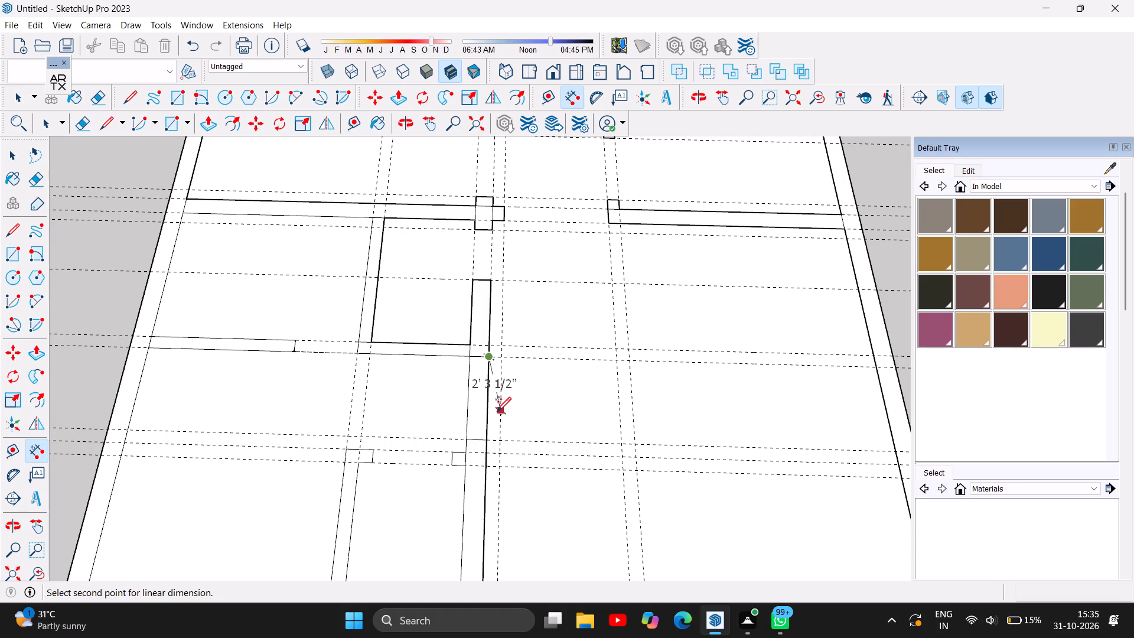
pyautogui.press('Escape')
pyautogui.scroll(-1, 517, 391)
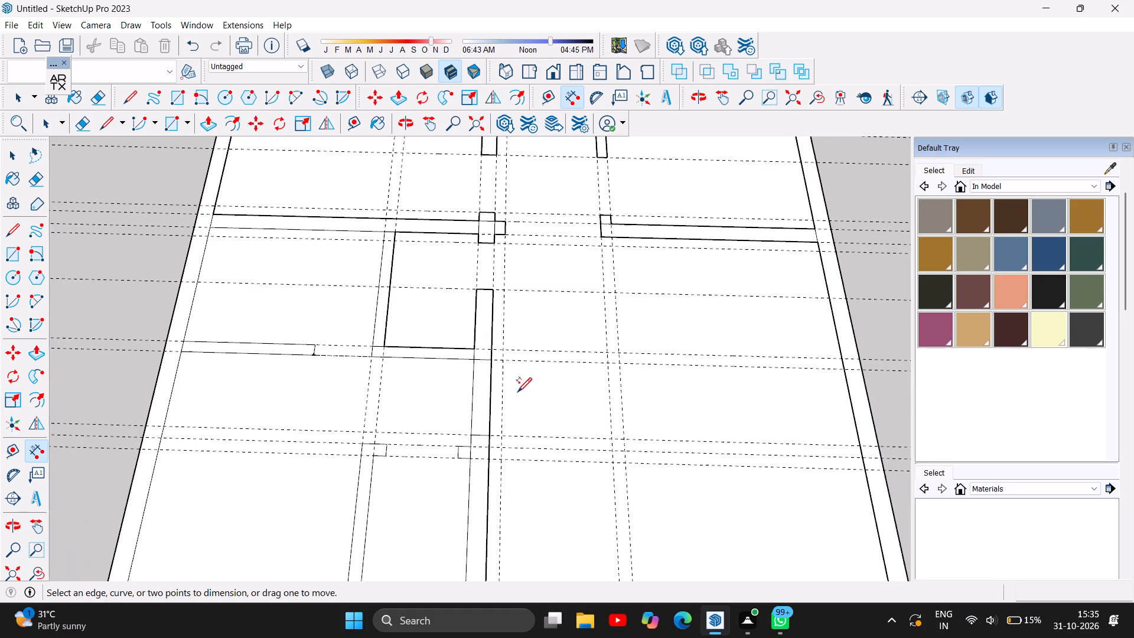
# Undo the 9" line across the lengthwise wall and the 6" guide beside the two-stub partition.
pyautogui.scroll(-2, 517, 391)
pyautogui.scroll(5, 536, 466)
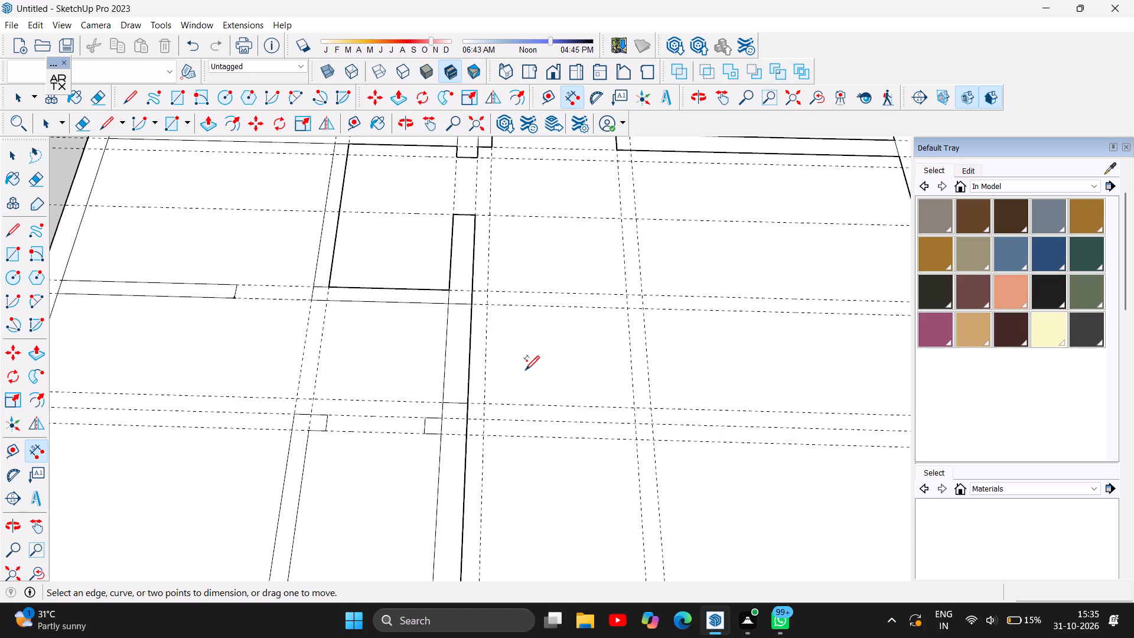
pyautogui.hotkey('ctrl', 'z')
pyautogui.hotkey('ctrl', 'z')
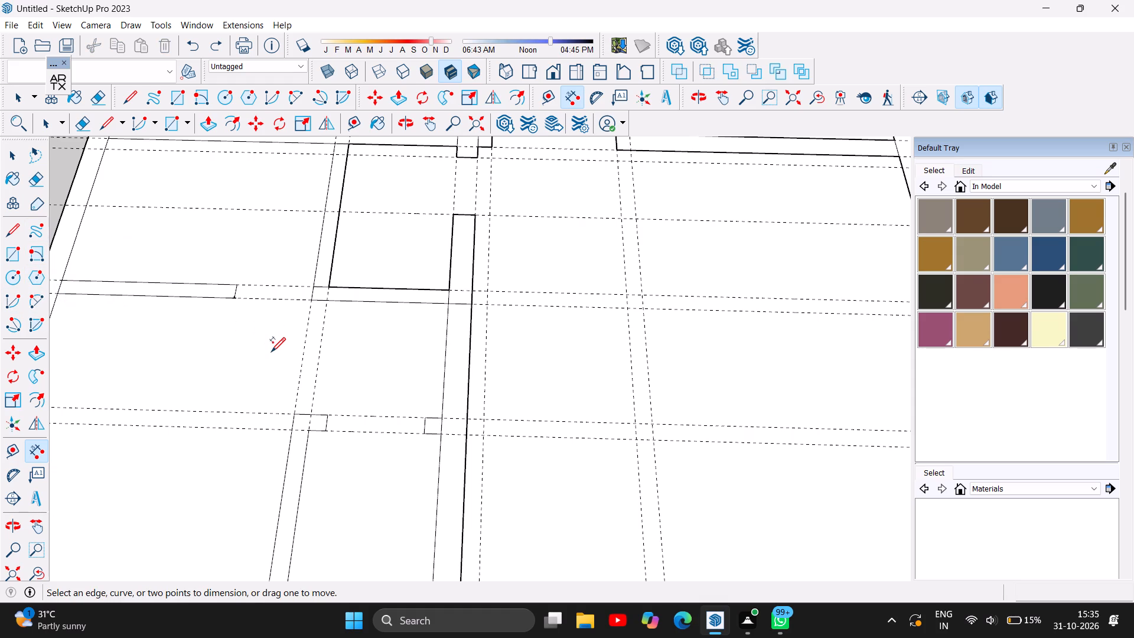
# Place a guide 11" from the two-stub partition's far edge guide, on the side toward the small enclosed room.
pyautogui.press('t')
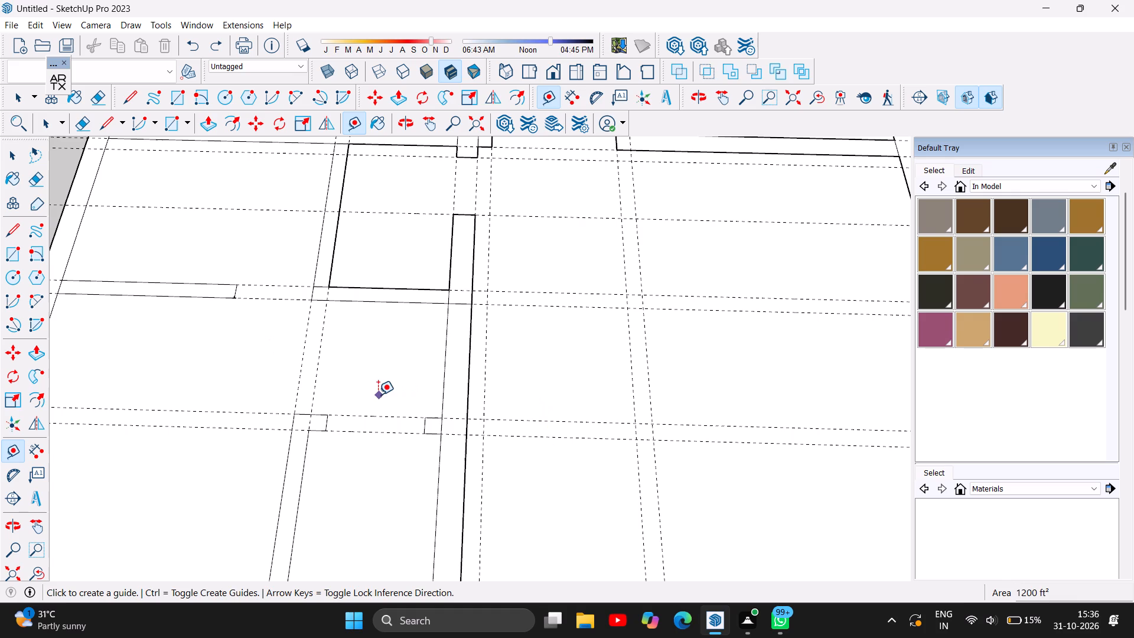
pyautogui.click(391, 417)
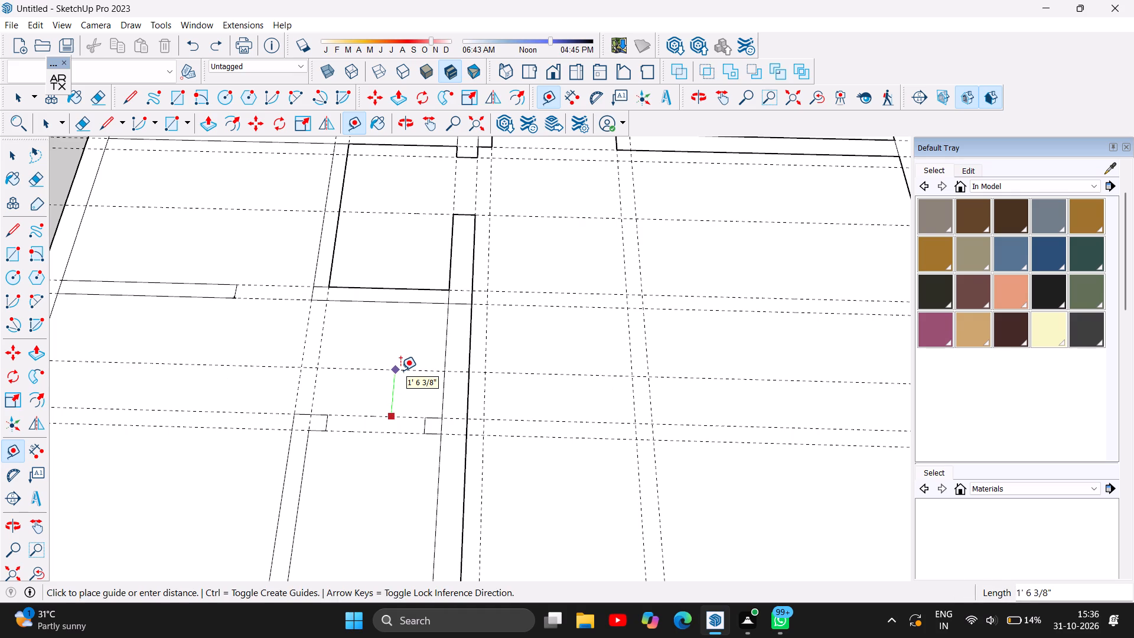
pyautogui.write('11')
pyautogui.press('Return')
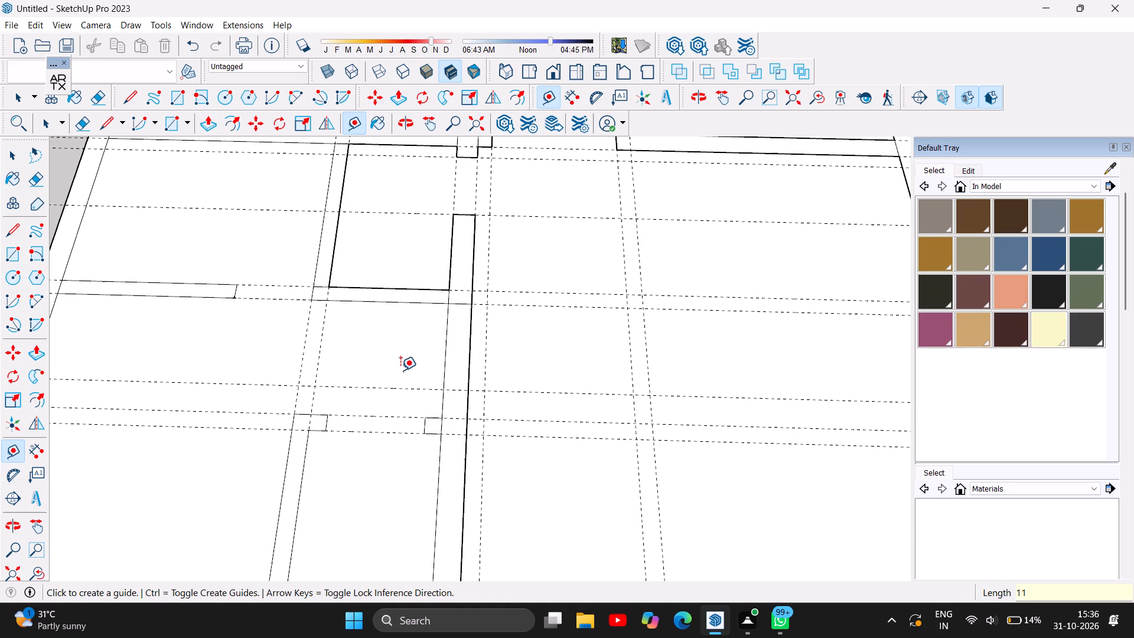
# Draw a line across the thickness of the lengthwise wall at the new 11" guide.
pyautogui.click(24, 235)
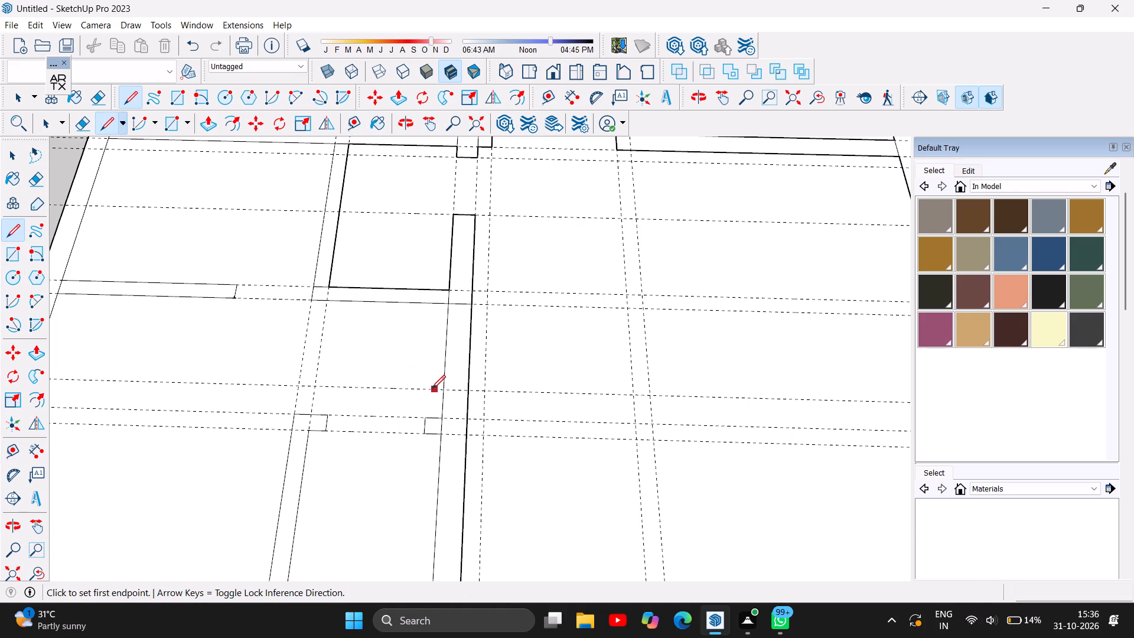
pyautogui.click(445, 390)
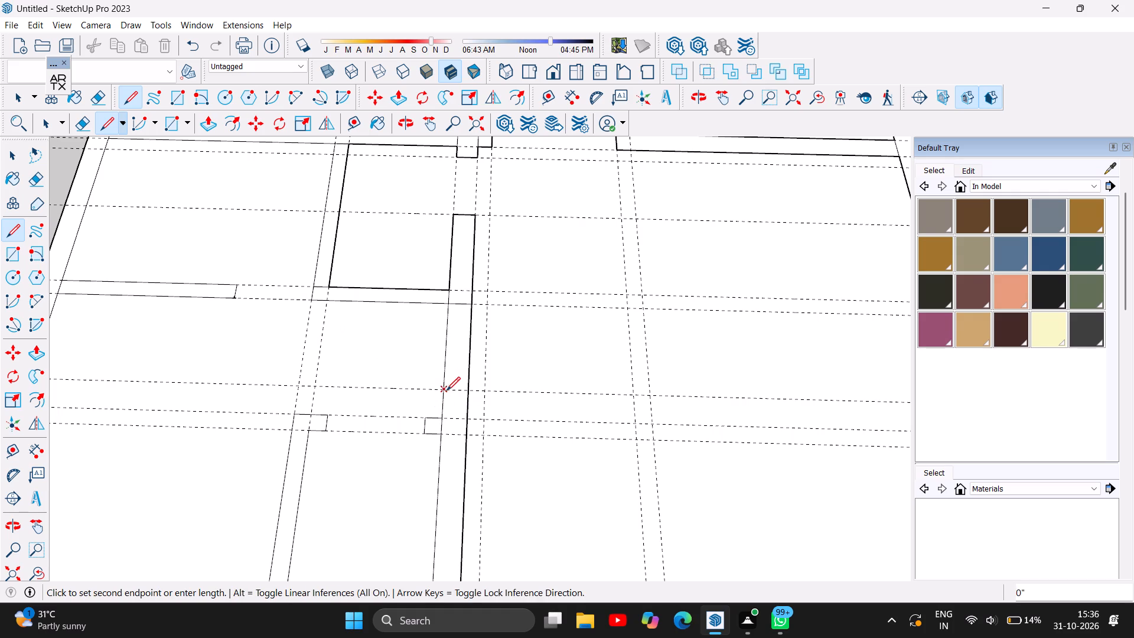
pyautogui.click(467, 388)
# Delete both lengthwise wall edges between the small room's partition and the new cross line to open the doorway.
pyautogui.scroll(-3, 614, 317)
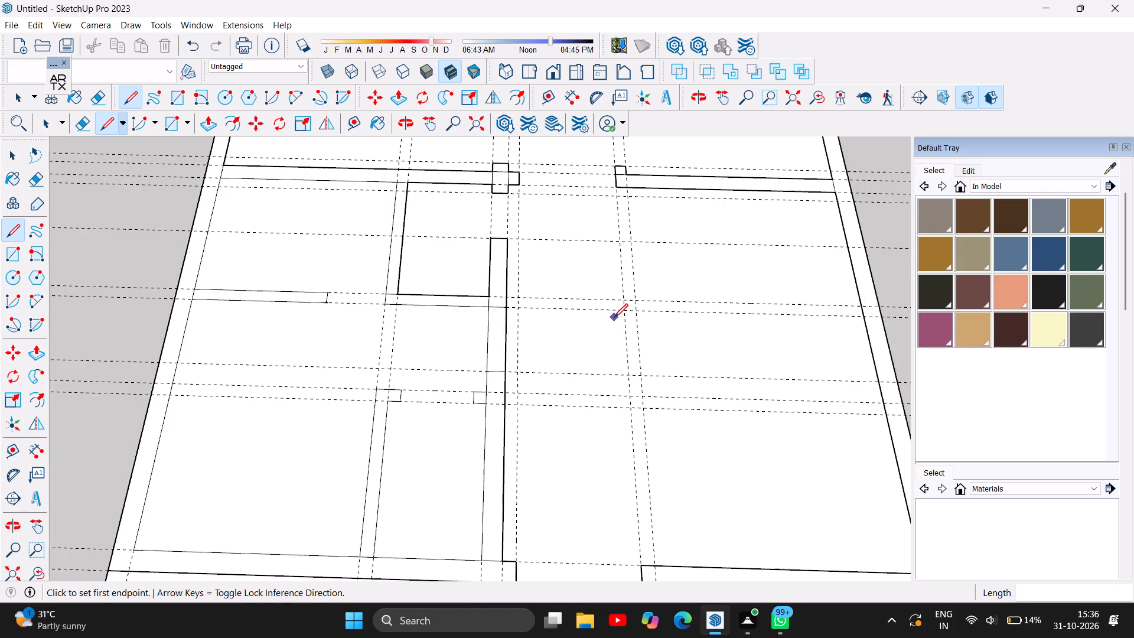
pyautogui.scroll(-2, 548, 329)
pyautogui.scroll(-4, 480, 433)
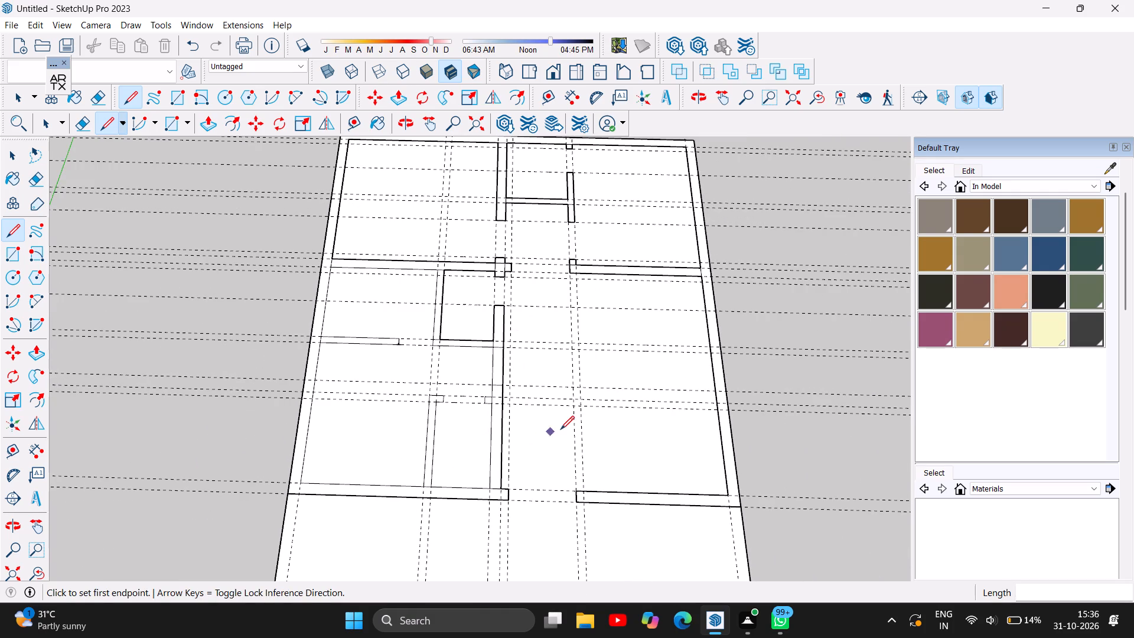
pyautogui.scroll(1, 539, 389)
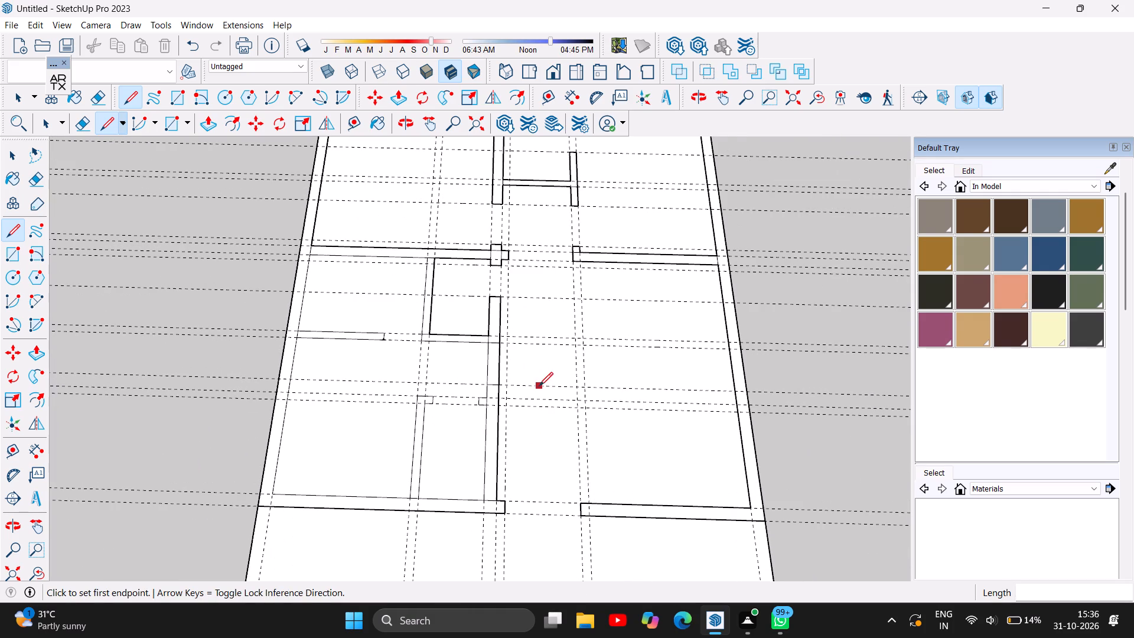
pyautogui.click(10, 152)
pyautogui.click(487, 362)
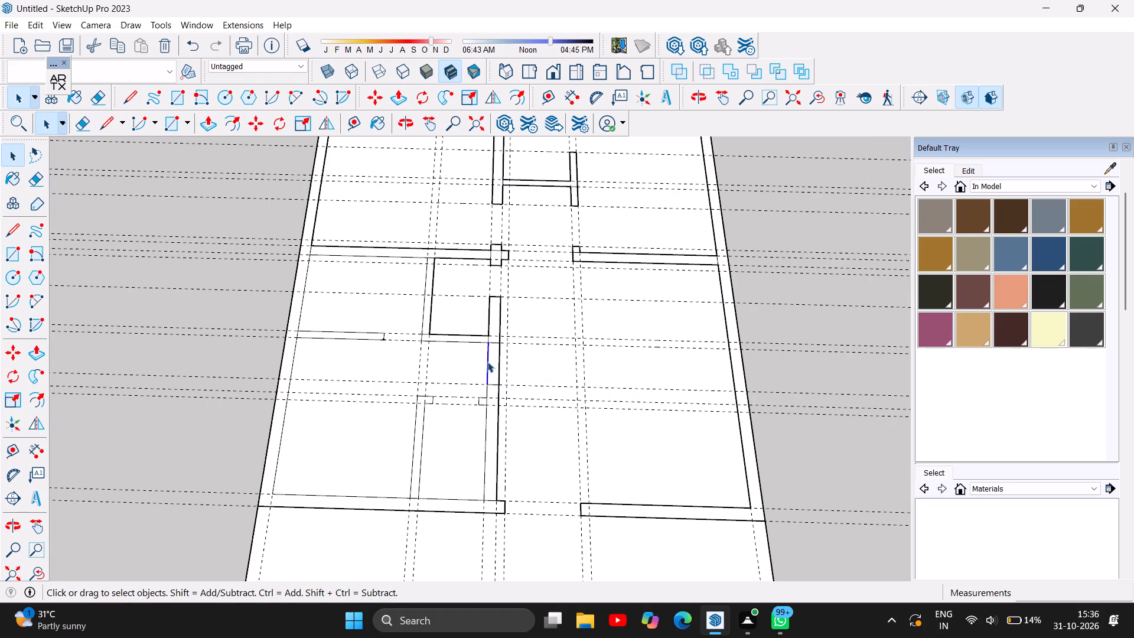
pyautogui.press('Delete')
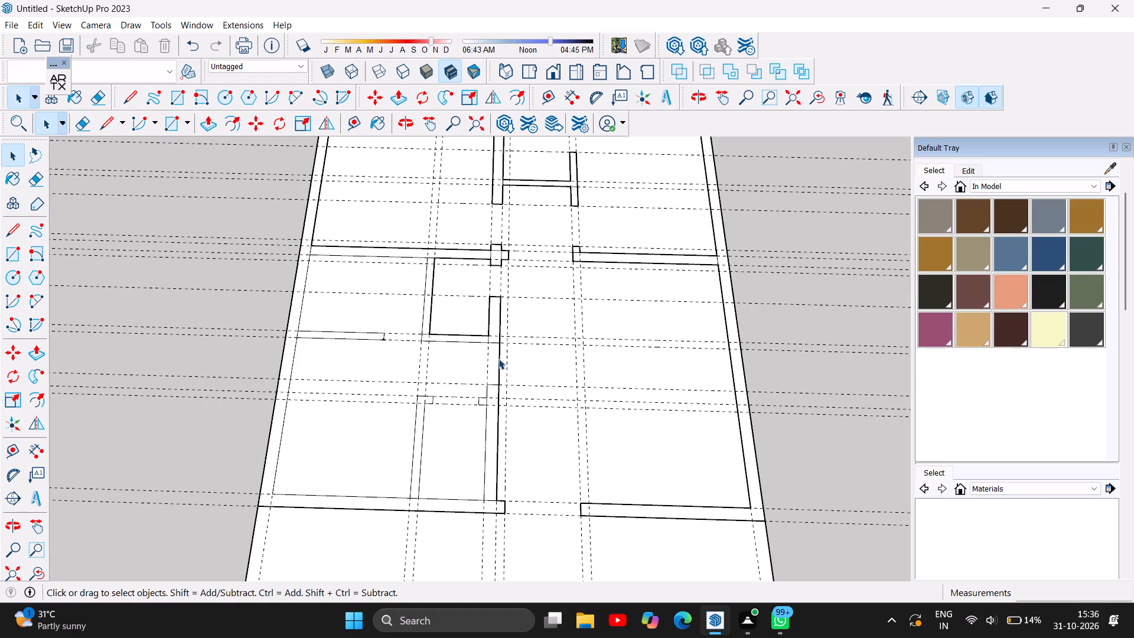
pyautogui.click(498, 359)
pyautogui.press('Delete')
# Examine the whole floor plan on the slab, checking its walls, stubs and door openings.
pyautogui.scroll(-5, 508, 369)
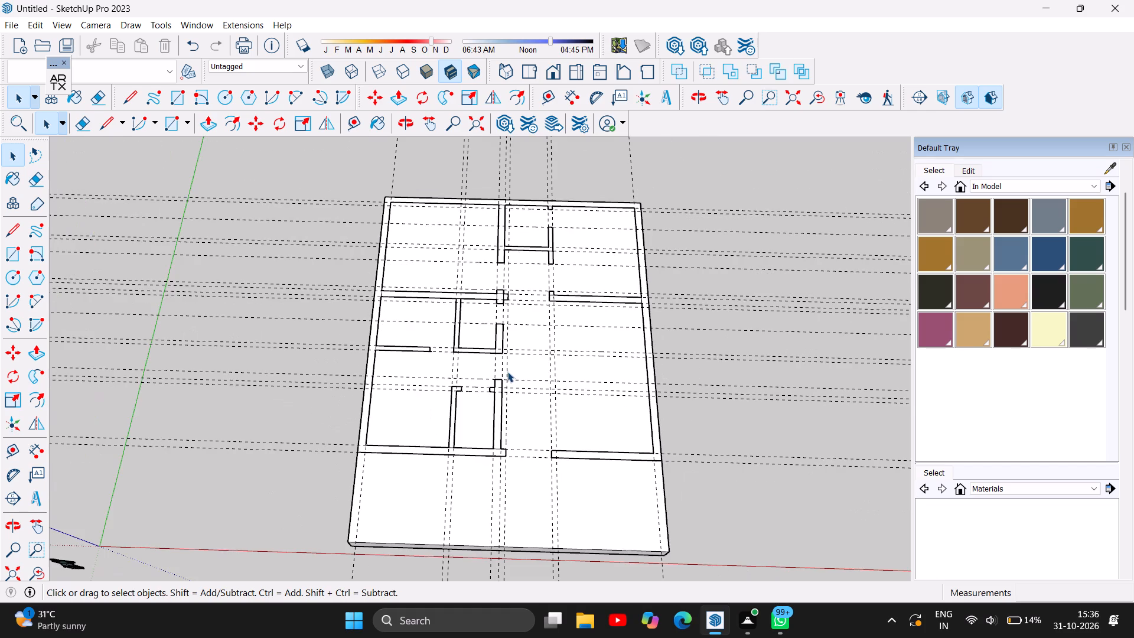
pyautogui.scroll(-1, 507, 372)
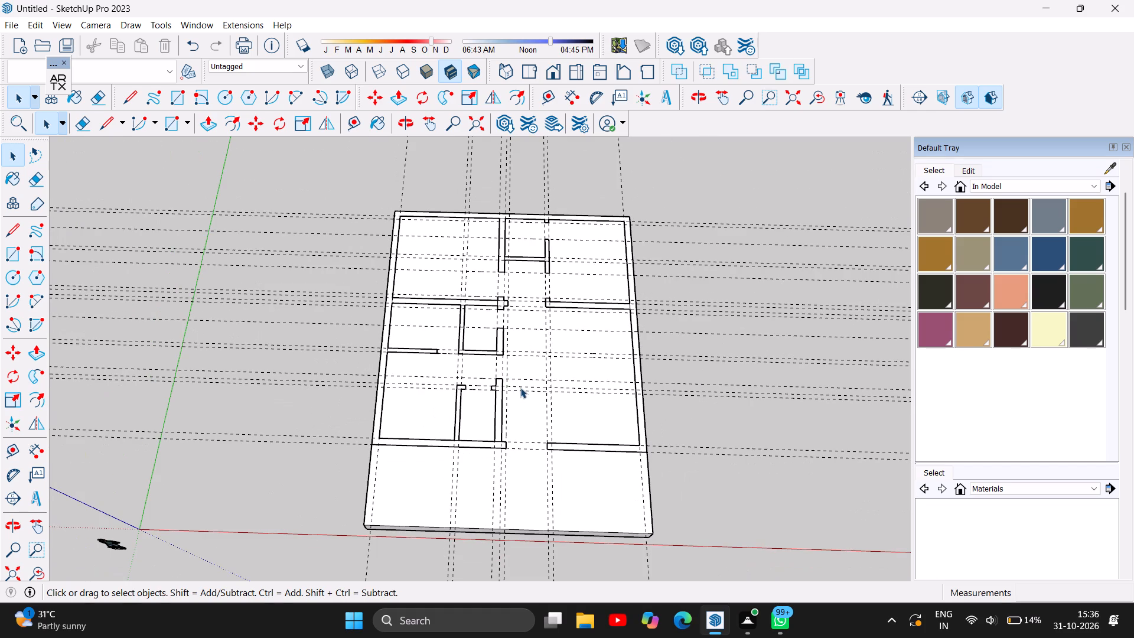
pyautogui.scroll(3, 516, 229)
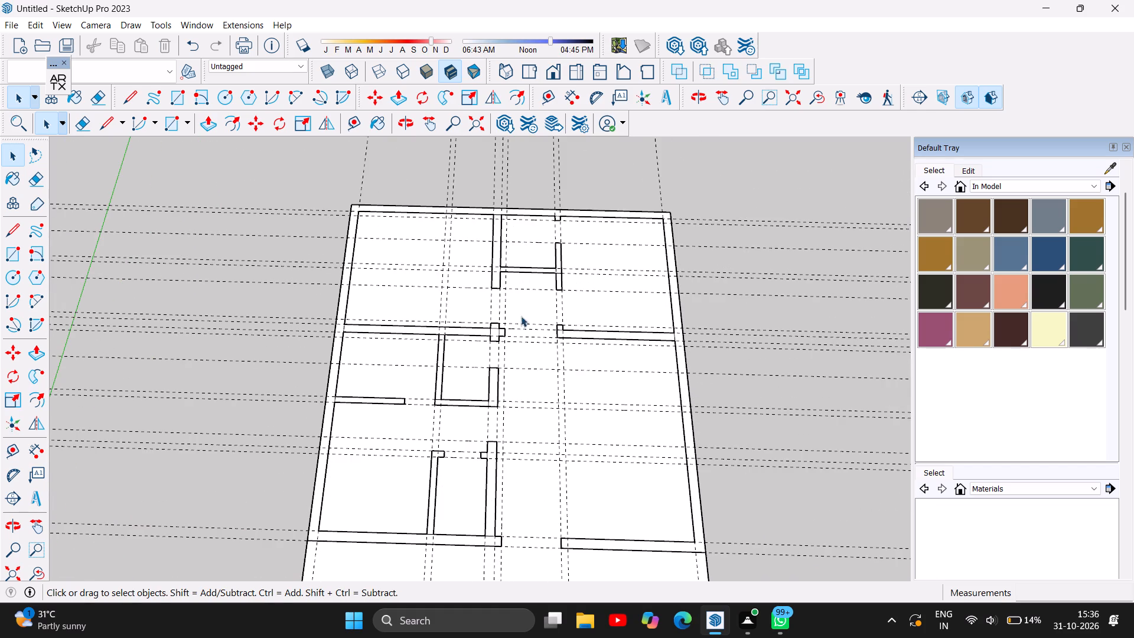
pyautogui.scroll(2, 504, 373)
pyautogui.scroll(-4, 508, 365)
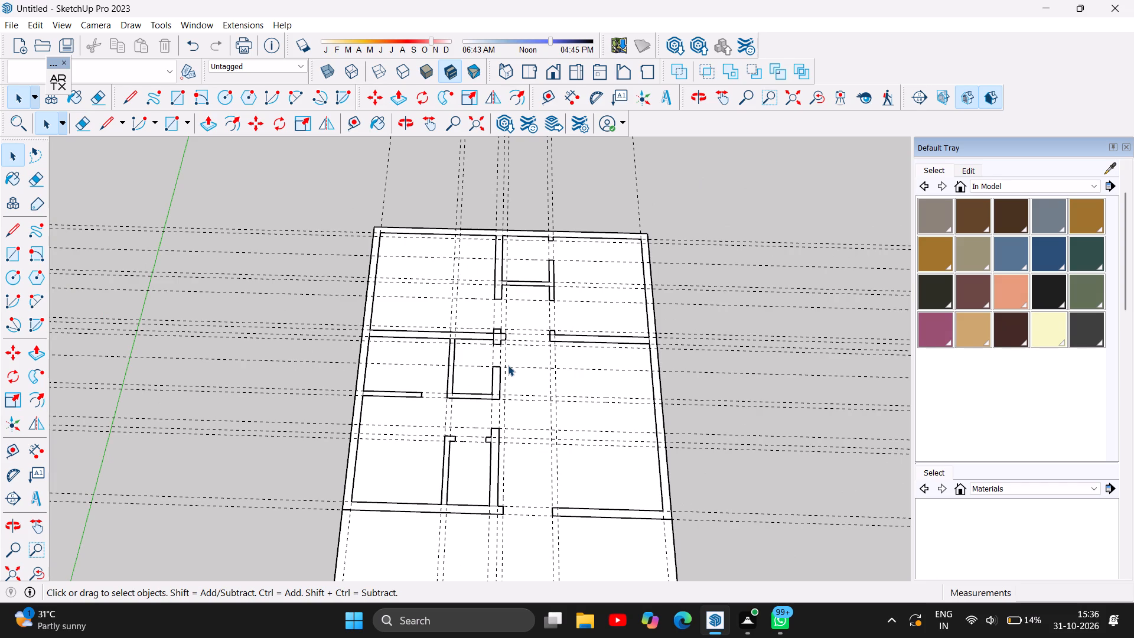
pyautogui.scroll(1, 505, 262)
pyautogui.scroll(-3, 457, 170)
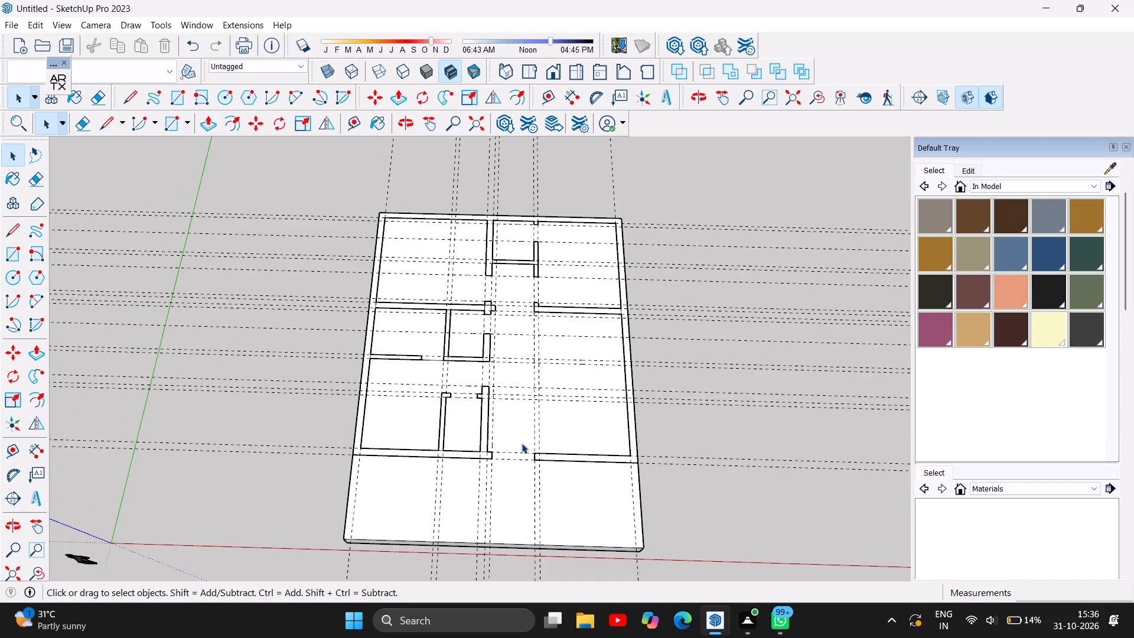
pyautogui.scroll(-1, 426, 491)
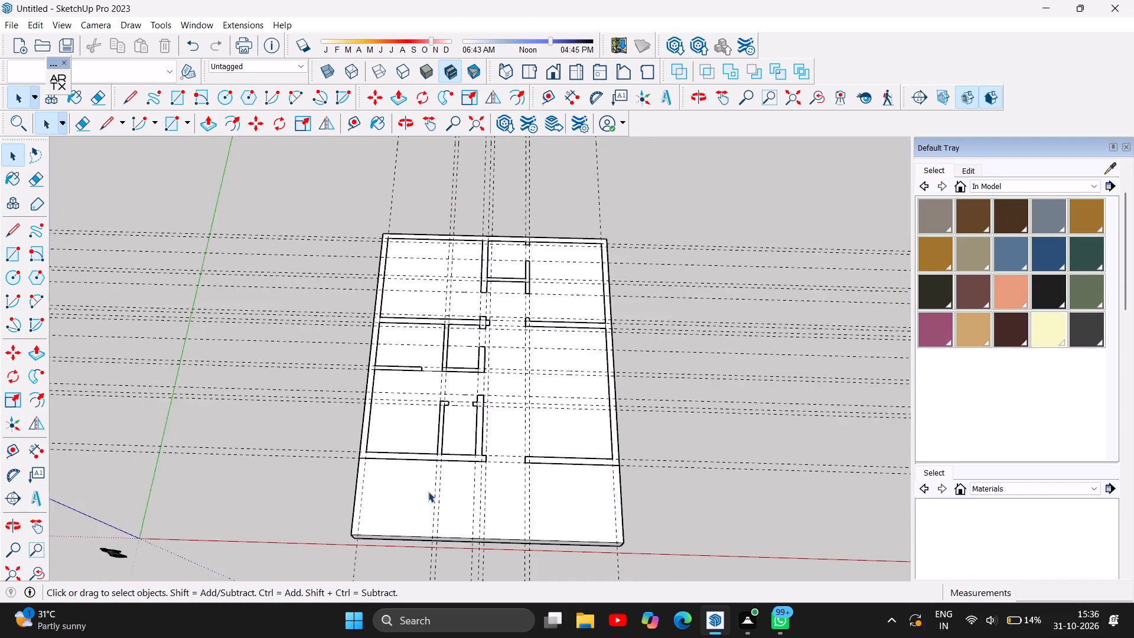
pyautogui.scroll(-1, 428, 491)
pyautogui.scroll(3, 470, 516)
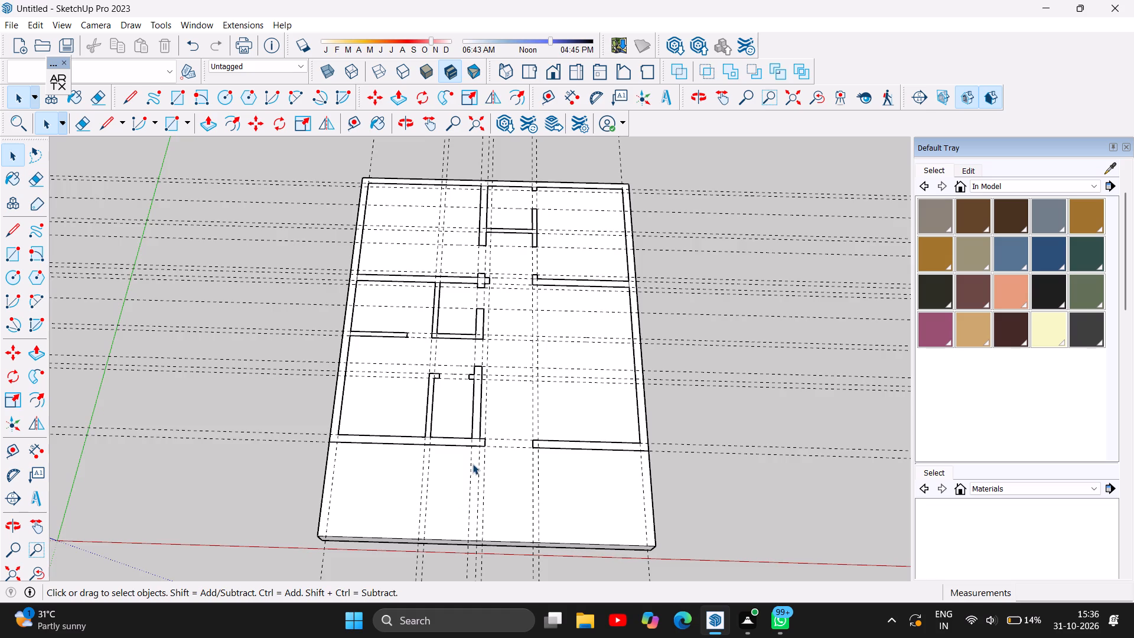
pyautogui.scroll(-3, 472, 464)
pyautogui.scroll(6, 506, 520)
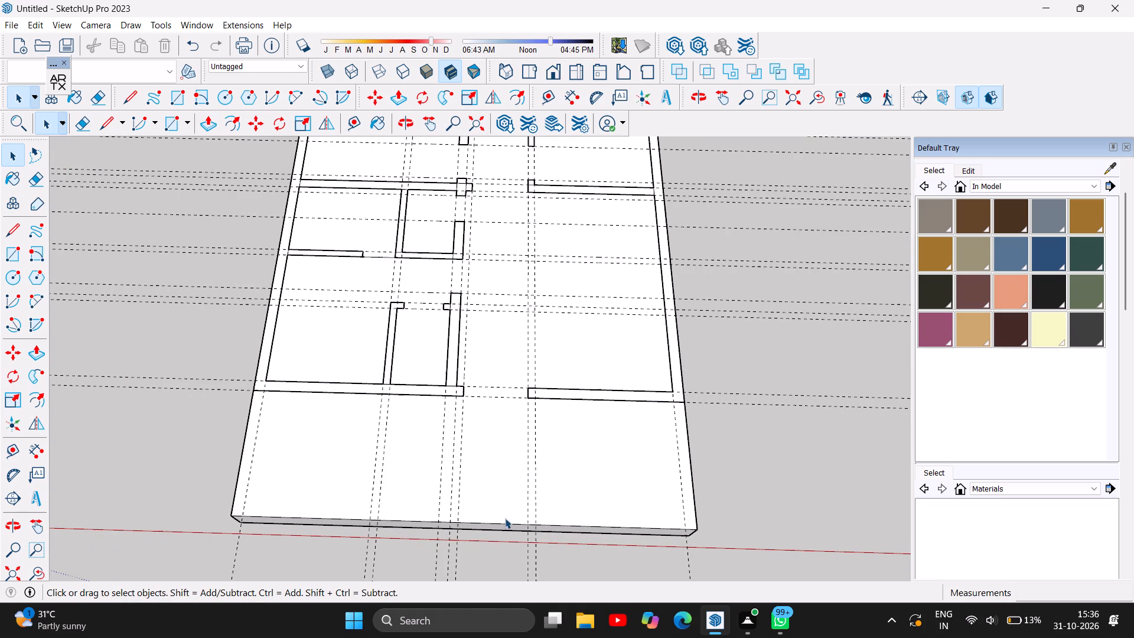
pyautogui.scroll(-3, 479, 410)
pyautogui.scroll(5, 413, 439)
pyautogui.scroll(-1, 444, 409)
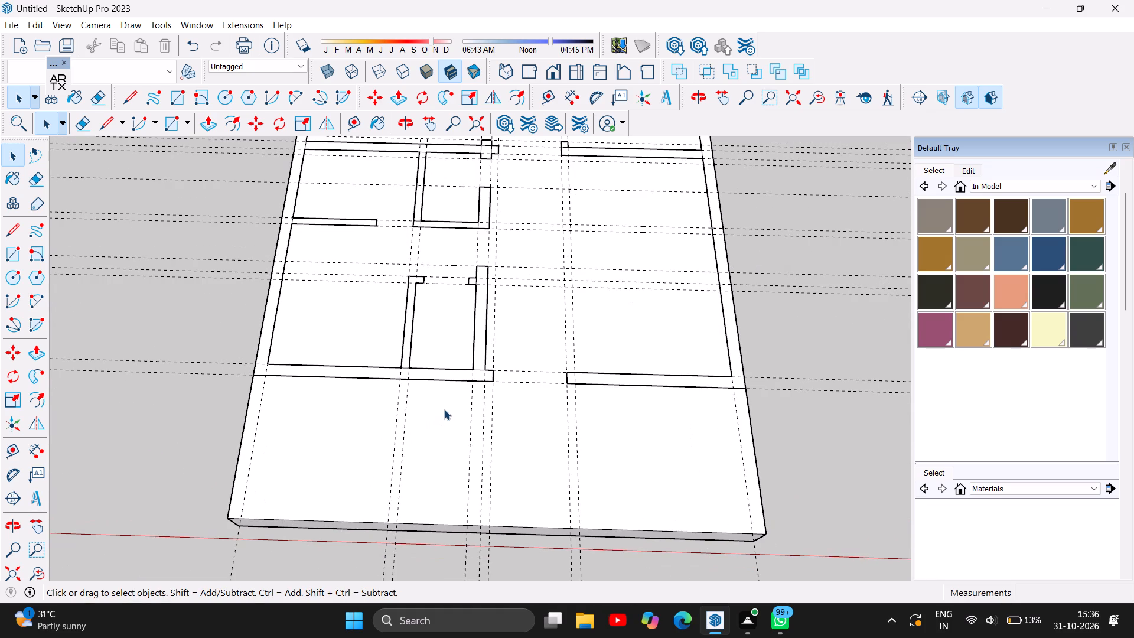
pyautogui.scroll(1, 444, 409)
pyautogui.scroll(-8, 444, 409)
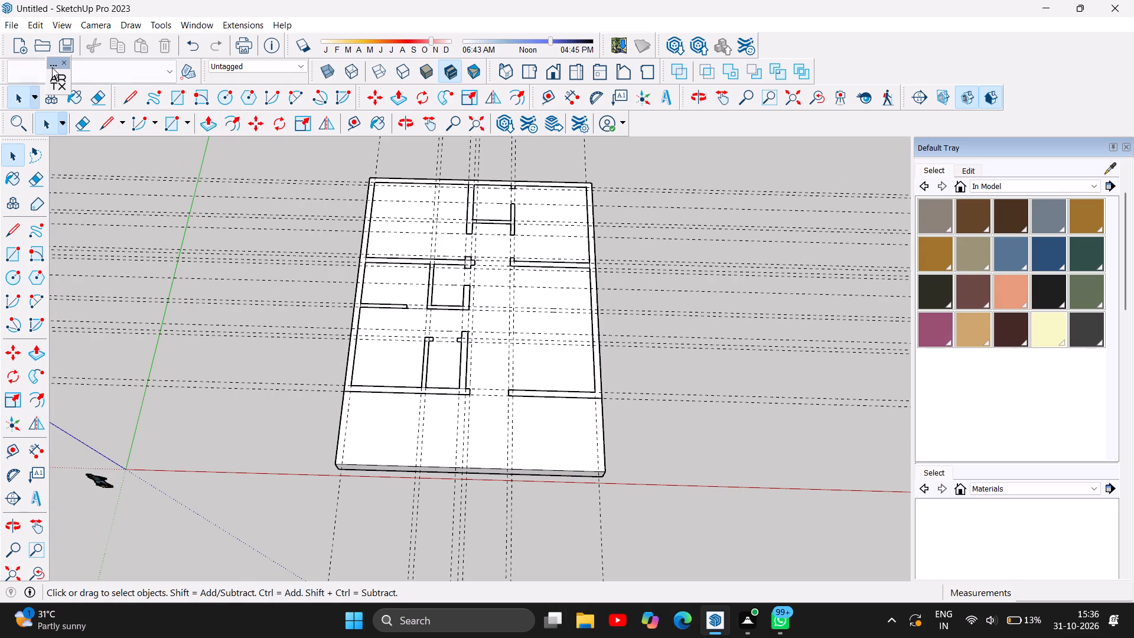
# Delete all construction guides from the model.
pyautogui.click(11, 22)
pyautogui.click(34, 24)
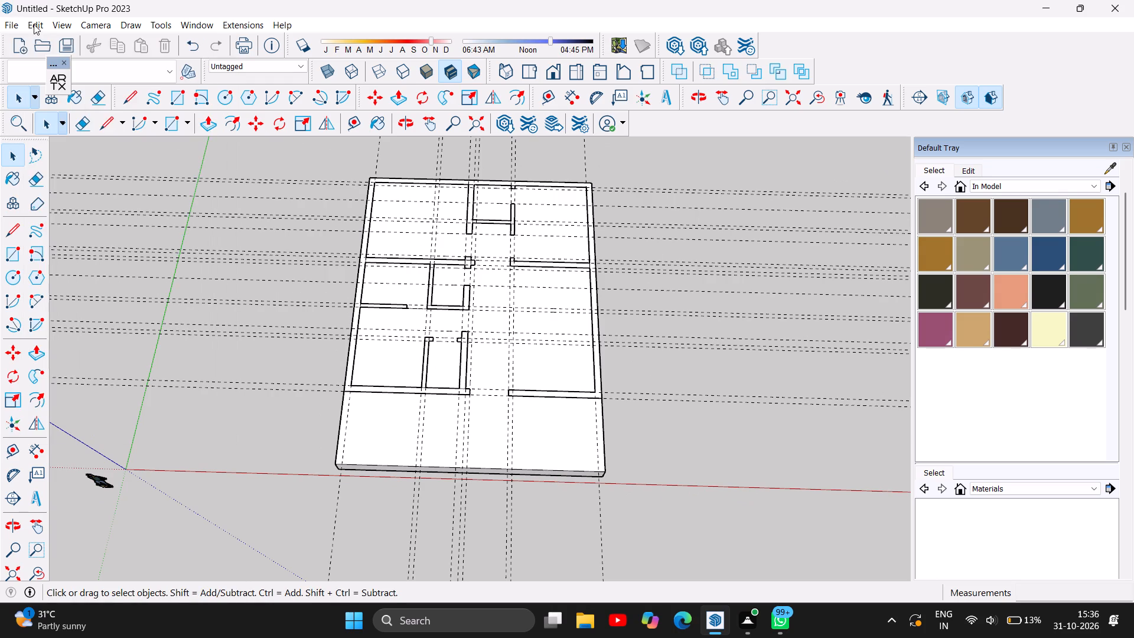
pyautogui.click(34, 24)
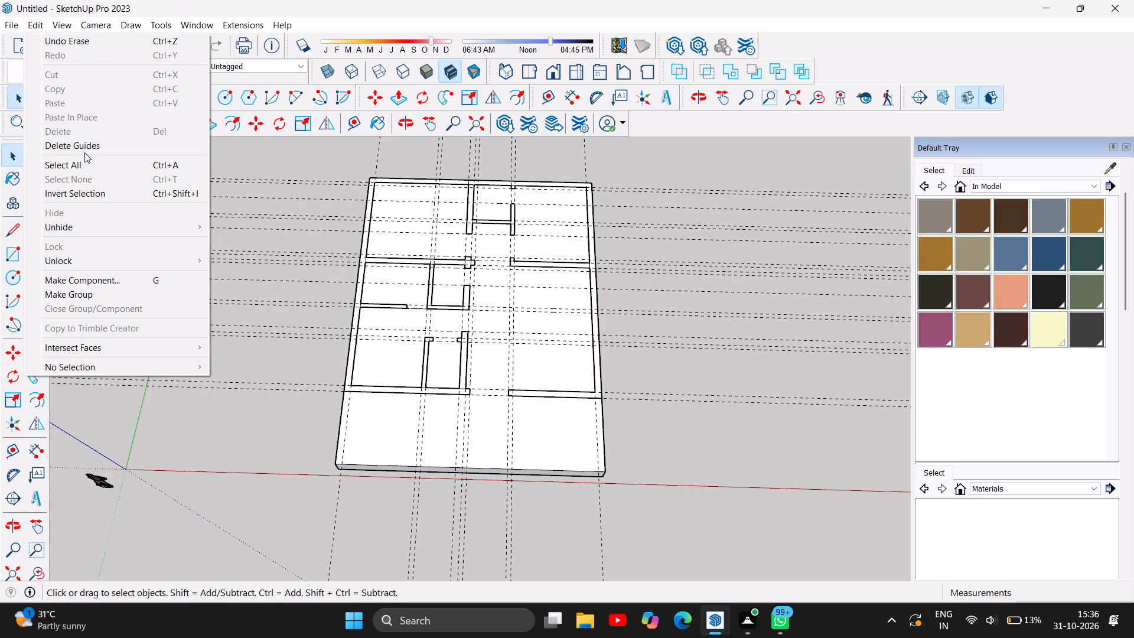
pyautogui.click(96, 147)
# Delete leftover dividing edges at the small room's open-end corner, across the cross-shaped wall junction, and at the opposite wall's short stub.
pyautogui.scroll(-2, 638, 310)
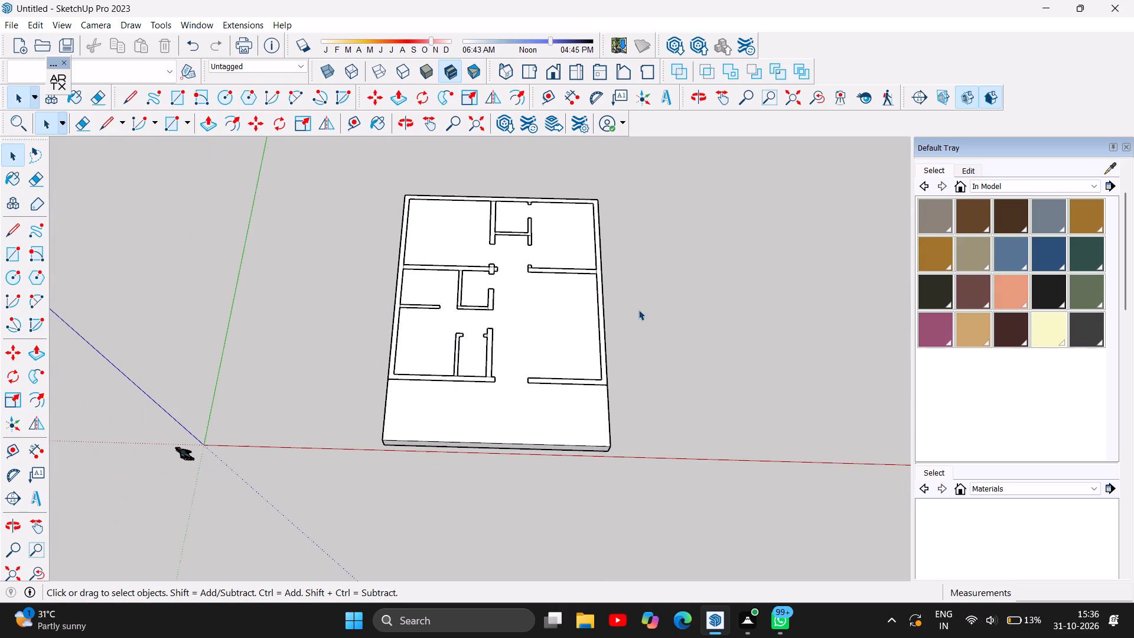
pyautogui.scroll(3, 502, 275)
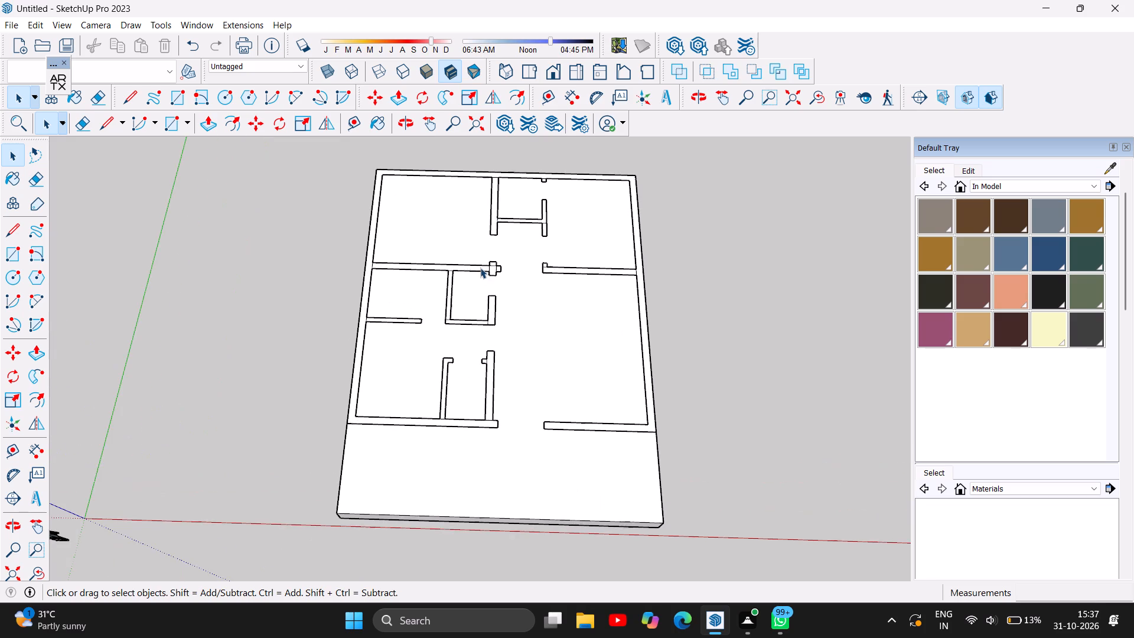
pyautogui.scroll(4, 486, 259)
pyautogui.scroll(2, 609, 275)
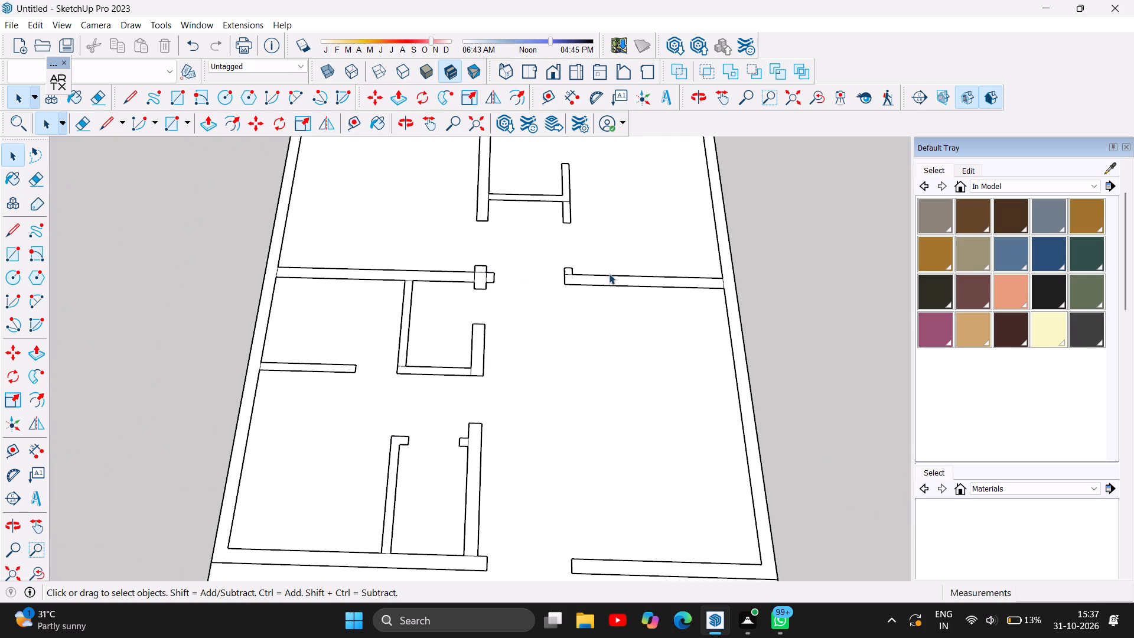
pyautogui.scroll(2, 609, 274)
pyautogui.scroll(3, 573, 223)
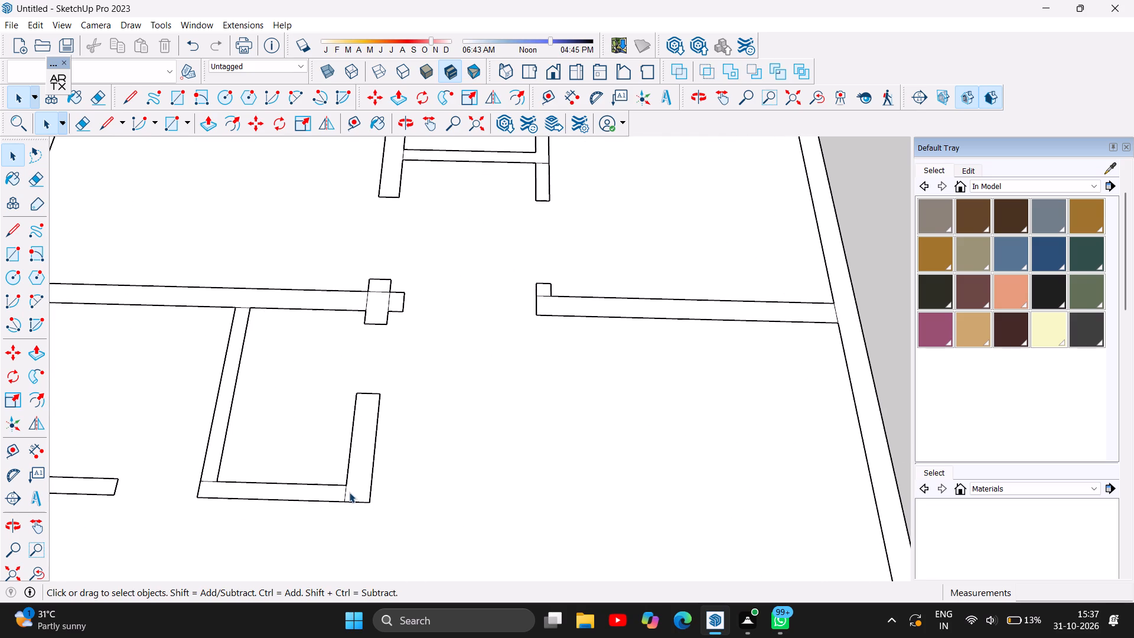
pyautogui.click(344, 493)
pyautogui.press('Delete')
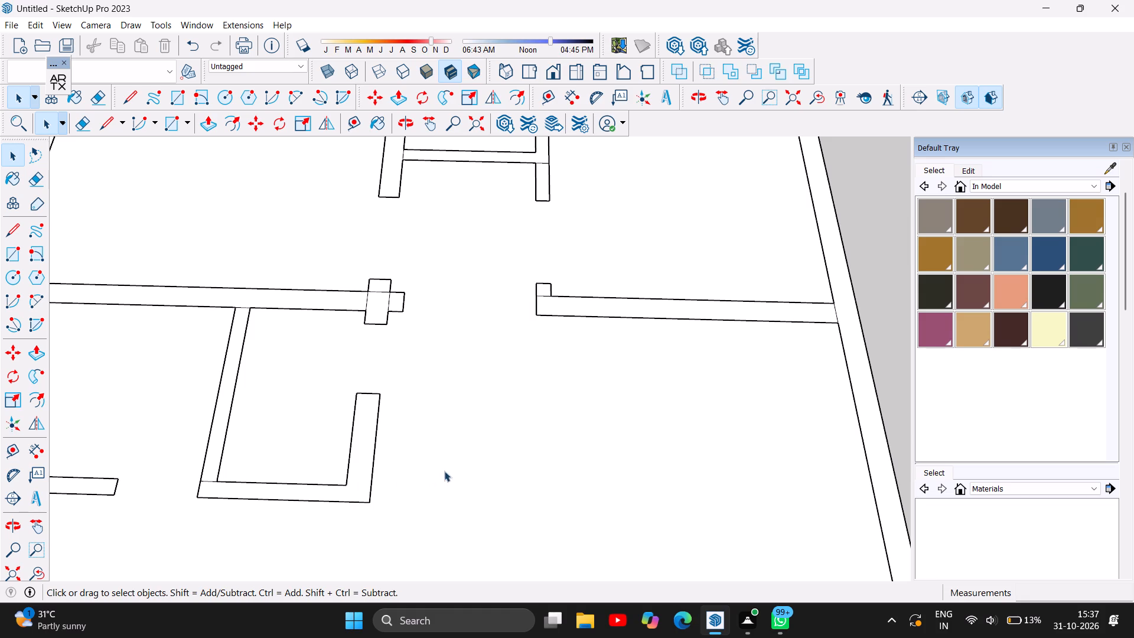
pyautogui.click(377, 291)
pyautogui.press('Delete')
pyautogui.click(545, 295)
pyautogui.press('Delete')
# Delete the dividing edges at both ends of the short crosswise wall that links the two parallel walls in the rear room.
pyautogui.click(539, 161)
pyautogui.click(540, 161)
pyautogui.press('Delete')
pyautogui.click(403, 155)
pyautogui.press('Delete')
# Delete the dividing edges on both sides of the cross-shaped wall junction so it merges with the long wall and short stub.
pyautogui.scroll(-5, 589, 350)
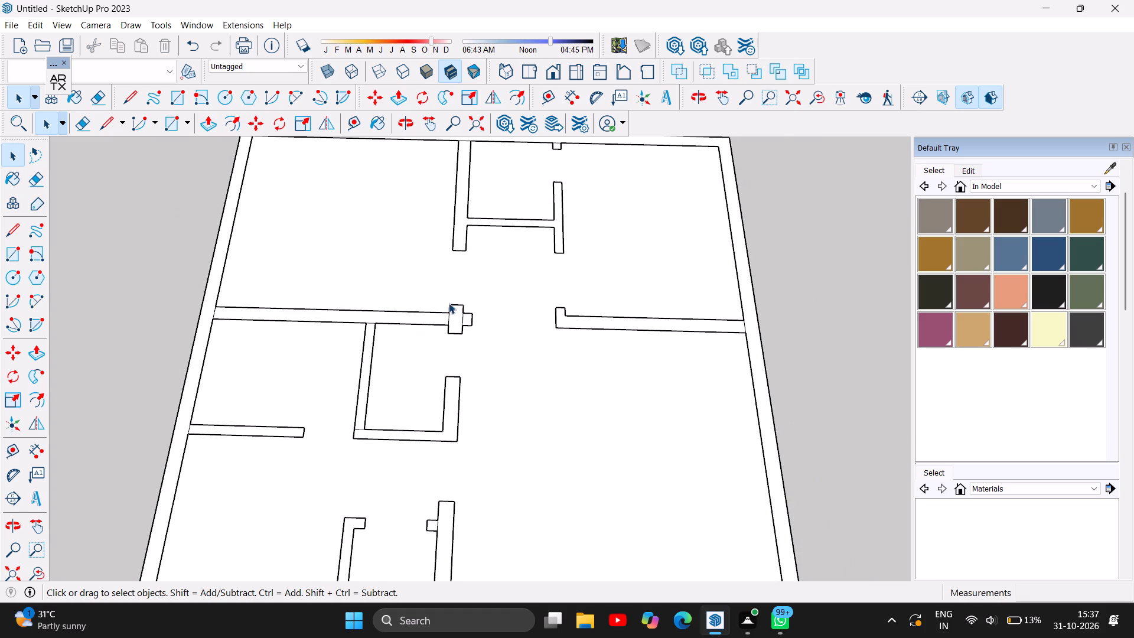
pyautogui.click(449, 315)
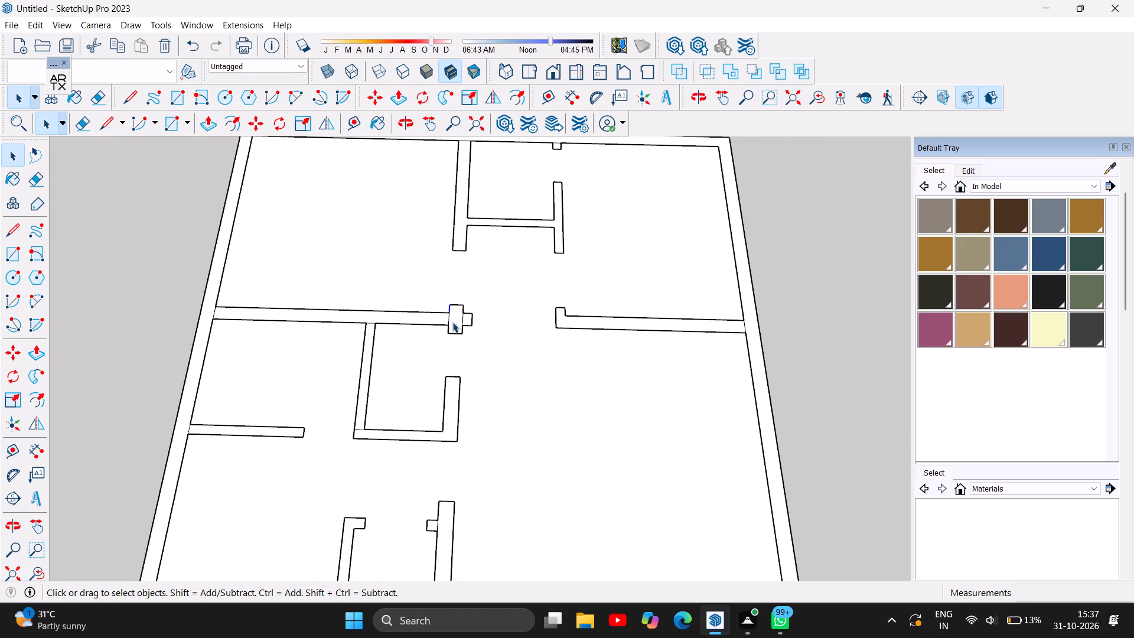
pyautogui.scroll(3, 447, 320)
pyautogui.click(448, 318)
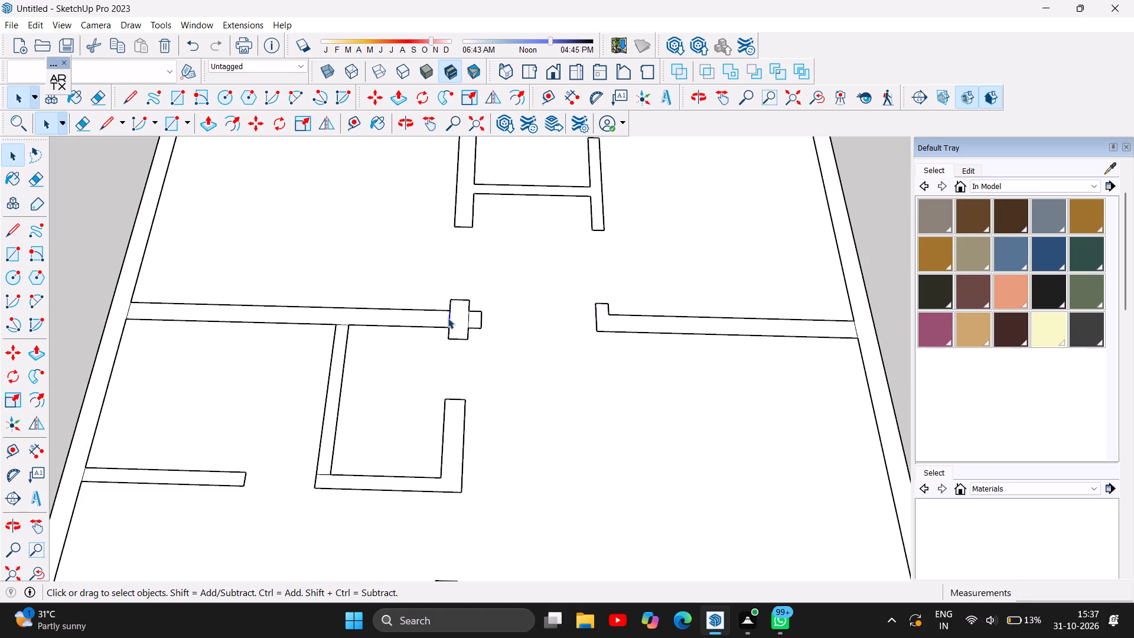
pyautogui.press('Delete')
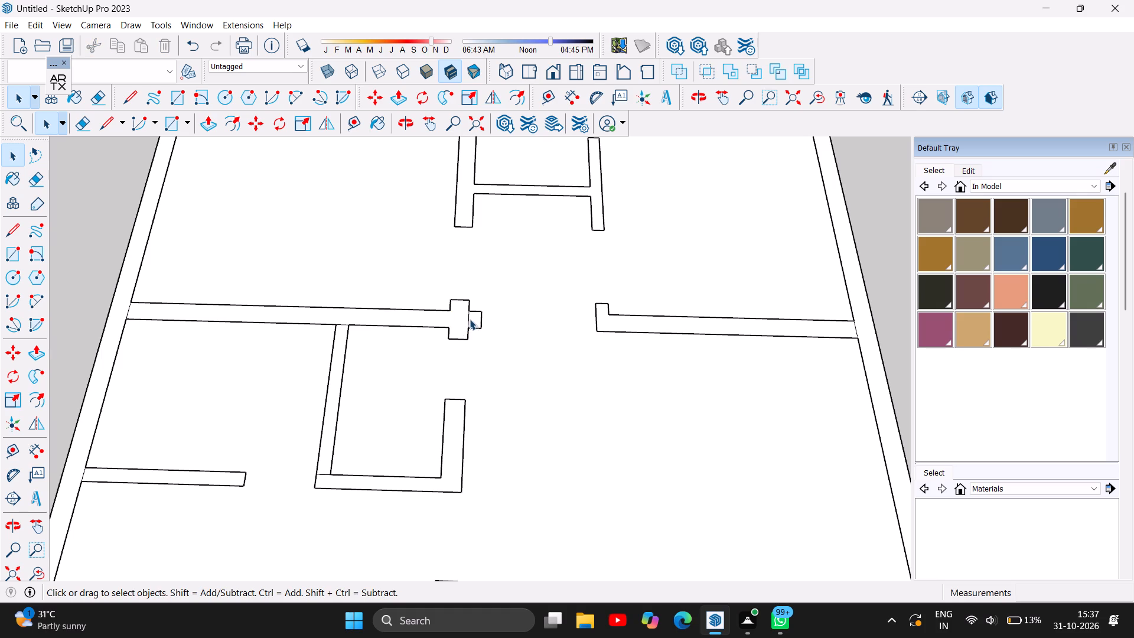
pyautogui.click(470, 319)
pyautogui.press('Delete')
# Delete the leftover dividing edge at the small room's closed corner, where its partition meets the crosswise wall.
pyautogui.click(325, 472)
pyautogui.click(326, 474)
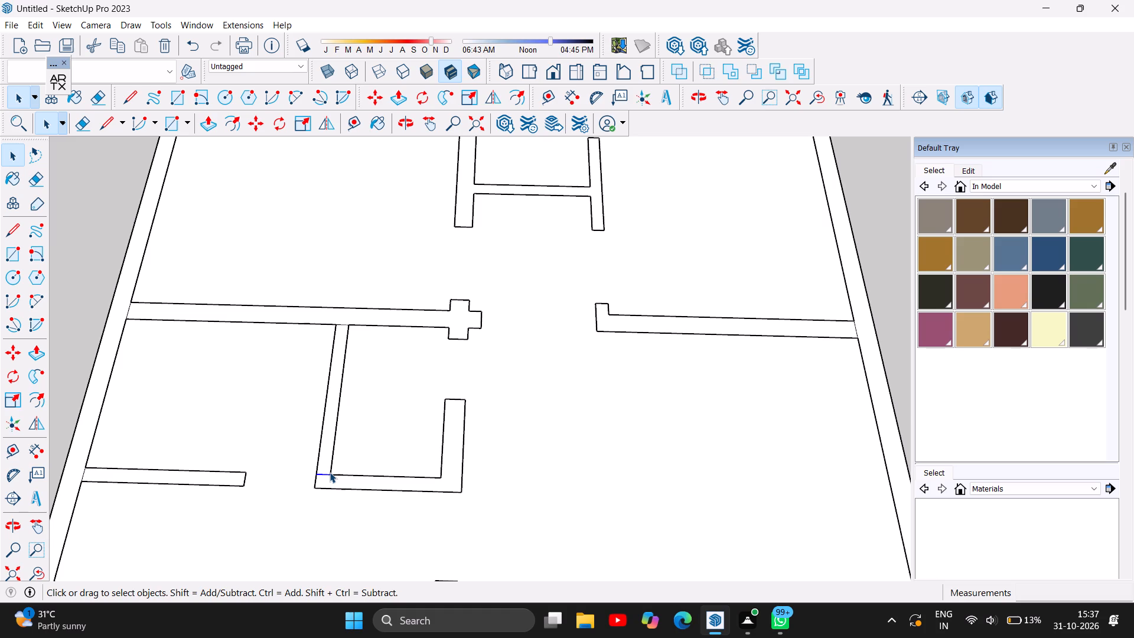
pyautogui.press('Delete')
# Delete the dividing edges where the short interior wall and both middle crosswise walls meet the outer side walls.
pyautogui.click(86, 474)
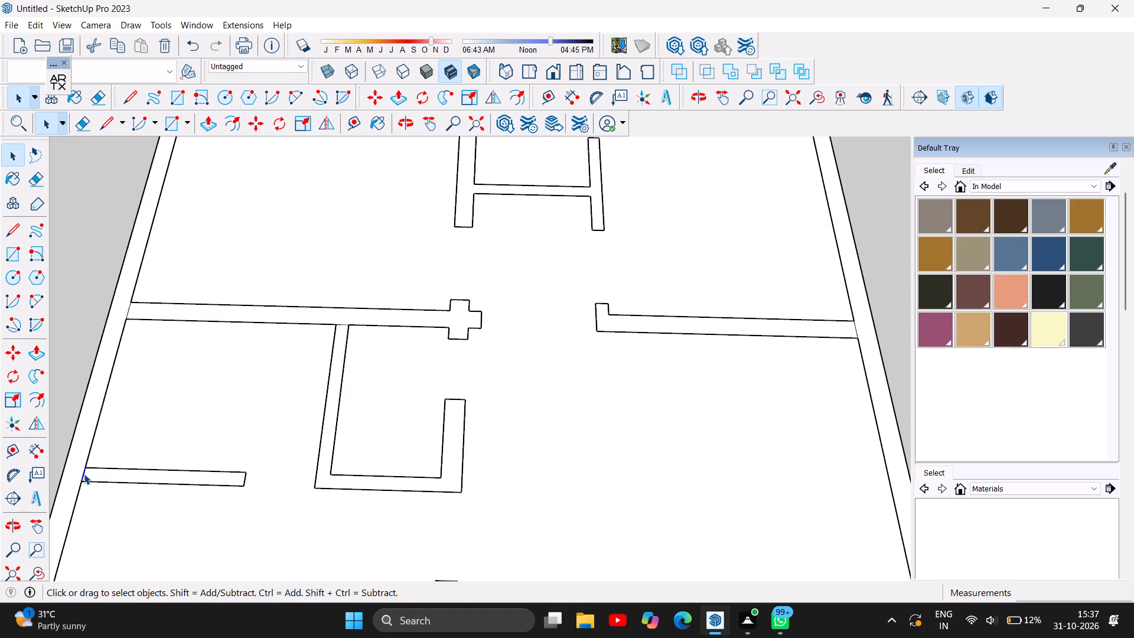
pyautogui.press('Delete')
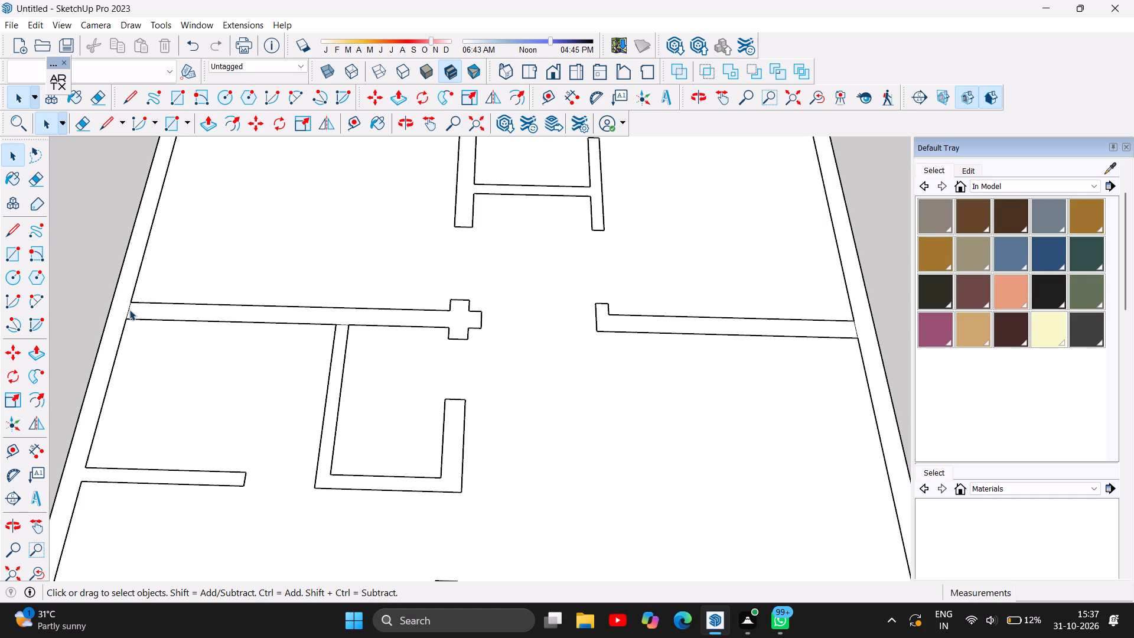
pyautogui.click(129, 310)
pyautogui.press('Delete')
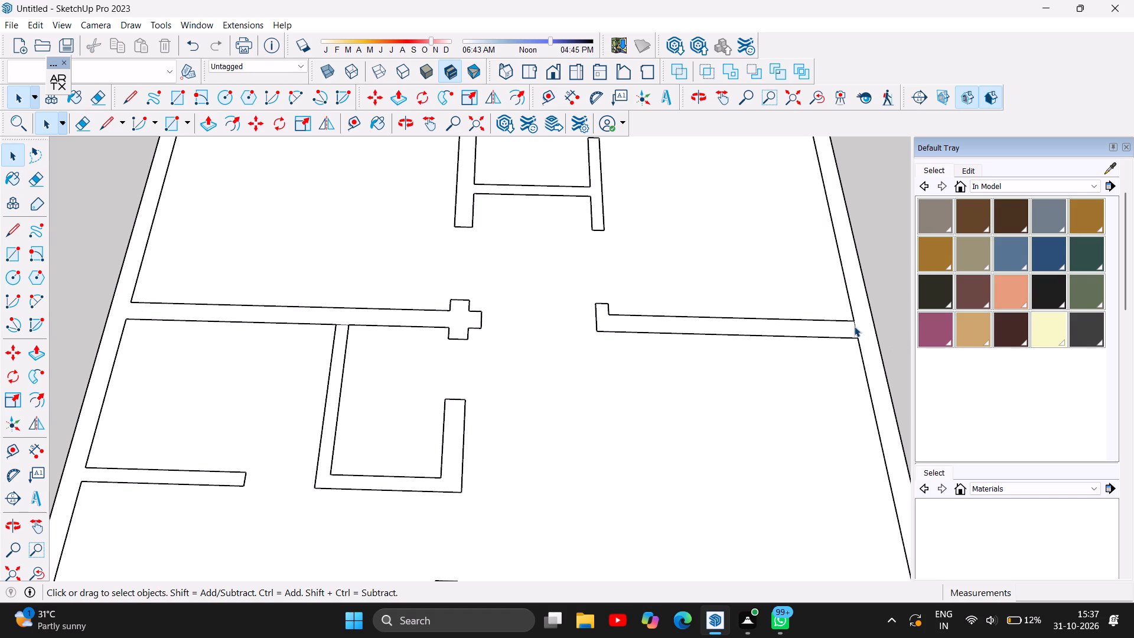
pyautogui.click(854, 326)
pyautogui.press('Delete')
# Delete the dividing edge where the small room's partition meets the long middle wall.
pyautogui.scroll(-5, 591, 463)
pyautogui.scroll(3, 434, 380)
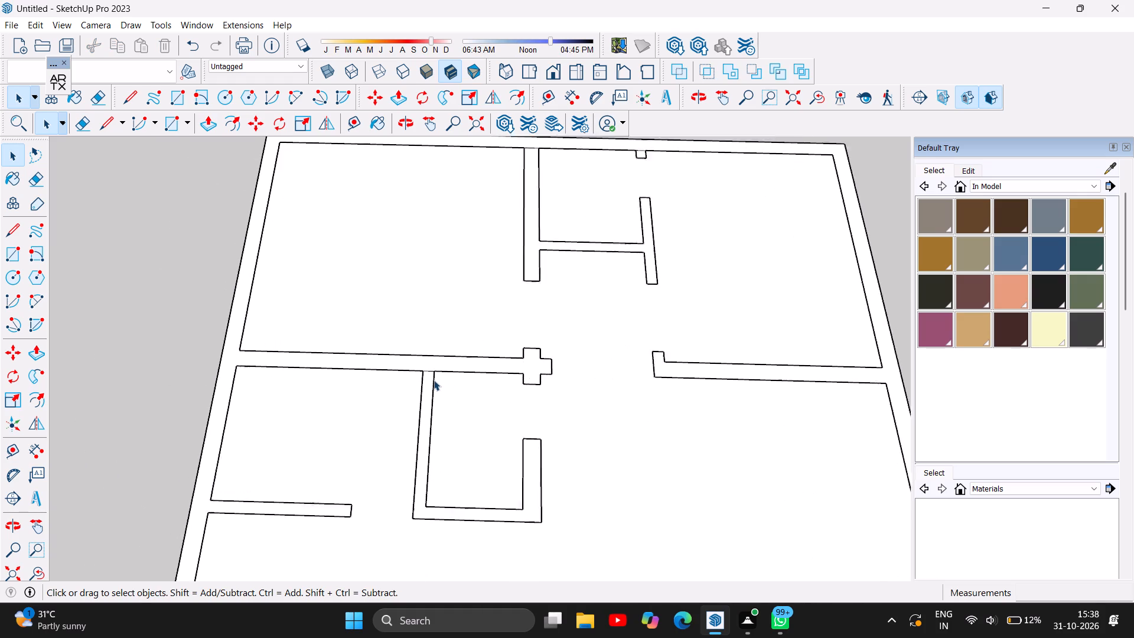
pyautogui.scroll(2, 434, 380)
pyautogui.click(423, 369)
pyautogui.press('Delete')
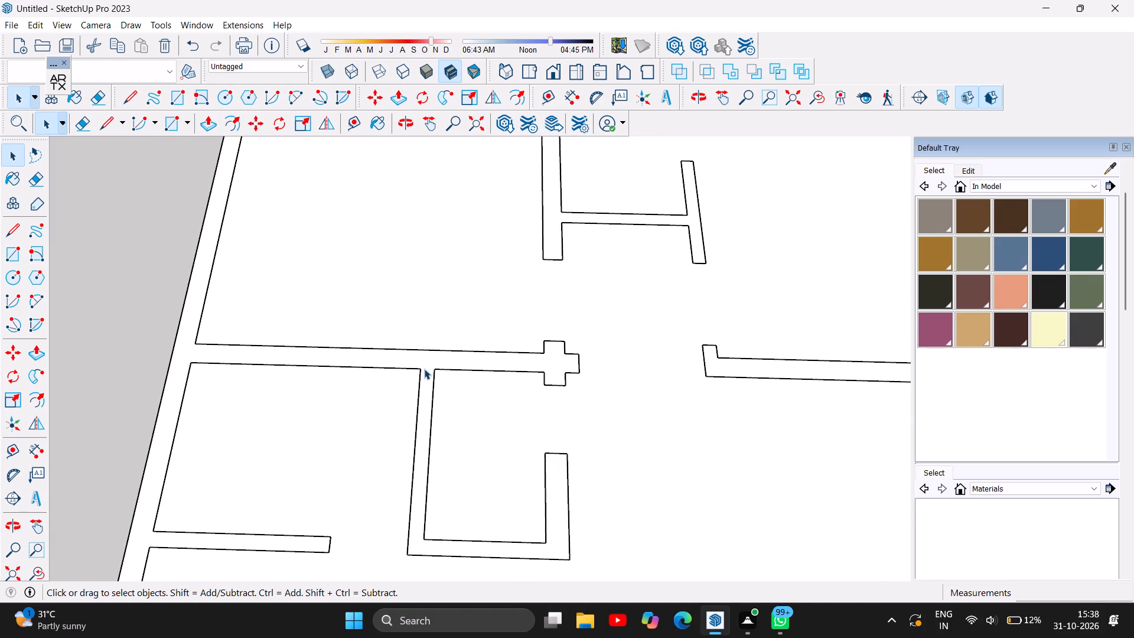
# Delete the dividing edges where the rear partition and the short stub meet the rear outer wall.
pyautogui.scroll(-6, 451, 461)
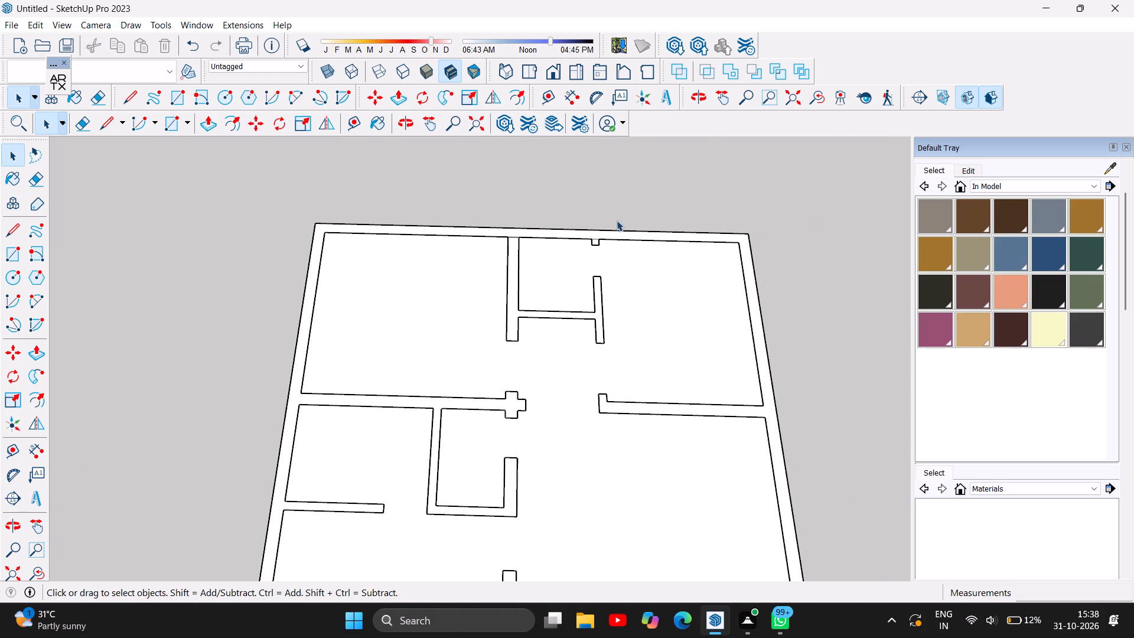
pyautogui.scroll(5, 492, 229)
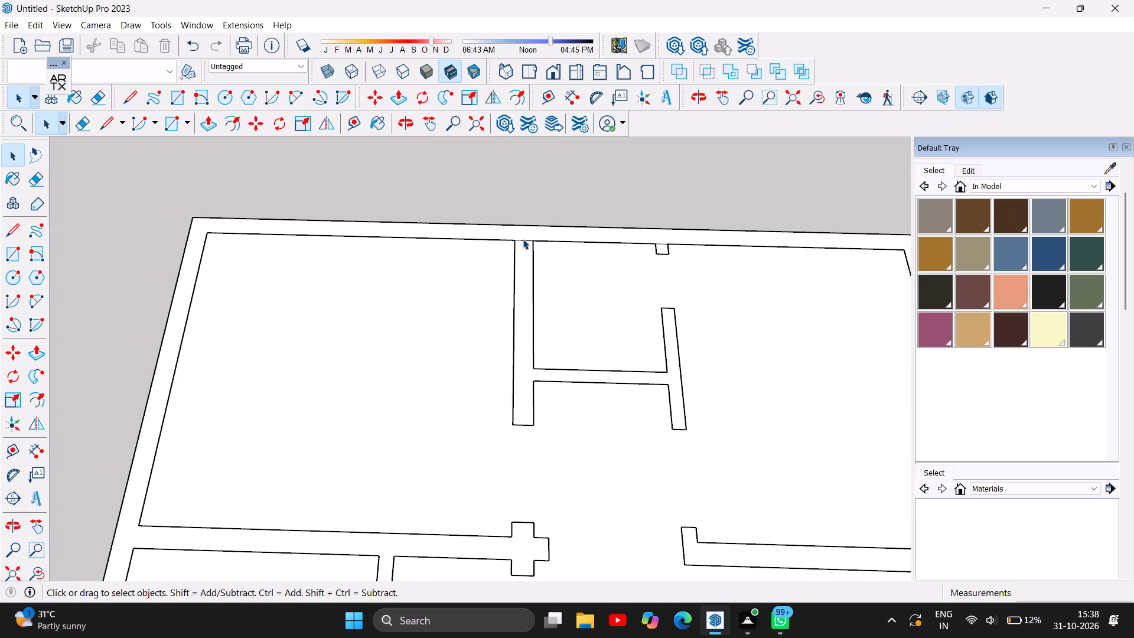
pyautogui.click(523, 239)
pyautogui.press('Delete')
pyautogui.scroll(-3, 523, 239)
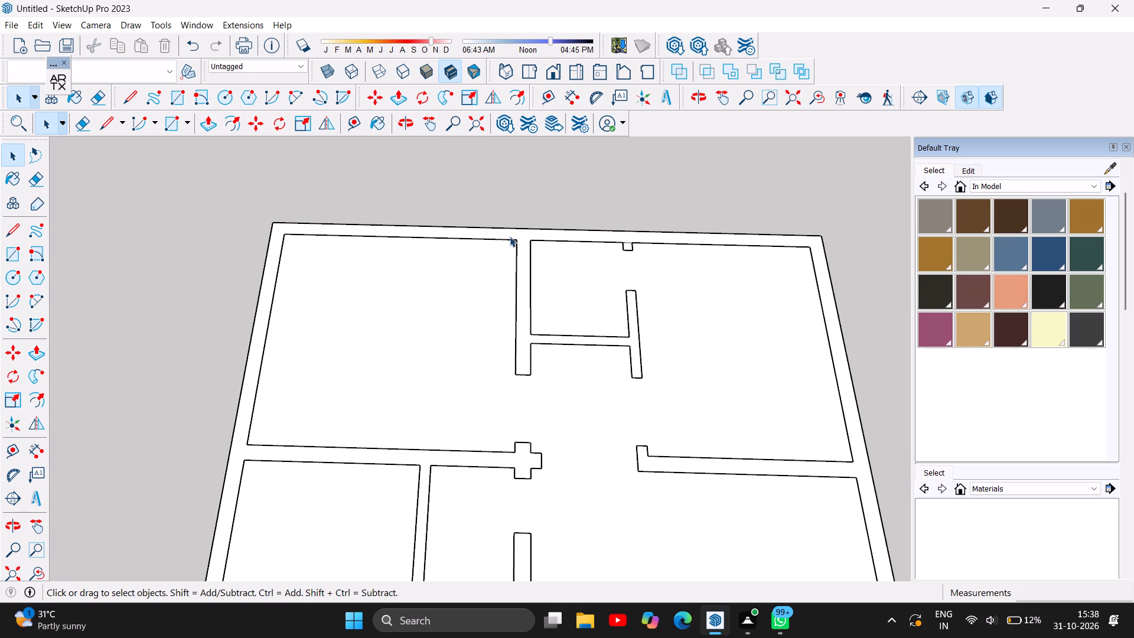
pyautogui.scroll(-2, 376, 213)
pyautogui.scroll(4, 624, 257)
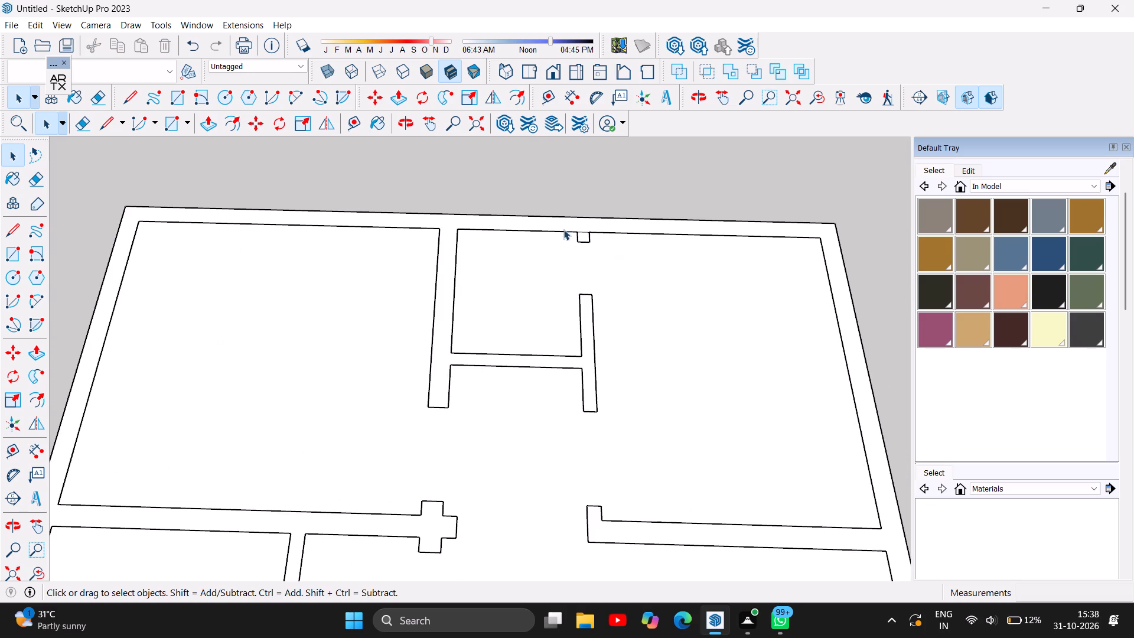
pyautogui.scroll(3, 584, 222)
pyautogui.click(582, 236)
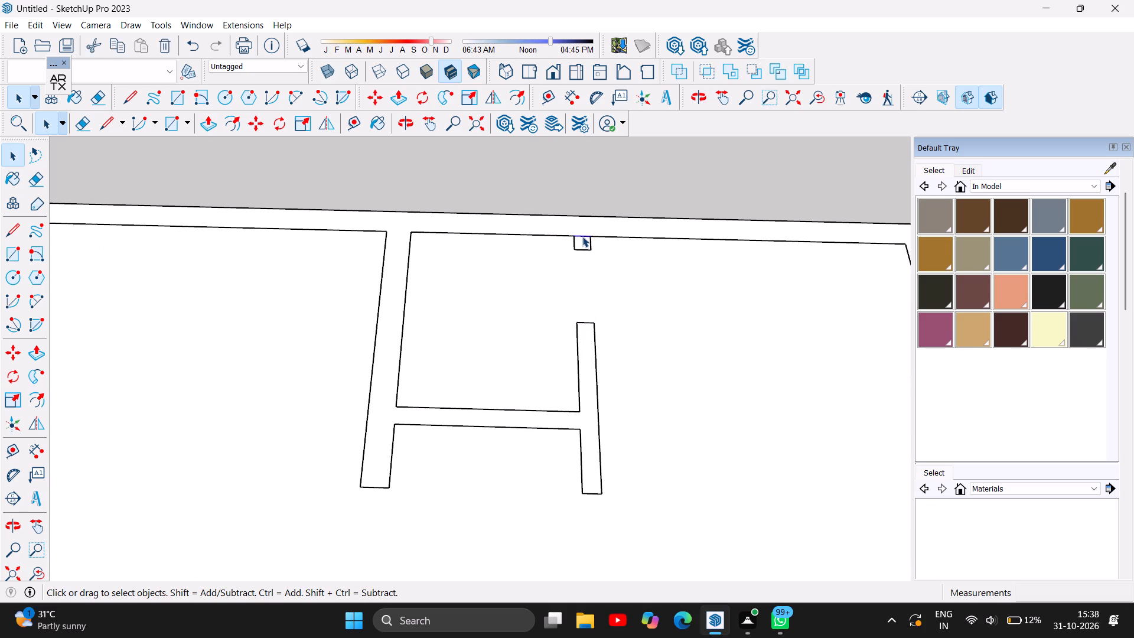
pyautogui.press('Delete')
# Delete the dividing edge between the front partition and the short stub near its free end.
pyautogui.scroll(-1, 582, 236)
pyautogui.scroll(-5, 345, 202)
pyautogui.scroll(-1, 476, 181)
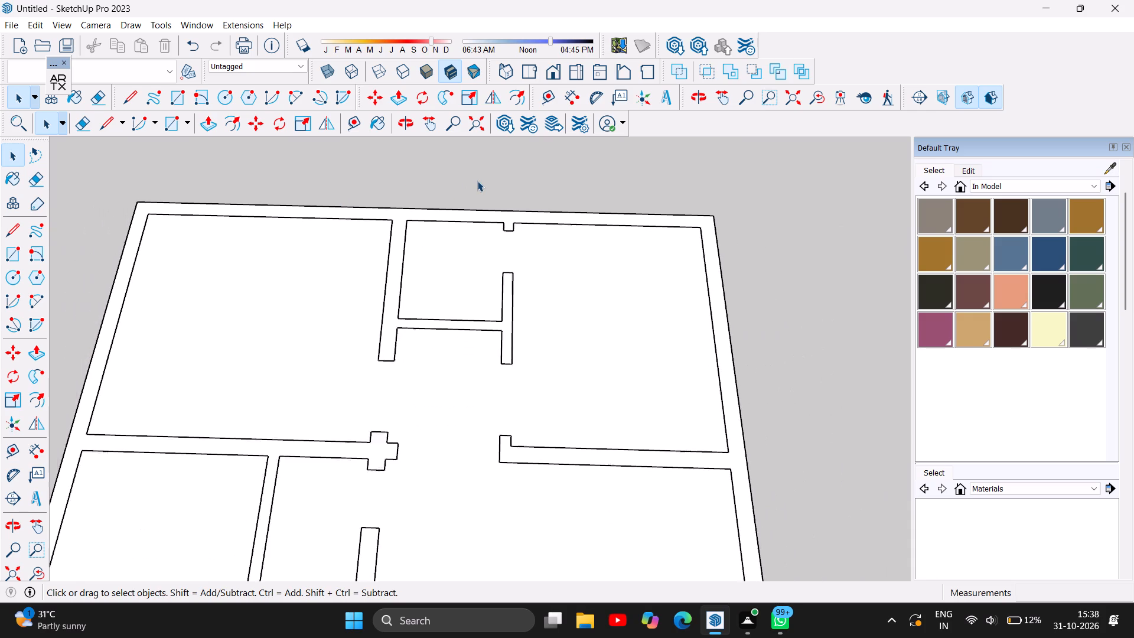
pyautogui.scroll(-5, 477, 181)
pyautogui.scroll(-5, 553, 197)
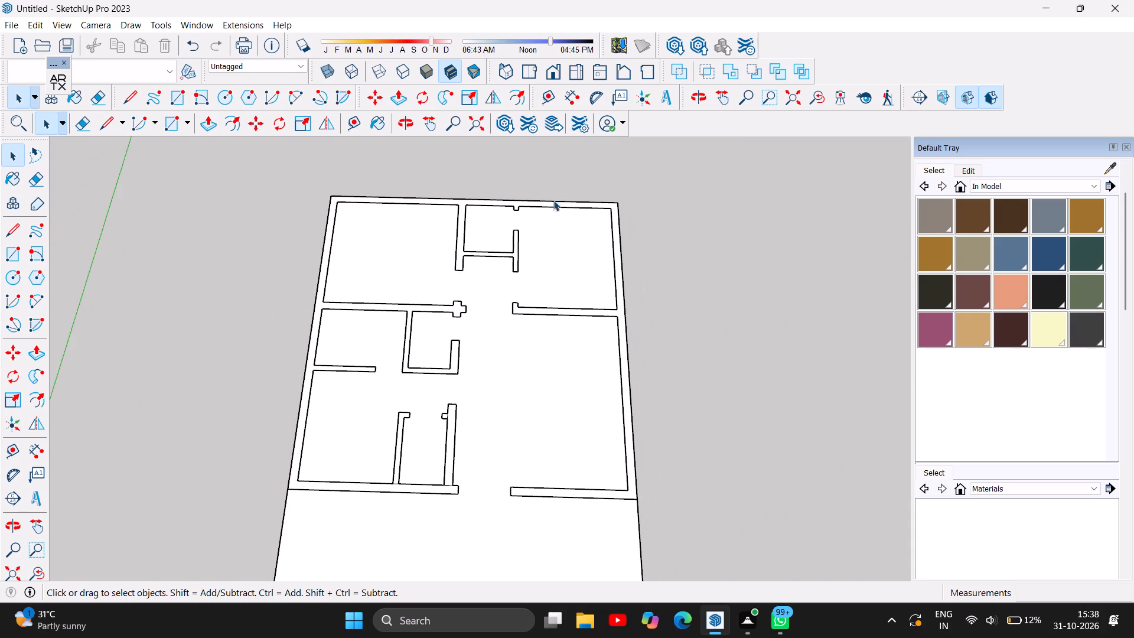
pyautogui.scroll(3, 455, 414)
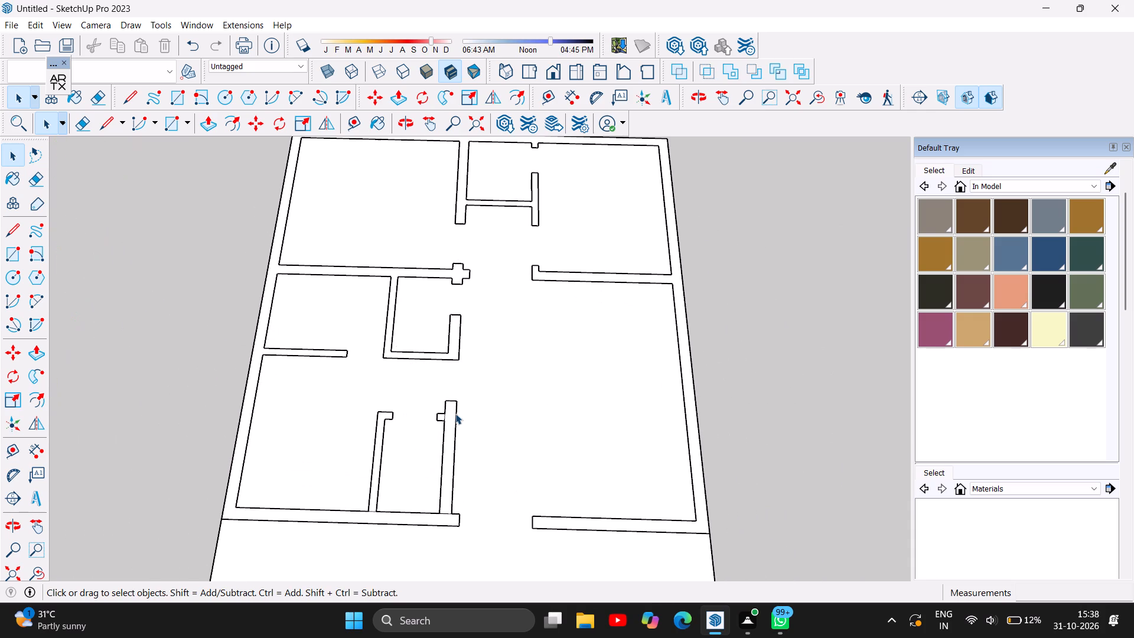
pyautogui.scroll(4, 455, 414)
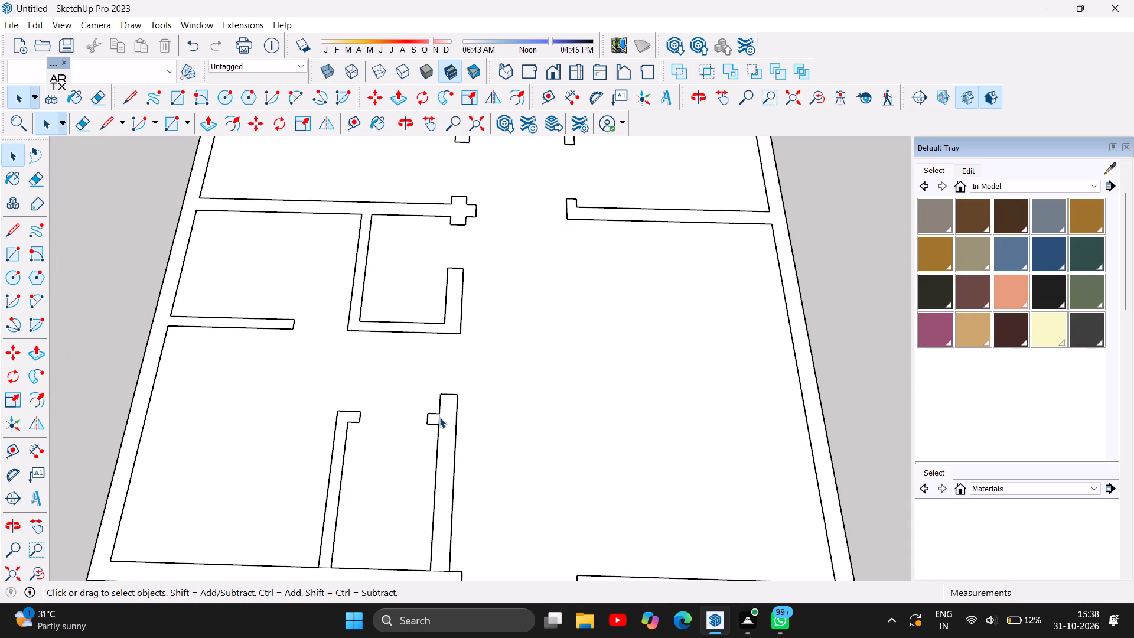
pyautogui.click(438, 418)
pyautogui.press('Delete')
# Examine the whole floor plan on the slab, checking the wall junctions and the open area in front.
pyautogui.scroll(-8, 519, 305)
pyautogui.scroll(-2, 532, 366)
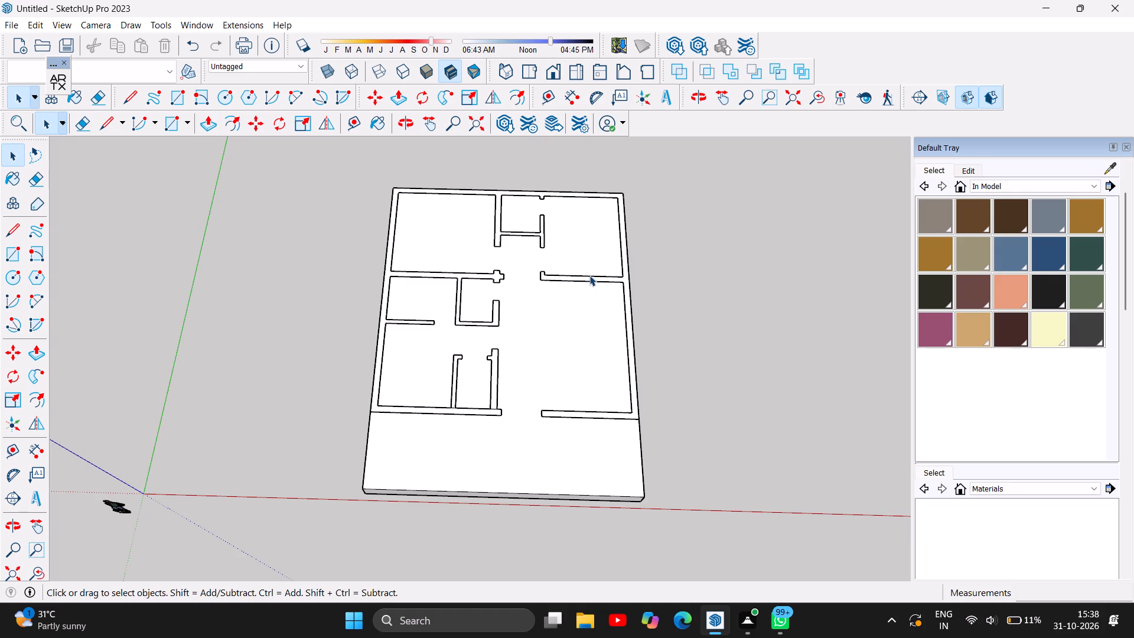
pyautogui.scroll(2, 462, 361)
pyautogui.scroll(1, 343, 372)
pyautogui.scroll(1, 413, 216)
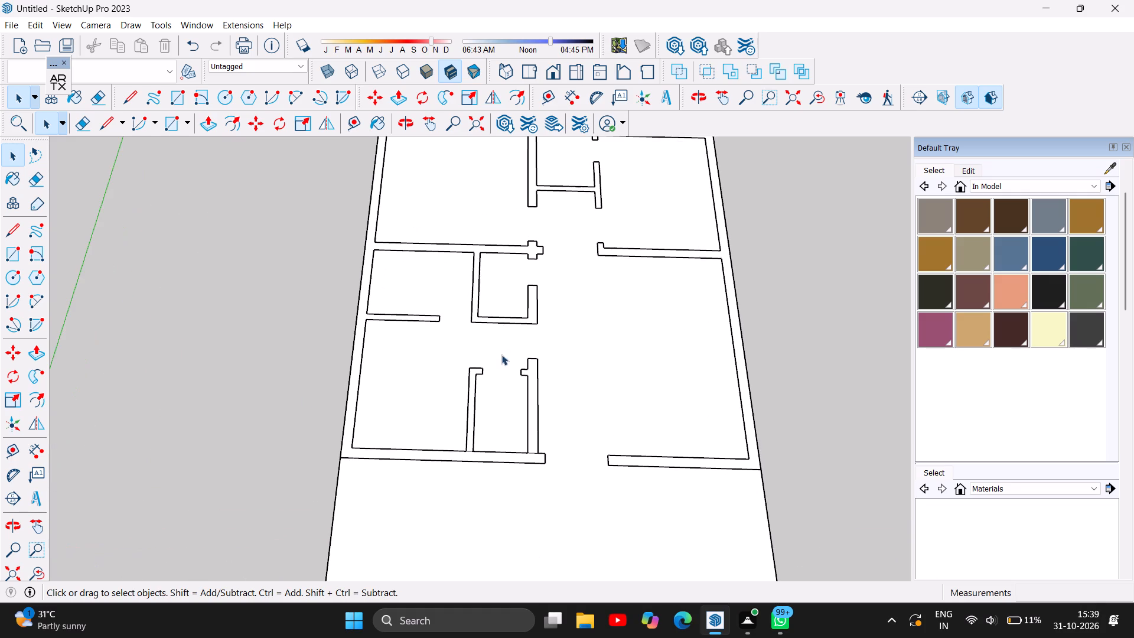
pyautogui.scroll(1, 562, 304)
pyautogui.scroll(-1, 562, 304)
pyautogui.scroll(-4, 575, 350)
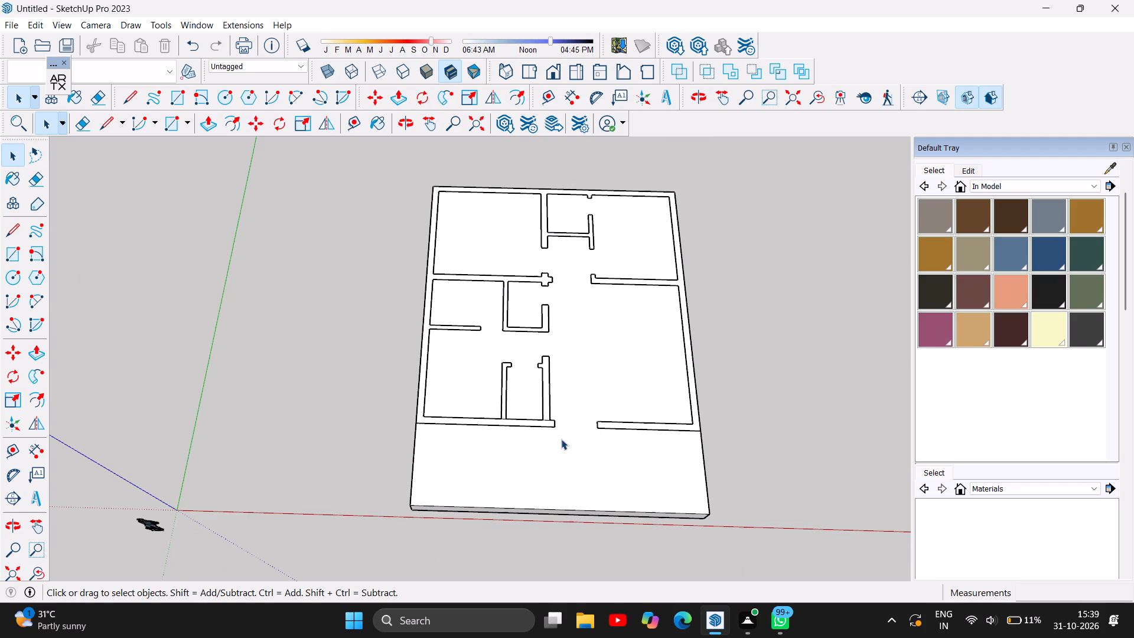
# Place a guide 6' out from the front wall's outer edge onto the open slab area, and a second guide 9" beyond it.
pyautogui.press('t')
pyautogui.click(484, 422)
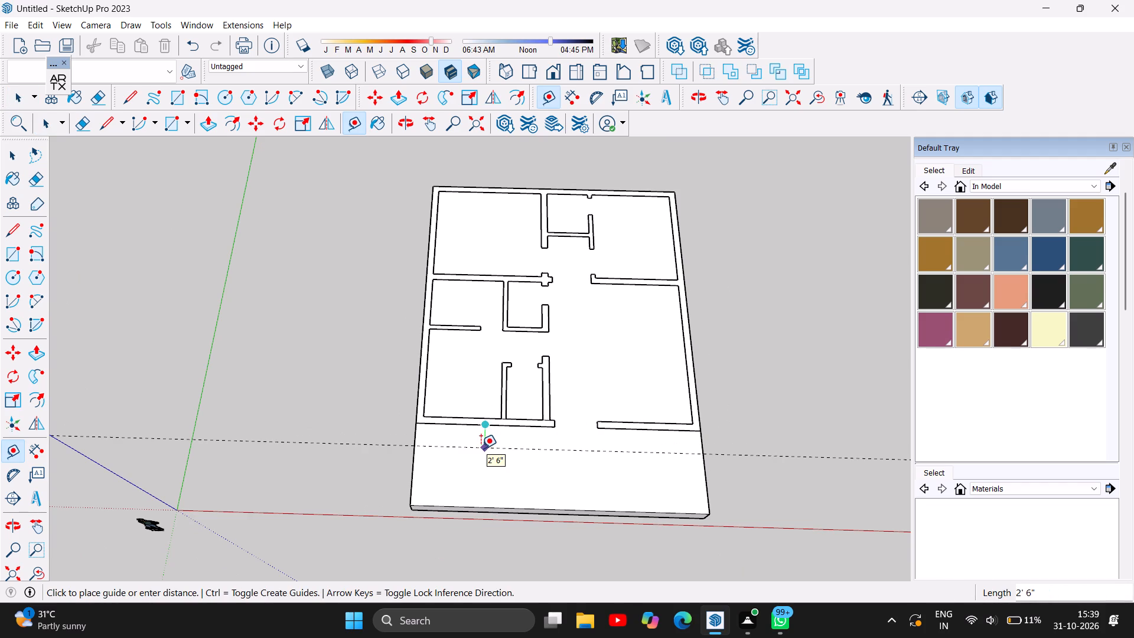
pyautogui.write("6'")
pyautogui.press('Return')
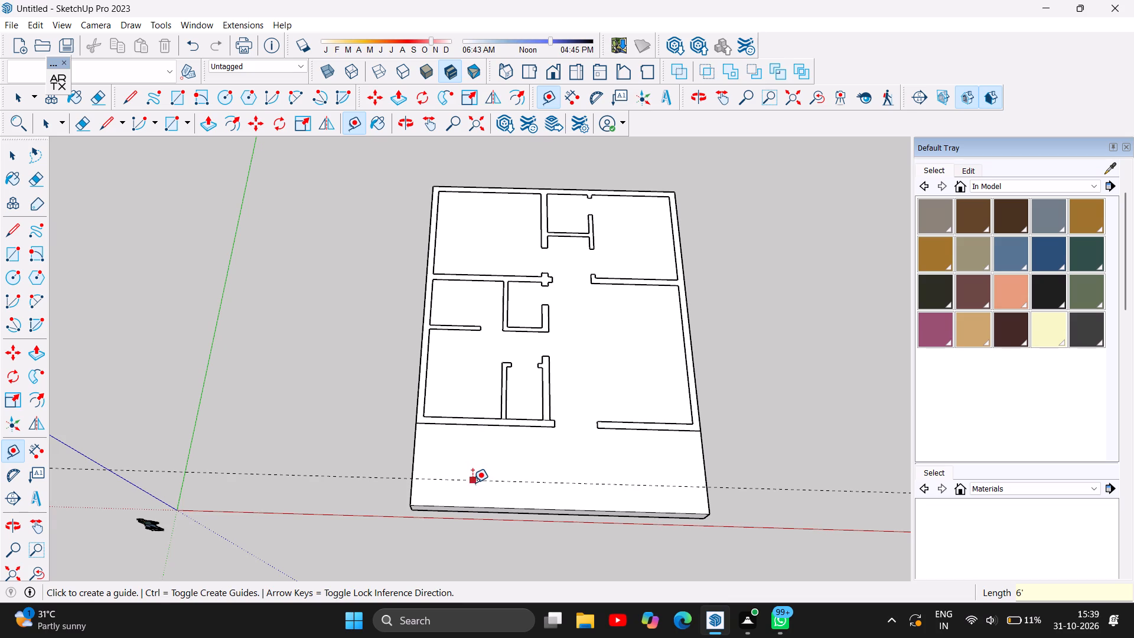
pyautogui.click(472, 481)
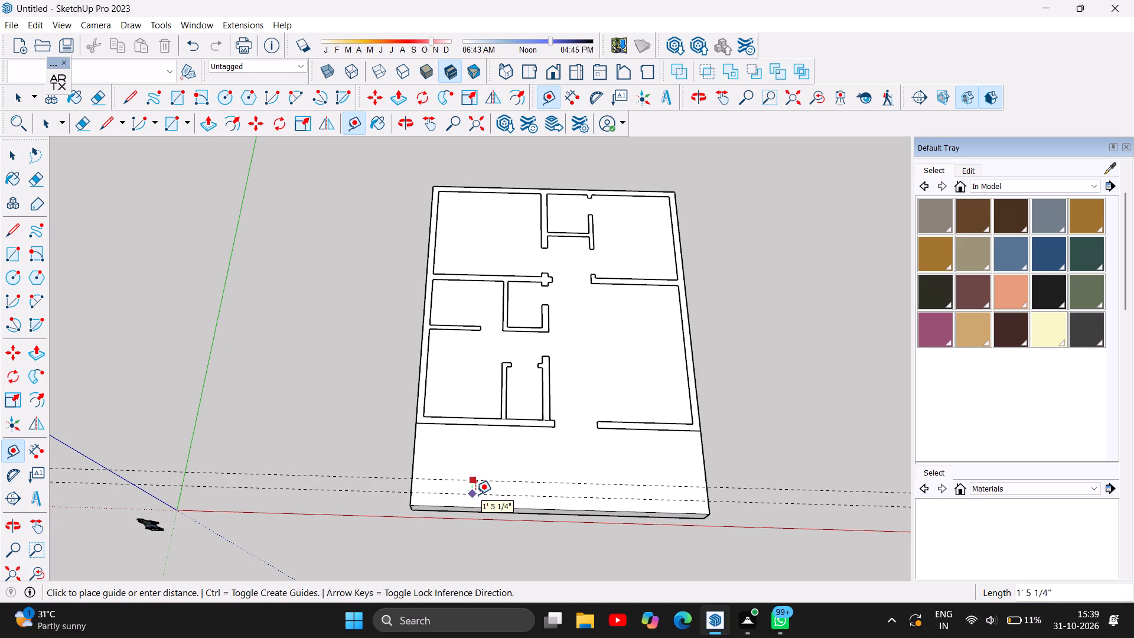
pyautogui.press('9')
pyautogui.press('Return')
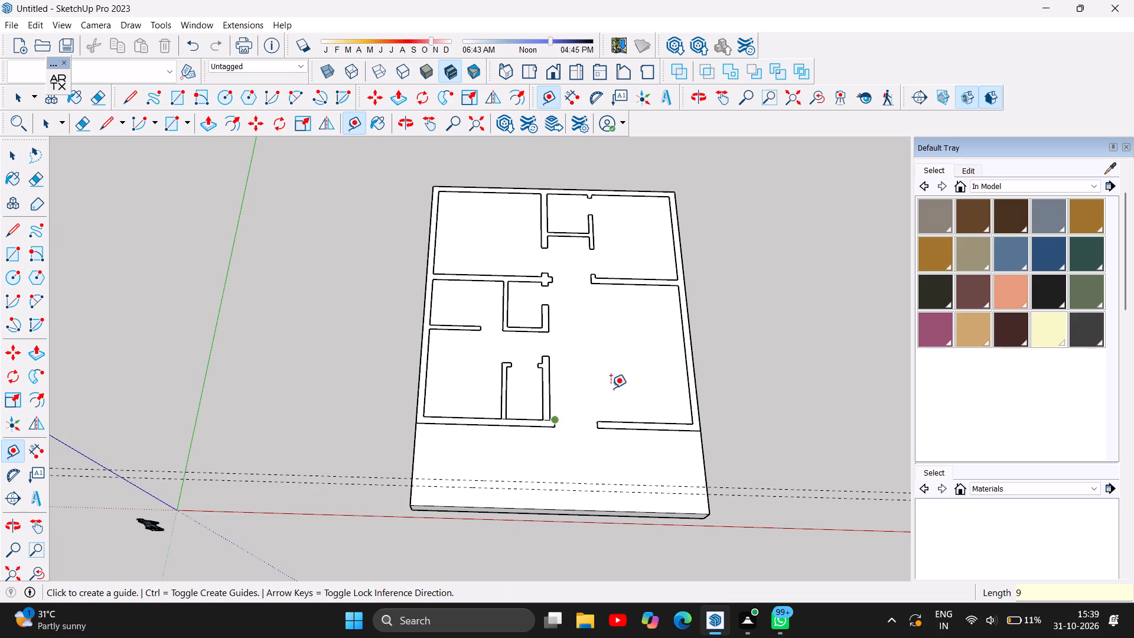
# Place a guide 9" inside the slab's left edge and a parallel guide 13' 11" from it, aligned with the front wall's end at the opening.
pyautogui.click(416, 447)
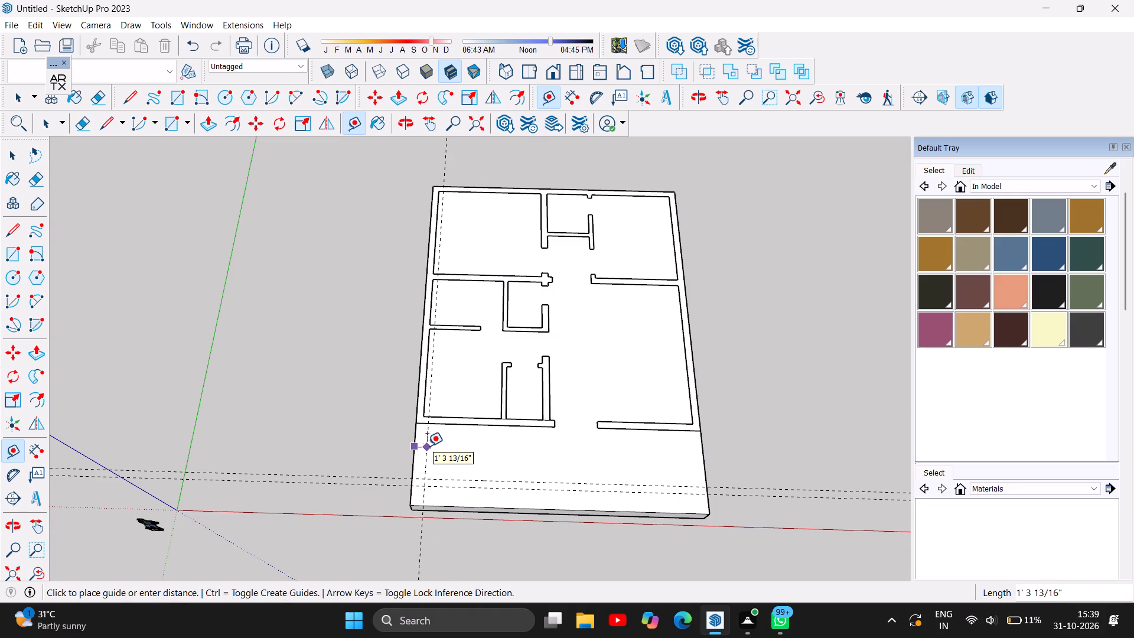
pyautogui.press('9')
pyautogui.press('Return')
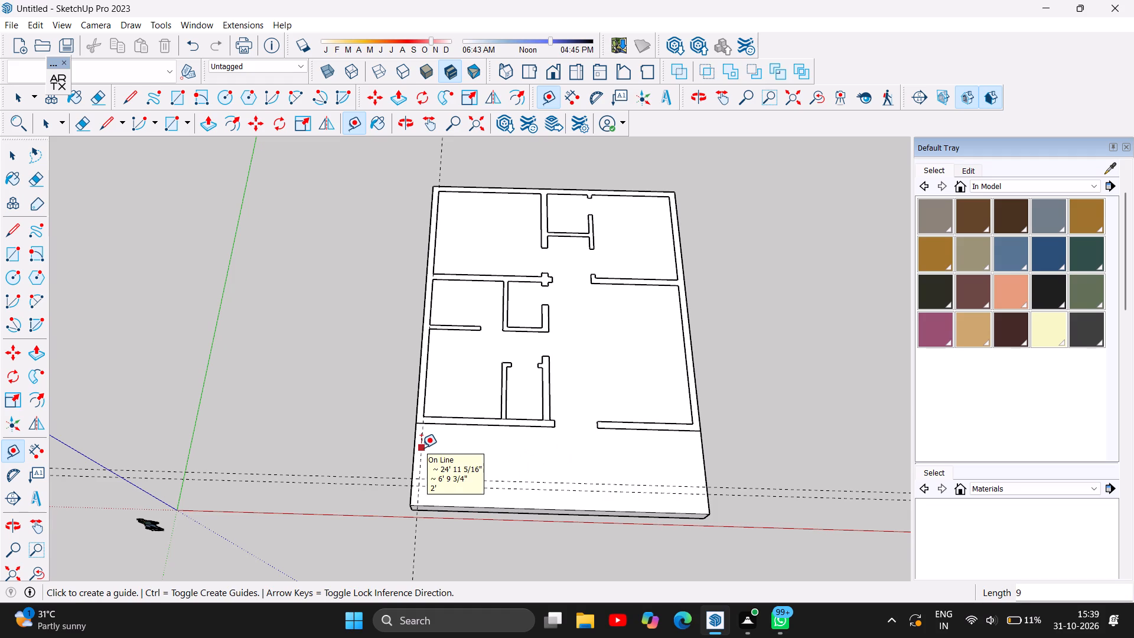
pyautogui.click(421, 448)
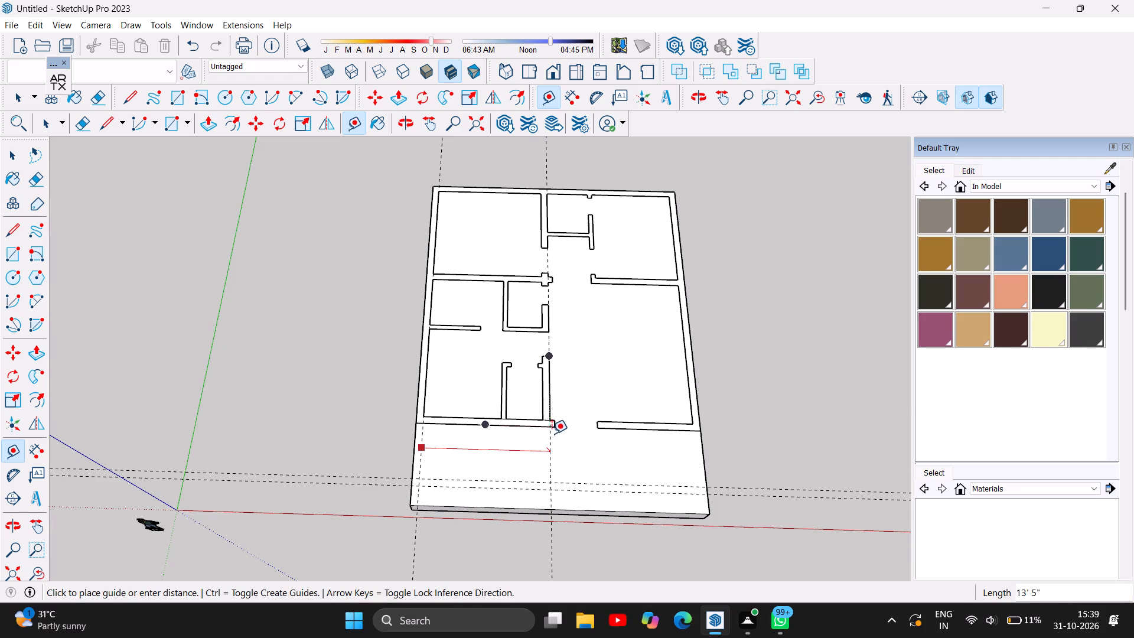
pyautogui.click(556, 430)
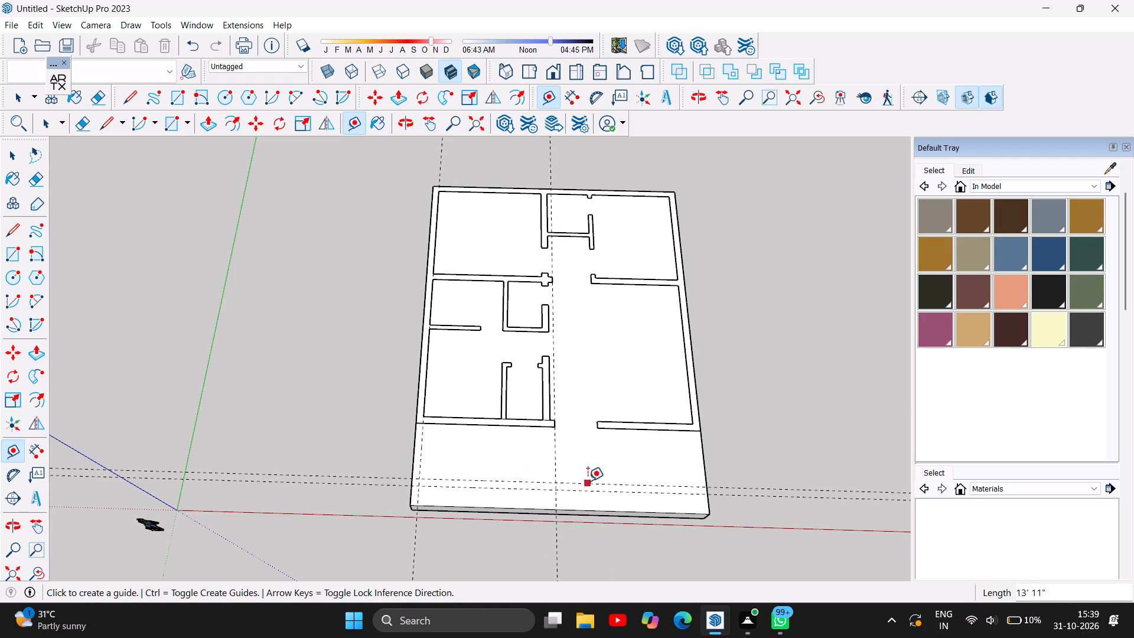
# Examine the guide layout in the open front area against the floor plan's front wall and entrance opening.
pyautogui.scroll(4, 588, 479)
pyautogui.scroll(3, 563, 418)
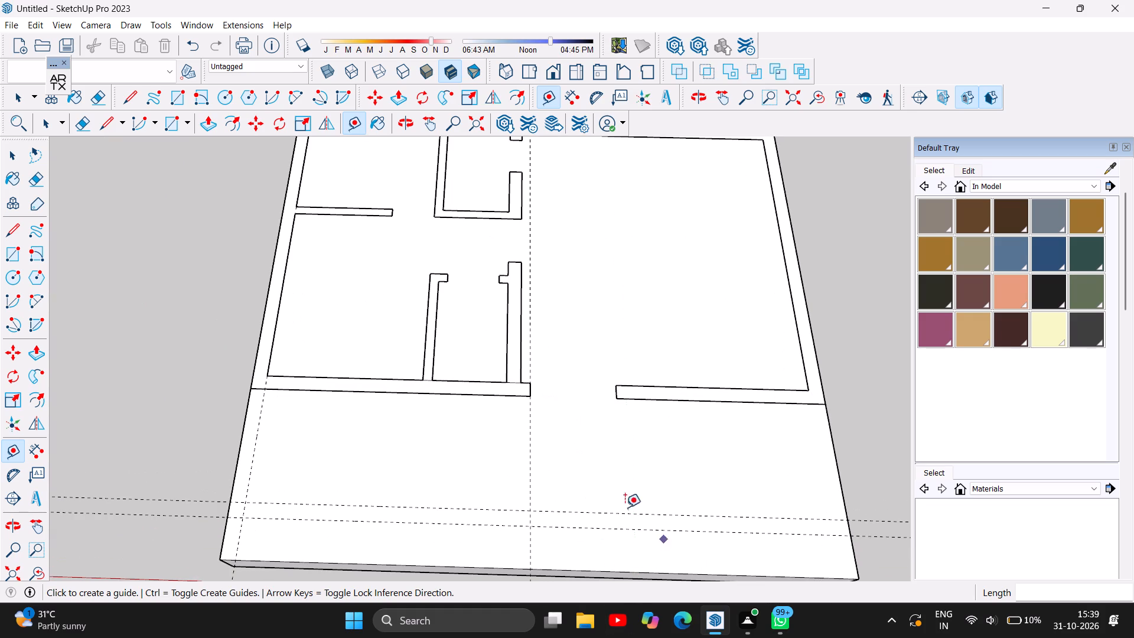
pyautogui.scroll(-1, 415, 445)
pyautogui.scroll(-4, 348, 471)
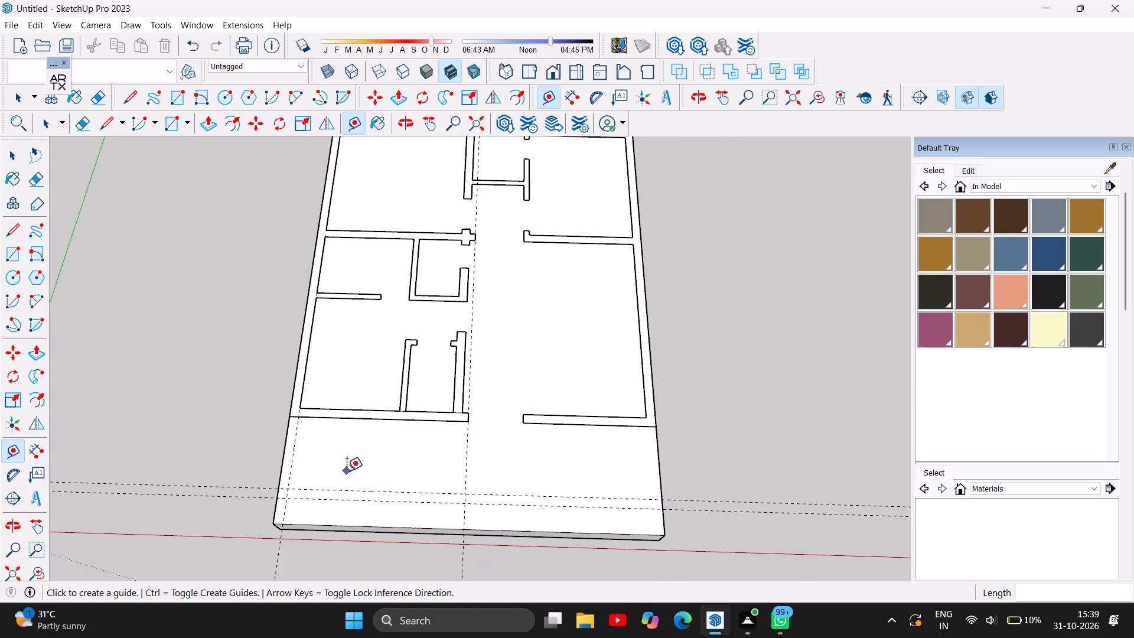
pyautogui.scroll(-3, 347, 471)
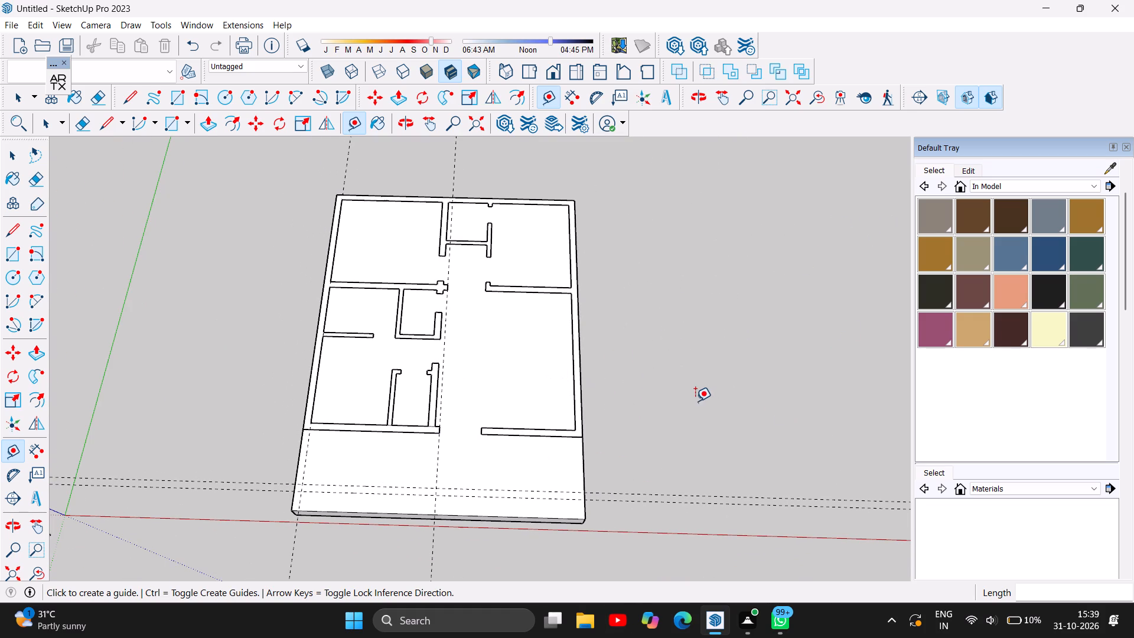
pyautogui.scroll(-1, 693, 401)
pyautogui.scroll(2, 712, 439)
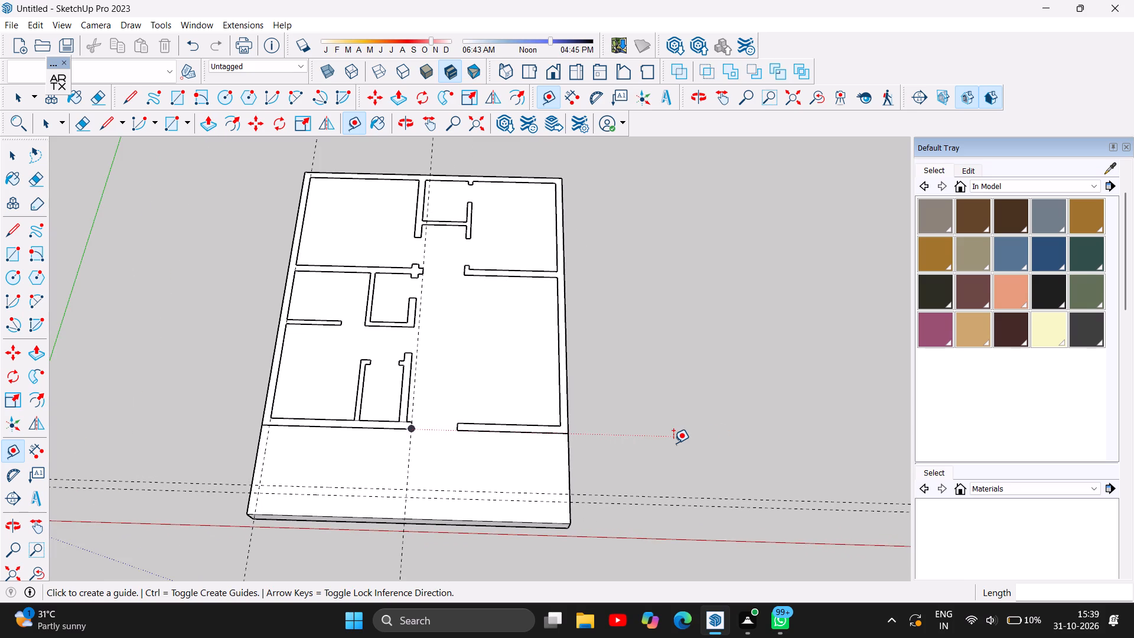
pyautogui.scroll(1, 673, 443)
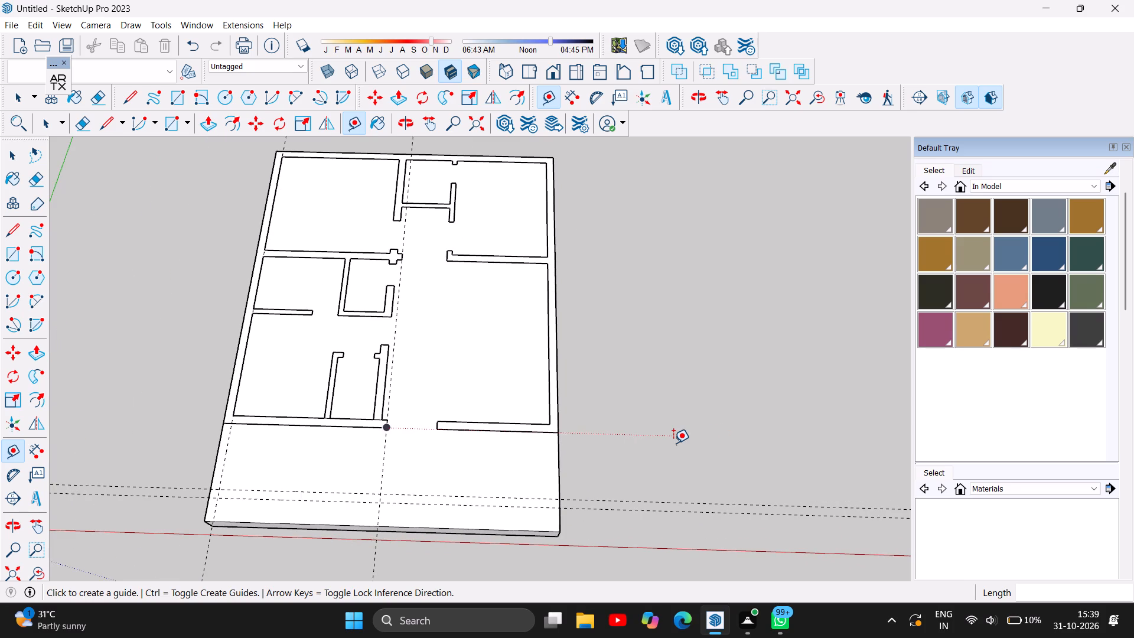
pyautogui.scroll(-1, 673, 443)
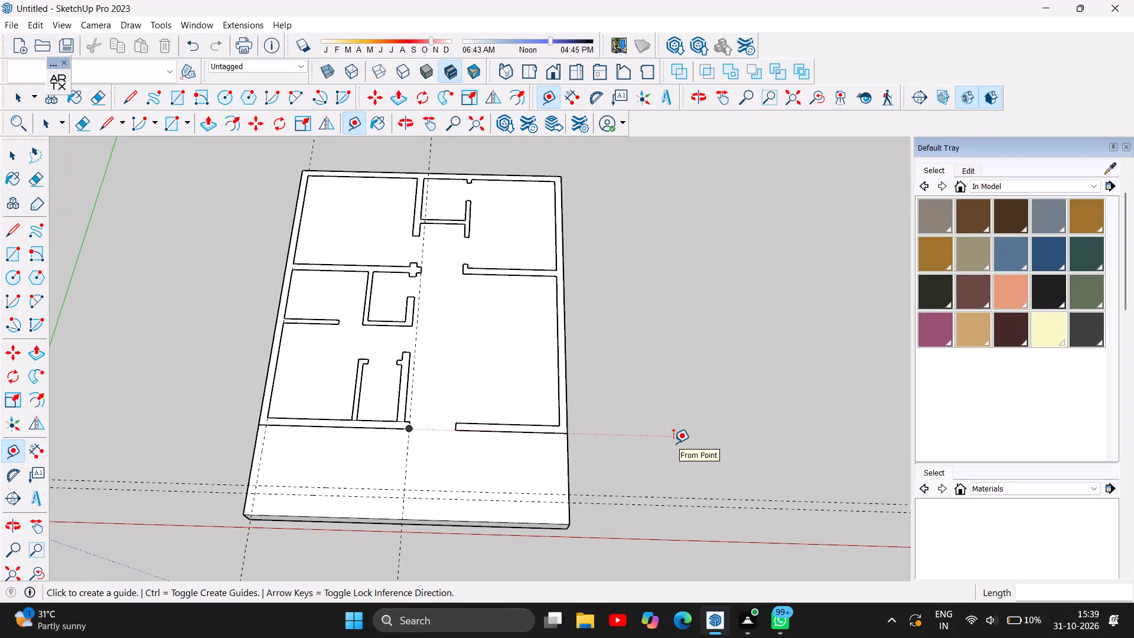
pyautogui.scroll(-2, 673, 443)
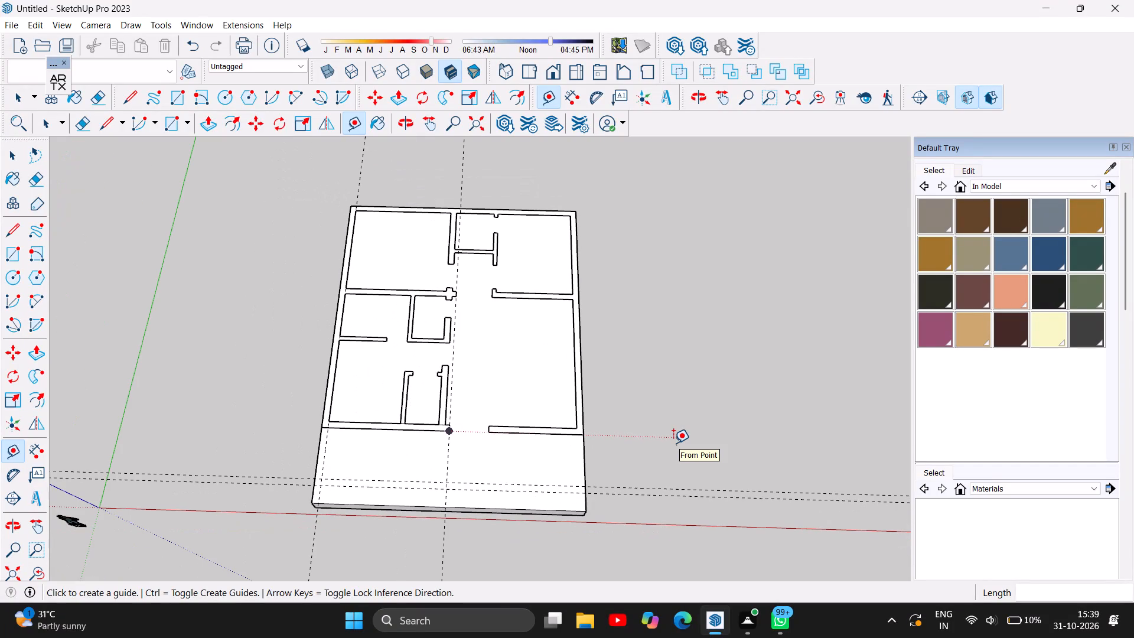
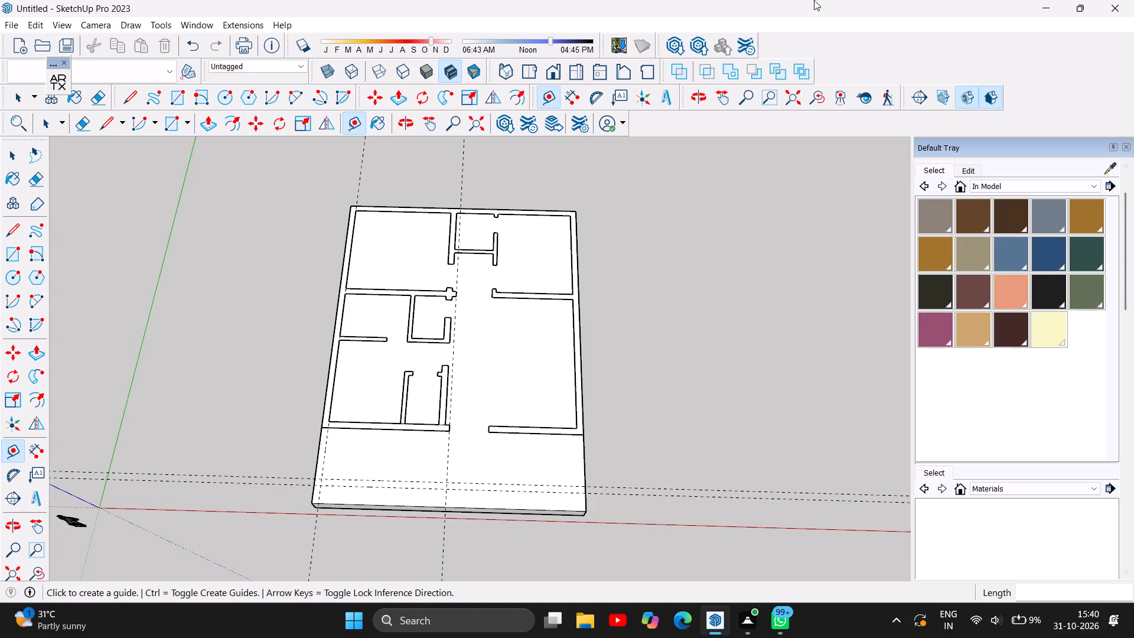
# Place a guide 3'6" inward from the guide near the slab's left edge, parallel to it, across the open front area.
pyautogui.scroll(-3, 497, 351)
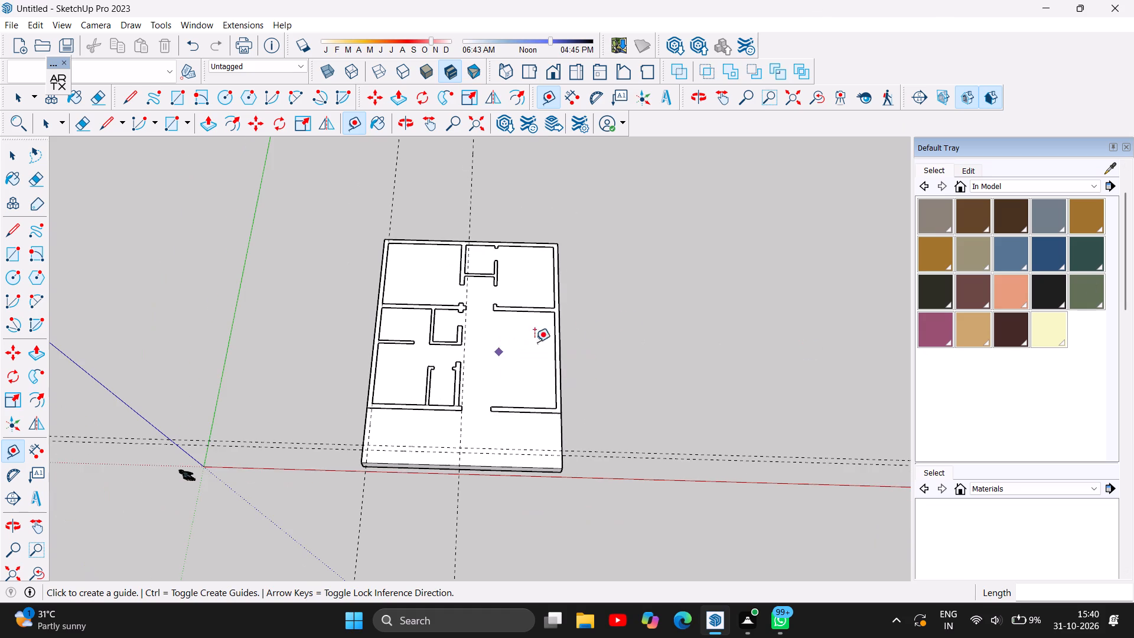
pyautogui.scroll(1, 568, 503)
pyautogui.scroll(3, 374, 426)
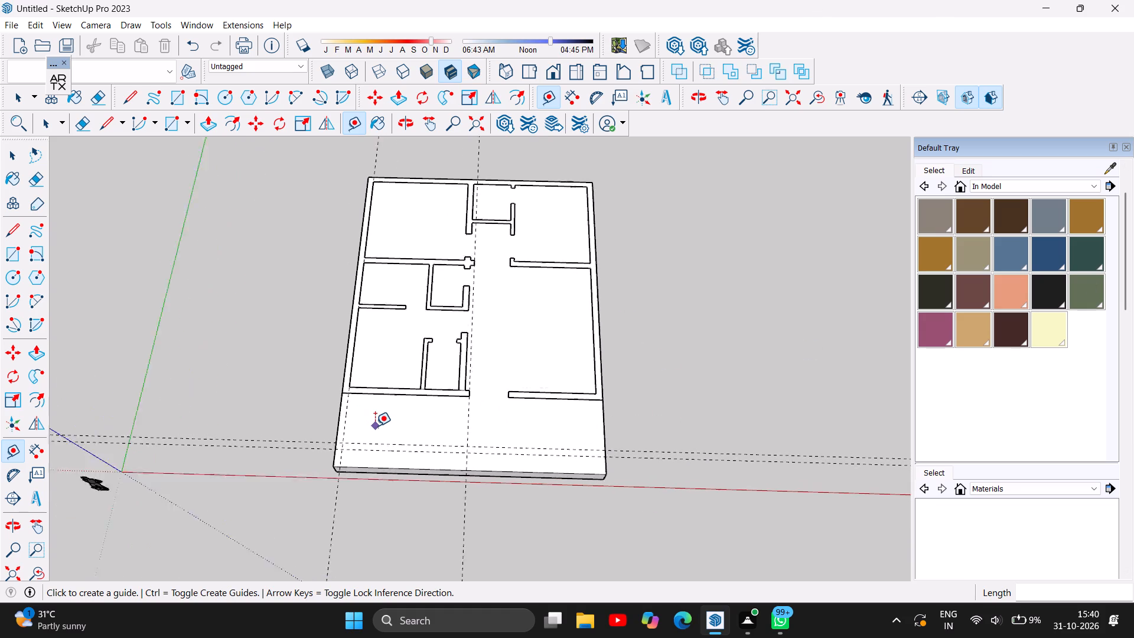
pyautogui.scroll(-1, 375, 426)
pyautogui.scroll(5, 423, 409)
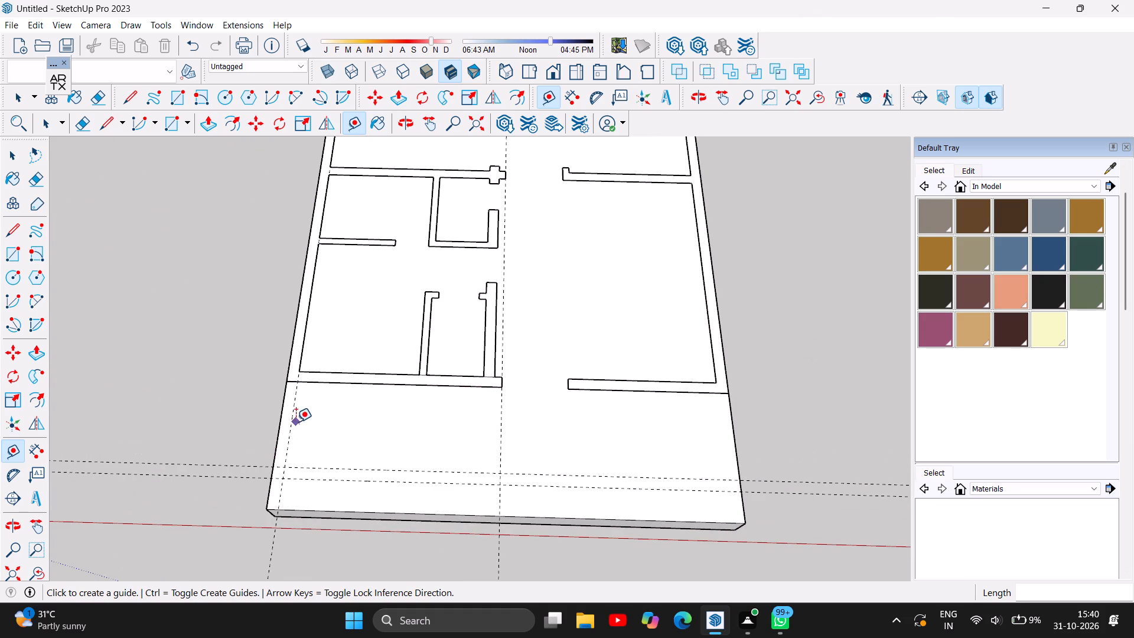
pyautogui.click(291, 421)
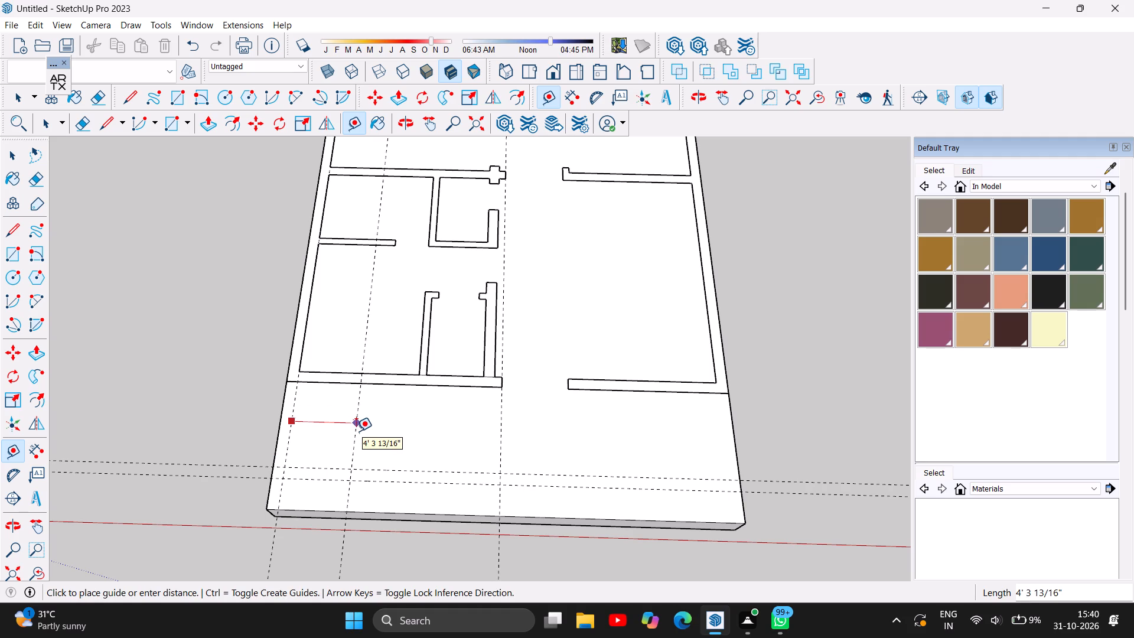
pyautogui.write("3'6")
pyautogui.press('Return')
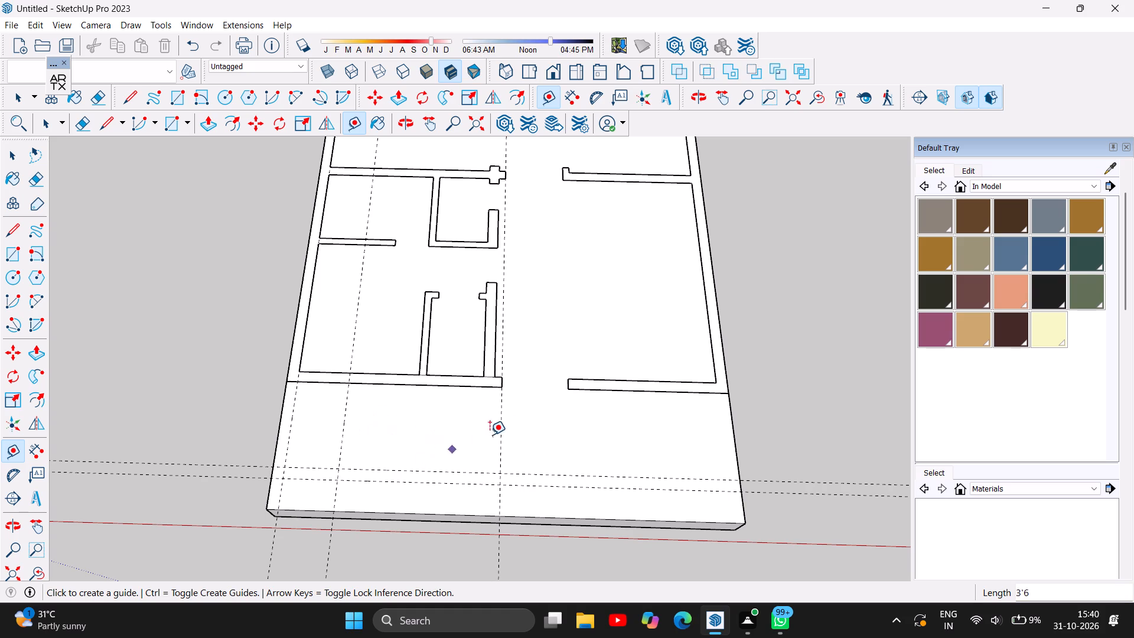
# Place a 7' vertical guide at the crossing of the left-edge guide and the guide 6' out from the front wall.
pyautogui.click(282, 466)
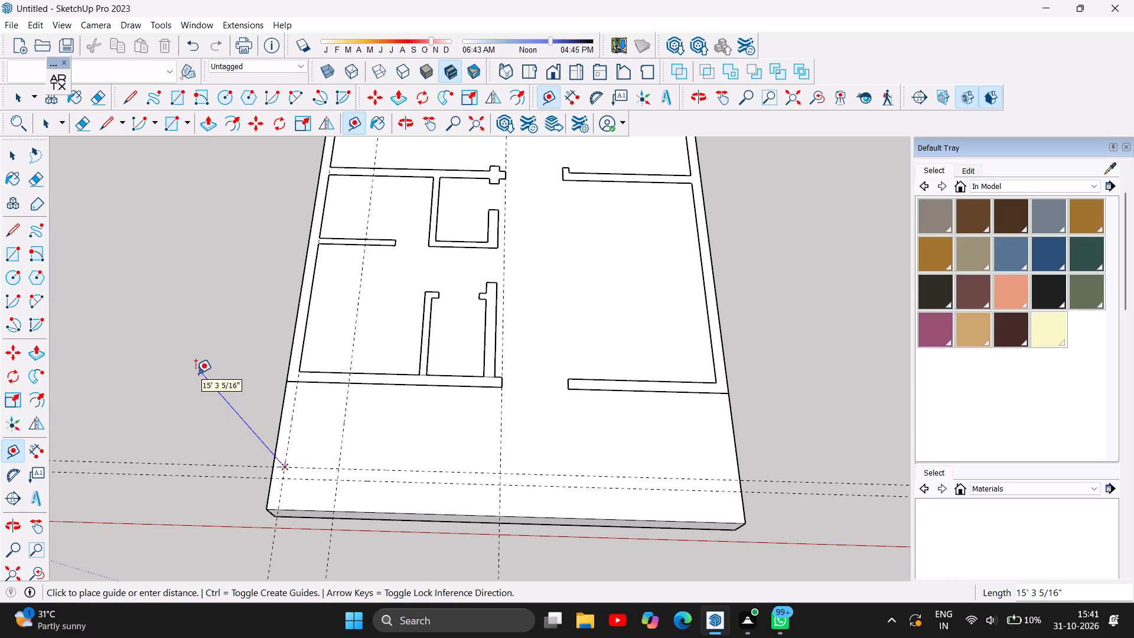
pyautogui.write("7'")
pyautogui.press('Return')
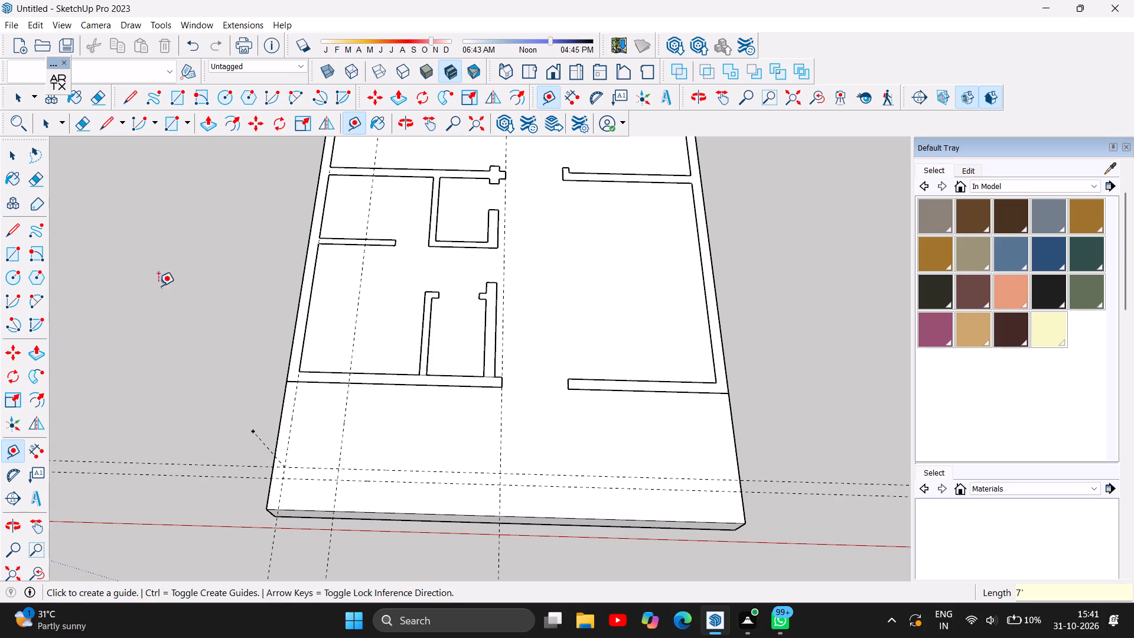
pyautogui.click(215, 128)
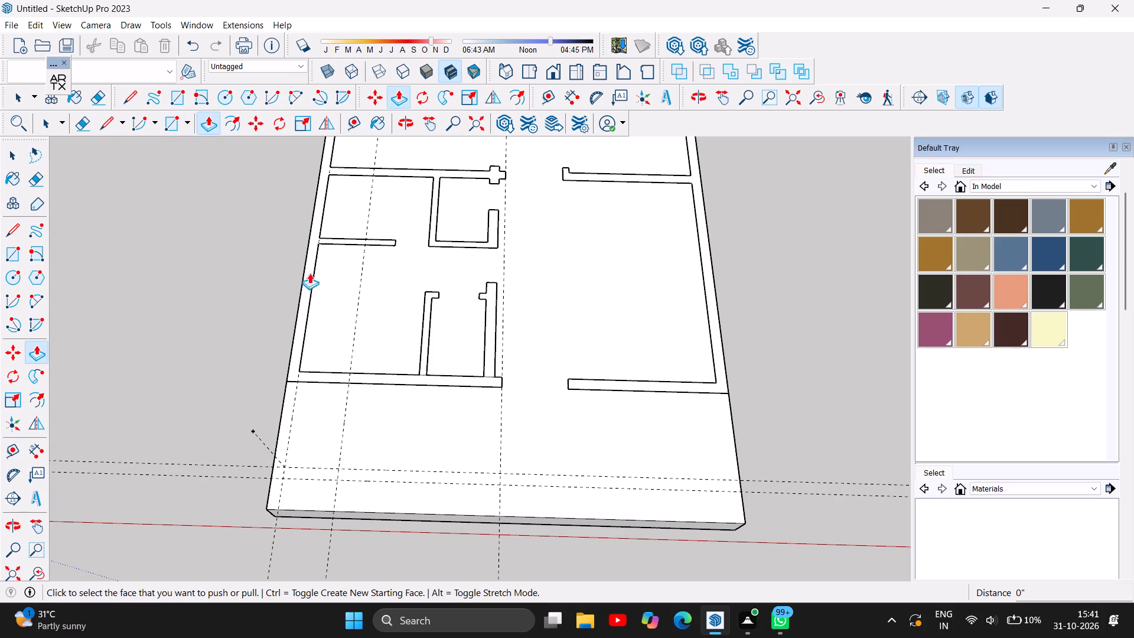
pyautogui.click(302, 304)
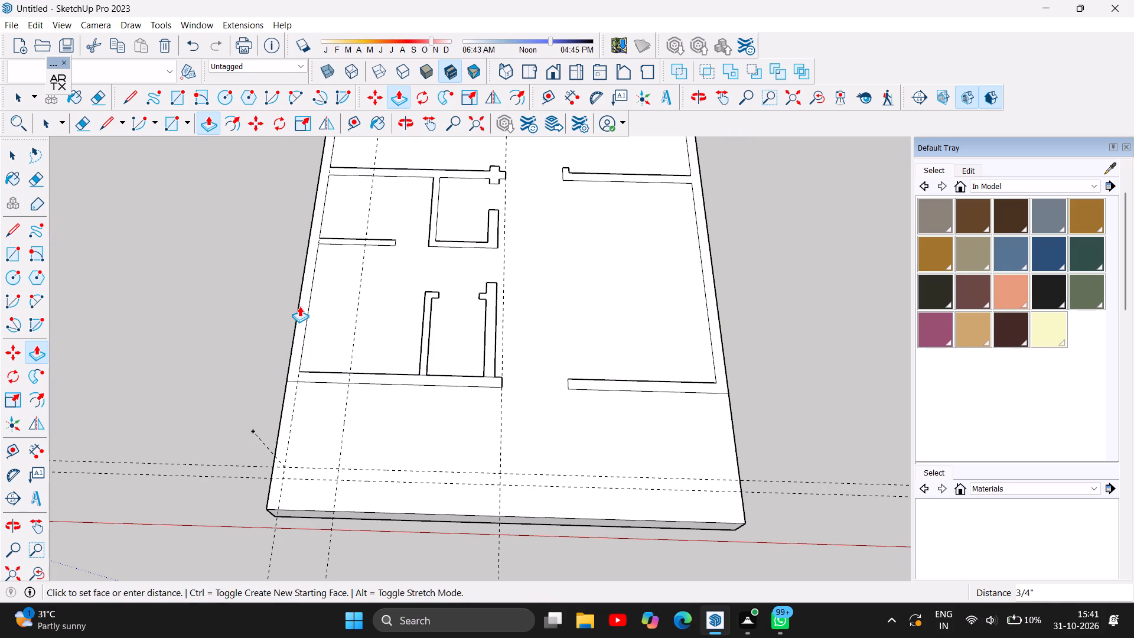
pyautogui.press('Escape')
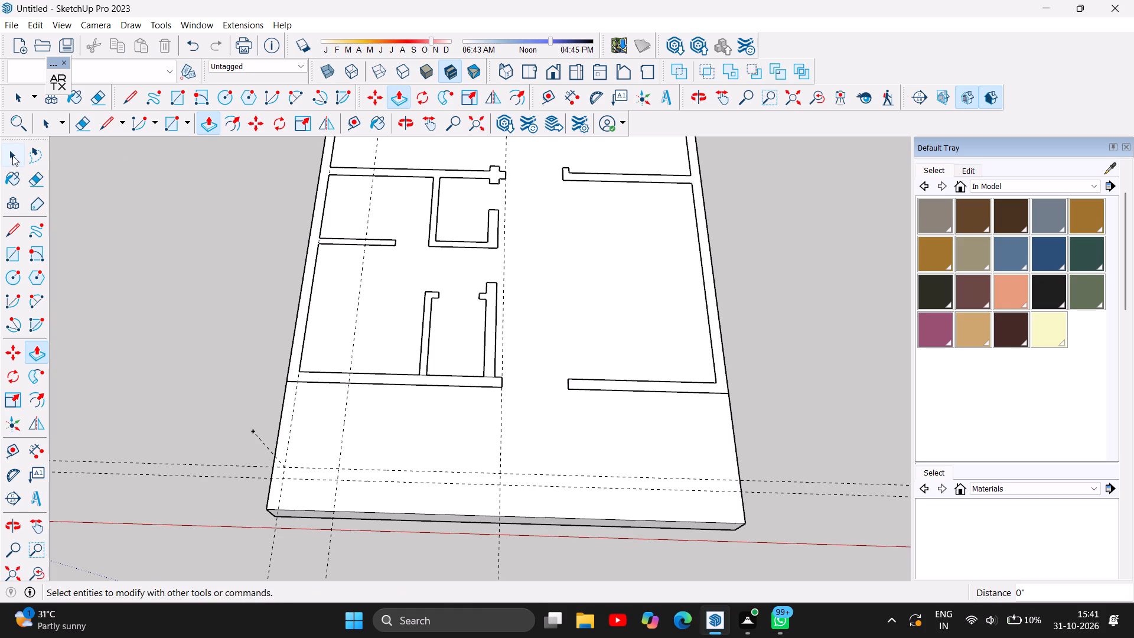
# Delete the two short leftover edges where the small front room's side walls meet the front wall.
pyautogui.click(14, 152)
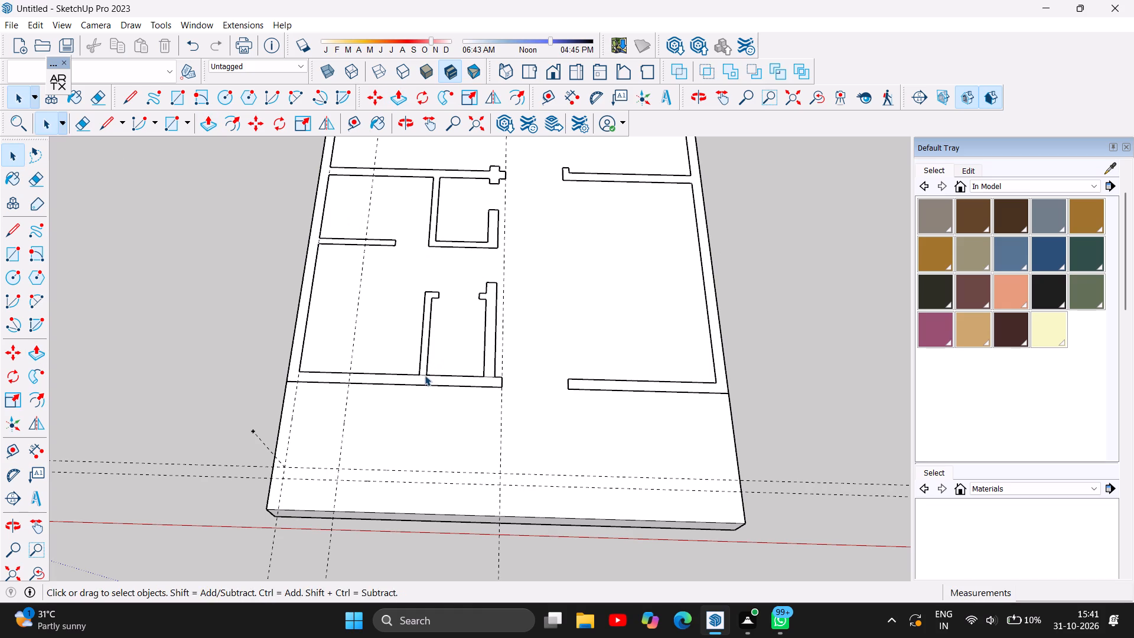
pyautogui.doubleClick(423, 374)
pyautogui.click(423, 374)
pyautogui.press('Delete')
pyautogui.scroll(-2, 427, 402)
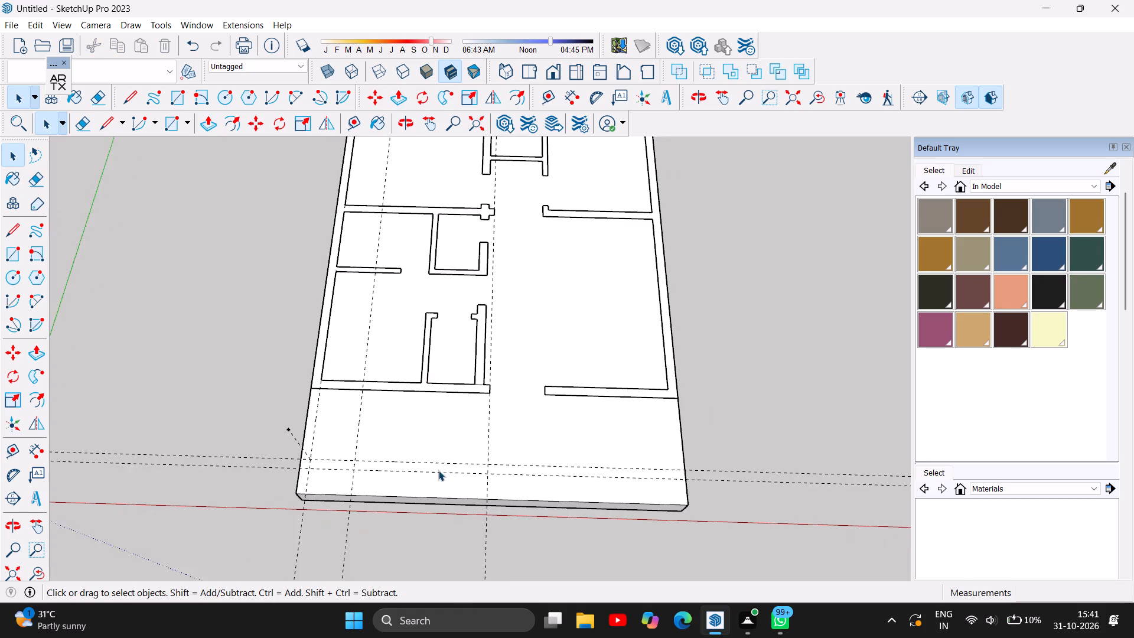
pyautogui.scroll(-2, 438, 470)
pyautogui.scroll(5, 490, 401)
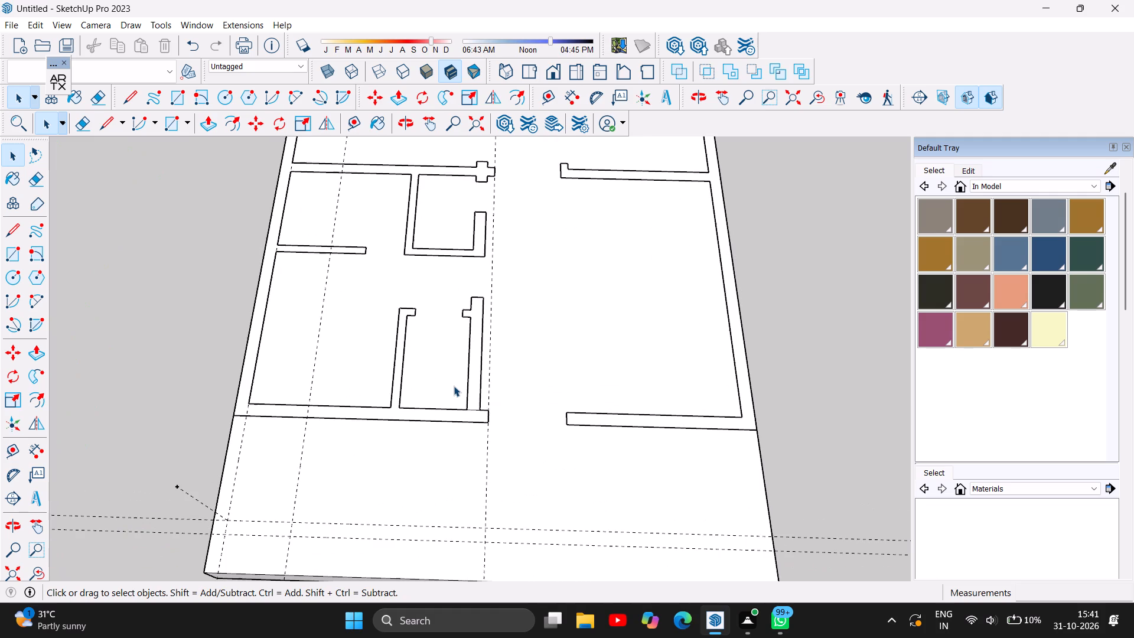
pyautogui.click(475, 409)
pyautogui.press('Delete')
# Push/Pull the joined wall outline face up 7' from the slab.
pyautogui.scroll(-6, 183, 500)
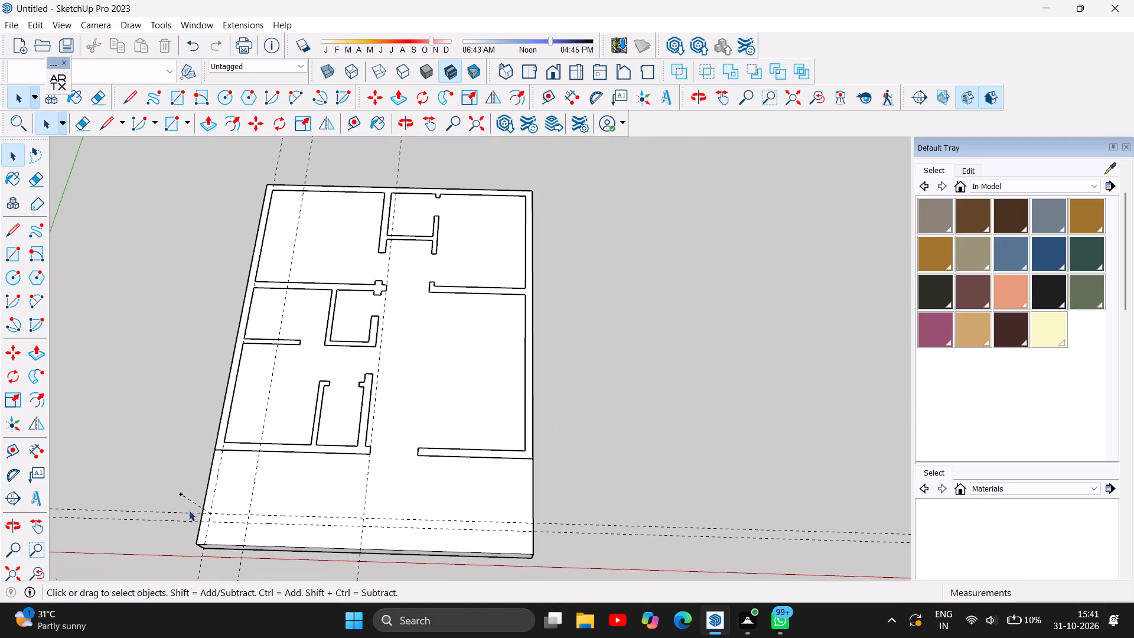
pyautogui.scroll(6, 271, 280)
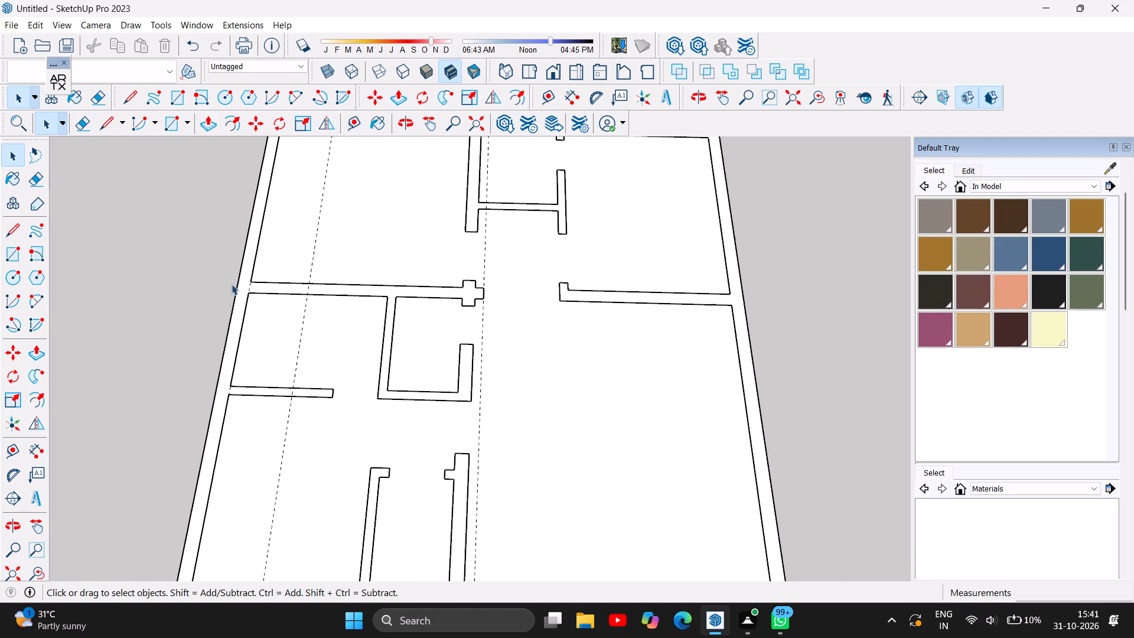
pyautogui.scroll(-4, 306, 362)
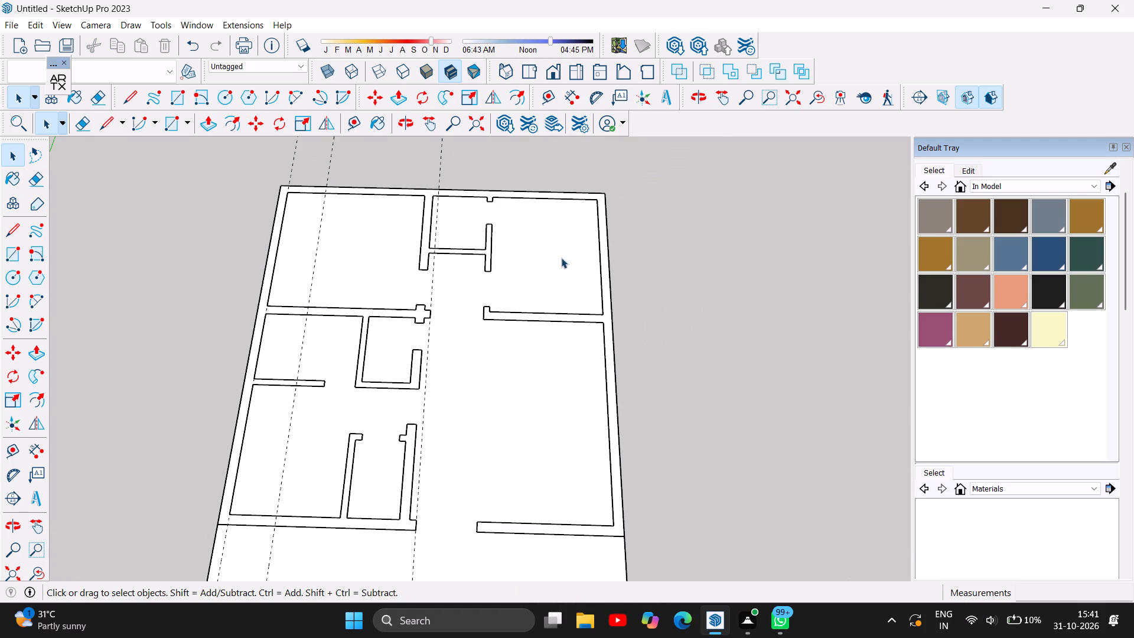
pyautogui.scroll(-3, 423, 238)
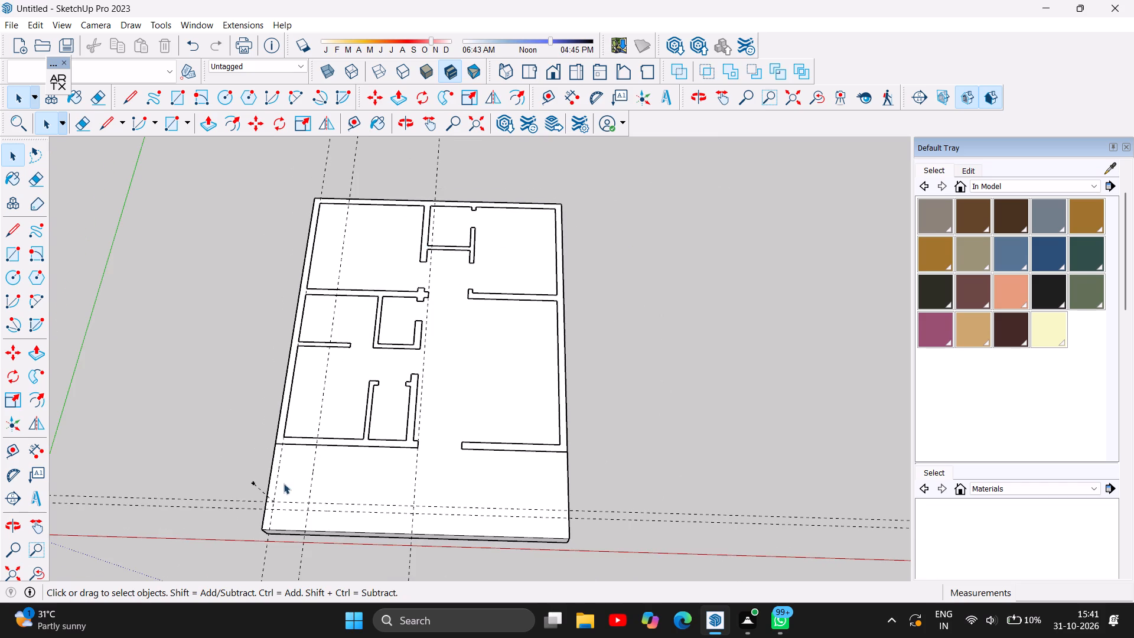
pyautogui.scroll(2, 286, 479)
pyautogui.click(214, 126)
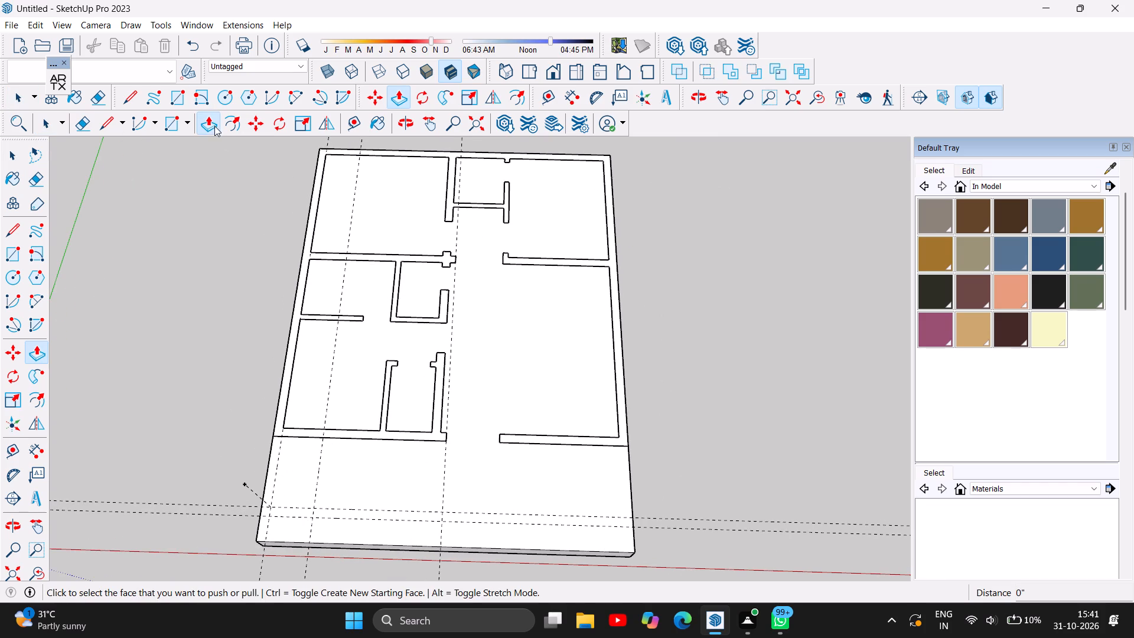
pyautogui.scroll(4, 285, 413)
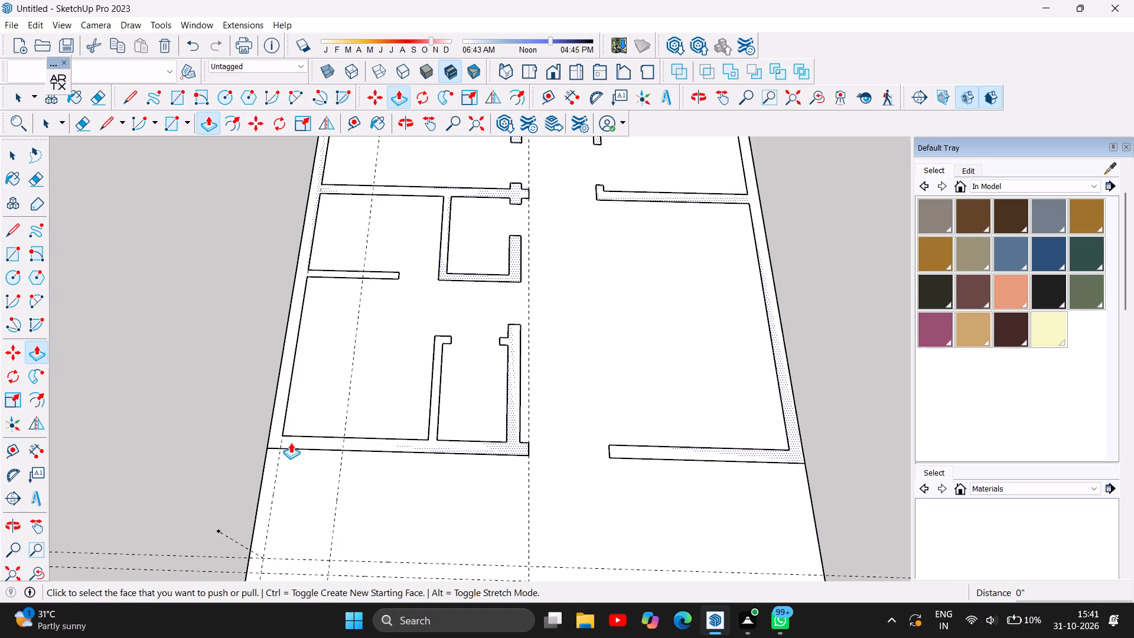
pyautogui.scroll(5, 284, 434)
pyautogui.click(271, 427)
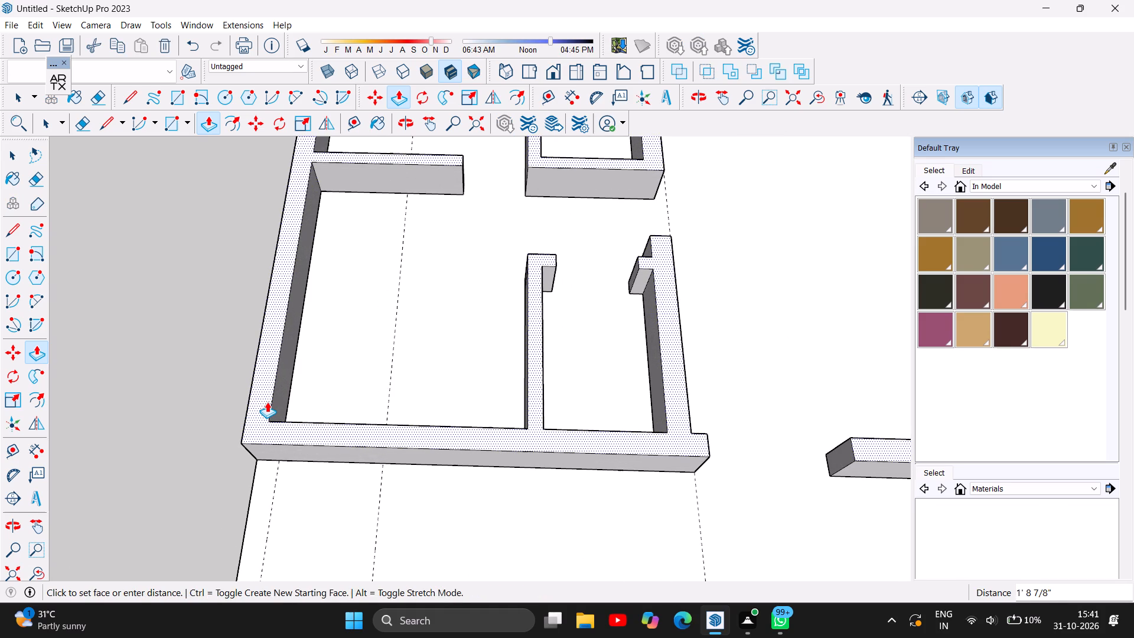
pyautogui.write("7'")
pyautogui.press('Return')
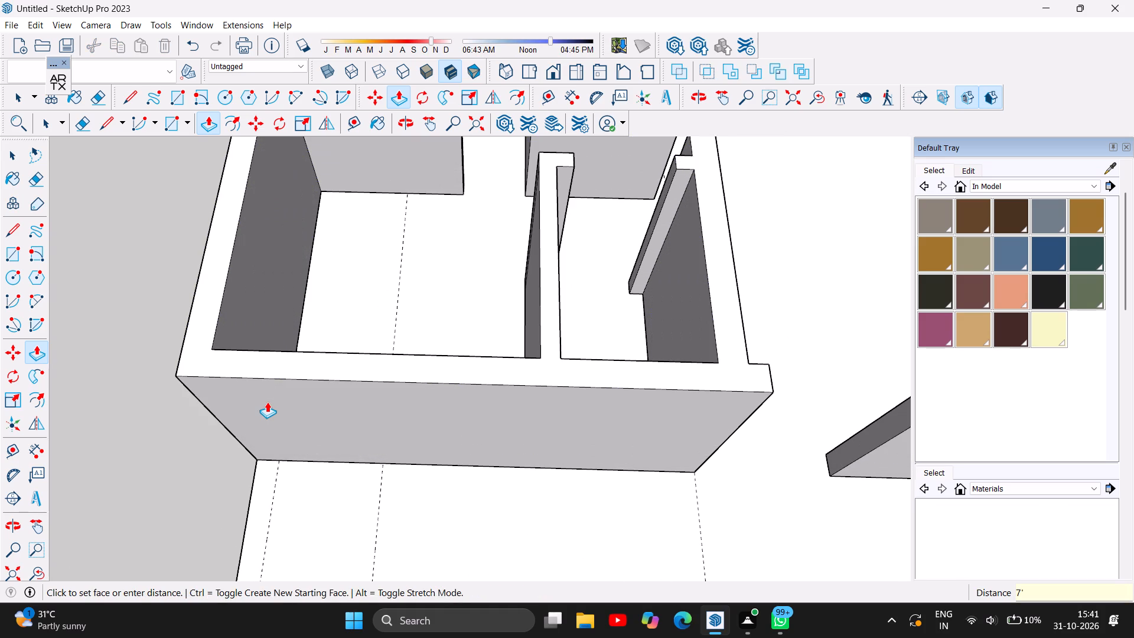
# Examine the raised walls from several sides, checking the rooms, the entrance opening and the open front area.
pyautogui.scroll(-6, 173, 236)
pyautogui.scroll(1, 177, 235)
pyautogui.scroll(-1, 177, 235)
pyautogui.scroll(-5, 312, 414)
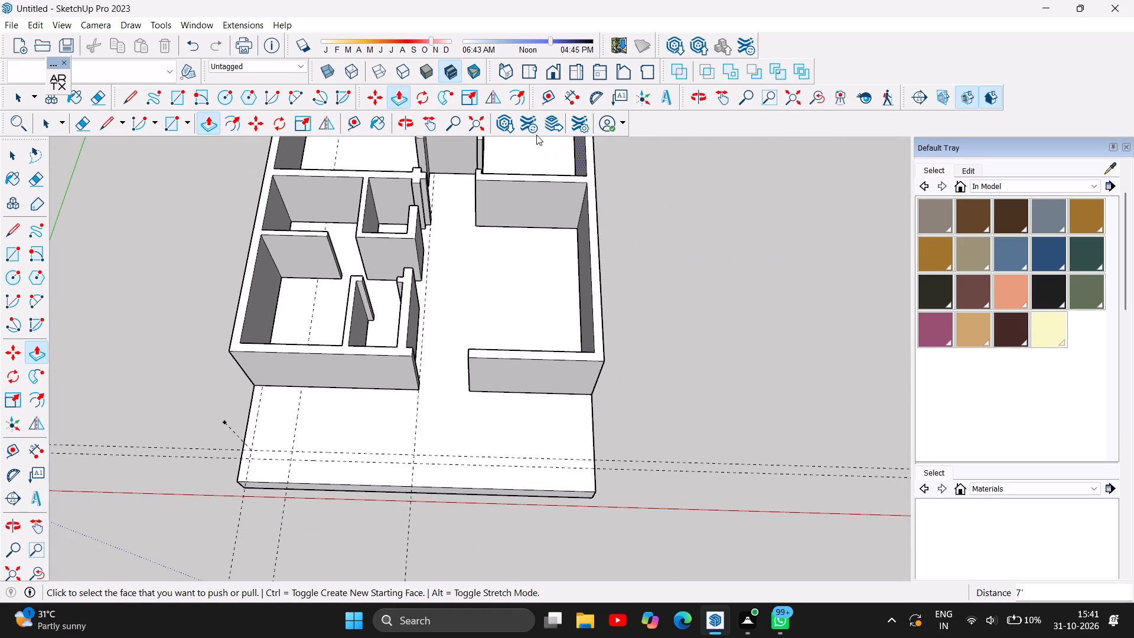
pyautogui.click(402, 118)
pyautogui.moveTo(718, 367); pyautogui.dragTo(627, 335)
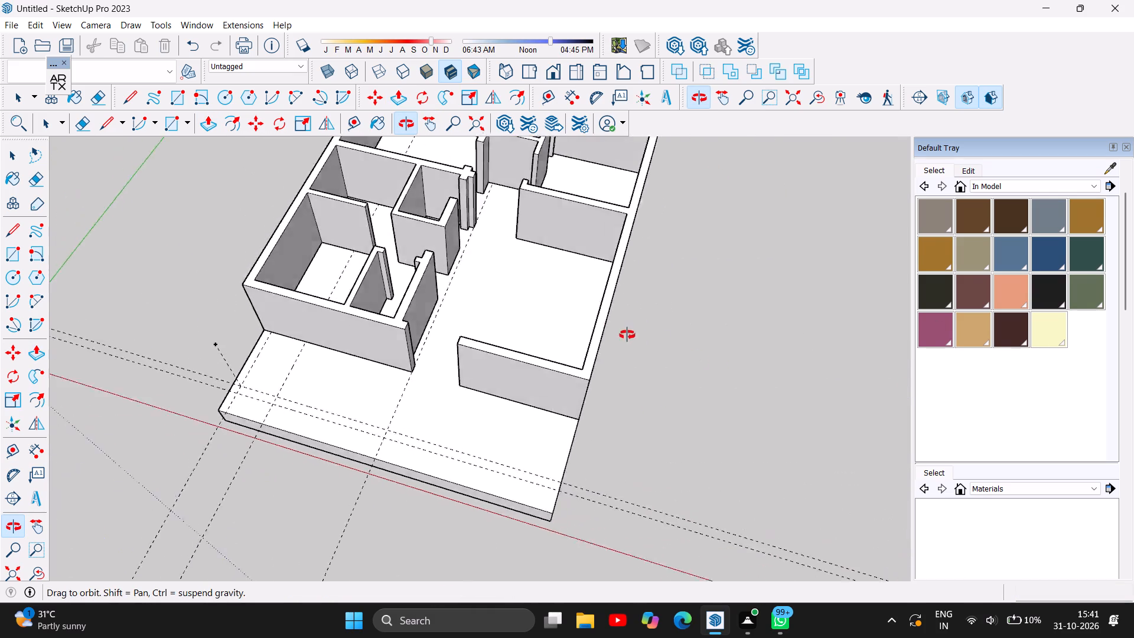
pyautogui.moveTo(627, 335); pyautogui.dragTo(184, 483)
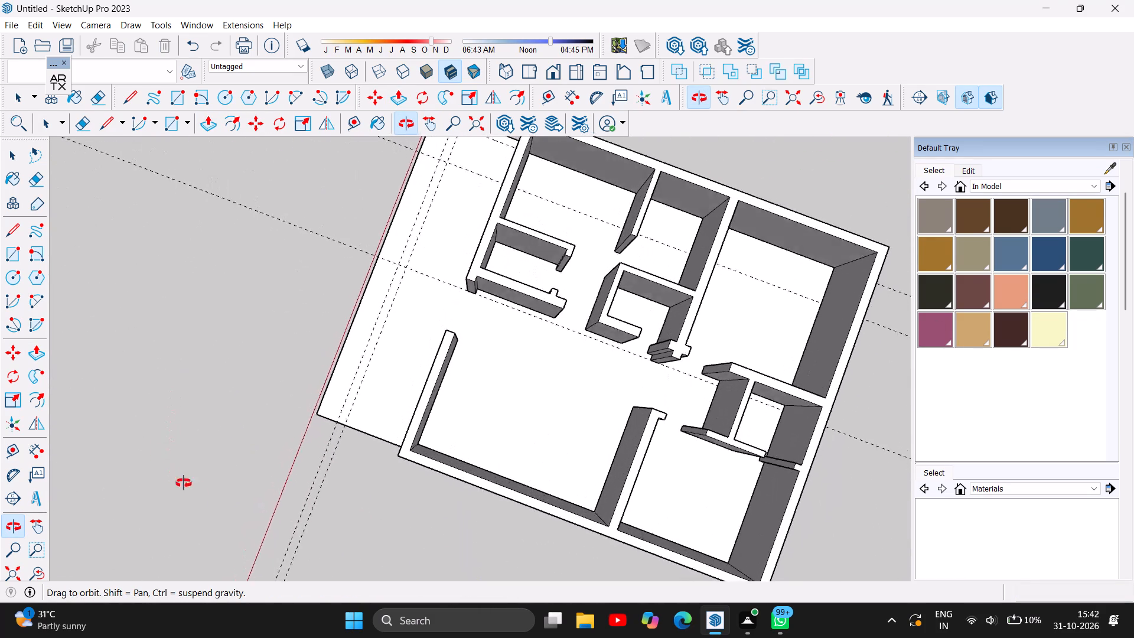
pyautogui.moveTo(184, 483); pyautogui.dragTo(441, 495)
pyautogui.moveTo(330, 498); pyautogui.dragTo(879, 482)
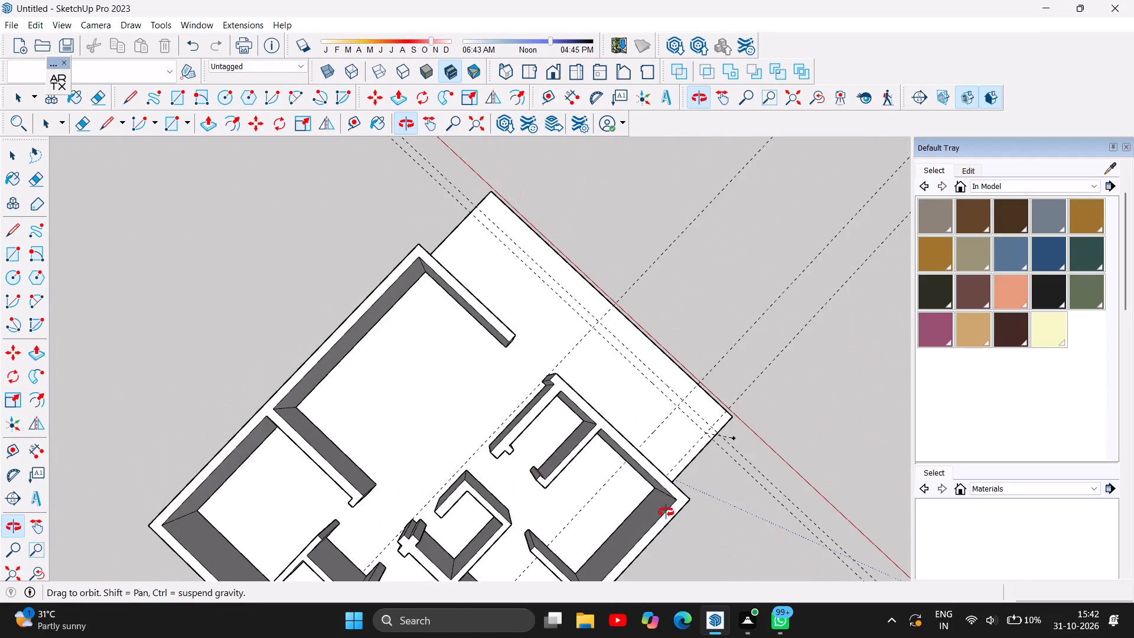
pyautogui.moveTo(454, 441); pyautogui.dragTo(1057, 317)
pyautogui.moveTo(589, 391); pyautogui.dragTo(888, 307)
pyautogui.moveTo(890, 306); pyautogui.dragTo(903, 301)
pyautogui.click(904, 300)
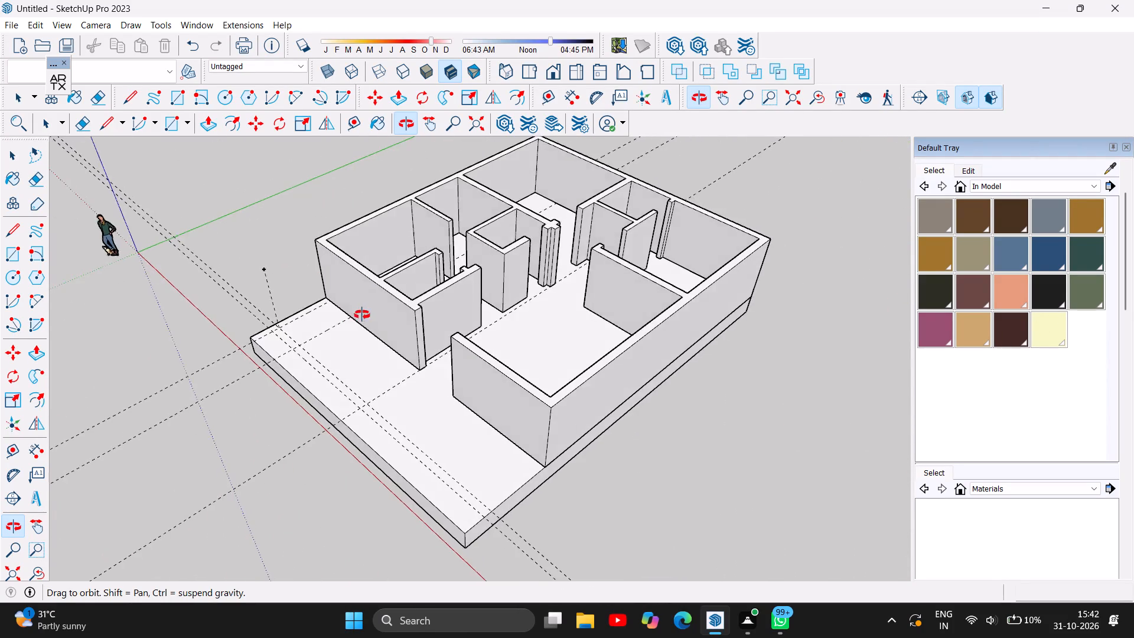
pyautogui.moveTo(364, 315); pyautogui.dragTo(627, 586)
pyautogui.moveTo(627, 586); pyautogui.dragTo(630, 582)
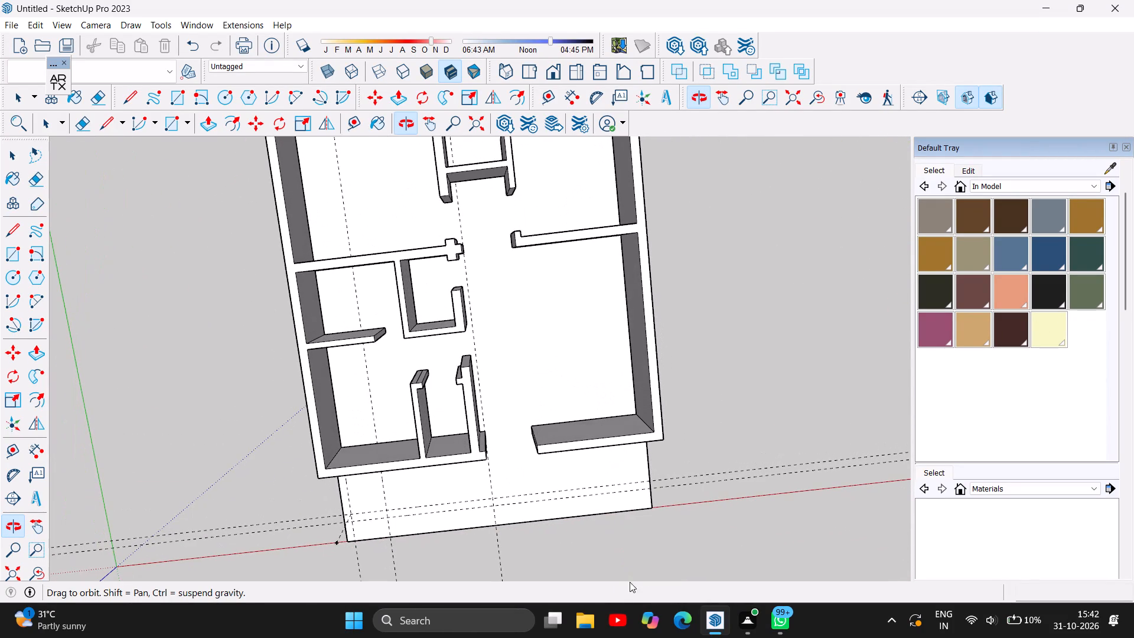
pyautogui.moveTo(630, 582); pyautogui.dragTo(627, 502)
pyautogui.moveTo(587, 523); pyautogui.dragTo(542, 395)
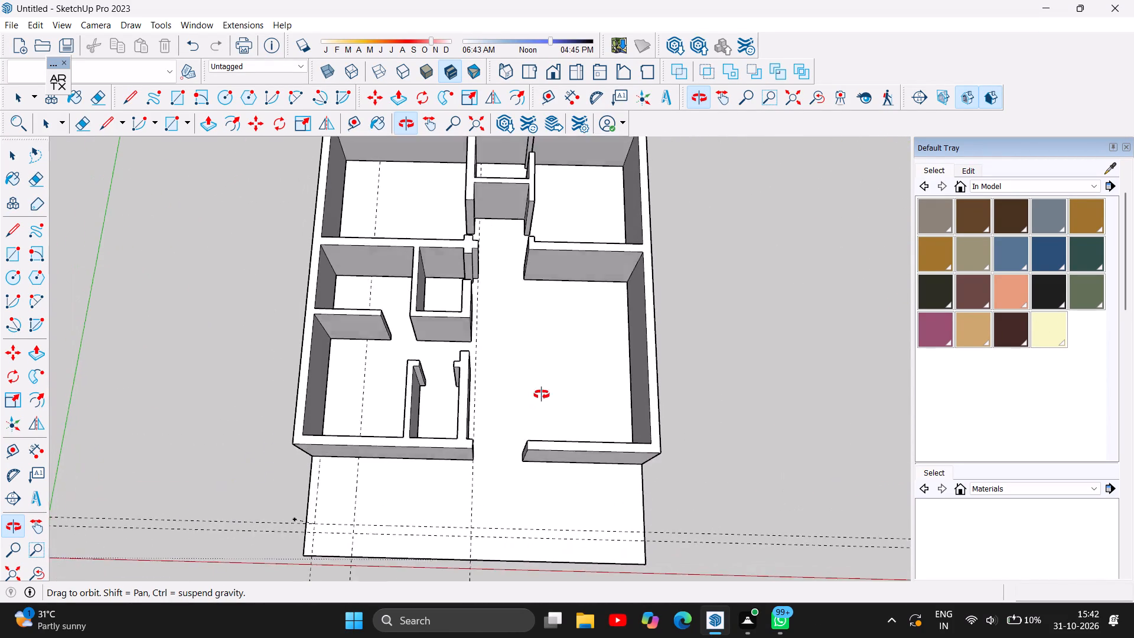
pyautogui.moveTo(542, 395); pyautogui.dragTo(532, 248)
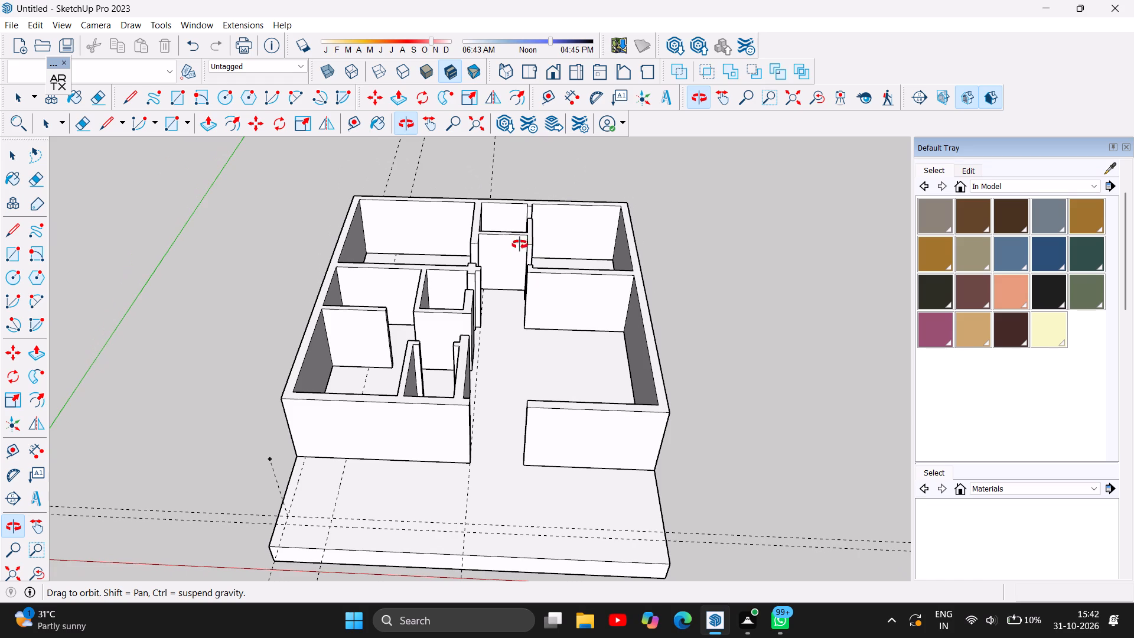
pyautogui.moveTo(513, 366); pyautogui.dragTo(487, 471)
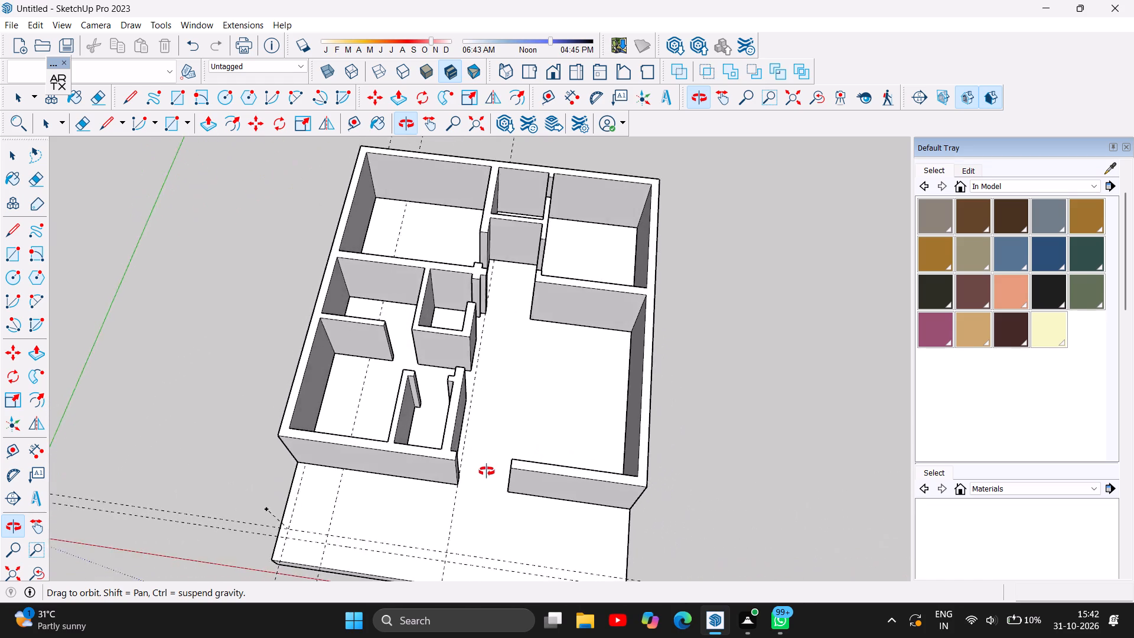
pyautogui.moveTo(487, 471); pyautogui.dragTo(530, 448)
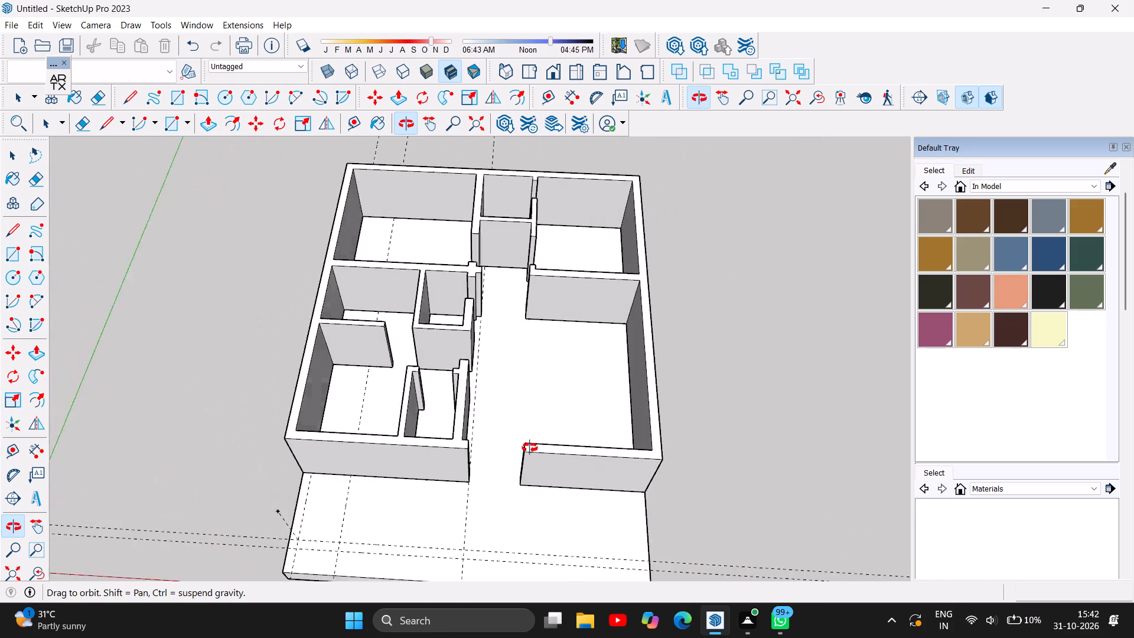
pyautogui.moveTo(530, 448); pyautogui.dragTo(582, 389)
pyautogui.click(582, 388)
pyautogui.moveTo(586, 380); pyautogui.dragTo(627, 346)
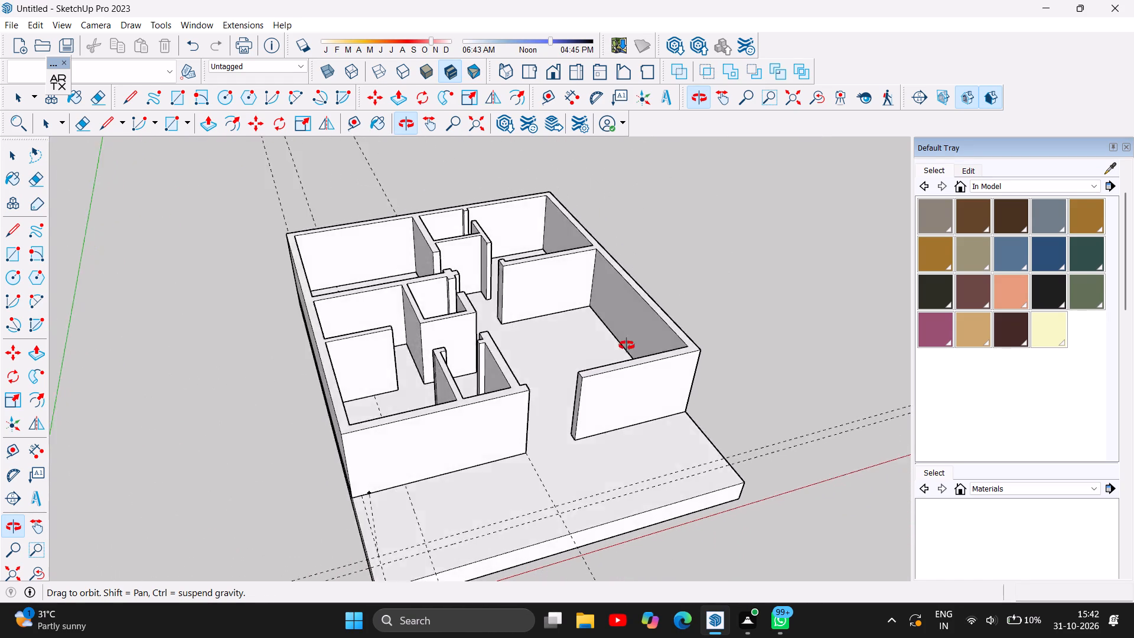
pyautogui.moveTo(627, 346); pyautogui.dragTo(667, 487)
pyautogui.moveTo(610, 449); pyautogui.dragTo(478, 399)
pyautogui.moveTo(482, 385); pyautogui.dragTo(495, 322)
pyautogui.doubleClick(495, 322)
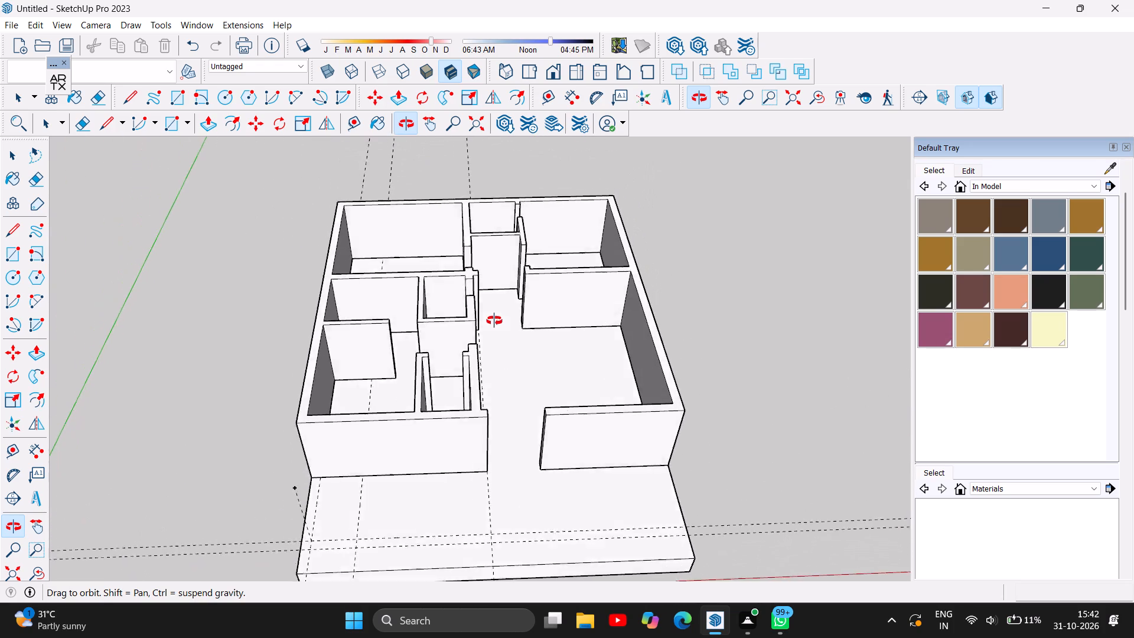
# Examine the raised building from the front, at low and high angles, checking the front walls, entrance opening and rooms behind.
pyautogui.moveTo(582, 486); pyautogui.dragTo(566, 314)
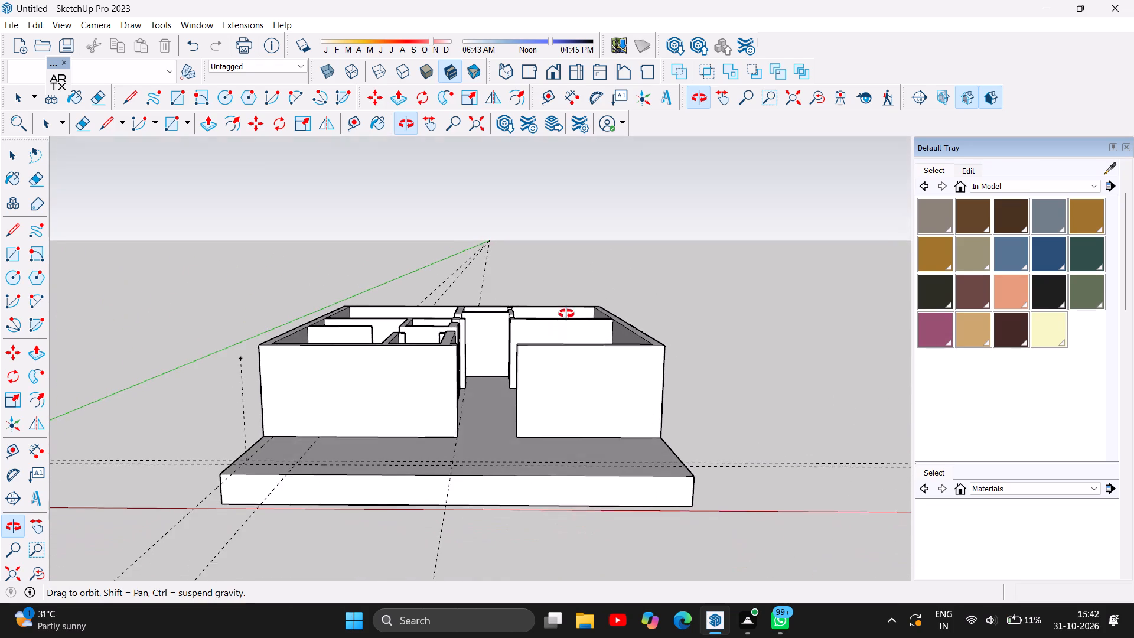
pyautogui.moveTo(566, 314); pyautogui.dragTo(566, 313)
pyautogui.moveTo(485, 450); pyautogui.dragTo(462, 428)
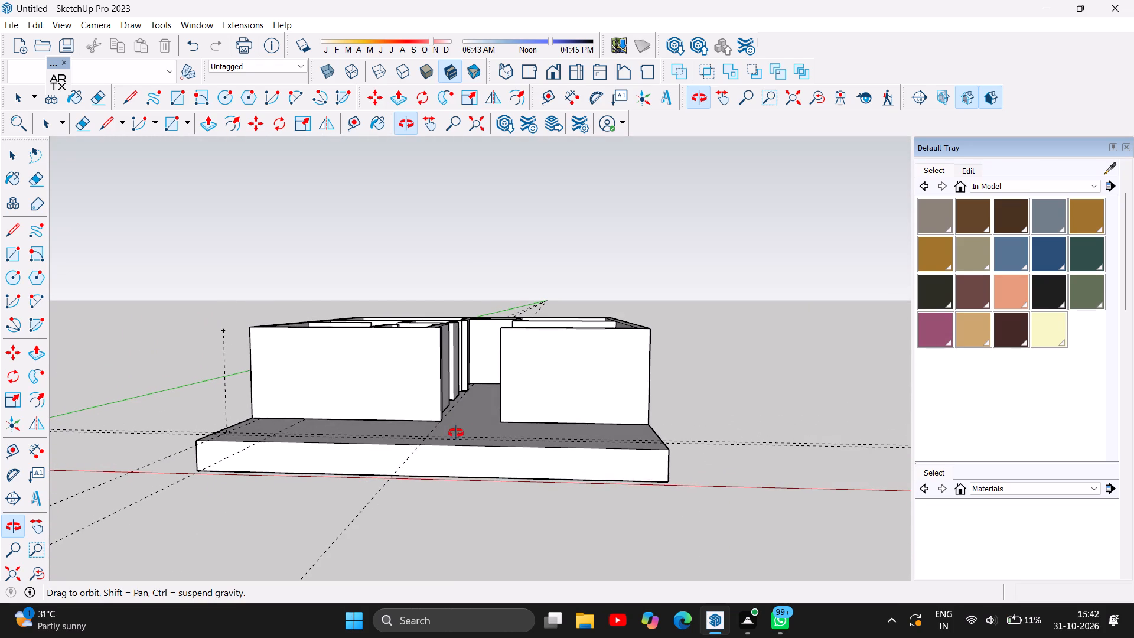
pyautogui.scroll(4, 448, 379)
pyautogui.moveTo(378, 468); pyautogui.dragTo(401, 457)
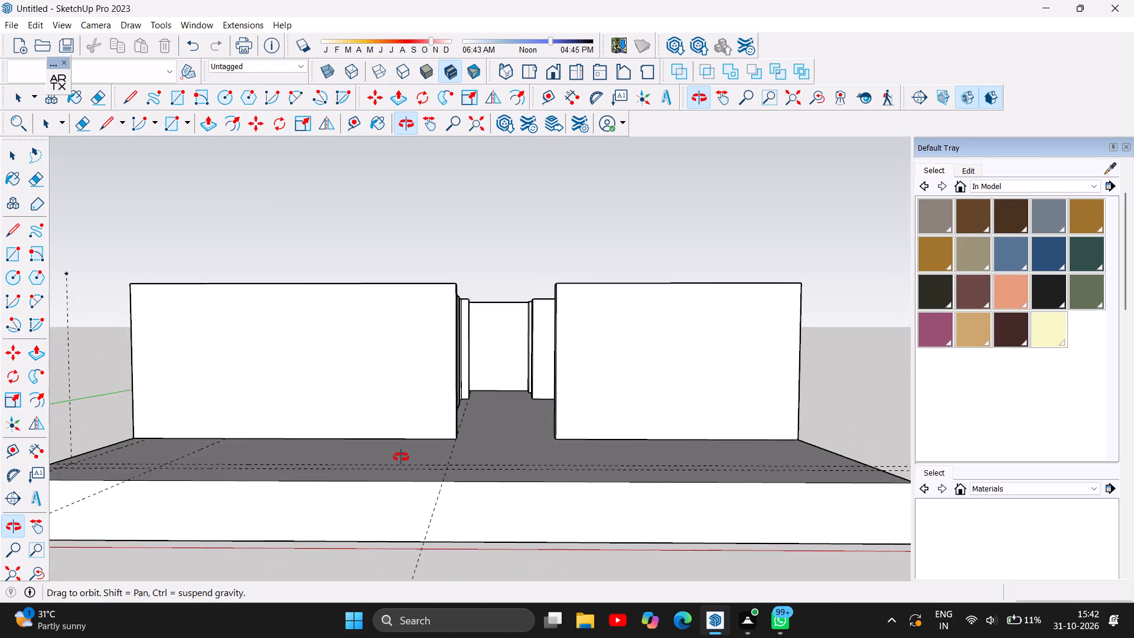
pyautogui.moveTo(401, 457); pyautogui.dragTo(403, 471)
pyautogui.scroll(-5, 501, 500)
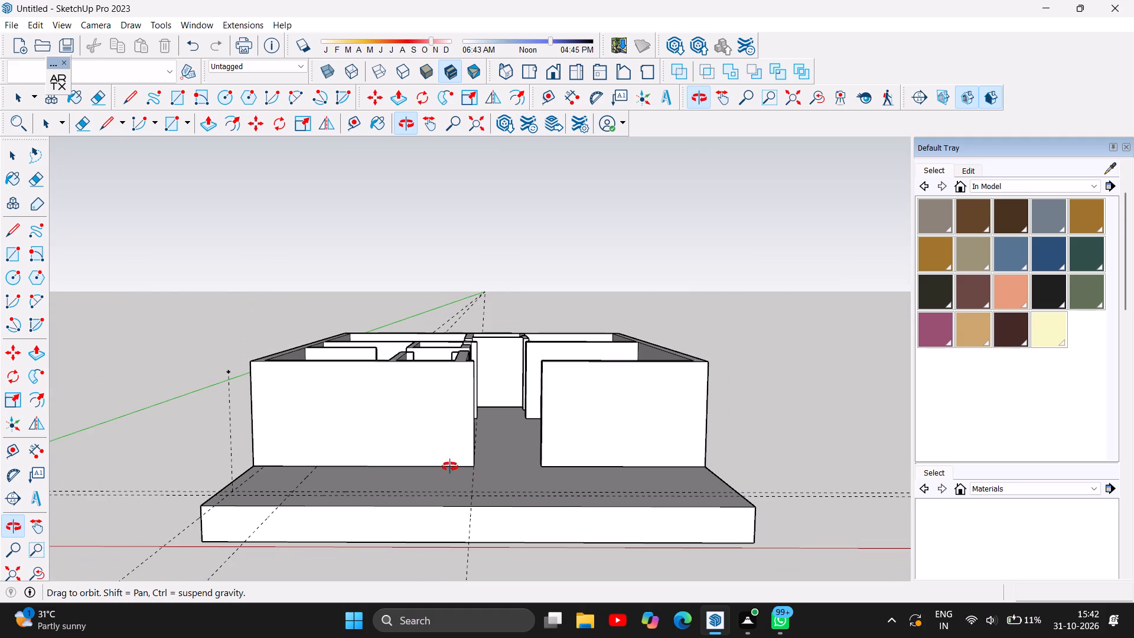
pyautogui.moveTo(461, 451); pyautogui.dragTo(460, 493)
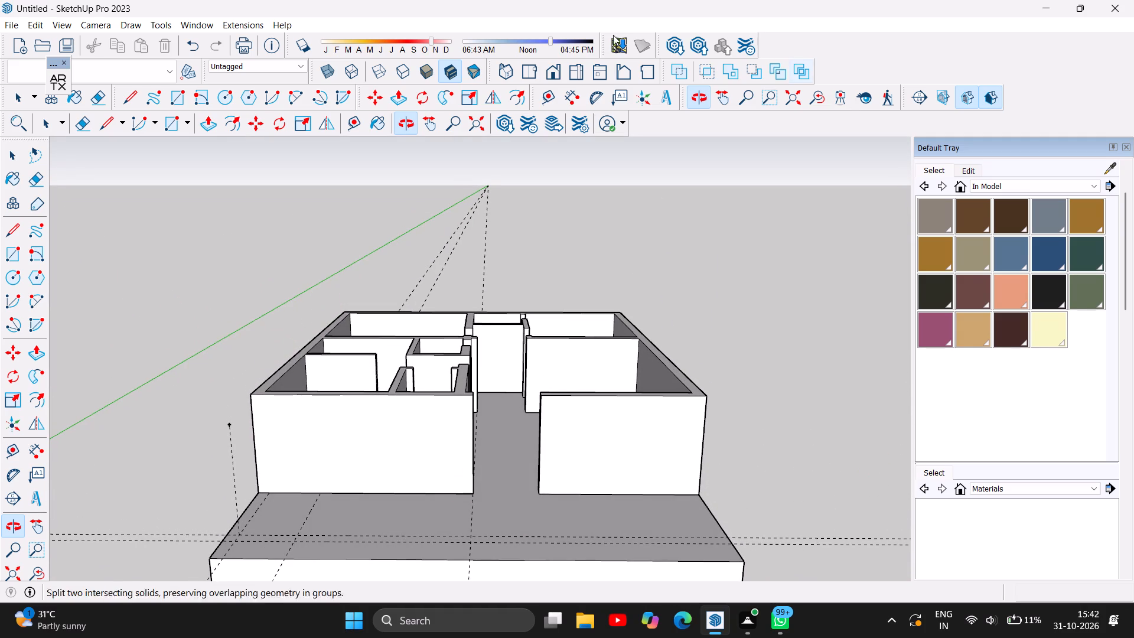
pyautogui.scroll(-1, 461, 404)
pyautogui.moveTo(484, 475); pyautogui.dragTo(478, 481)
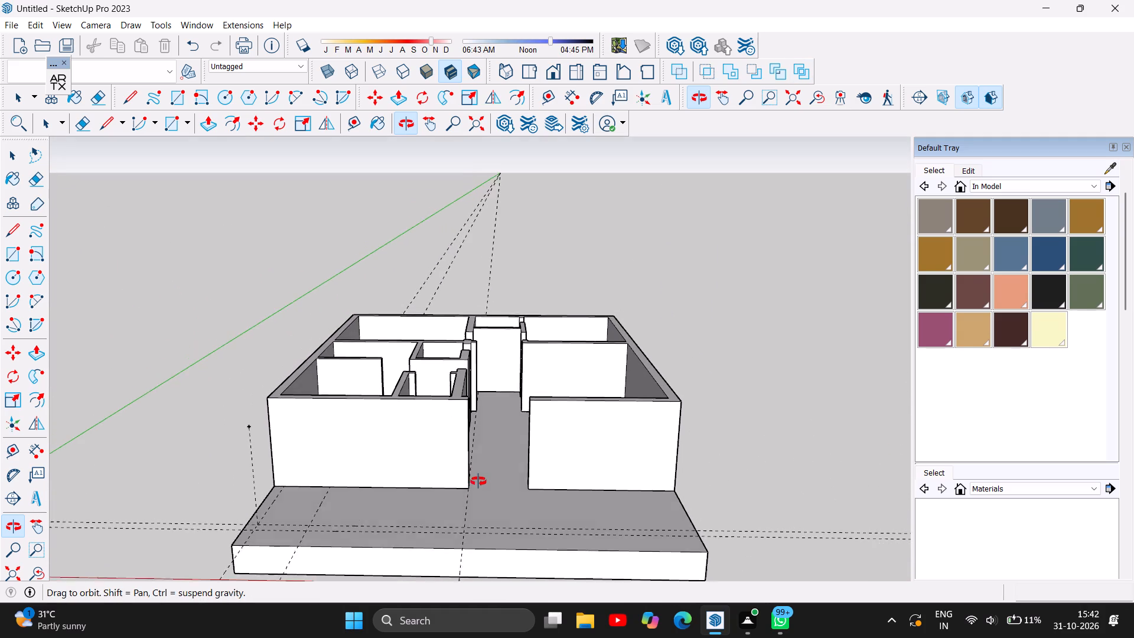
pyautogui.moveTo(478, 481); pyautogui.dragTo(509, 475)
pyautogui.scroll(2, 519, 470)
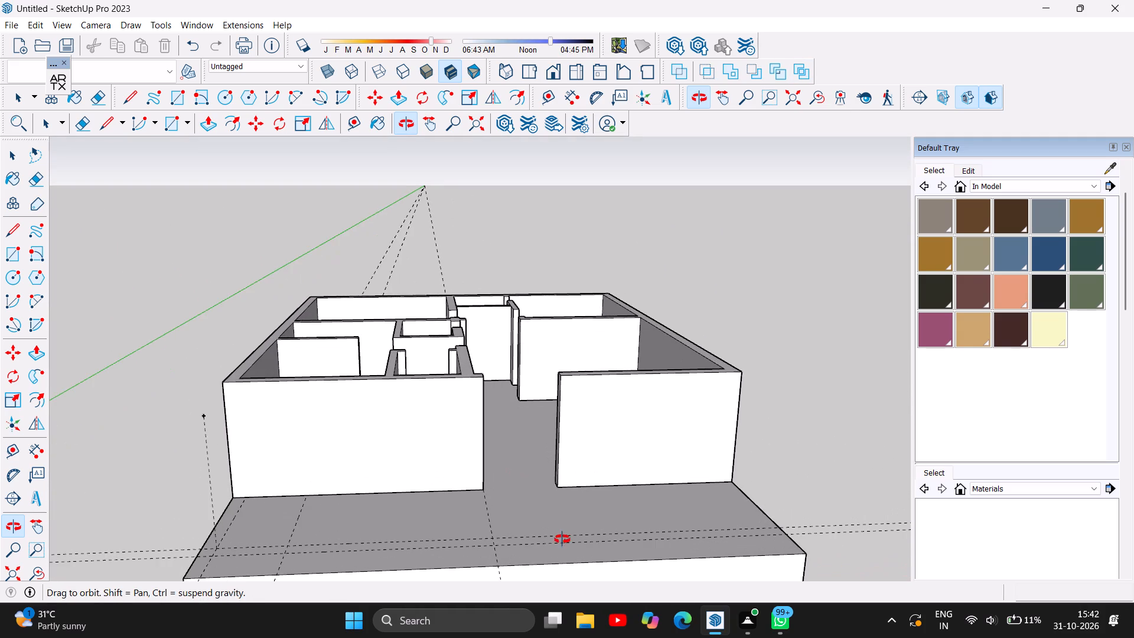
pyautogui.moveTo(568, 537); pyautogui.dragTo(544, 528)
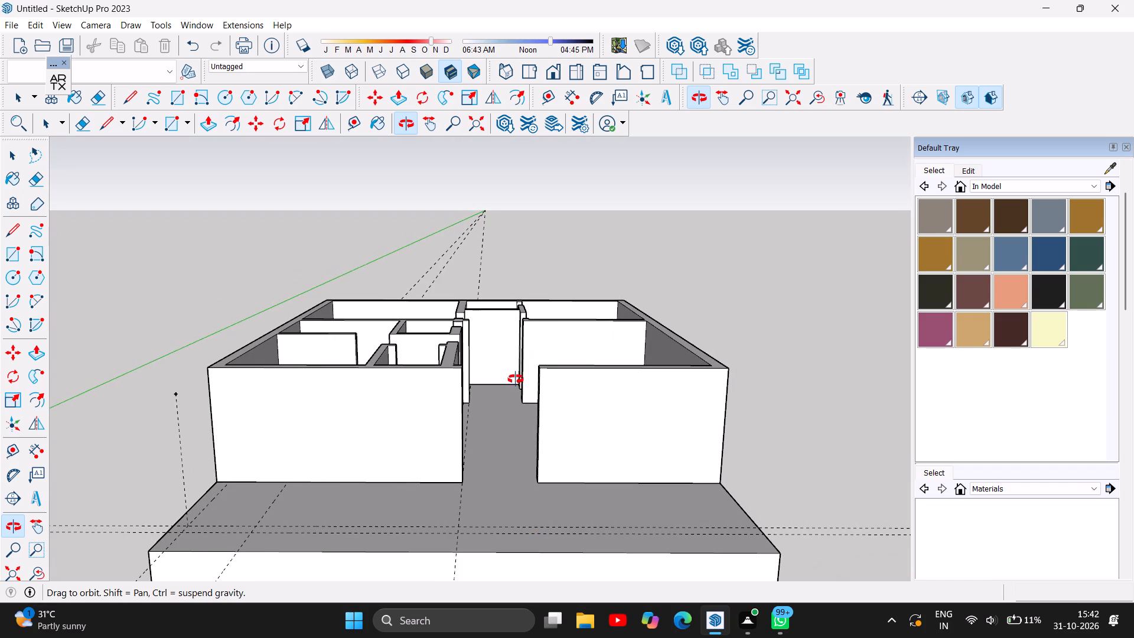
pyautogui.moveTo(492, 360); pyautogui.dragTo(474, 334)
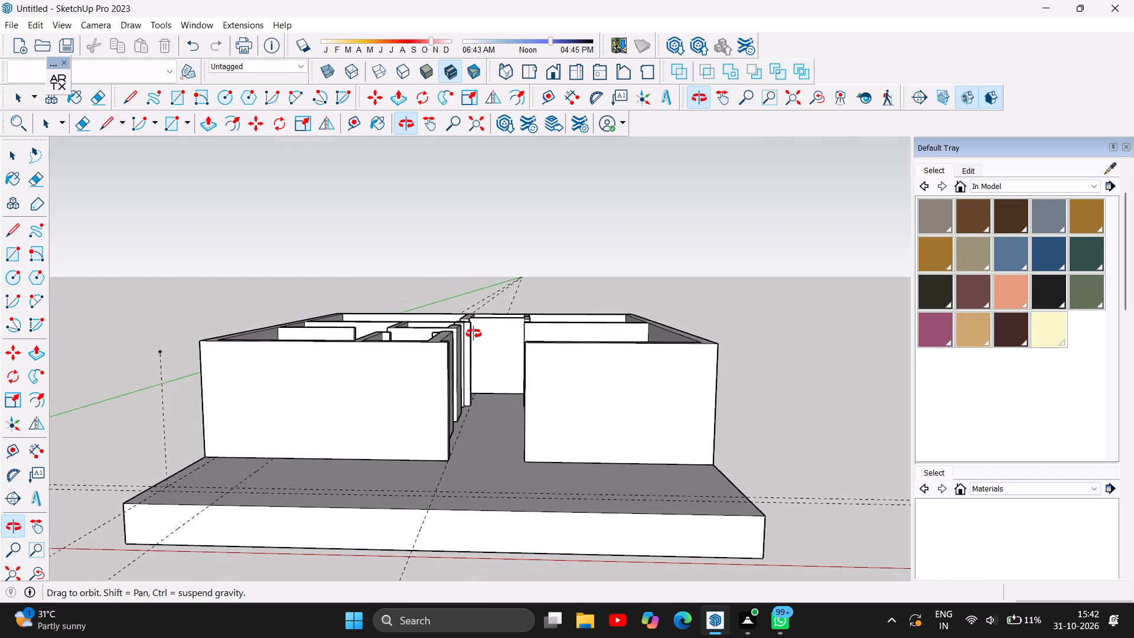
pyautogui.moveTo(474, 334); pyautogui.dragTo(502, 330)
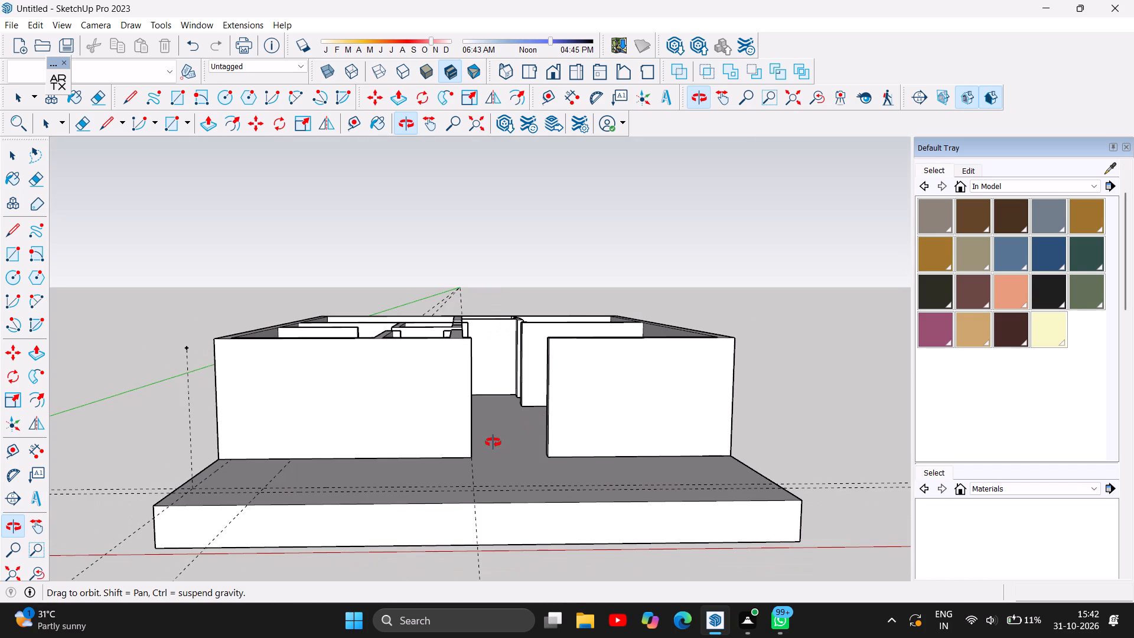
pyautogui.scroll(2, 493, 442)
pyautogui.moveTo(534, 467); pyautogui.dragTo(525, 509)
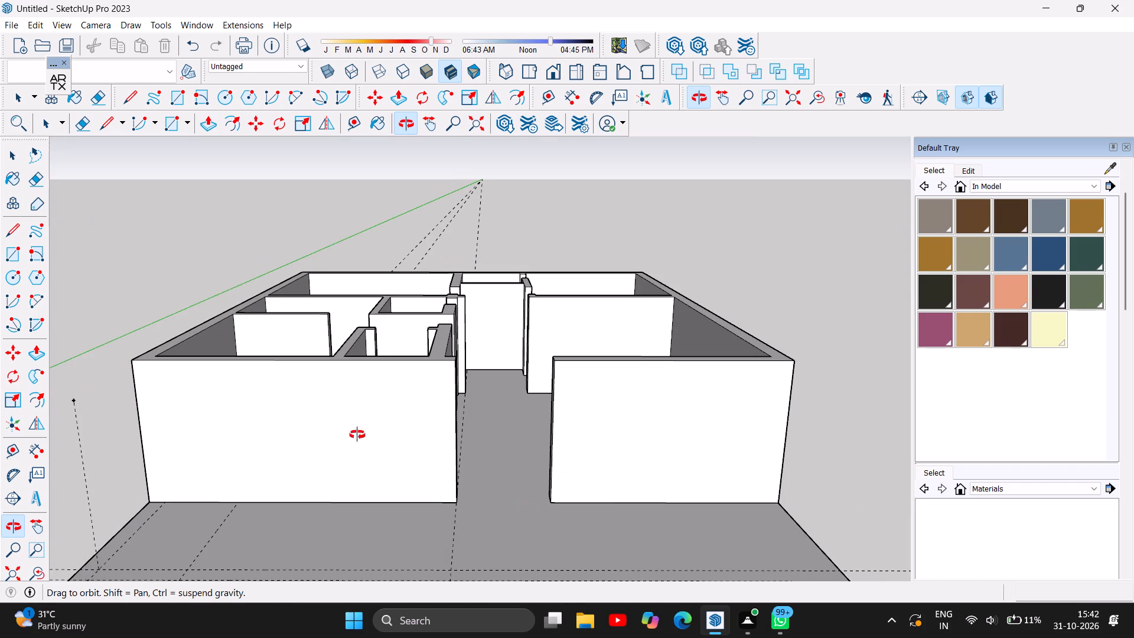
pyautogui.moveTo(351, 437); pyautogui.dragTo(389, 430)
pyautogui.scroll(3, 493, 405)
pyautogui.scroll(-2, 493, 405)
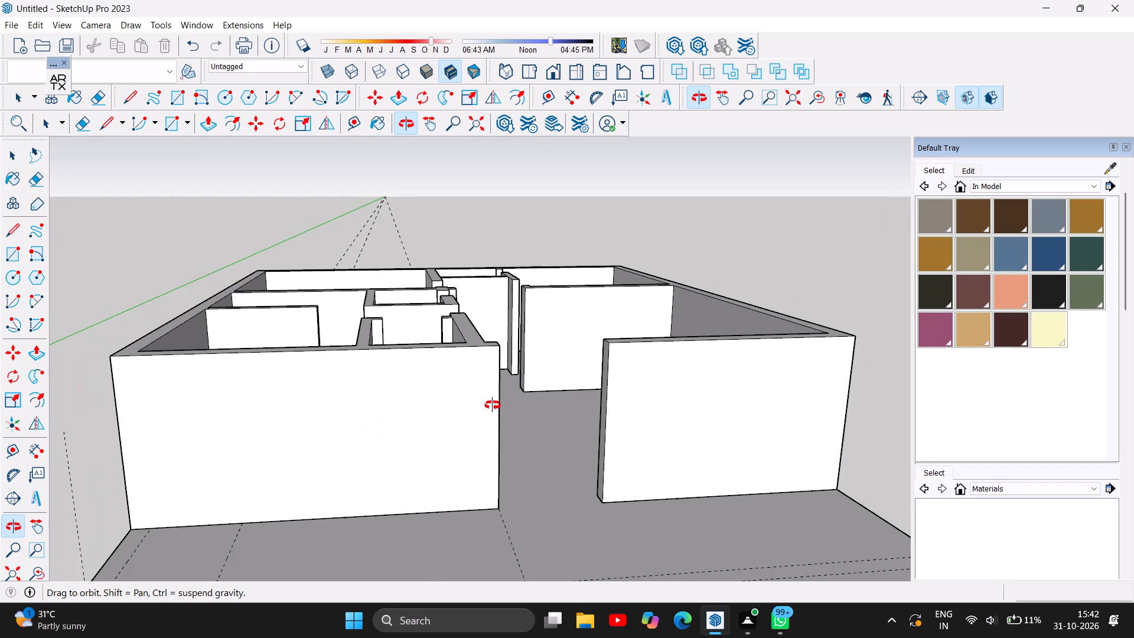
pyautogui.scroll(1, 395, 437)
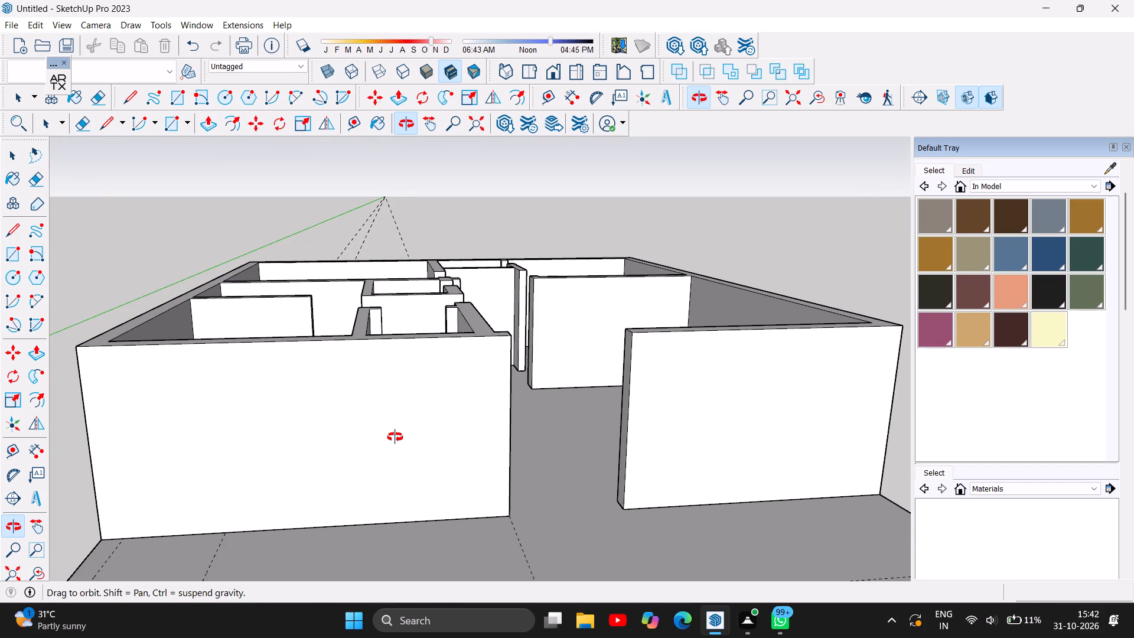
# Place a guide parallel to the top edge of the front wall beside the entrance, offset 7".
pyautogui.press('t')
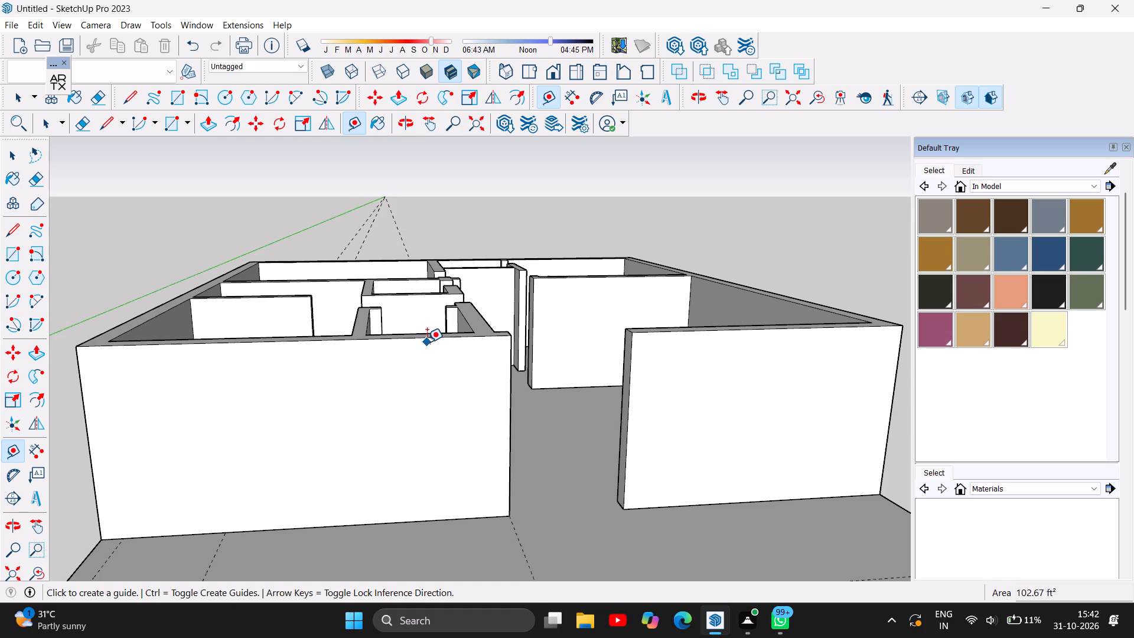
pyautogui.click(426, 339)
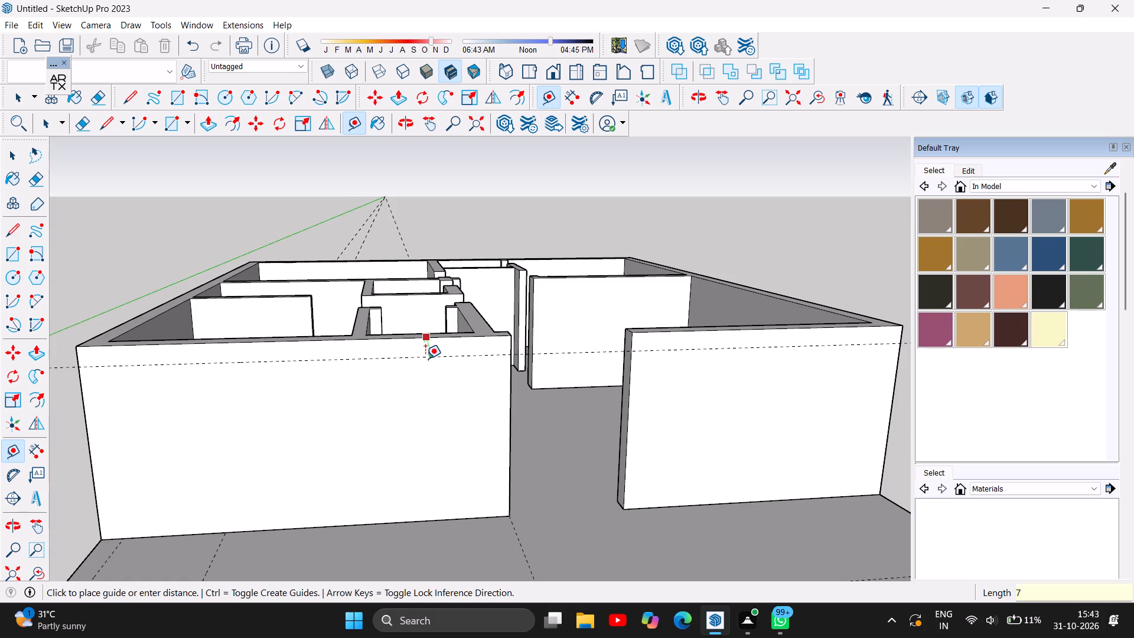
pyautogui.press('7')
pyautogui.press('Return')
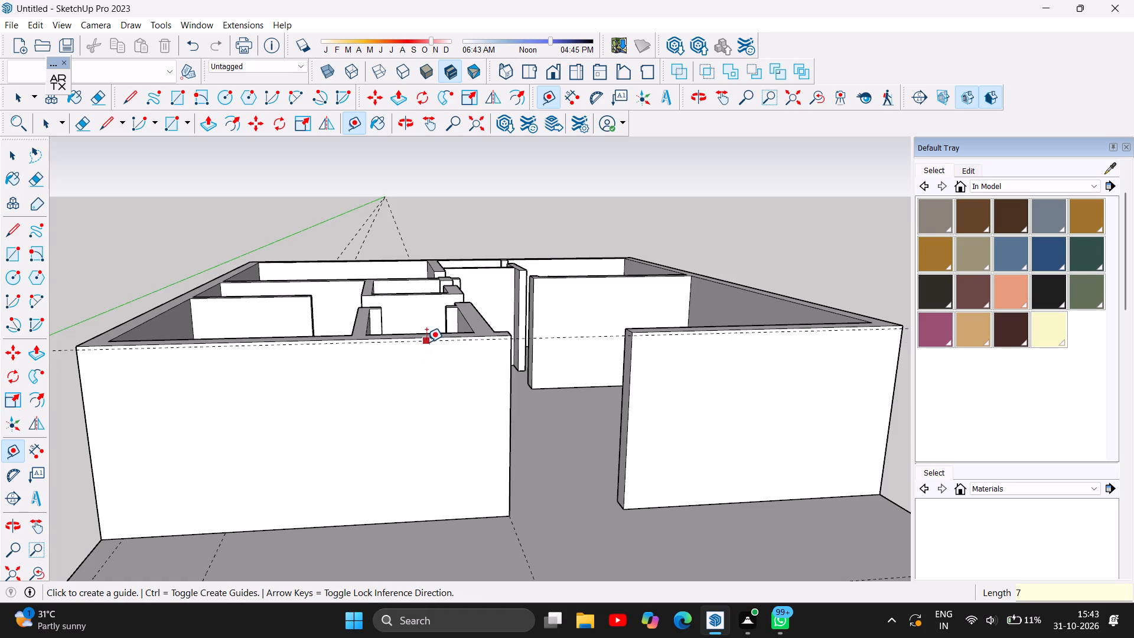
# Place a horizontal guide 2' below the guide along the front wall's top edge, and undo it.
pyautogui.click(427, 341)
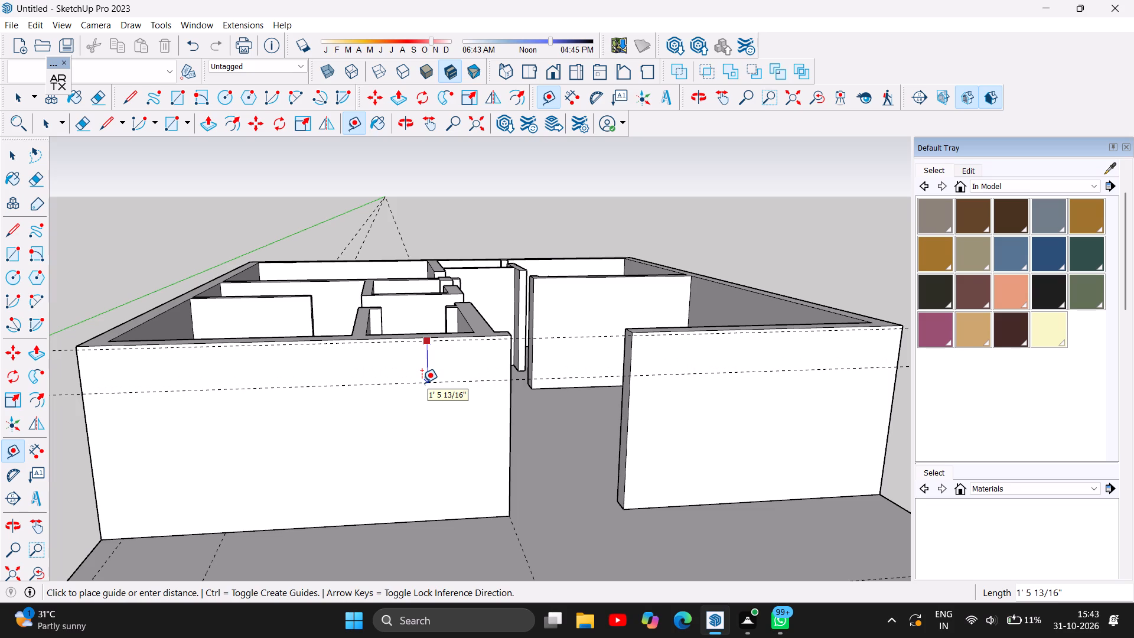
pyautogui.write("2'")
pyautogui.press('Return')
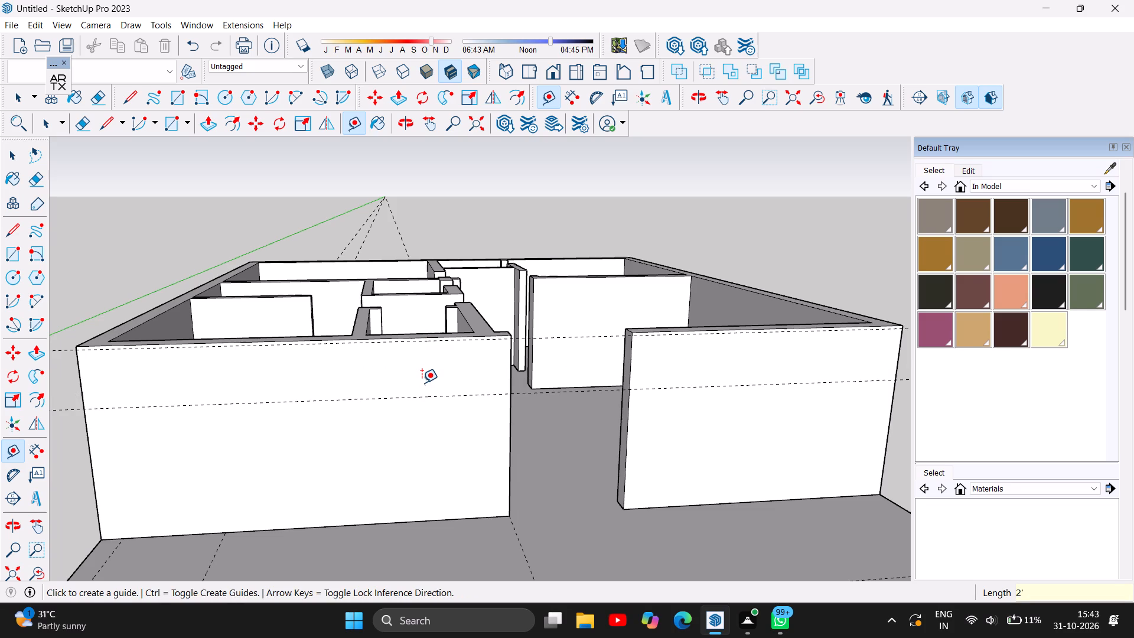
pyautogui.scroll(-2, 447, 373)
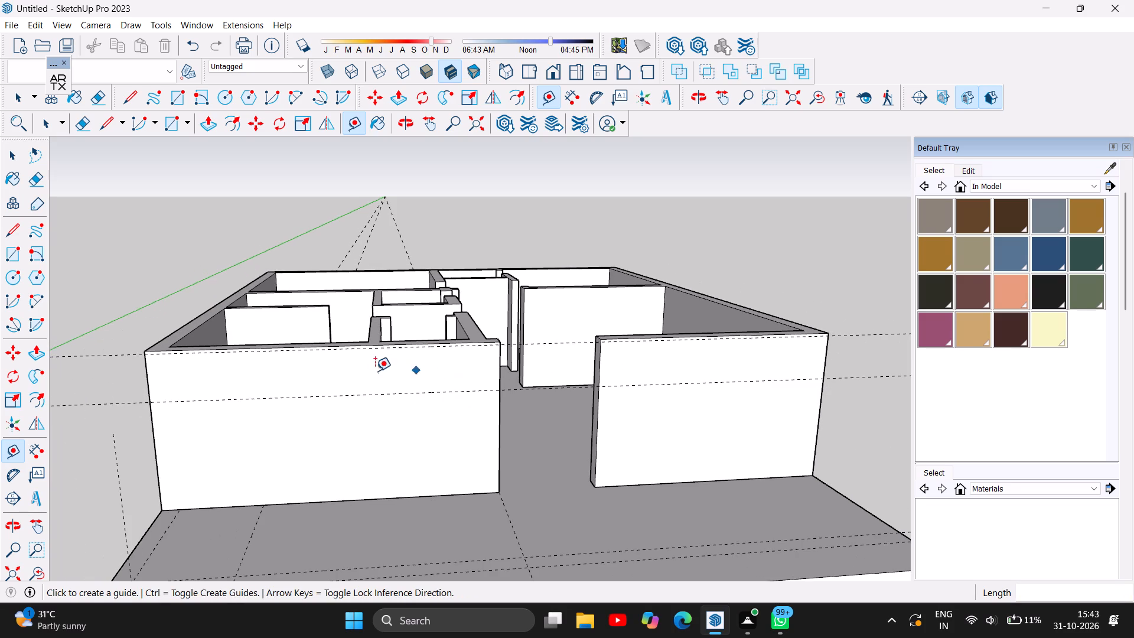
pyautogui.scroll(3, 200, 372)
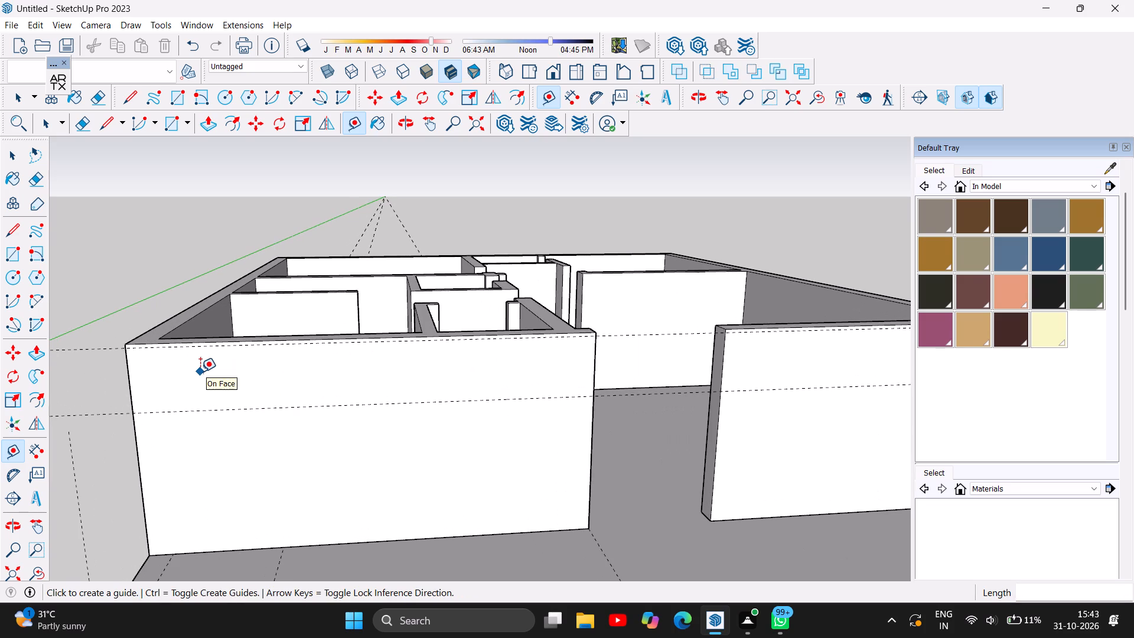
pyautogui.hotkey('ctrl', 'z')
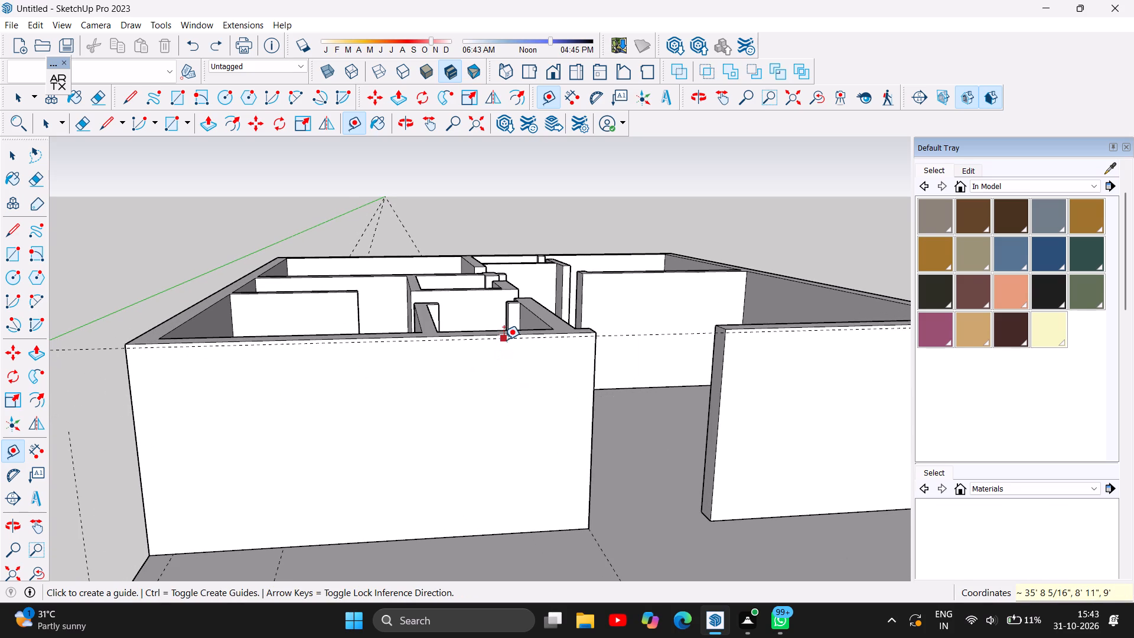
# Place a horizontal guide 1'6" below the guide along the front wall's top edge.
pyautogui.click(504, 340)
pyautogui.write("1'6")
pyautogui.press('Return')
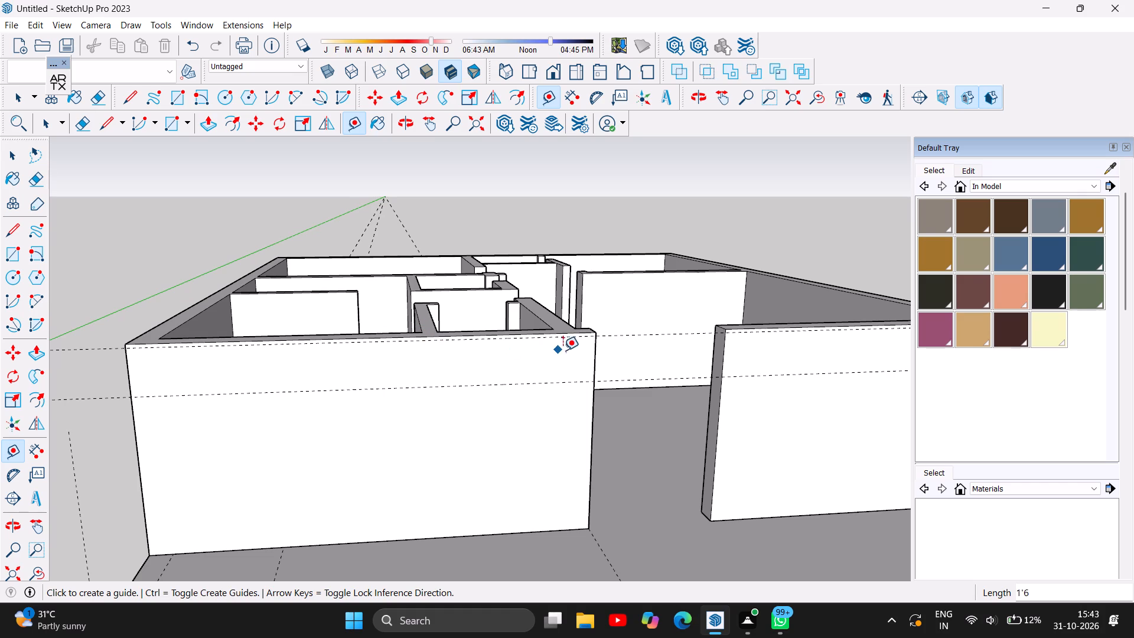
pyautogui.click(206, 343)
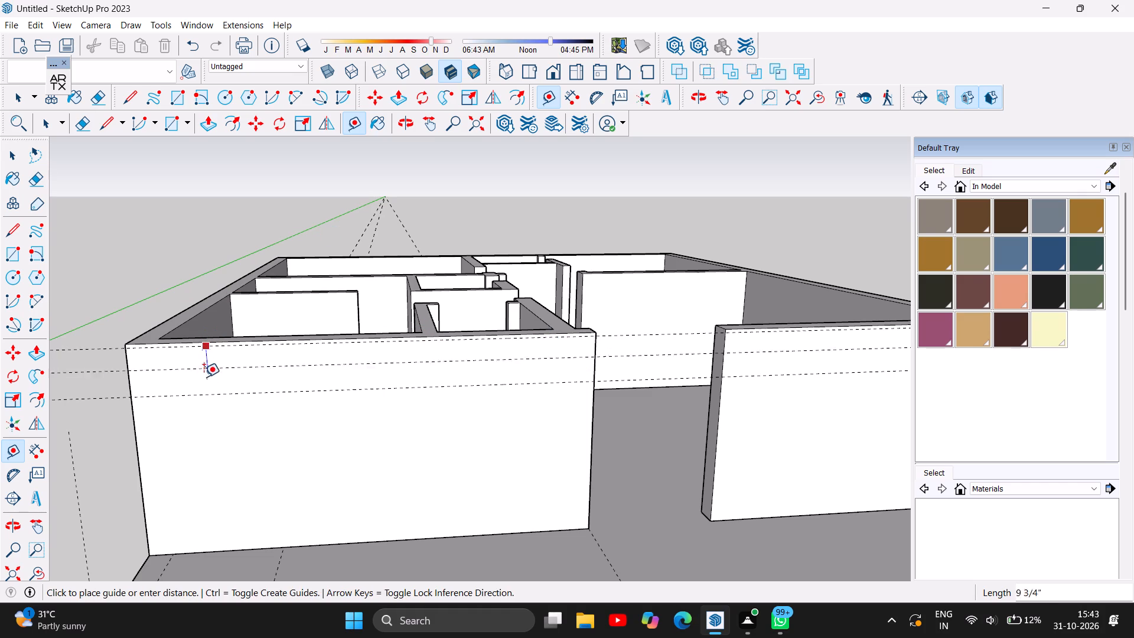
pyautogui.press('Escape')
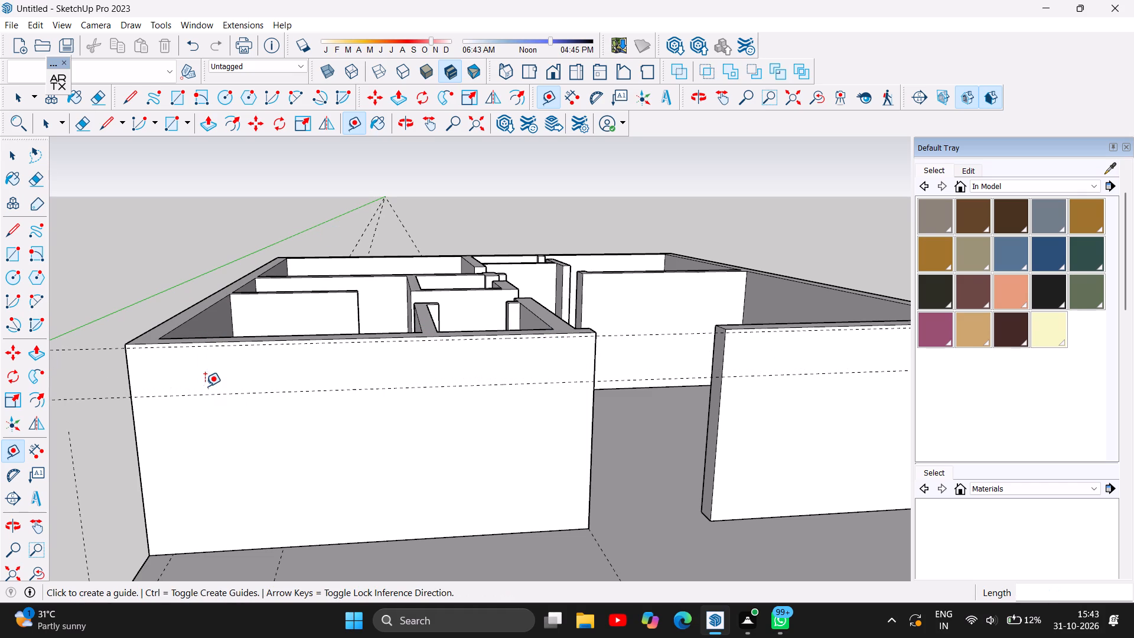
# Place vertical guides on the left front wall section, 9" in from its outer corner and 1' in from its entrance edge.
pyautogui.click(125, 370)
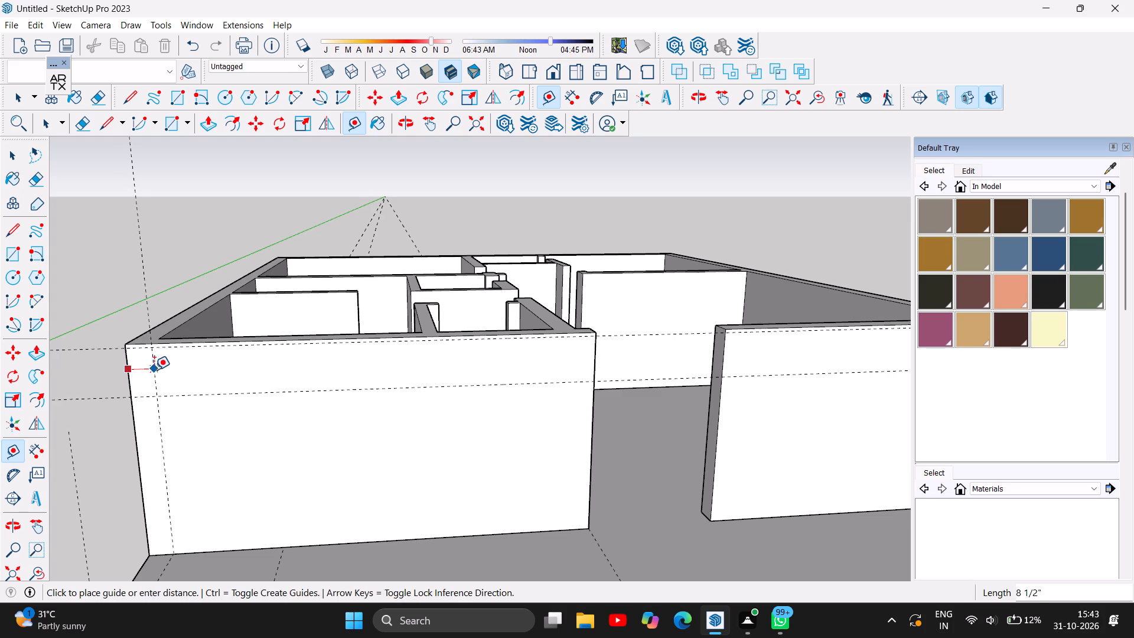
pyautogui.press('9')
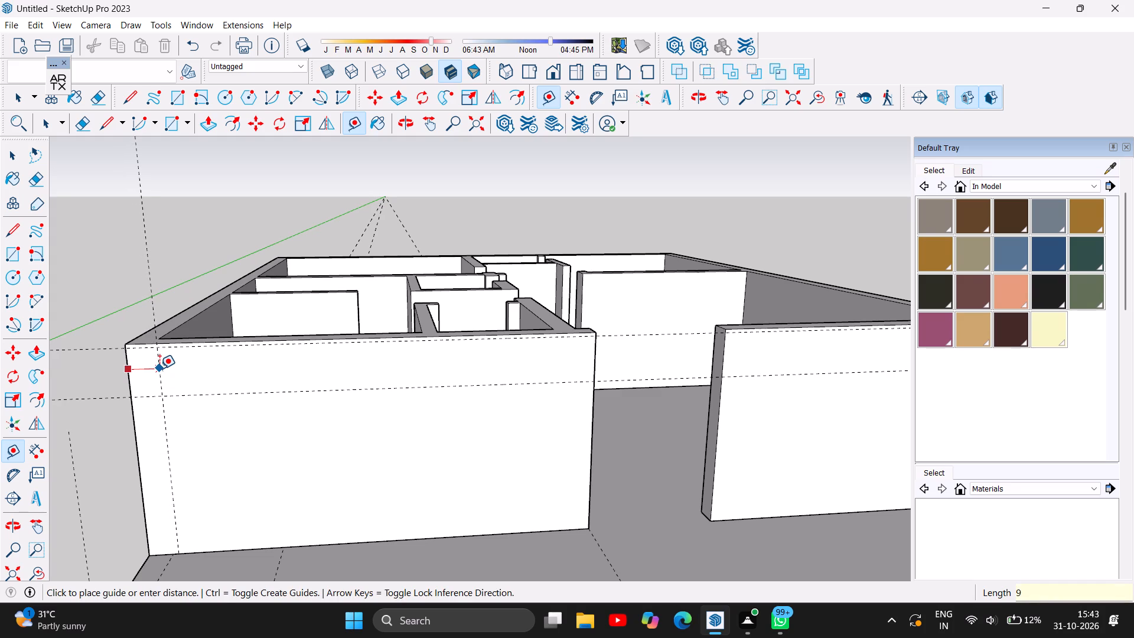
pyautogui.press('Return')
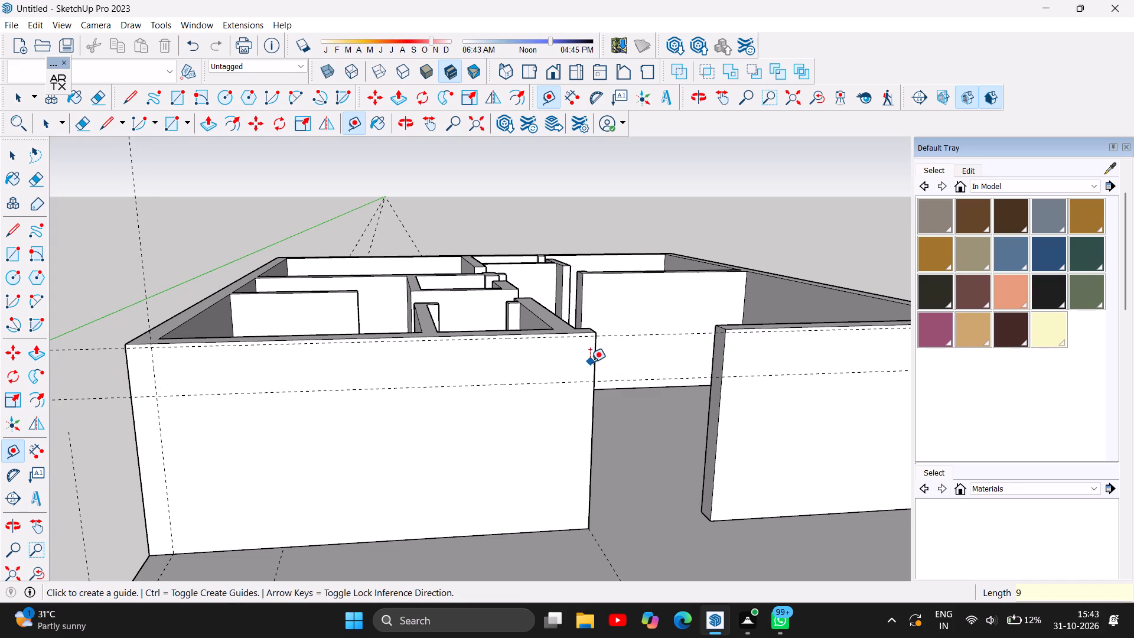
pyautogui.click(594, 360)
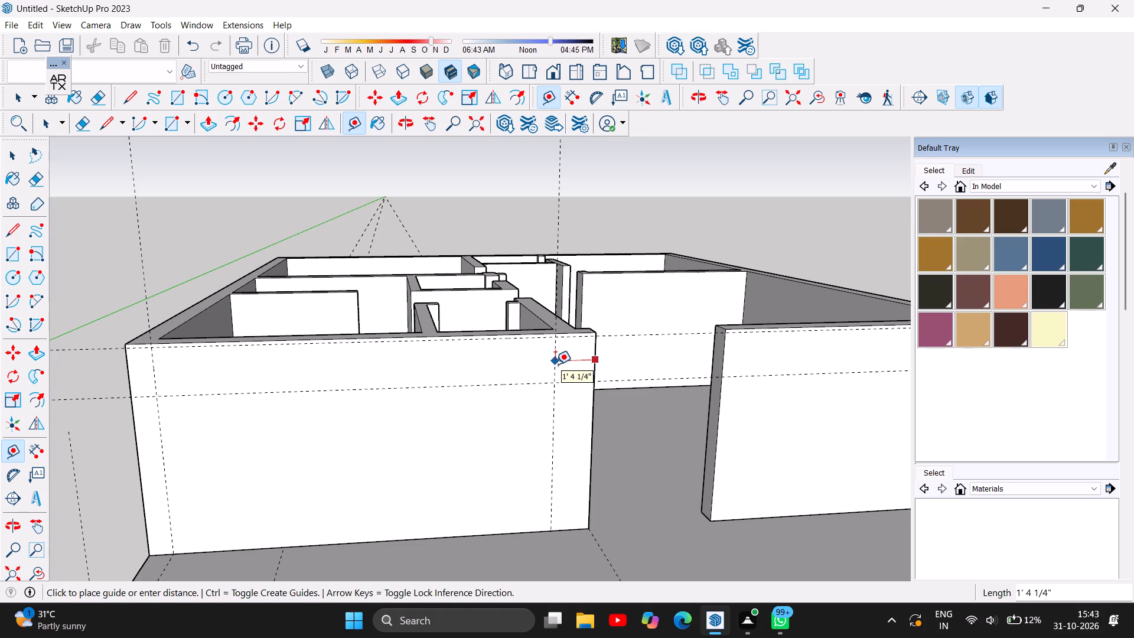
pyautogui.write("1'")
pyautogui.press('Return')
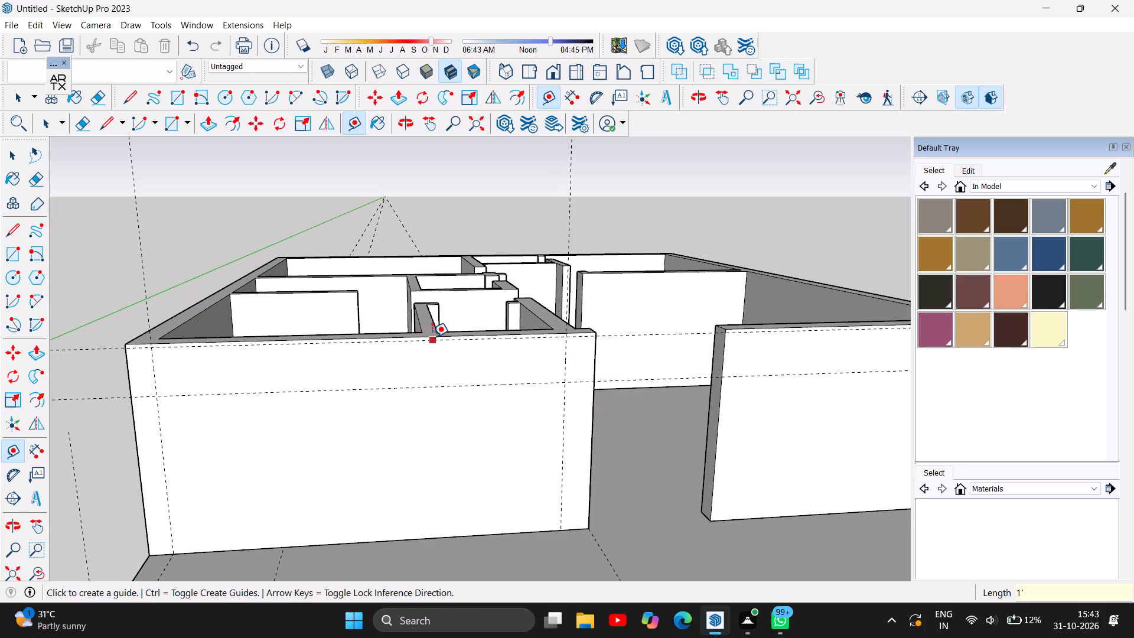
# Place a vertical guide 3'11" from the 1' entrance-side guide, toward the front wall's outer corner.
pyautogui.click(567, 367)
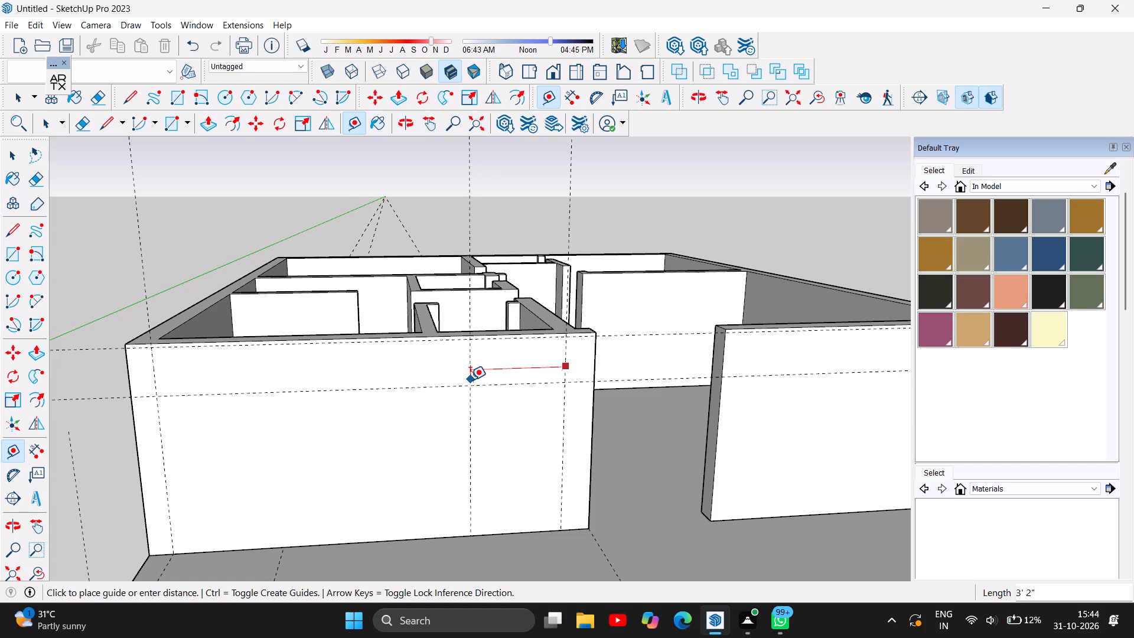
pyautogui.write("3'11")
pyautogui.press('Return')
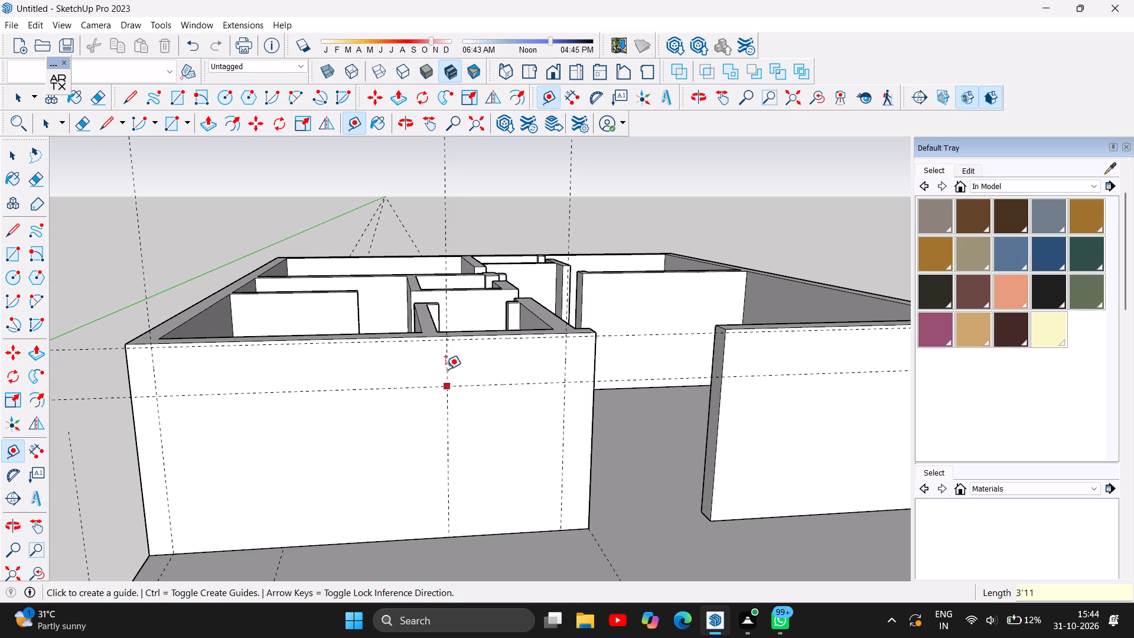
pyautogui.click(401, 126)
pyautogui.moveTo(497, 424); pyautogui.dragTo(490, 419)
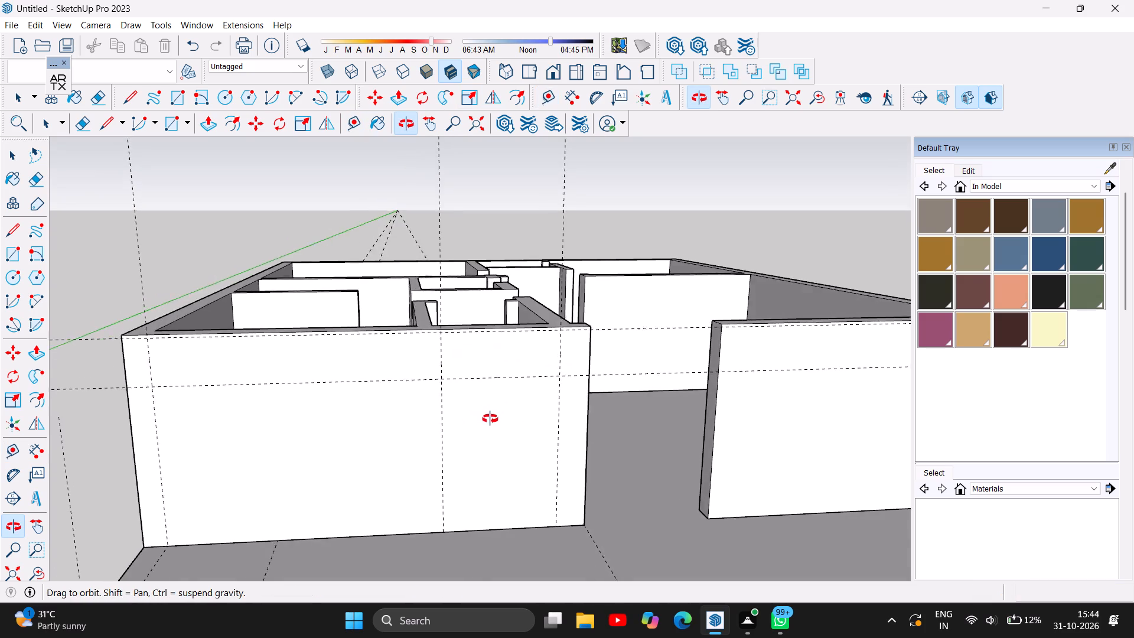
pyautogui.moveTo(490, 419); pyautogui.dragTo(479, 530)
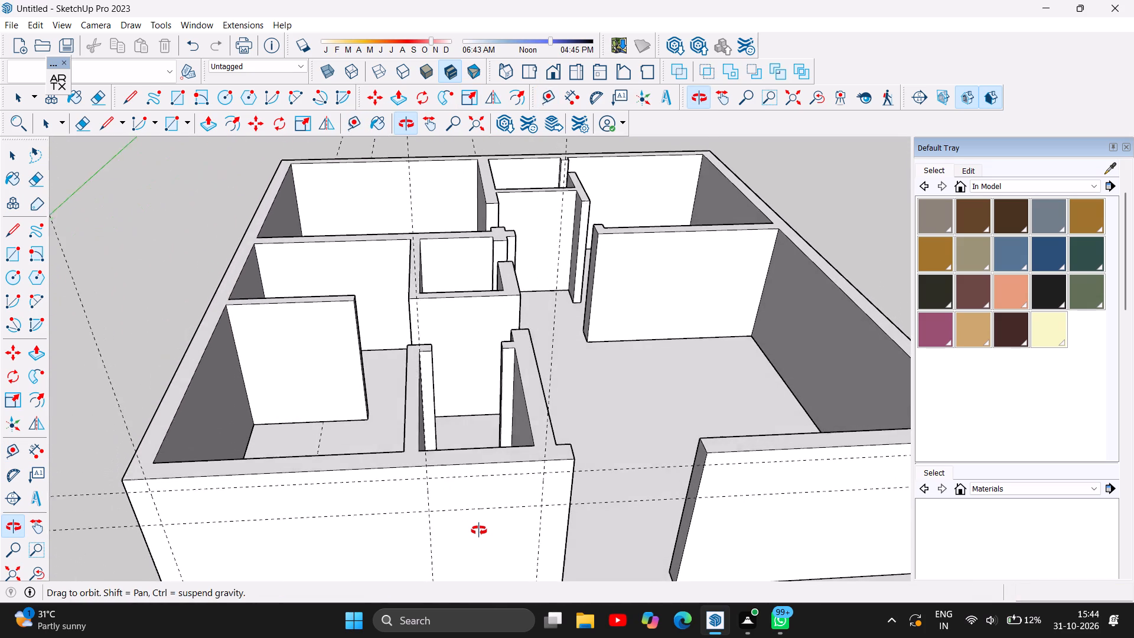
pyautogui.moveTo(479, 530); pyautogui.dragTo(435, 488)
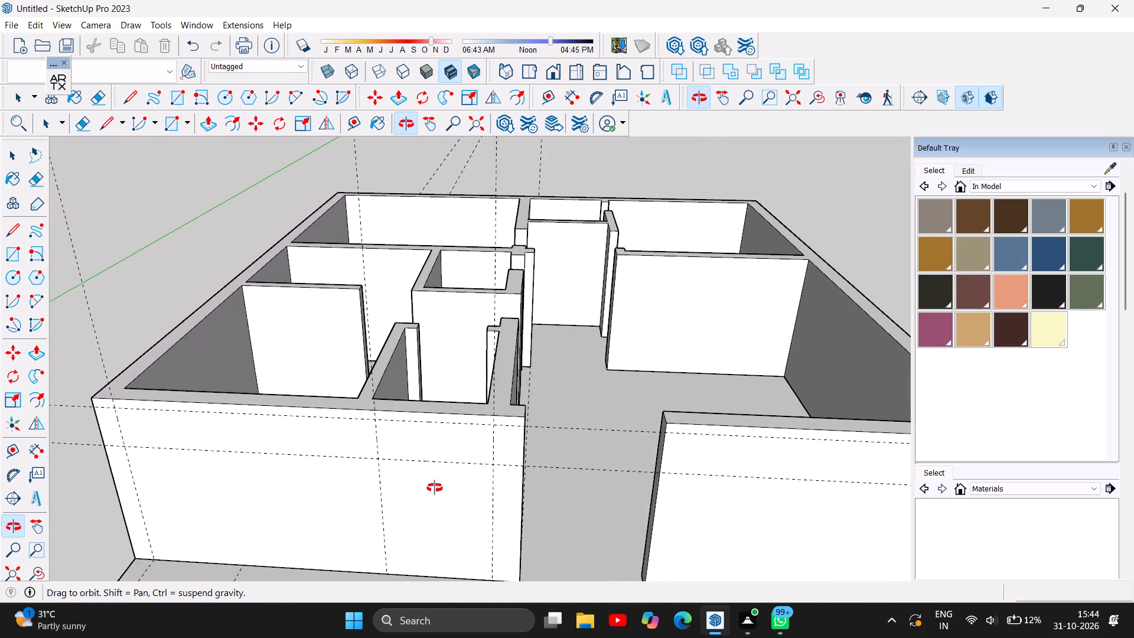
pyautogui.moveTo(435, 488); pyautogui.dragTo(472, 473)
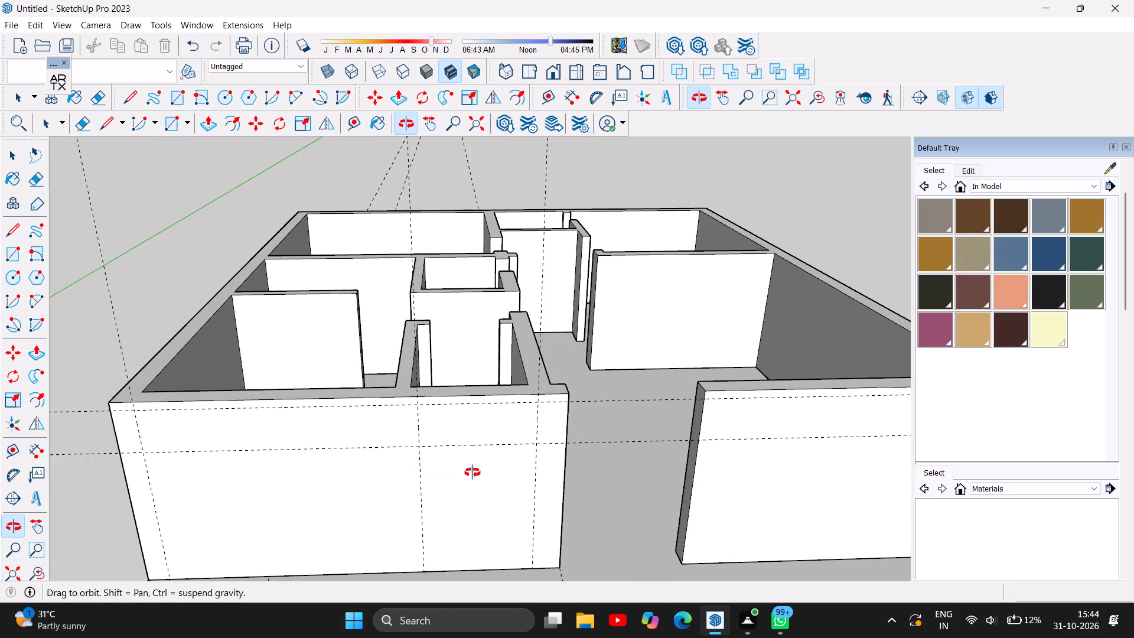
# Undo the last two vertical guides placed on the left front wall section.
pyautogui.hotkey('ctrl', 'z')
pyautogui.hotkey('ctrl', 'z')
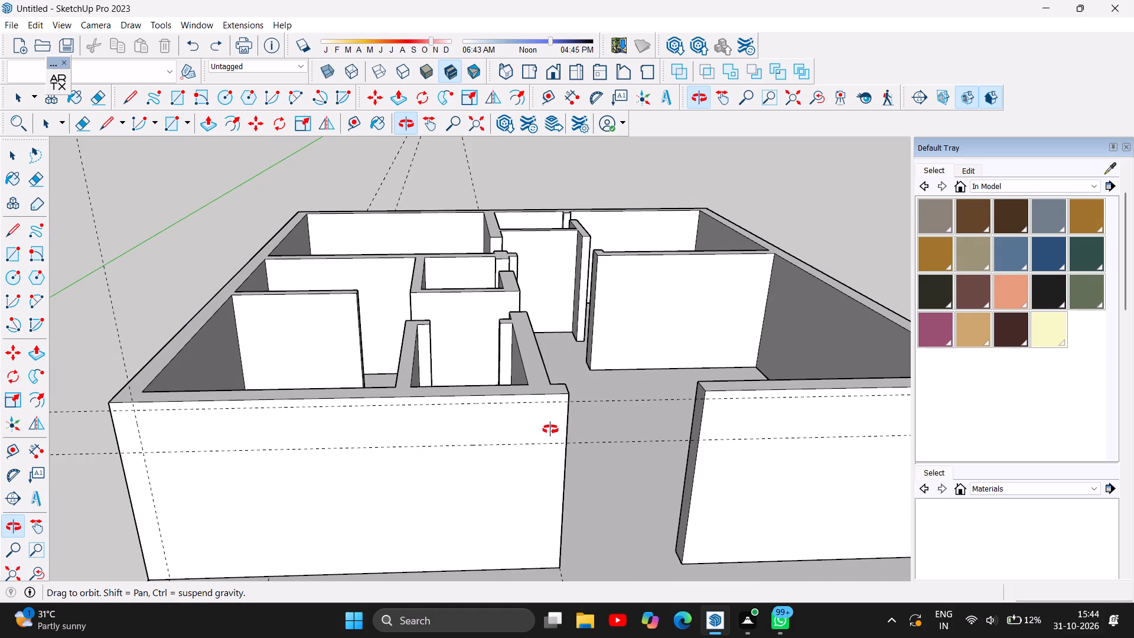
# Draw two 7' vertical lines on the front wall face, aligned with the inner faces of the small front room's side walls.
pyautogui.click(15, 232)
pyautogui.click(411, 385)
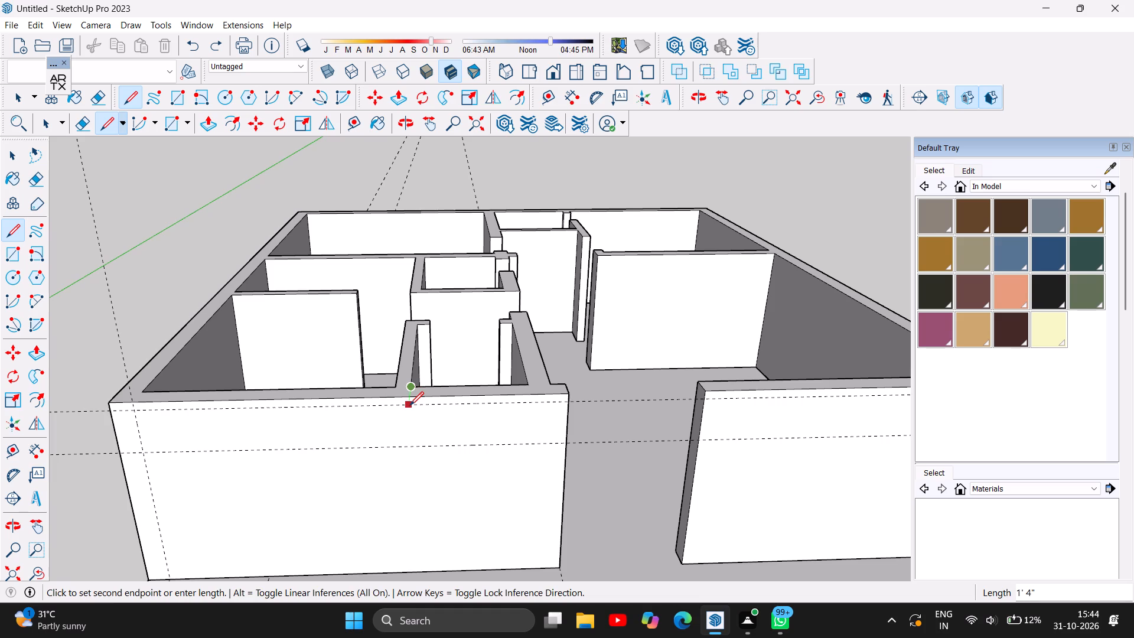
pyautogui.click(408, 395)
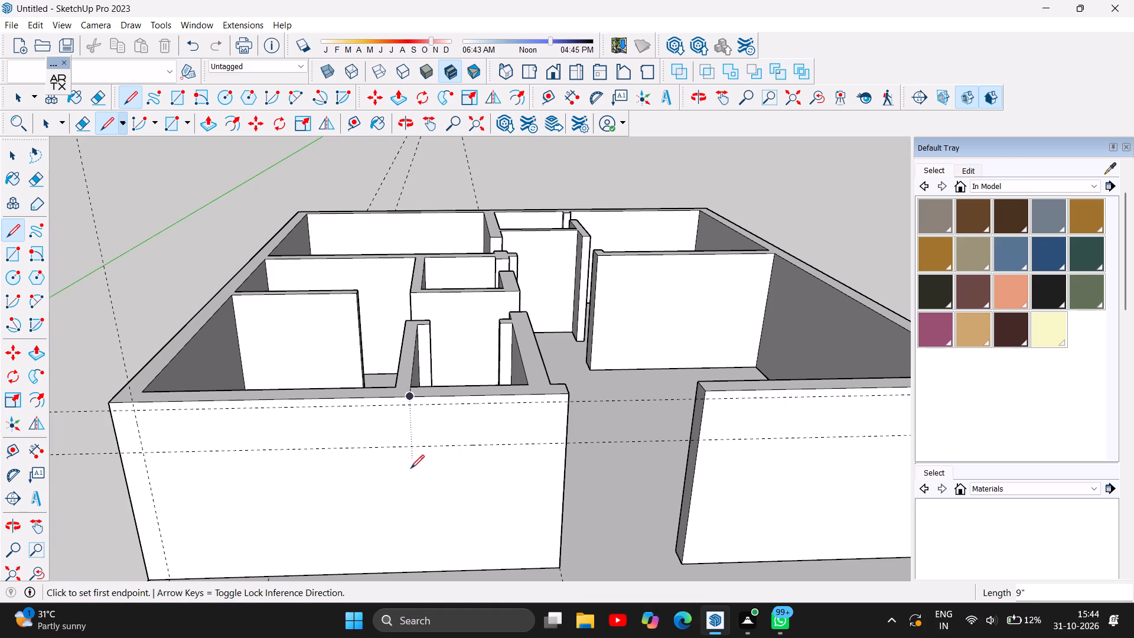
pyautogui.click(412, 575)
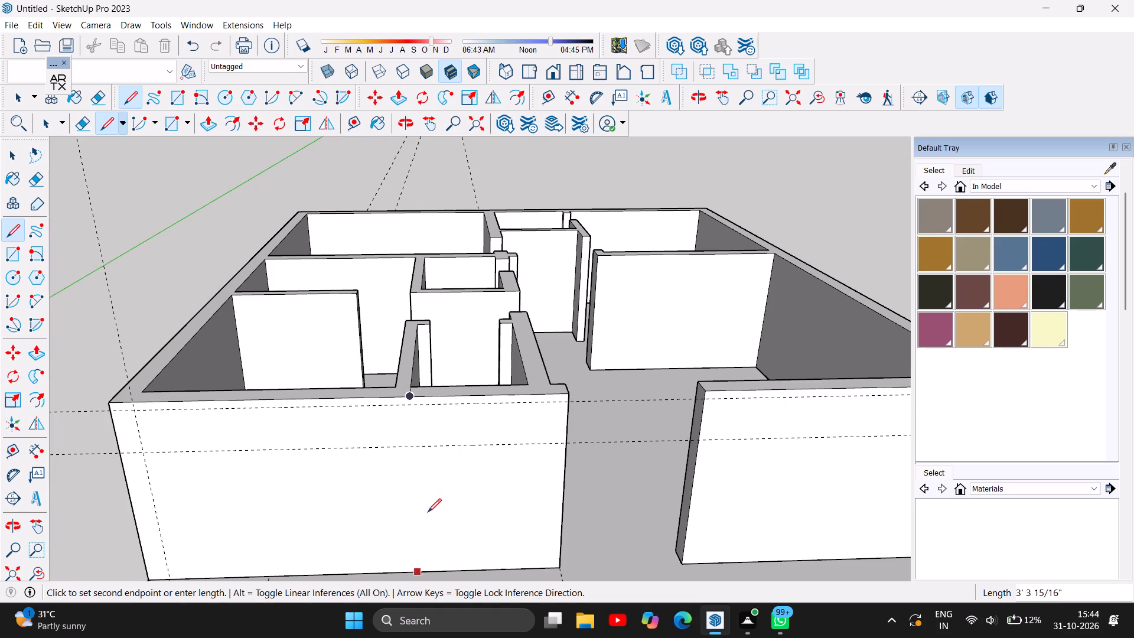
pyautogui.click(413, 392)
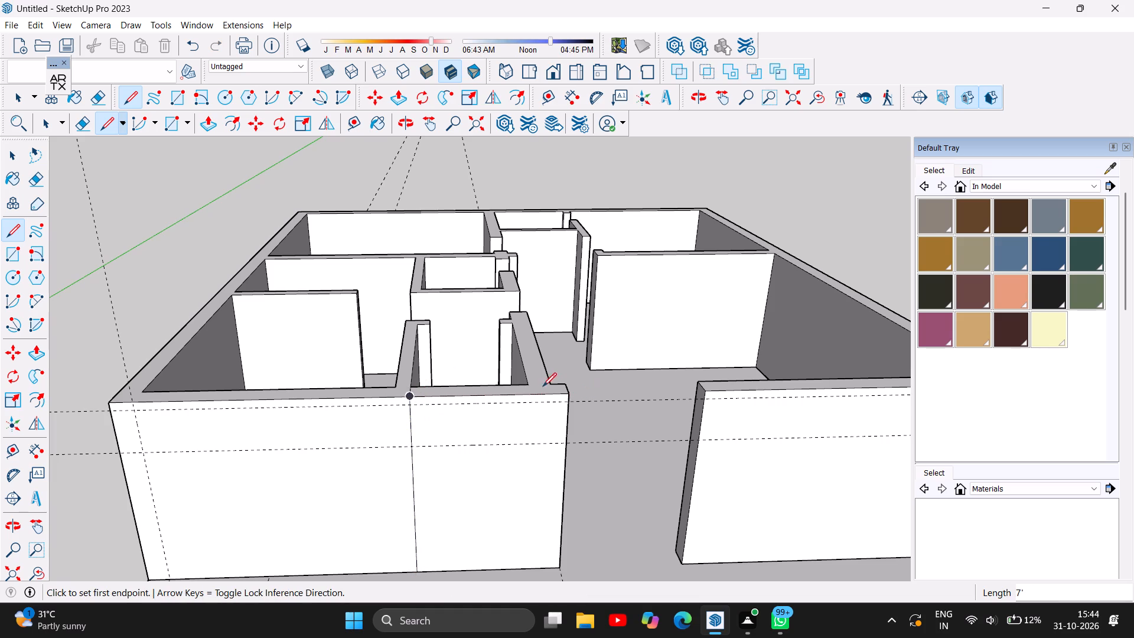
pyautogui.click(527, 385)
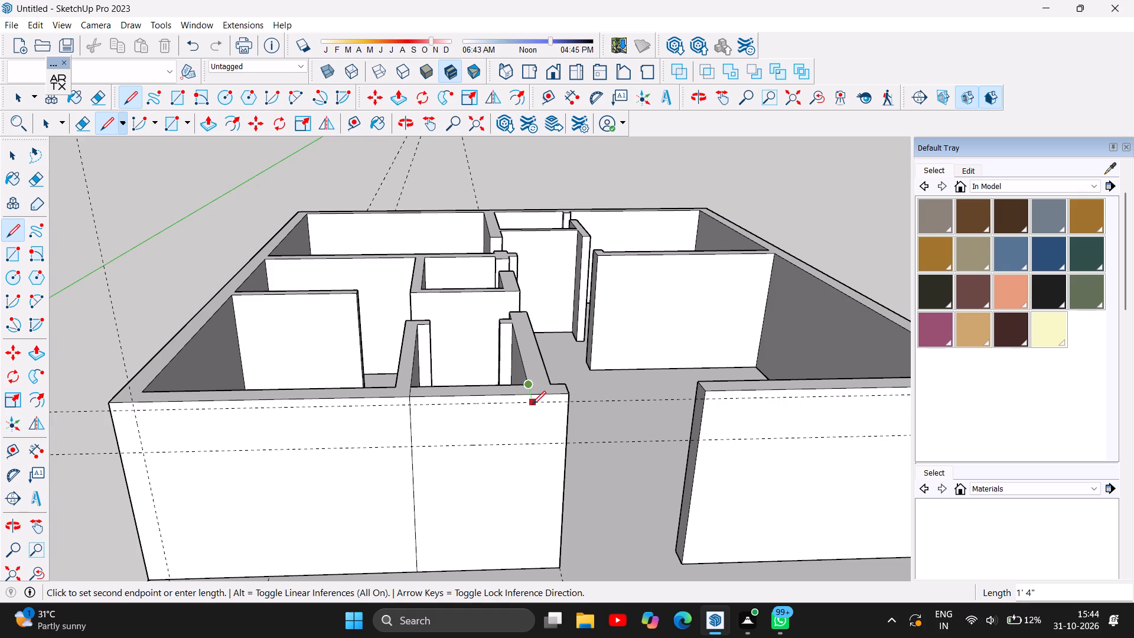
pyautogui.click(531, 395)
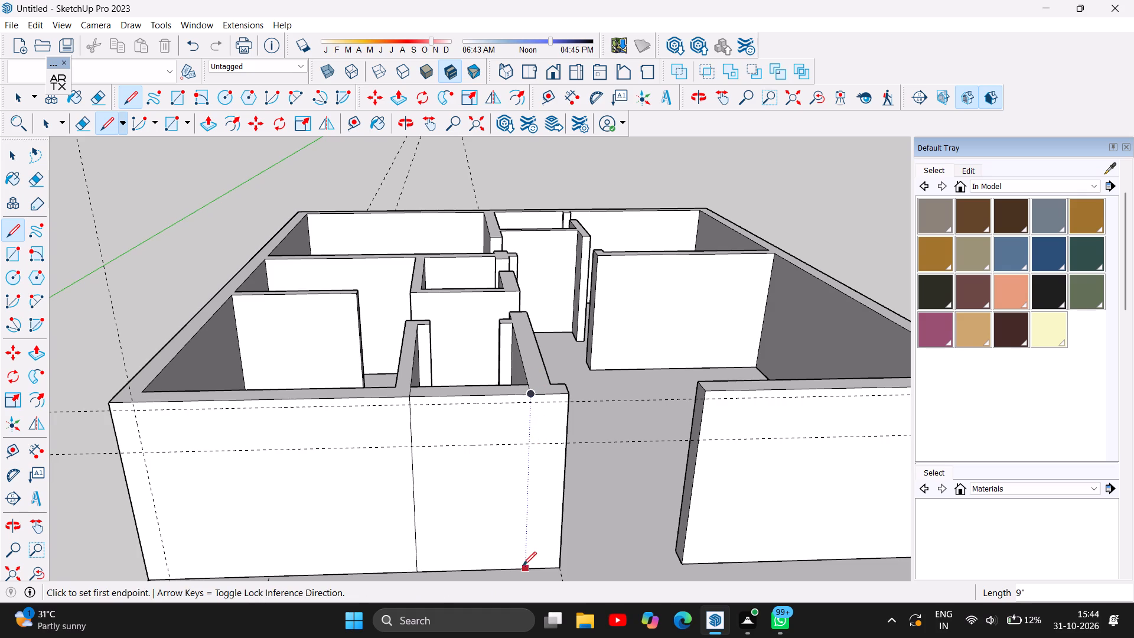
pyautogui.click(523, 570)
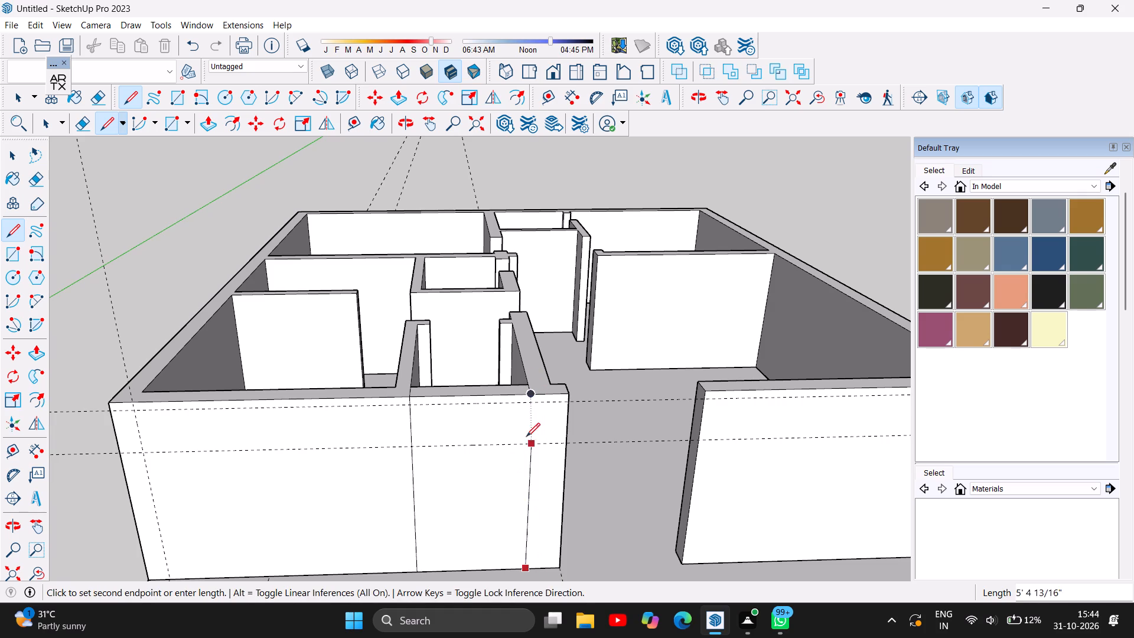
pyautogui.click(531, 396)
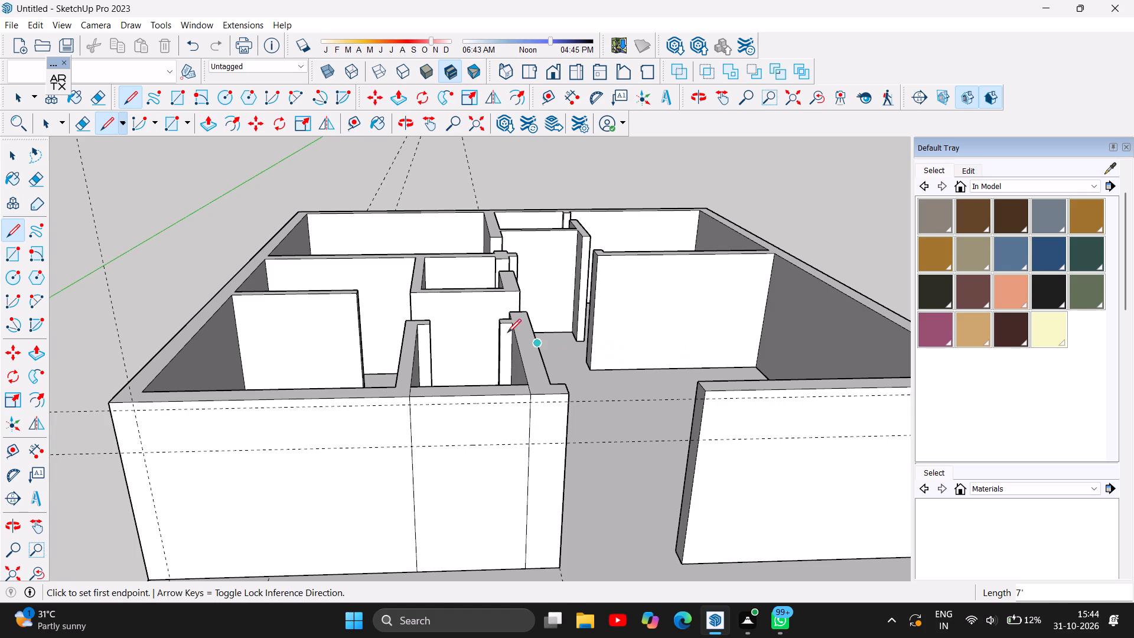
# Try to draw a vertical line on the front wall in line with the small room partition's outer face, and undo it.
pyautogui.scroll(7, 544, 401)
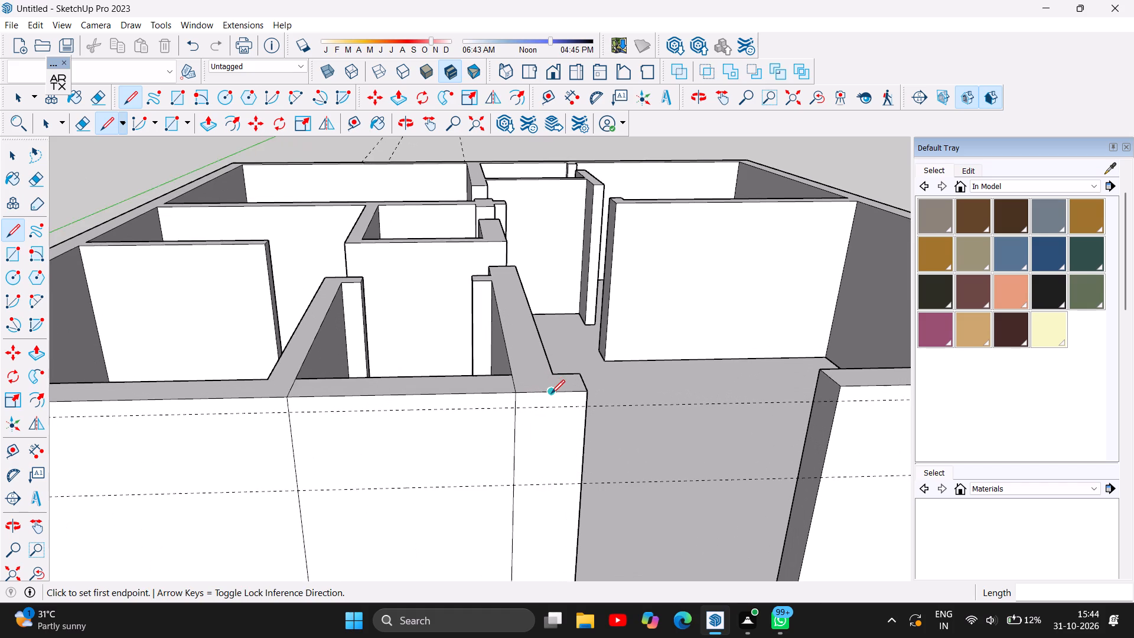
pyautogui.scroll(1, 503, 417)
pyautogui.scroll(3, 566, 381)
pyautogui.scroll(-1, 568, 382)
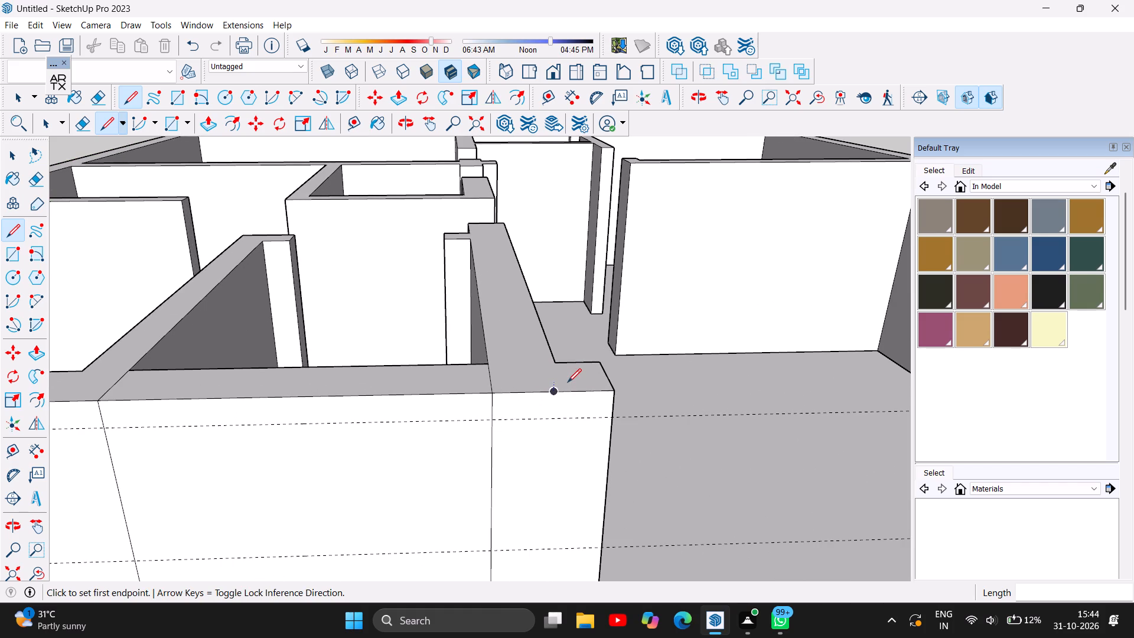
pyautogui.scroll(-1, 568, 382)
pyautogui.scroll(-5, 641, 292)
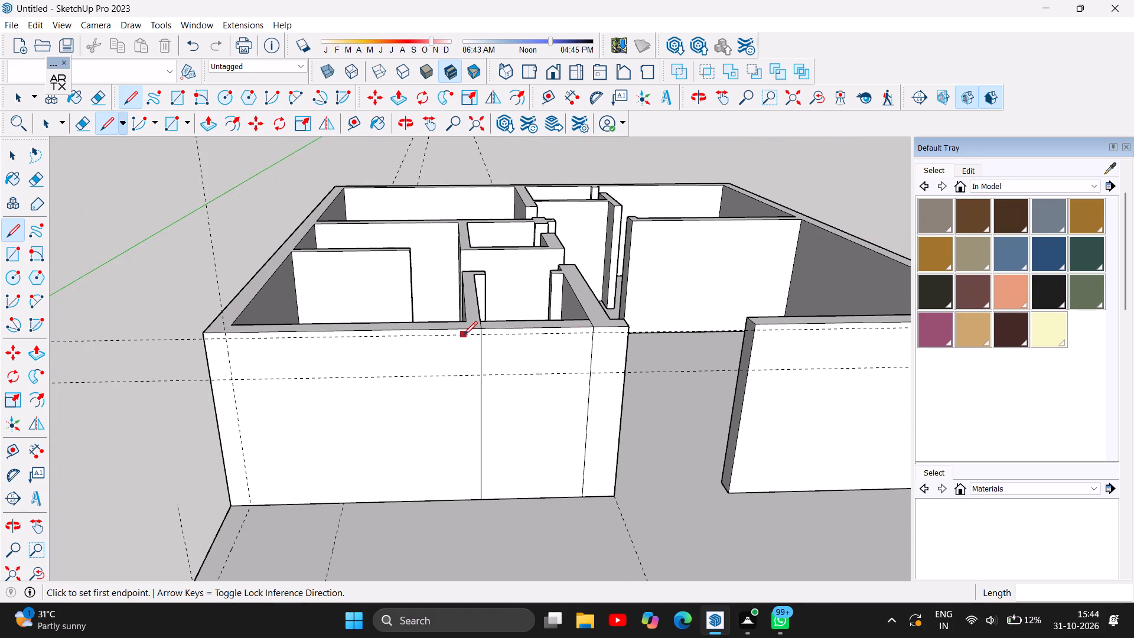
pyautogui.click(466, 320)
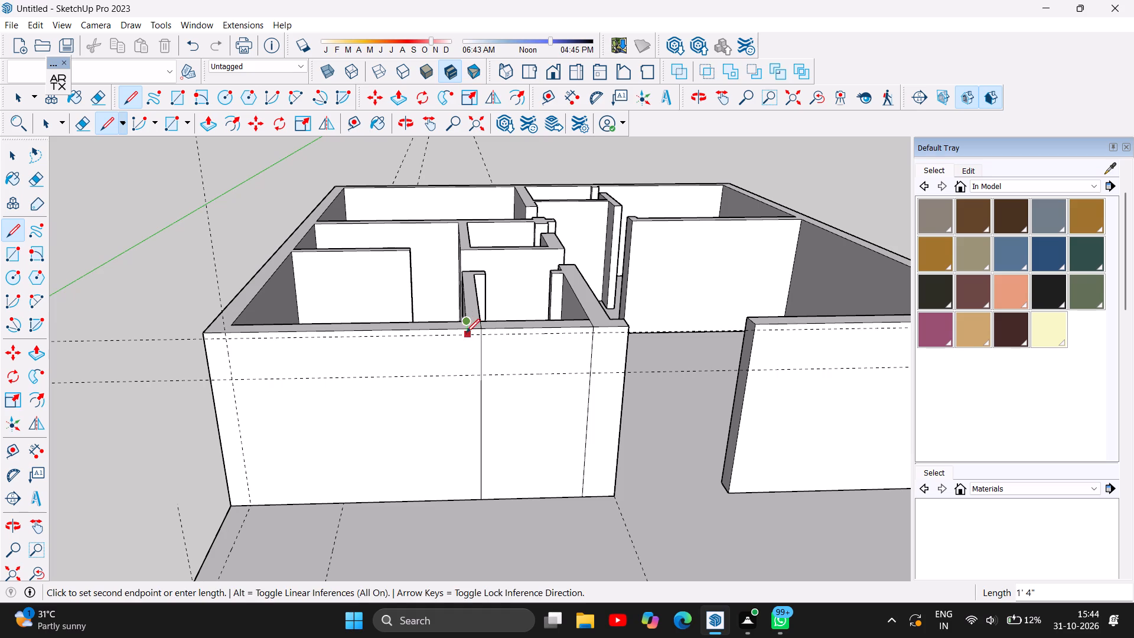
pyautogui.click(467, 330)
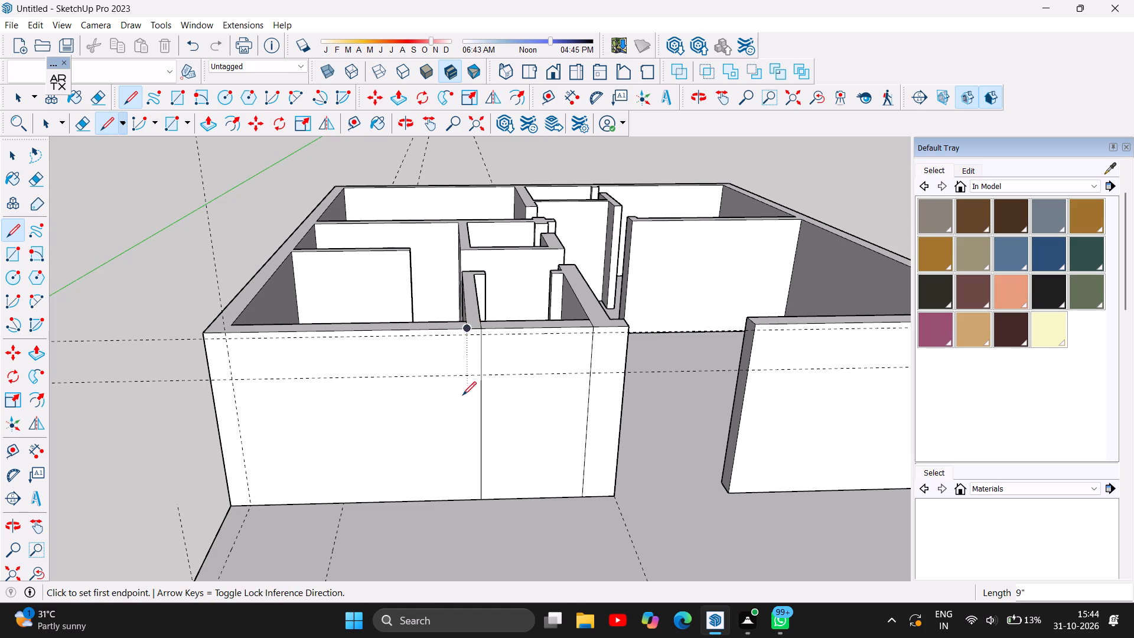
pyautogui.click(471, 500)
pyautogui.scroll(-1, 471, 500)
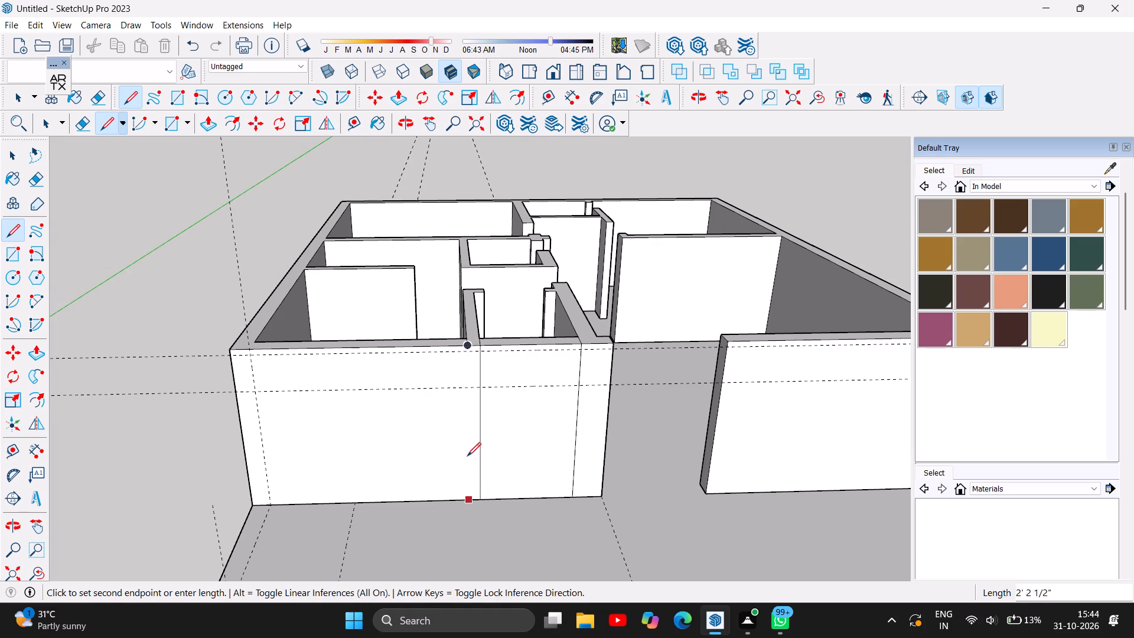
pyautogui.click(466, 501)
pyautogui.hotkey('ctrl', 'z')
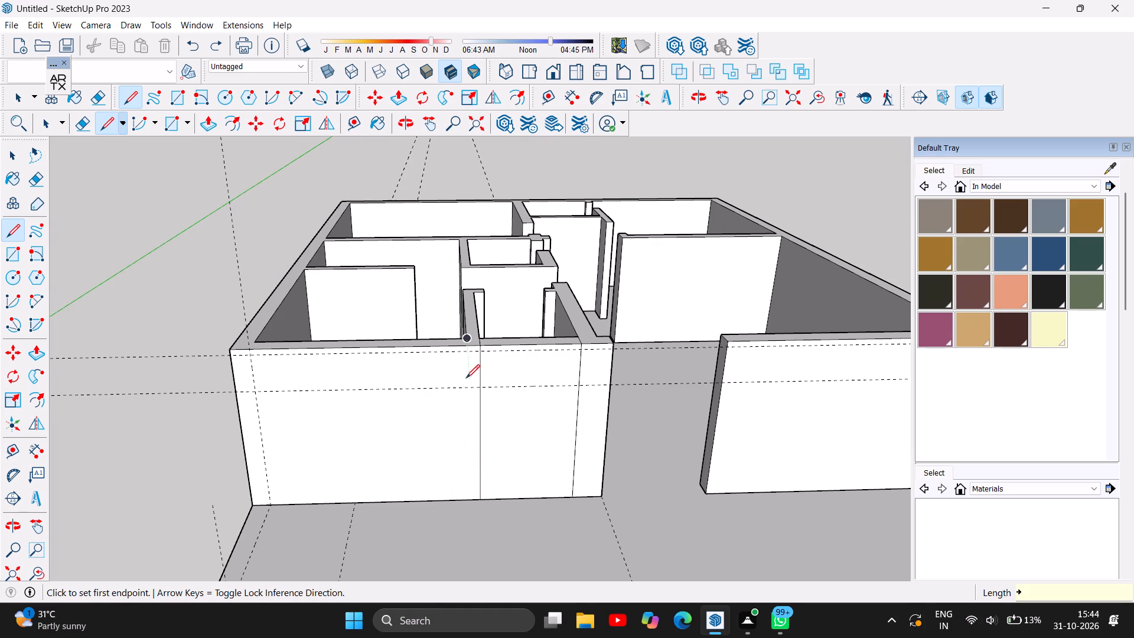
# Draw two 7' vertical lines on the front wall face, aligned with the outer faces of the small front room's side walls.
pyautogui.click(465, 337)
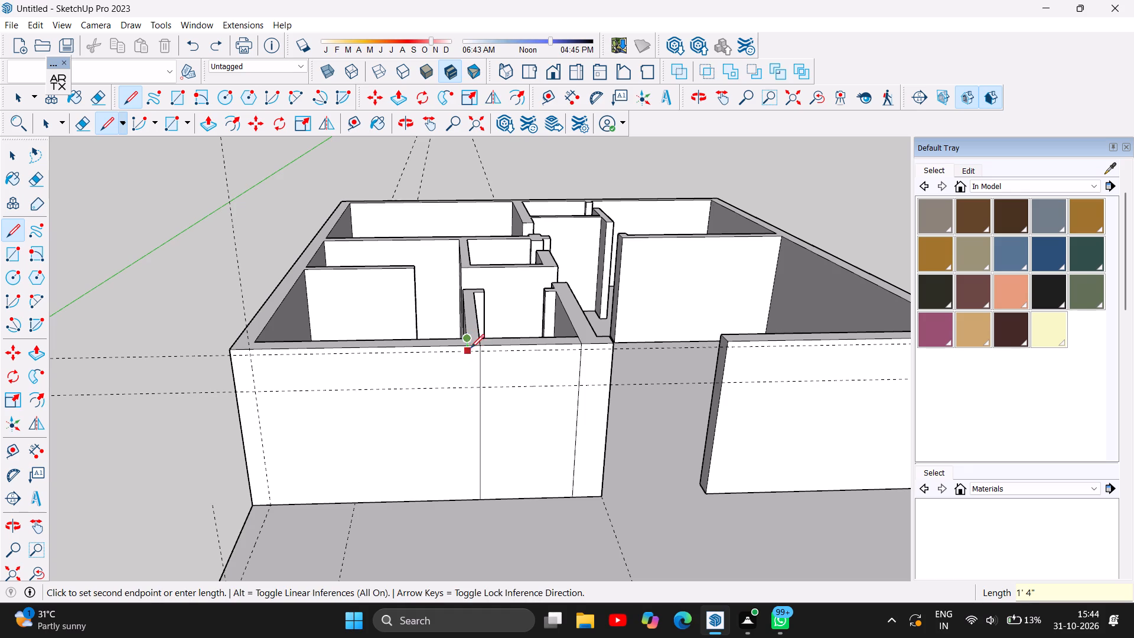
pyautogui.click(470, 344)
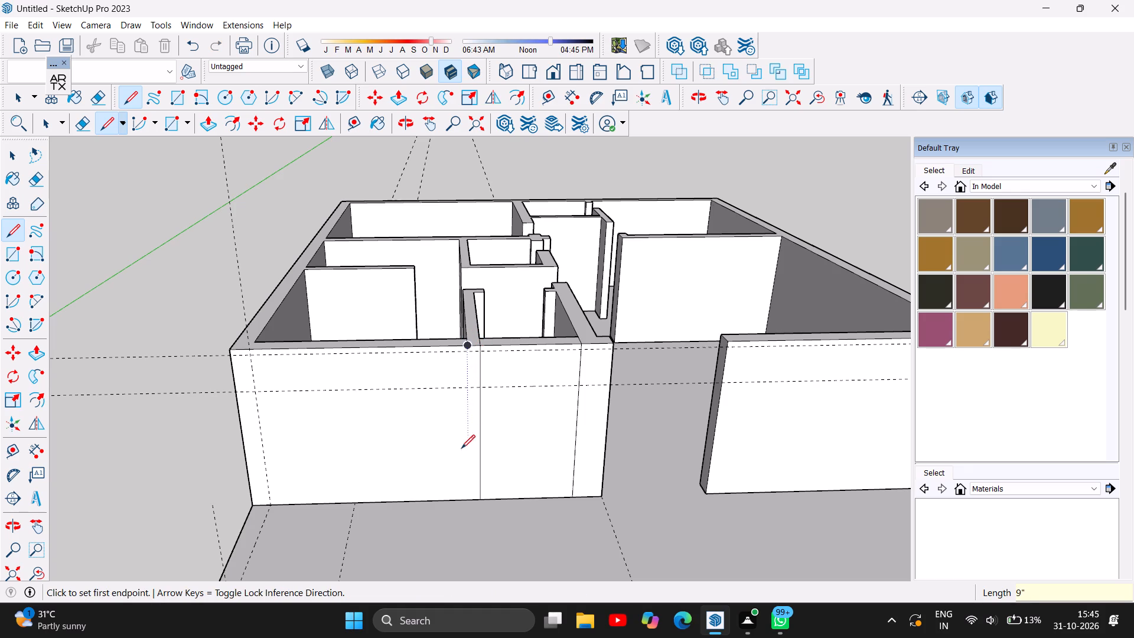
pyautogui.click(467, 501)
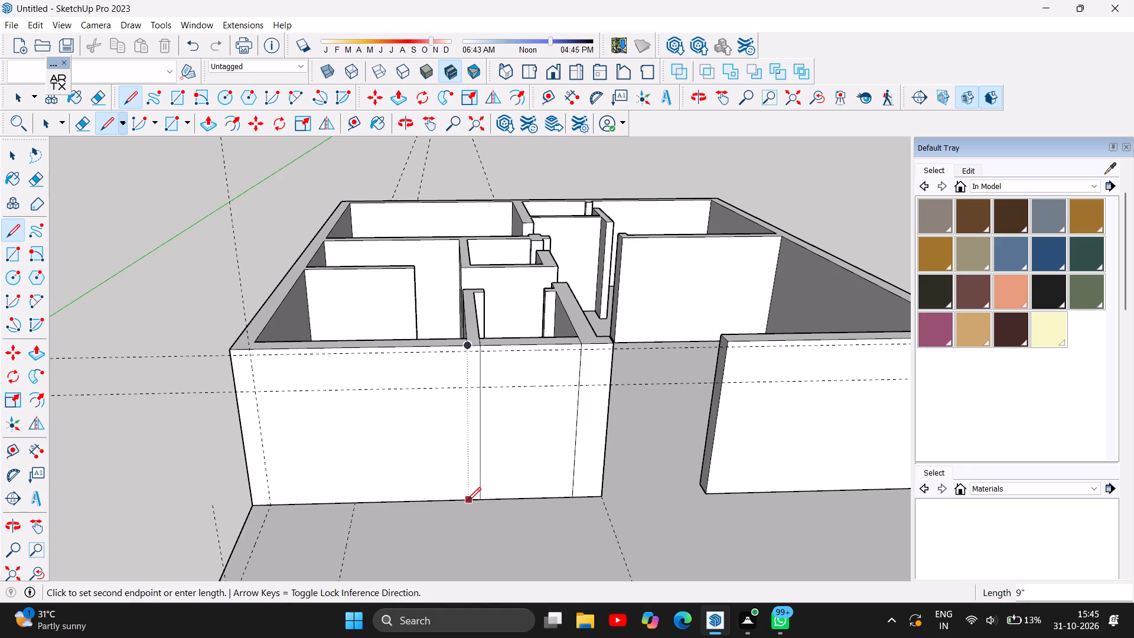
pyautogui.click(468, 500)
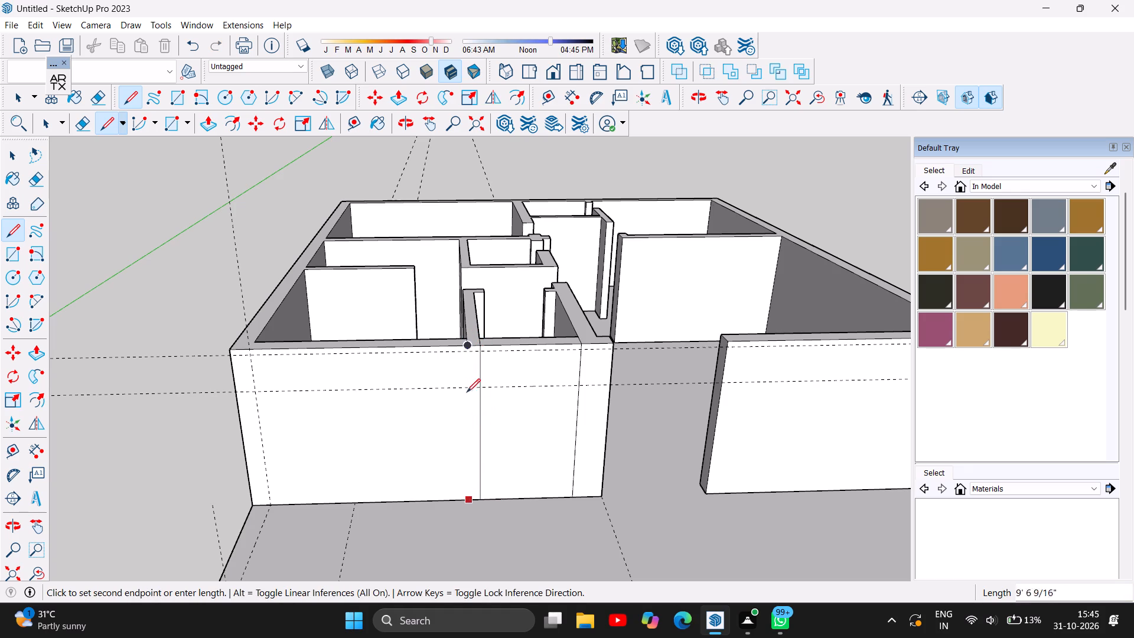
pyautogui.click(467, 342)
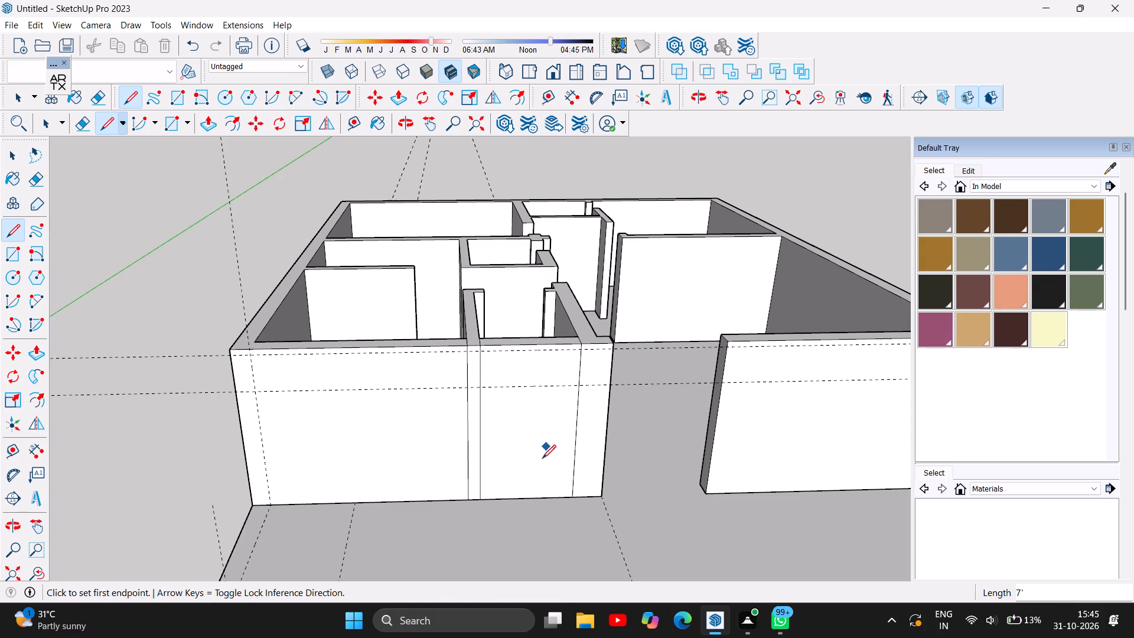
pyautogui.click(598, 345)
pyautogui.click(589, 494)
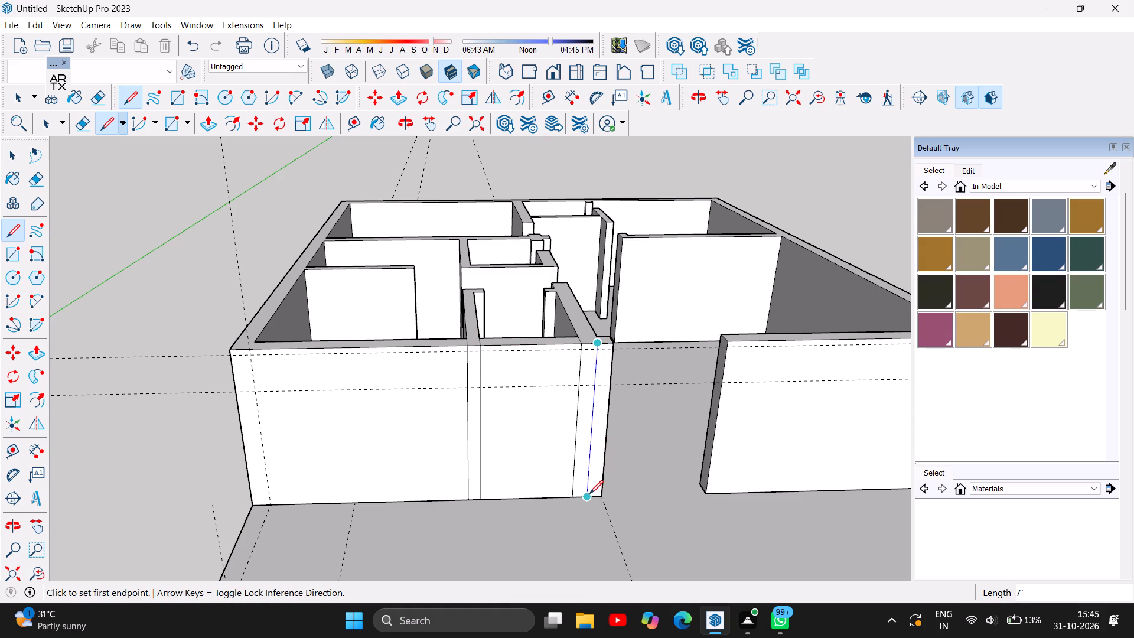
# Draw a 7' vertical line on the front wall face along the 9" guide near its outer corner.
pyautogui.click(249, 346)
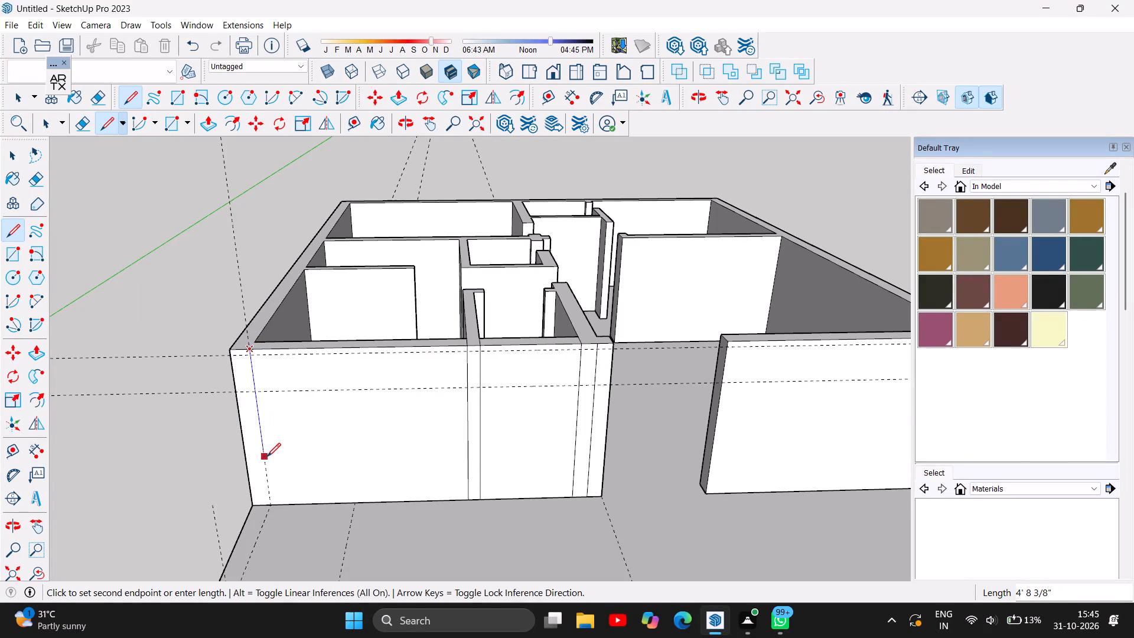
pyautogui.click(271, 504)
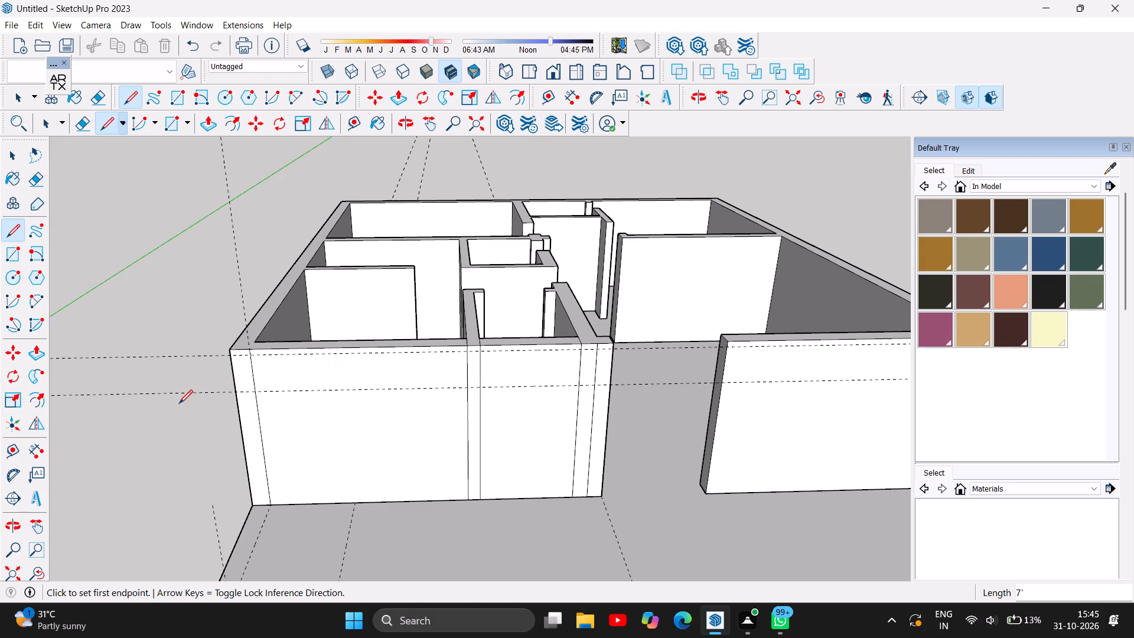
# Place a horizontal guide 2'6" below the guide along the front wall's top edge.
pyautogui.press('t')
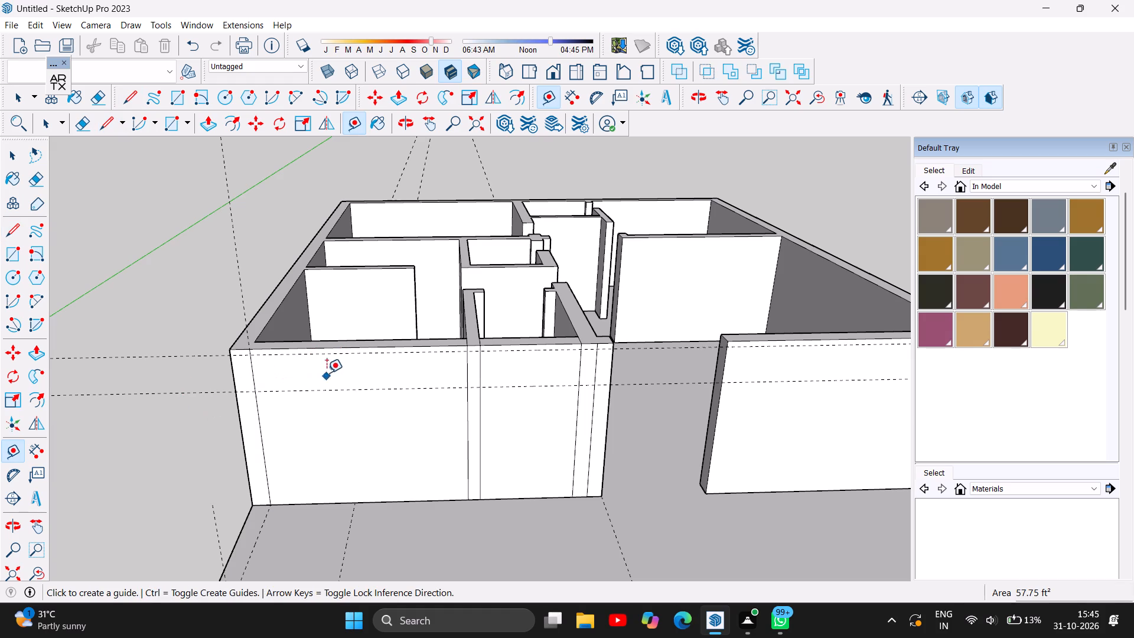
pyautogui.click(343, 354)
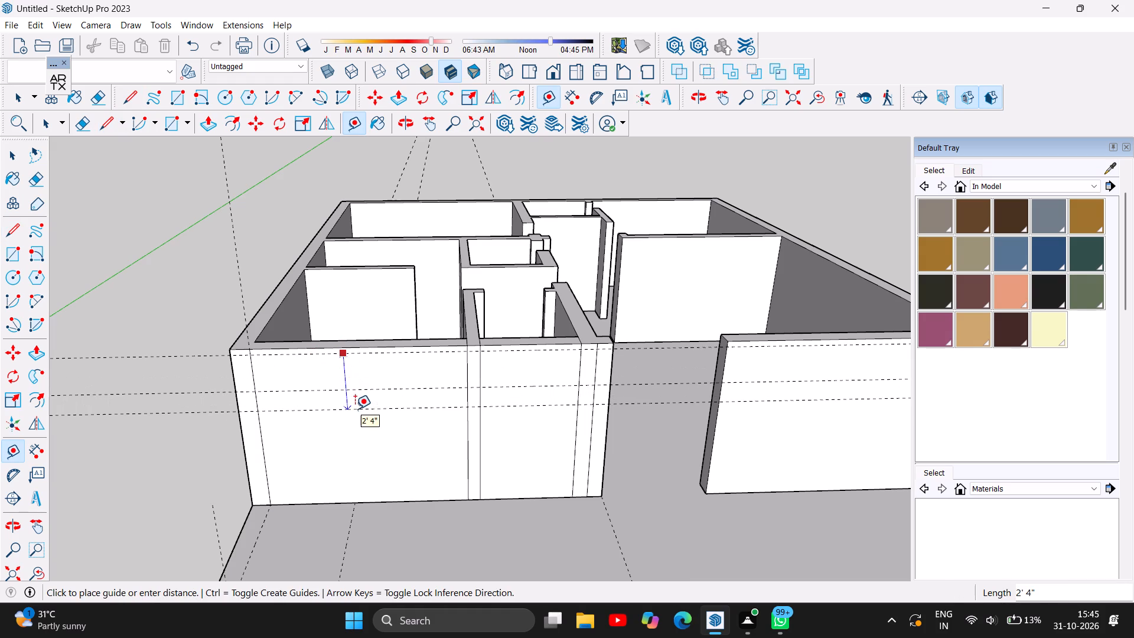
pyautogui.write("2'6")
pyautogui.press('Return')
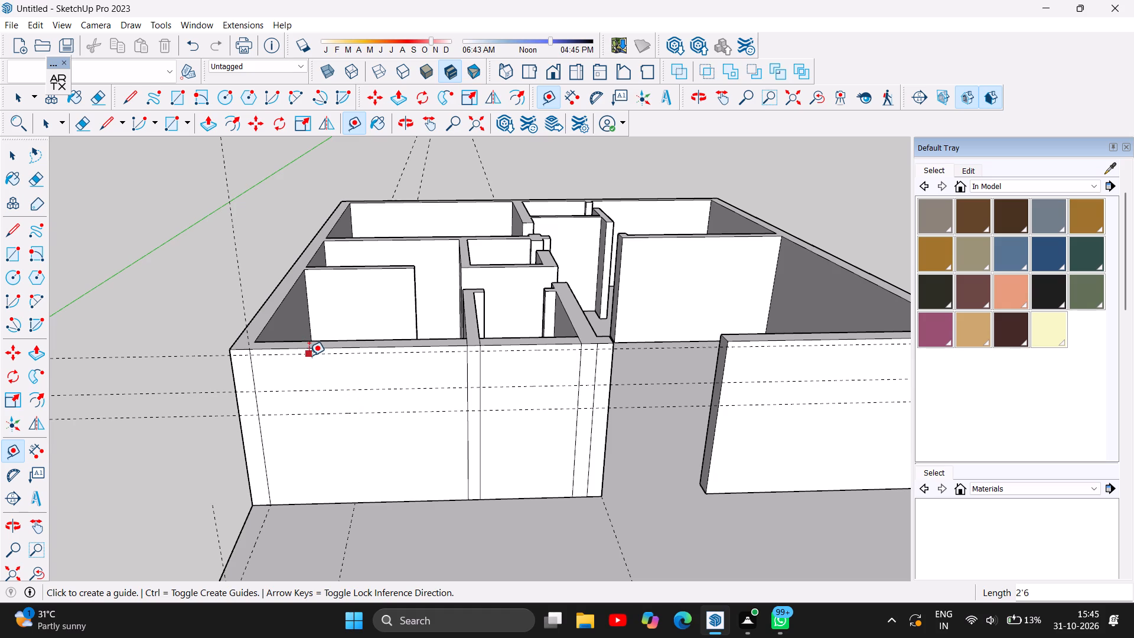
# Place vertical guides 2' inward from the two lines marking the left room's inner width on the front wall.
pyautogui.click(252, 373)
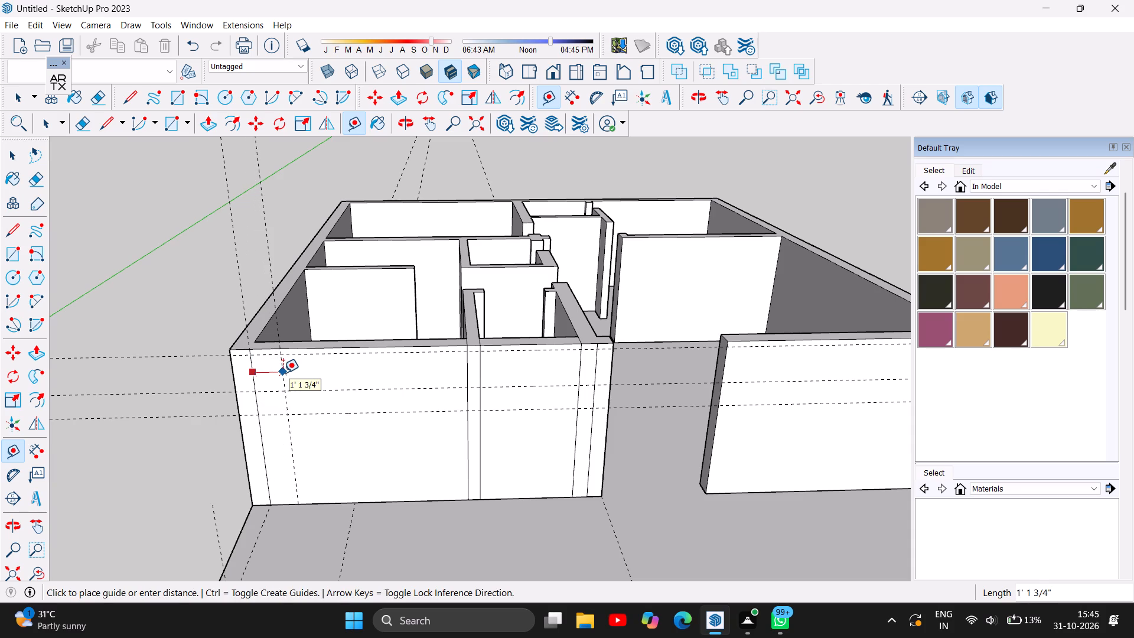
pyautogui.write("2'")
pyautogui.press('Return')
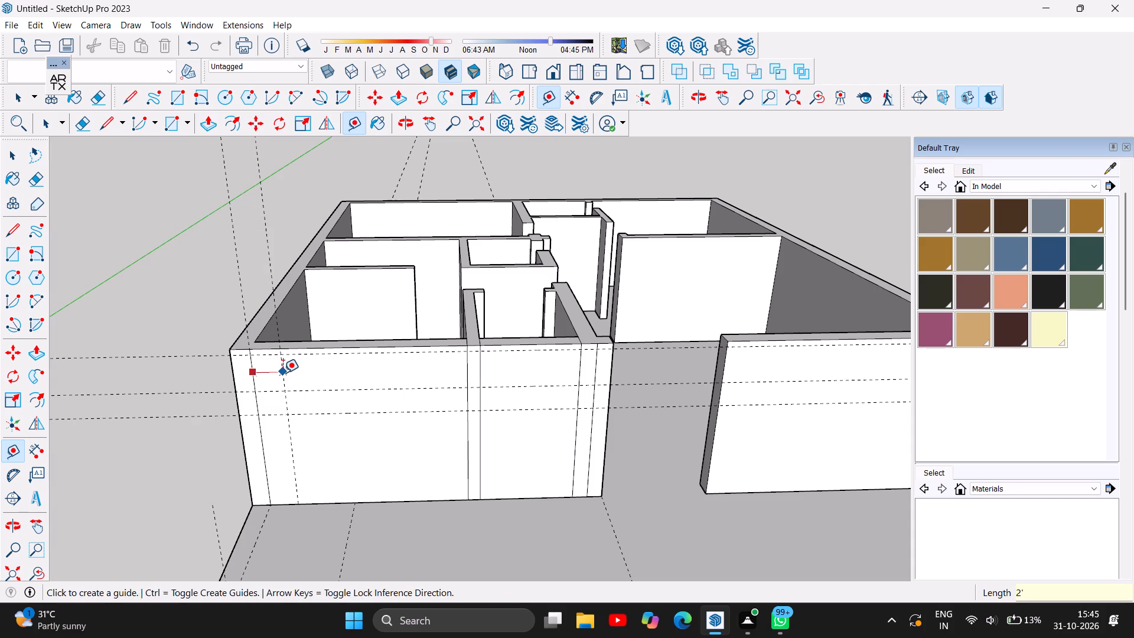
pyautogui.click(464, 372)
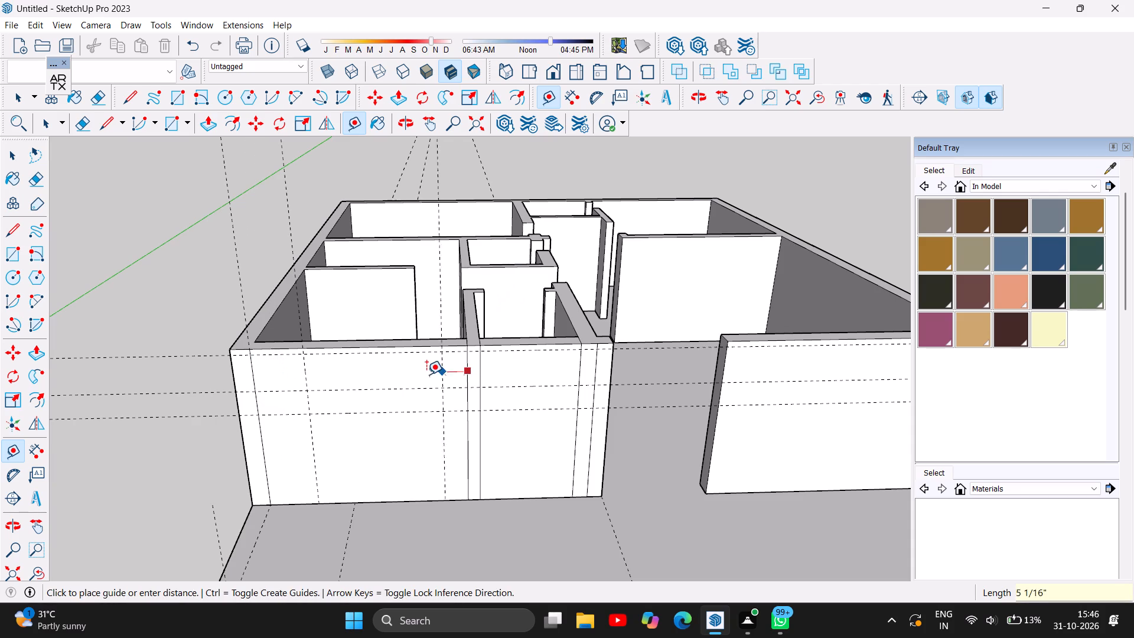
pyautogui.write("2'")
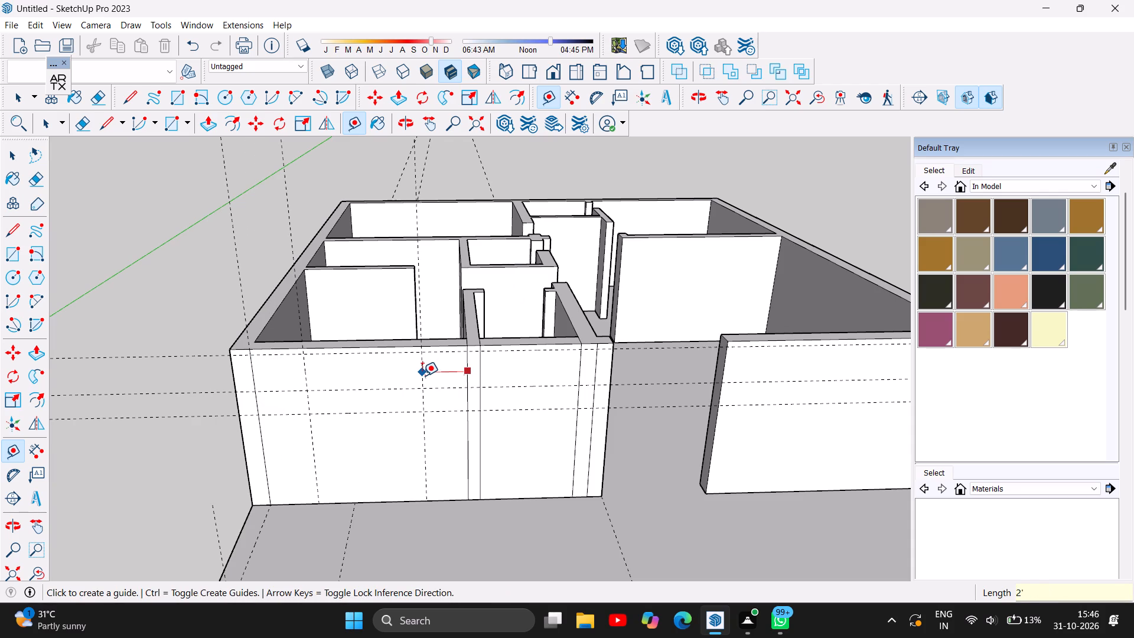
pyautogui.press('Return')
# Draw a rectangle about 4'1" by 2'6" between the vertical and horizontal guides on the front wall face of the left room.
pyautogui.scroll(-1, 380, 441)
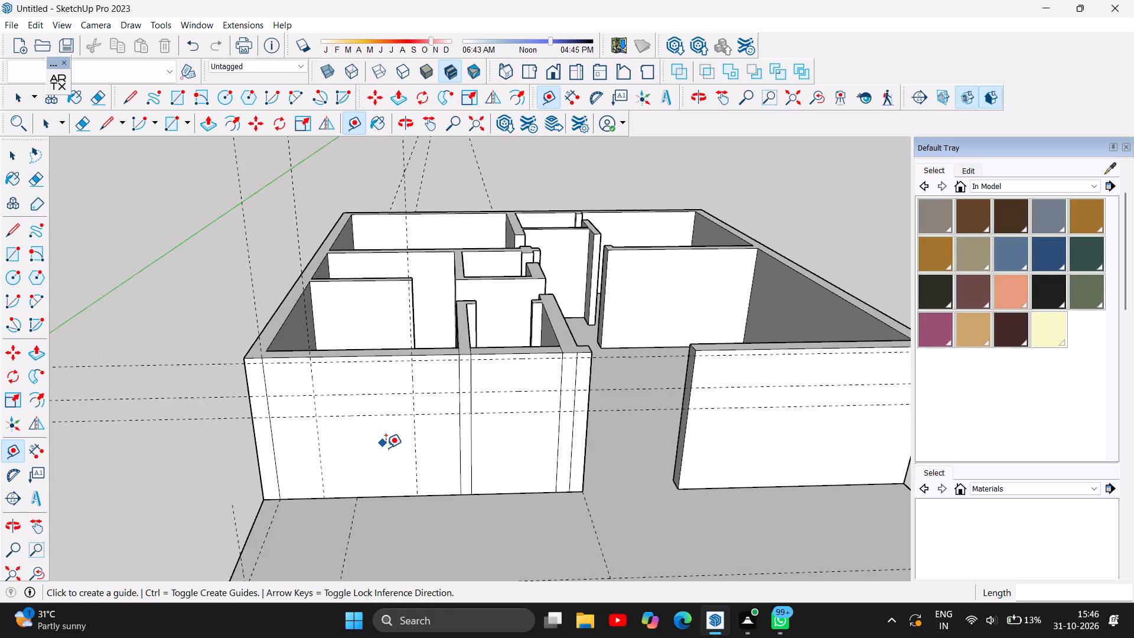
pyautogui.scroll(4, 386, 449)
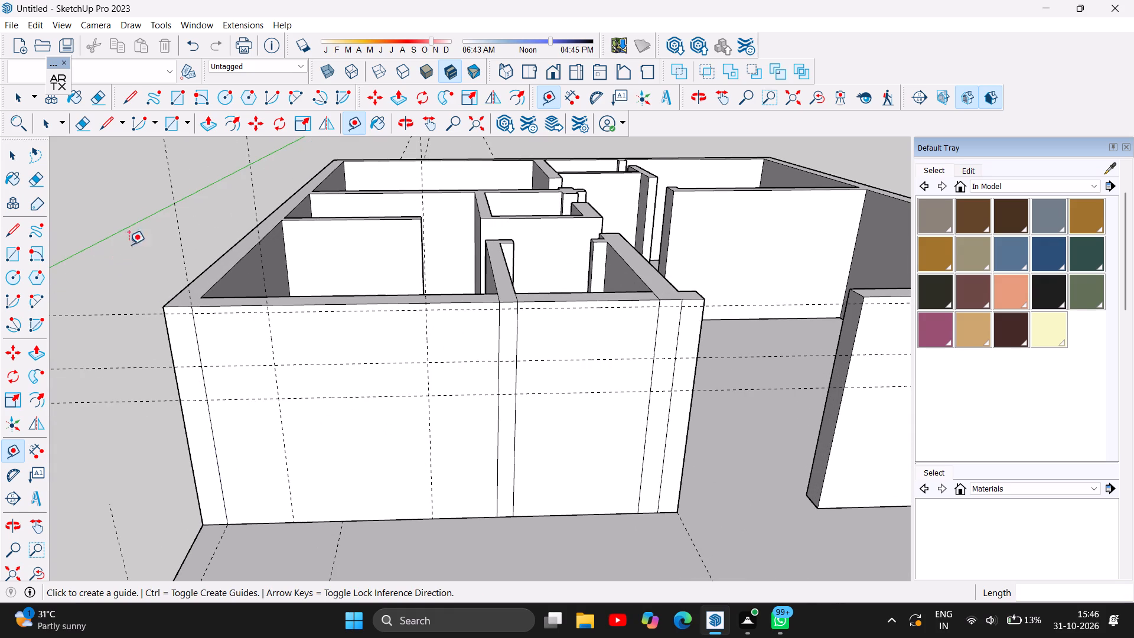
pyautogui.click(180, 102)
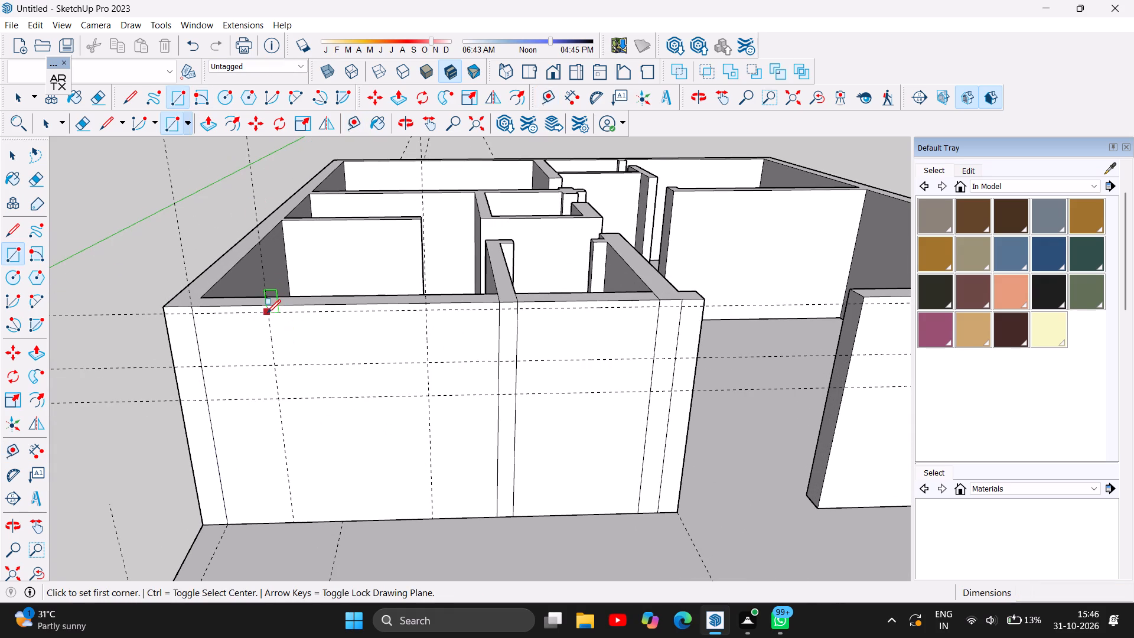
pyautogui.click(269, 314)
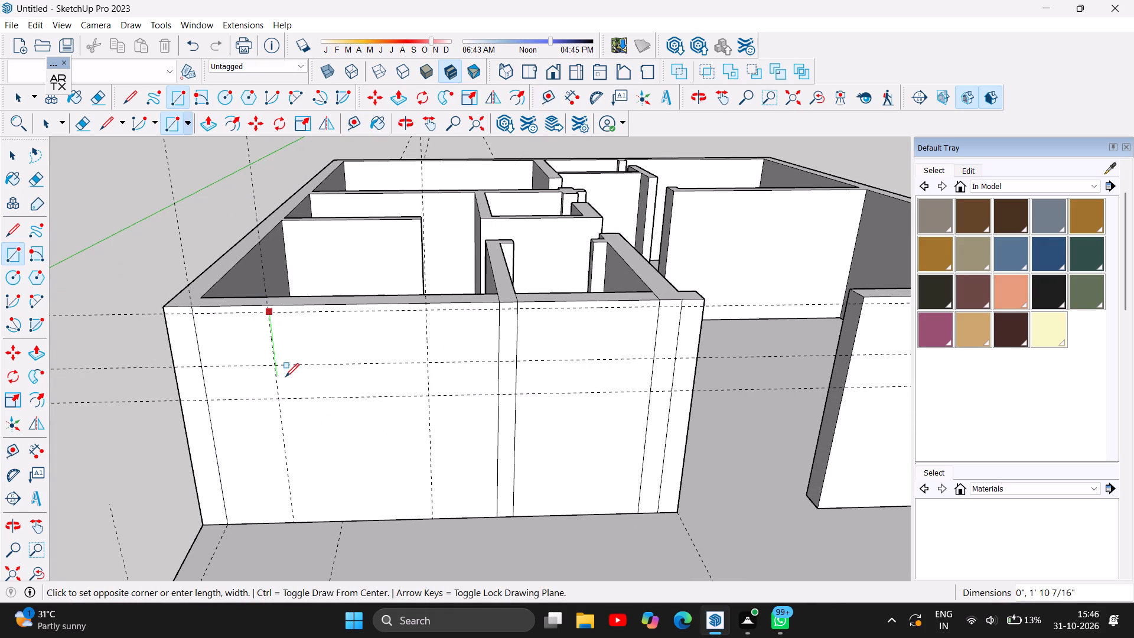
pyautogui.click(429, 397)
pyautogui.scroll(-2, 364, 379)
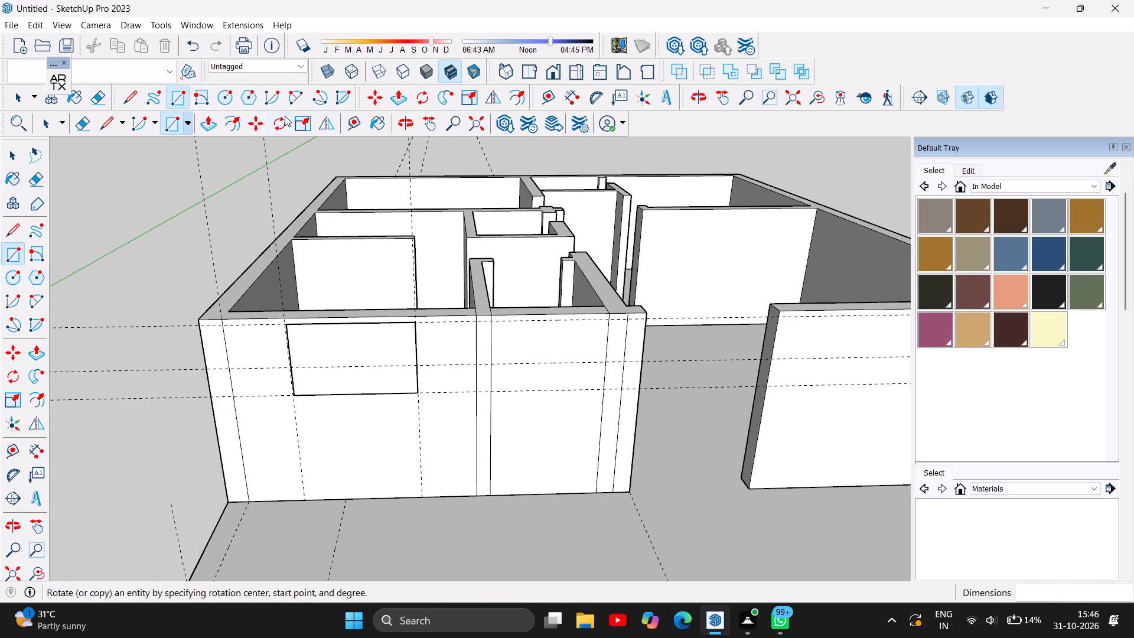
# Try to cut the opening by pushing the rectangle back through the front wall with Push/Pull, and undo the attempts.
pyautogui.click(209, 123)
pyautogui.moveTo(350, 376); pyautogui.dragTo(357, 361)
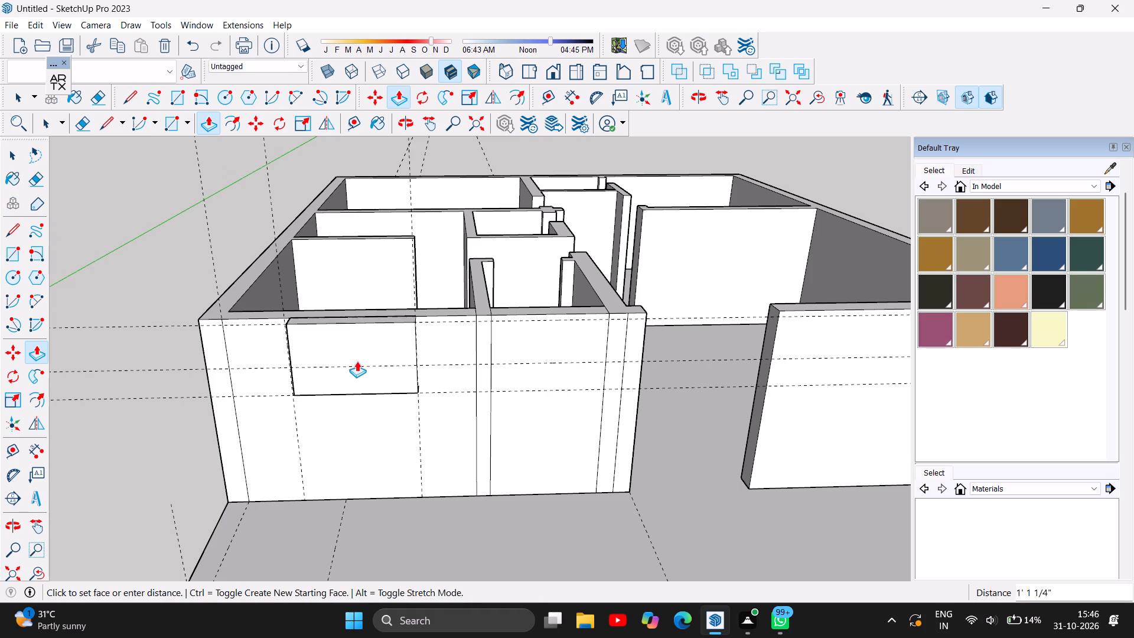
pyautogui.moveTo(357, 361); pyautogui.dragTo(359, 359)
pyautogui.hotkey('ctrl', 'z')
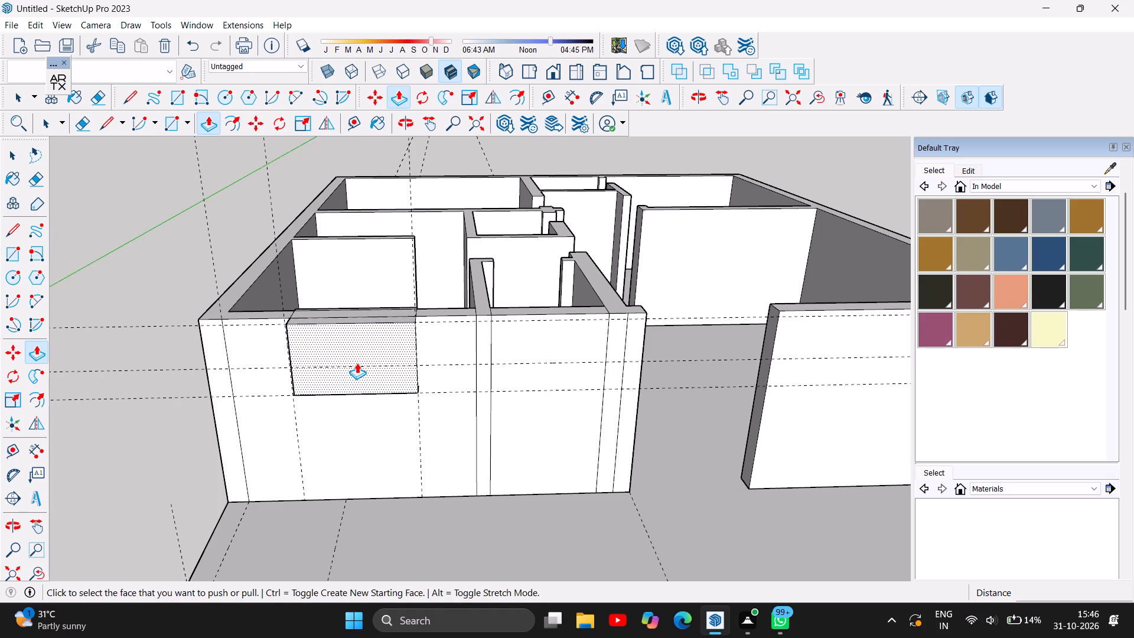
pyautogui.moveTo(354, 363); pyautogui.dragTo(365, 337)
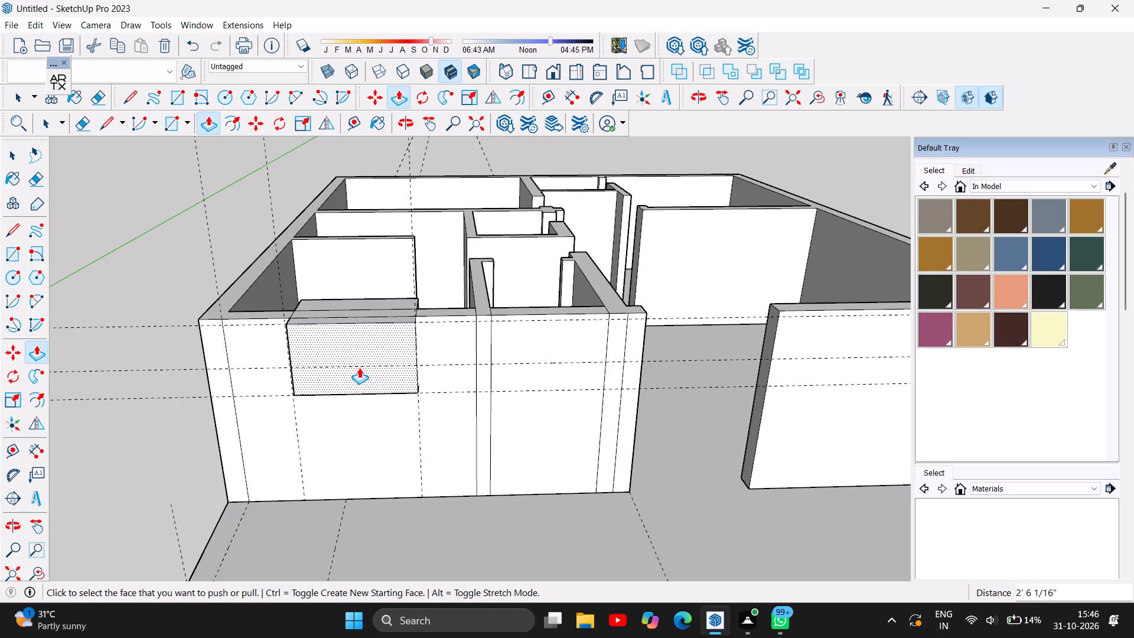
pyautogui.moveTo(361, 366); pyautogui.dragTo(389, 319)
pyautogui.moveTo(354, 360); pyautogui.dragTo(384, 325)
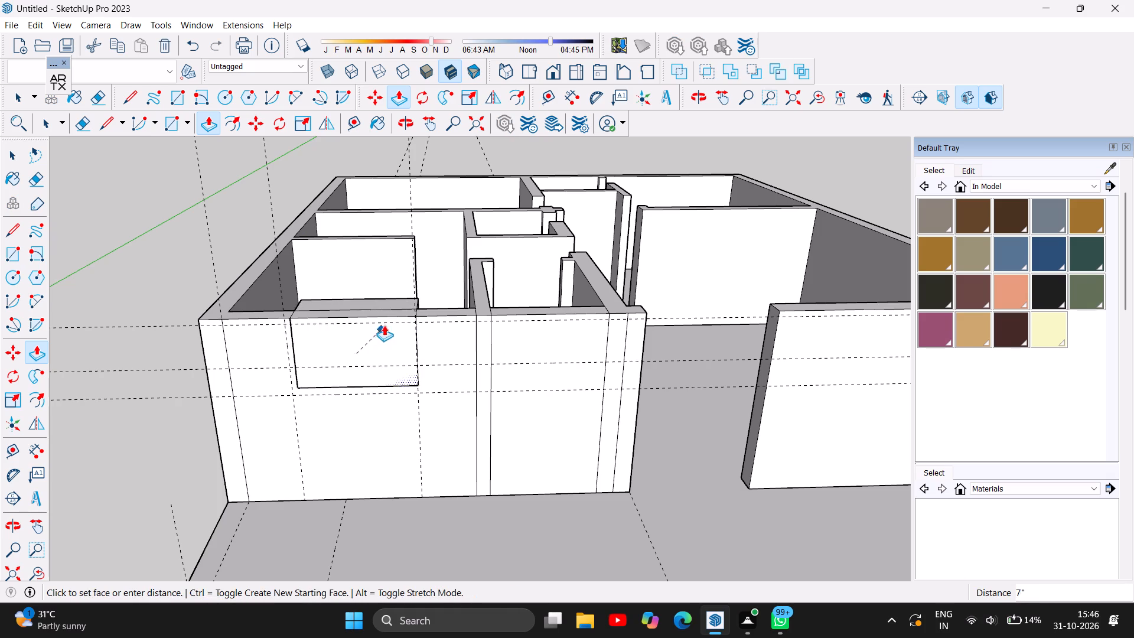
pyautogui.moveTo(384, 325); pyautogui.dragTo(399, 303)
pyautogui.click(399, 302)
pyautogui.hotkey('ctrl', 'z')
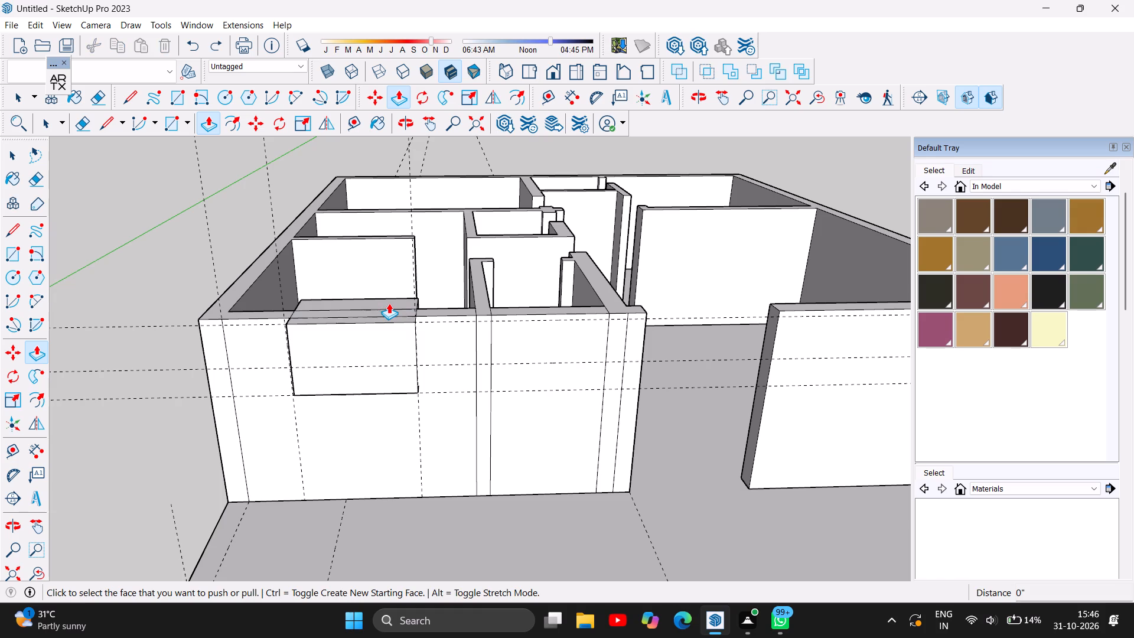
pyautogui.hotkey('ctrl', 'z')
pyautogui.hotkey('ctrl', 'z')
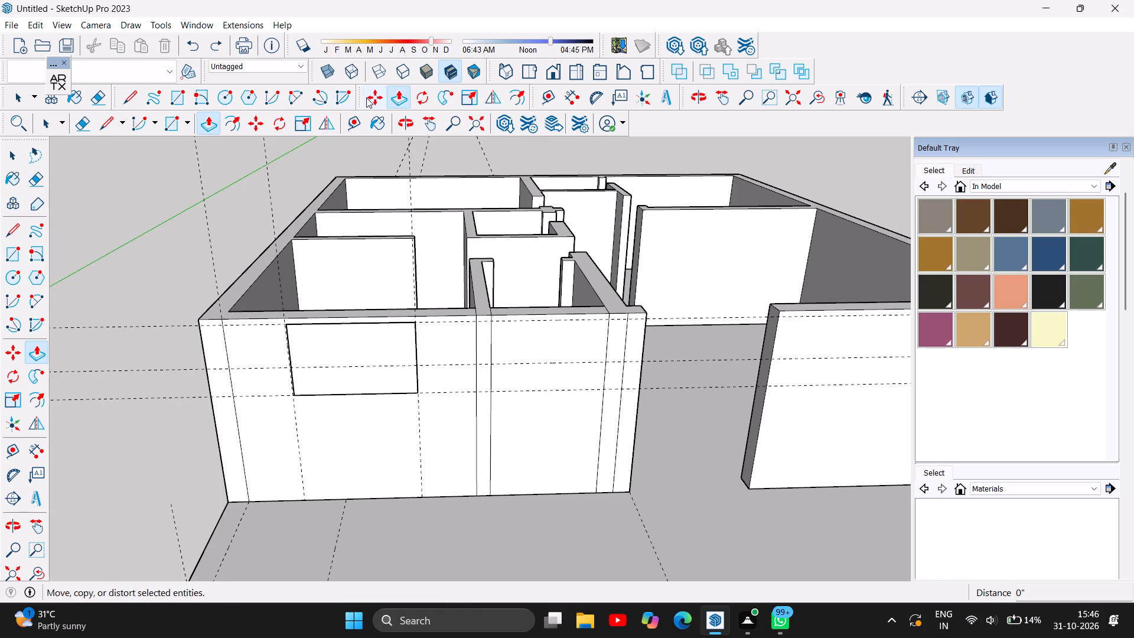
# Undo the rectangle, the guides and the vertical lines made on the front wall face.
pyautogui.click(408, 133)
pyautogui.moveTo(416, 461); pyautogui.dragTo(552, 426)
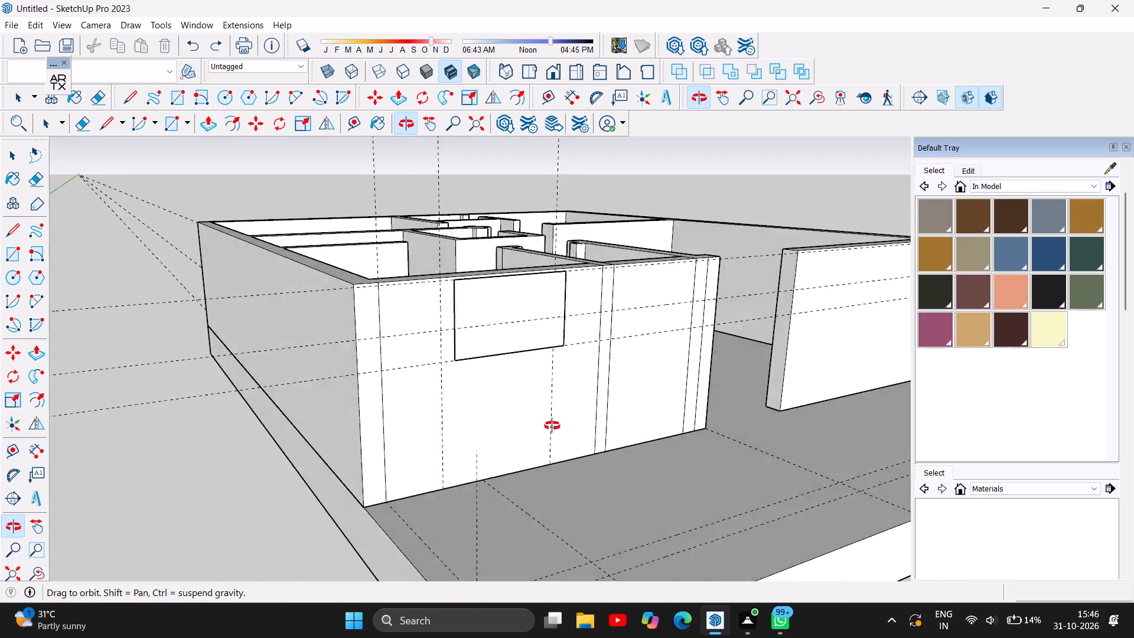
pyautogui.moveTo(552, 426); pyautogui.dragTo(631, 499)
pyautogui.moveTo(538, 444); pyautogui.dragTo(646, 446)
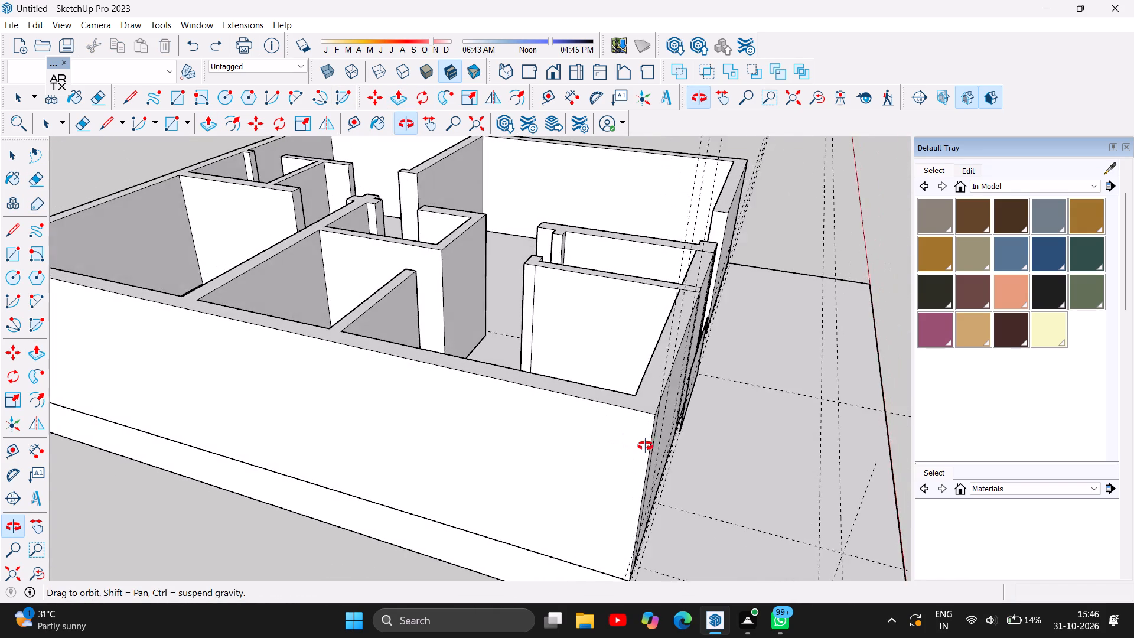
pyautogui.moveTo(646, 446); pyautogui.dragTo(370, 506)
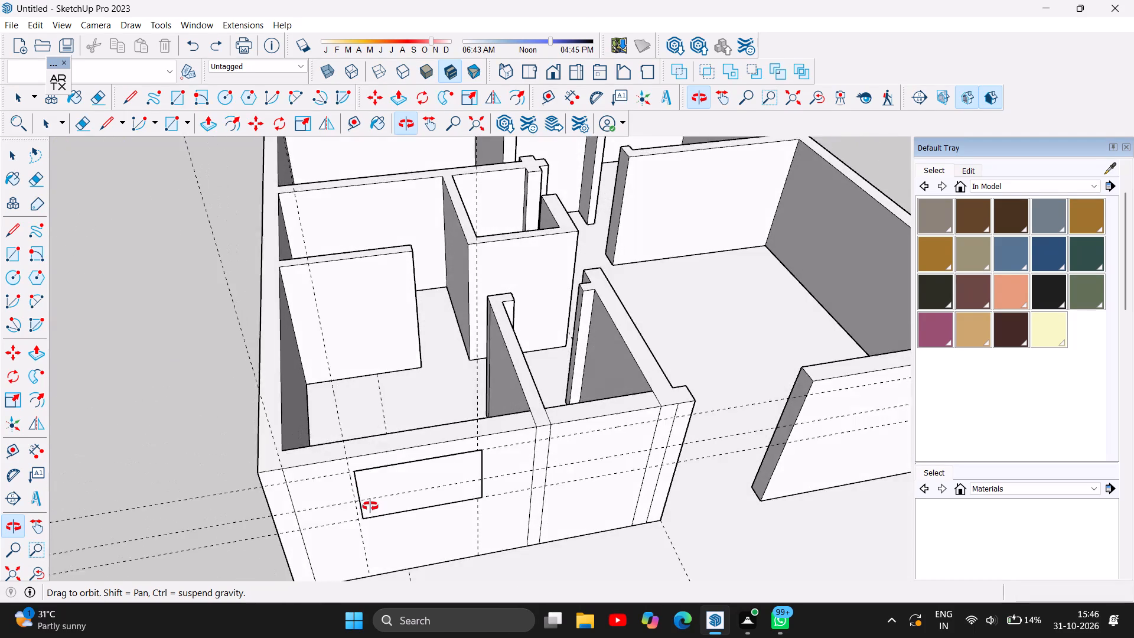
pyautogui.moveTo(370, 506); pyautogui.dragTo(374, 516)
pyautogui.hotkey('ctrl', 'z')
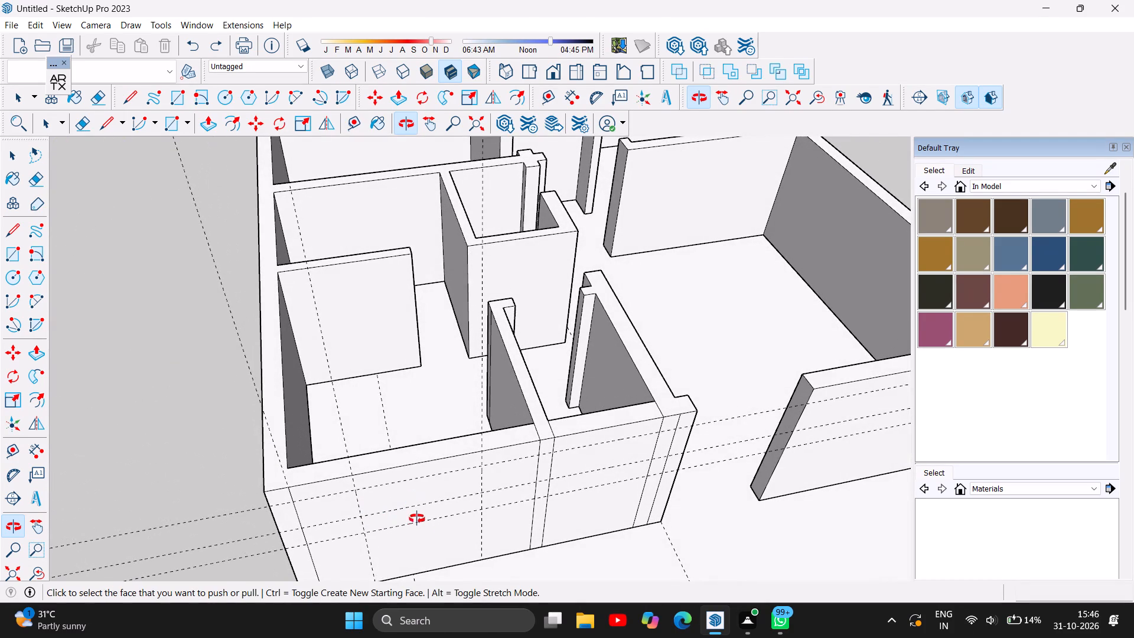
pyautogui.moveTo(432, 526); pyautogui.dragTo(430, 494)
pyautogui.moveTo(178, 427); pyautogui.dragTo(450, 379)
pyautogui.moveTo(672, 457); pyautogui.dragTo(657, 412)
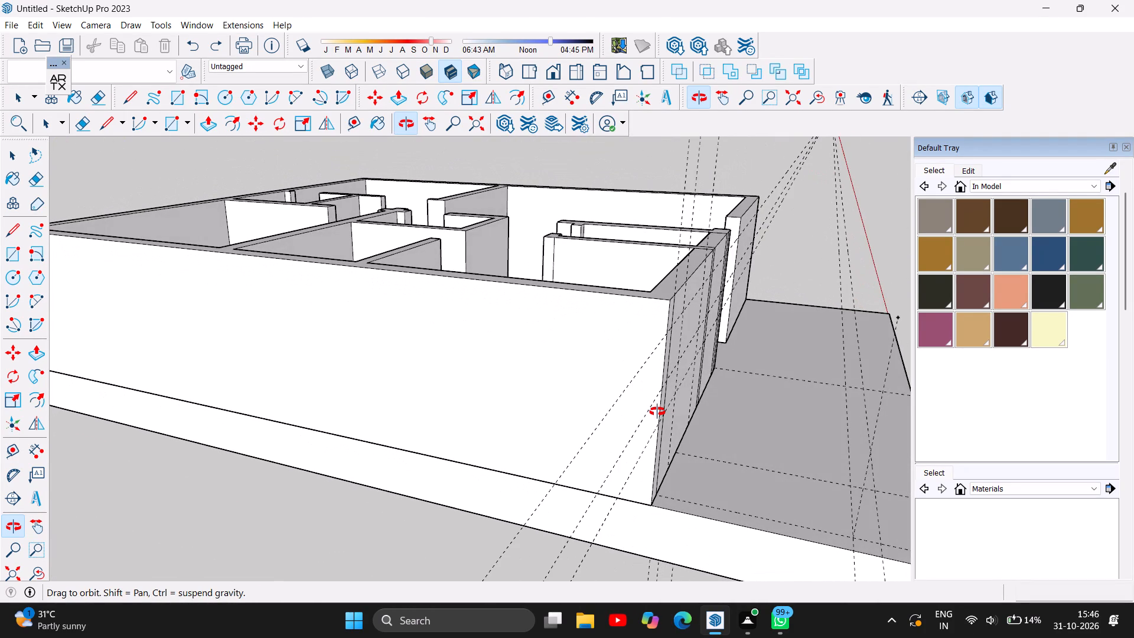
pyautogui.hotkey('ctrl', 'z')
pyautogui.hotkey('ctrl', 'z')
pyautogui.hotkey('ctrl', 'z')
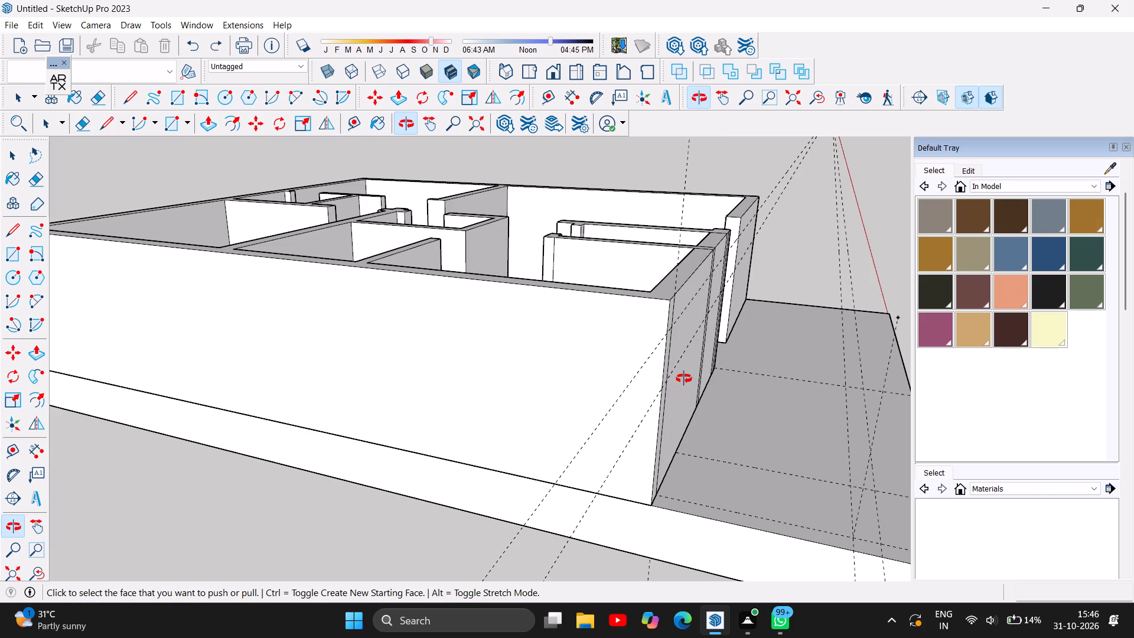
pyautogui.hotkey('ctrl', 'z')
pyautogui.hotkey('ctrl', 'z')
pyautogui.hotkey('ctrl', 'z')
pyautogui.hotkey('ctrl', 'z')
pyautogui.hotkey('ctrl', 'z')
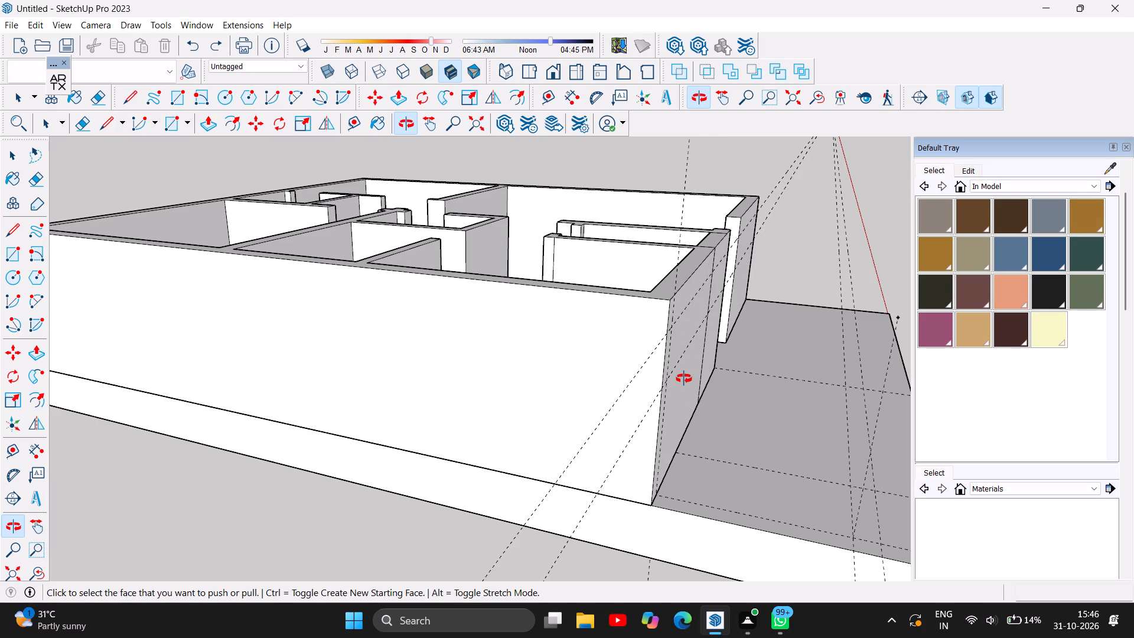
pyautogui.hotkey('ctrl', 'z')
pyautogui.hotkey('ctrl', 'z')
pyautogui.hotkey('ctrl', 'z')
pyautogui.hotkey('ctrl', 'z')
pyautogui.hotkey('ctrl', 'z')
pyautogui.hotkey('ctrl', 'z')
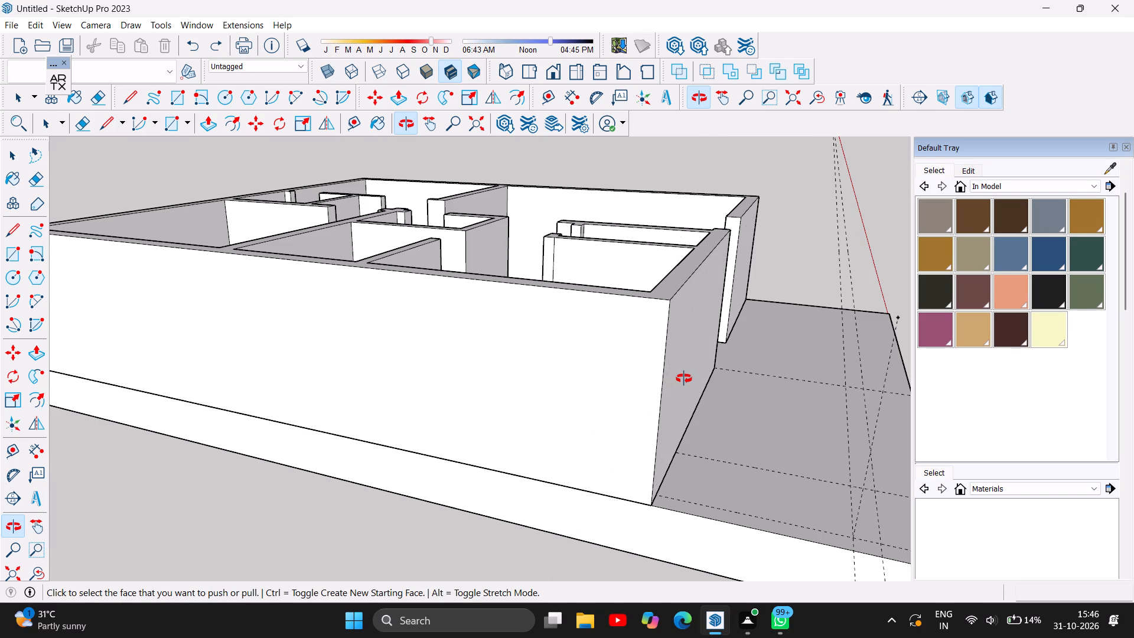
# Place a horizontal guide 7" below the front wall's top edge and another 2'6" below that guide.
pyautogui.scroll(4, 734, 268)
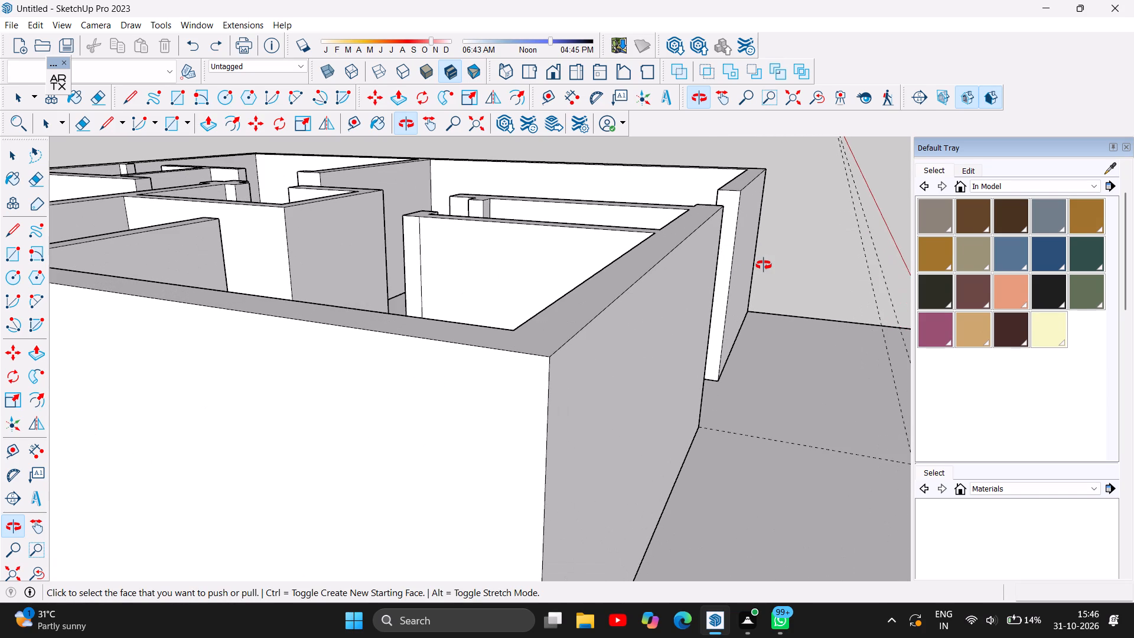
pyautogui.press('t')
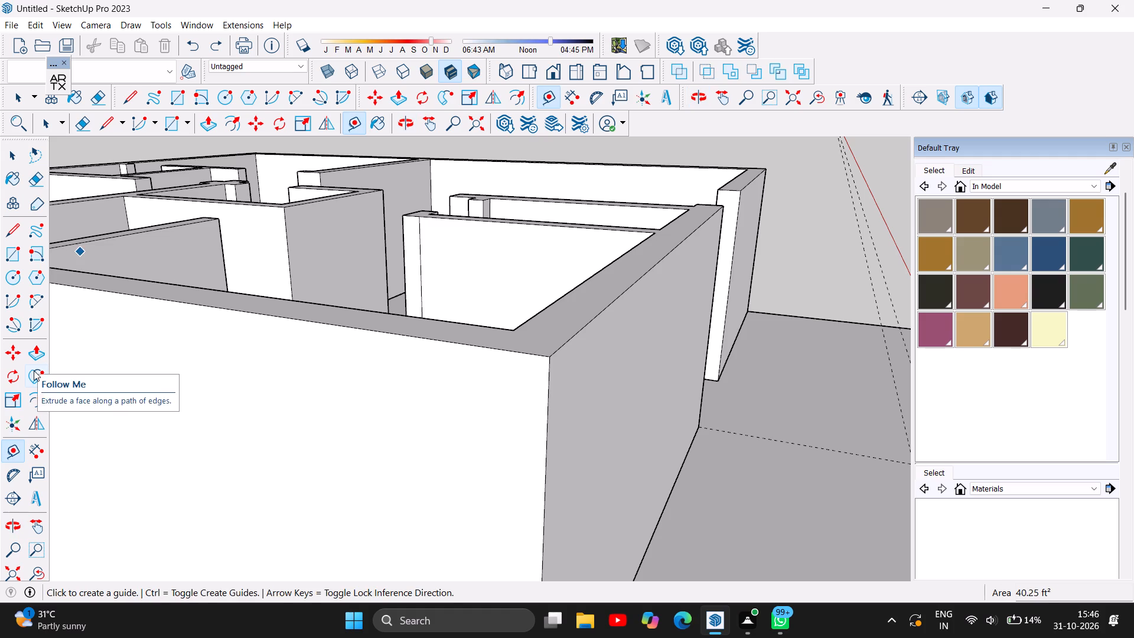
pyautogui.click(637, 285)
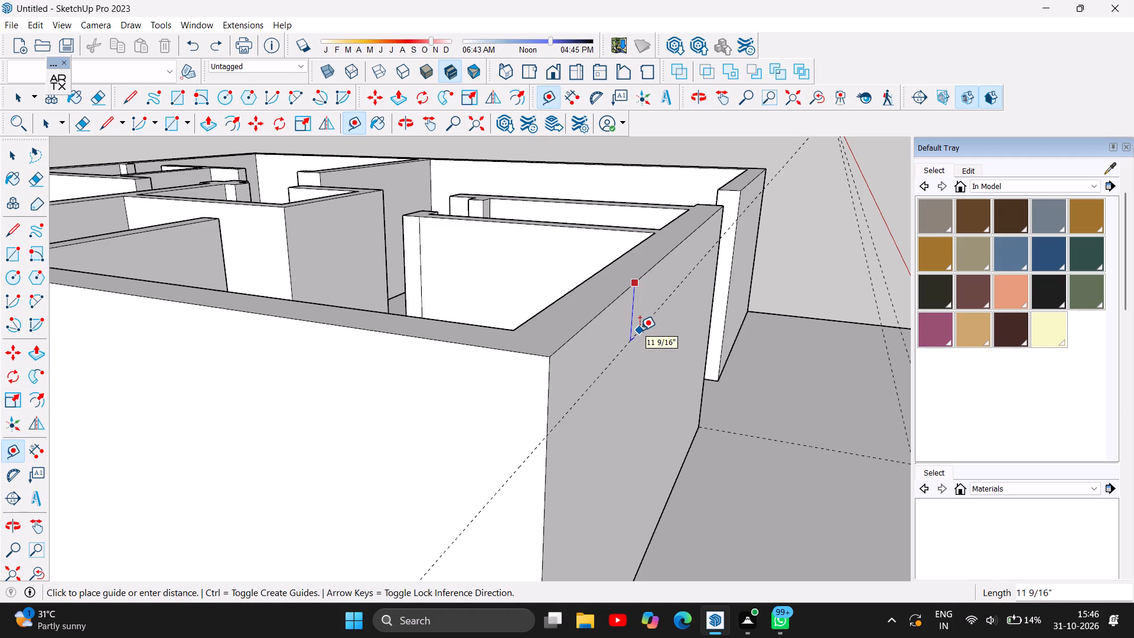
pyautogui.press('7')
pyautogui.press('Return')
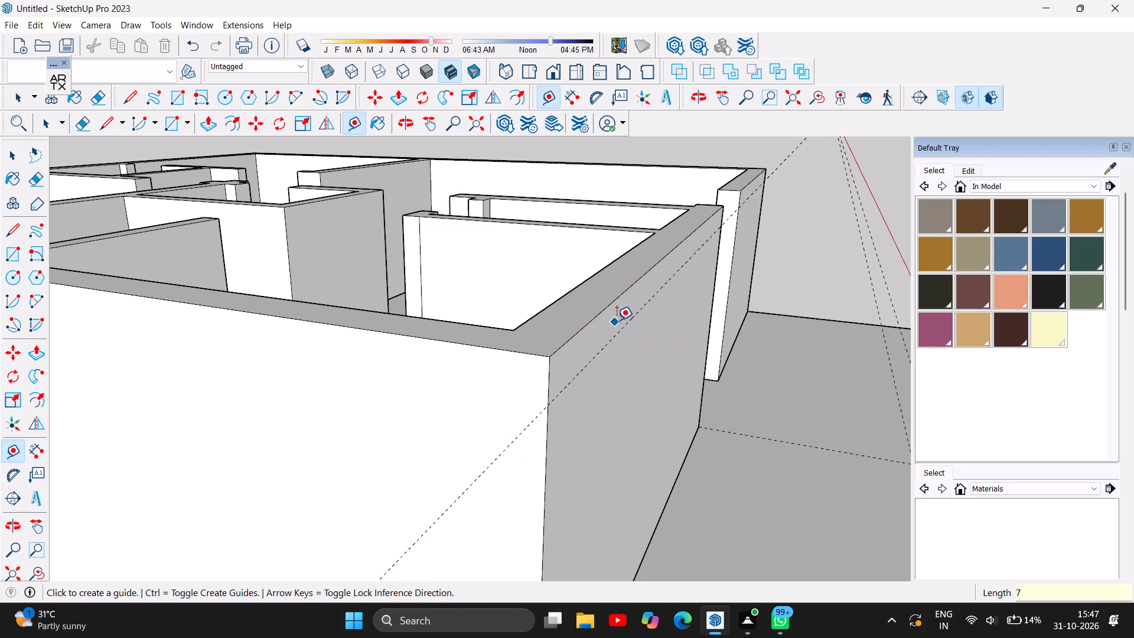
pyautogui.click(634, 317)
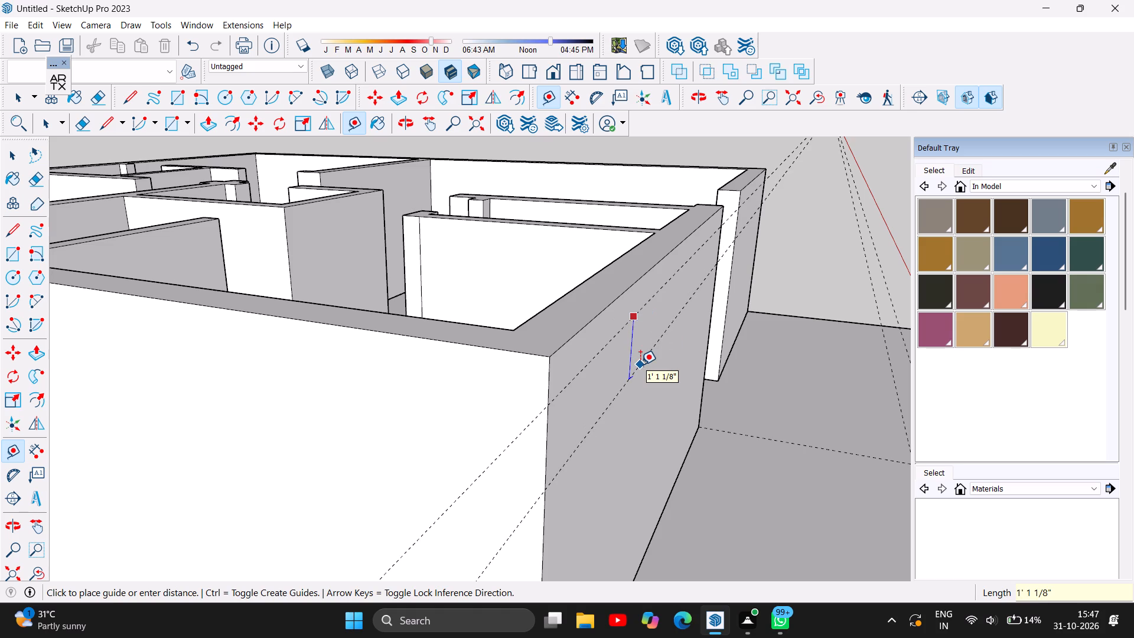
pyautogui.write("2'6")
pyautogui.press('Return')
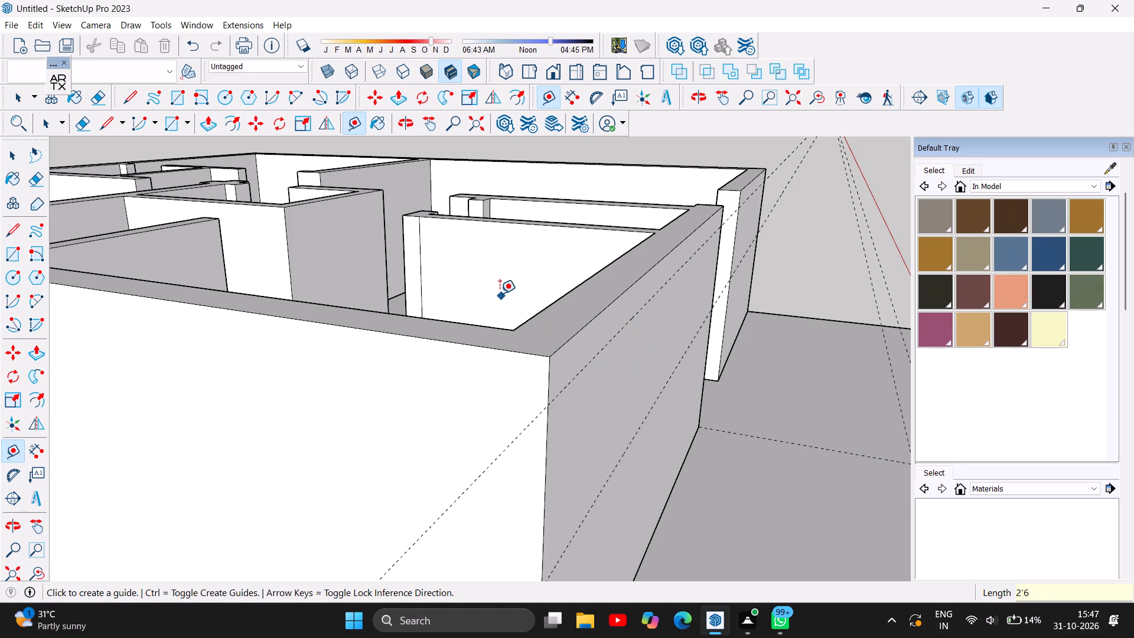
# Place a vertical guide 2' inward from the front wall's outer corner edge and another 3' beyond it.
pyautogui.scroll(-2, 483, 275)
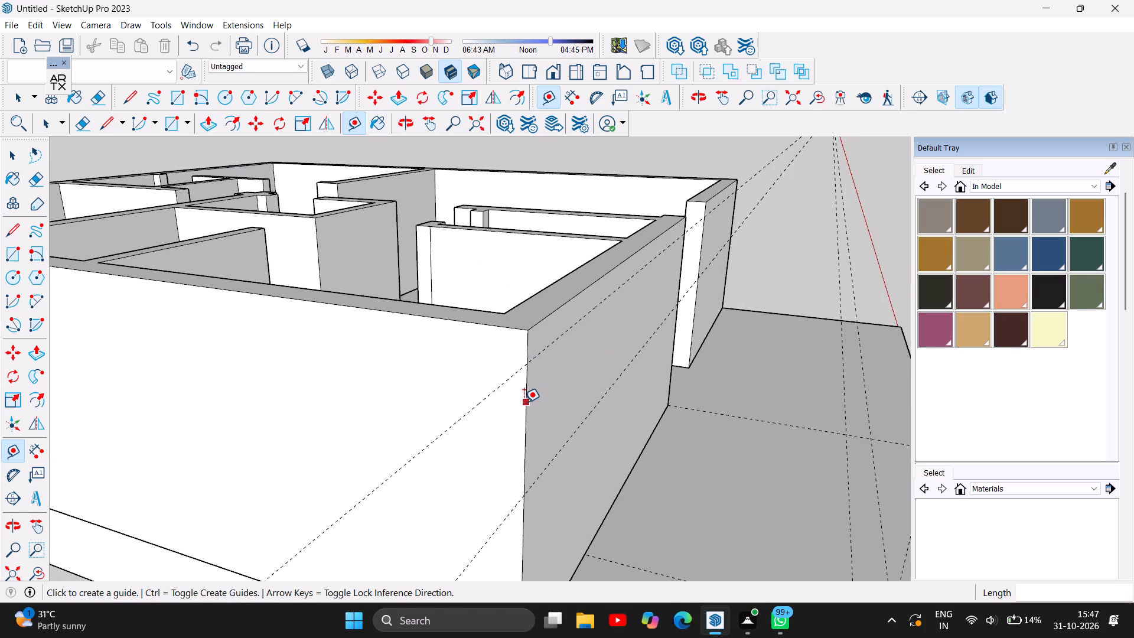
pyautogui.click(524, 402)
pyautogui.write("2'")
pyautogui.press('Return')
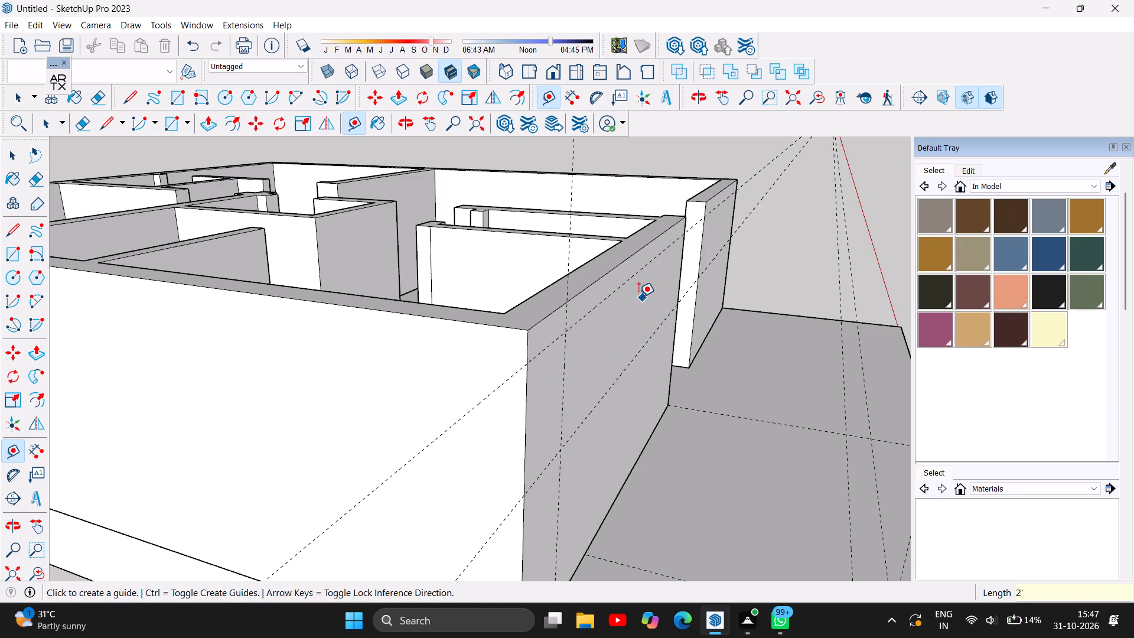
pyautogui.click(563, 379)
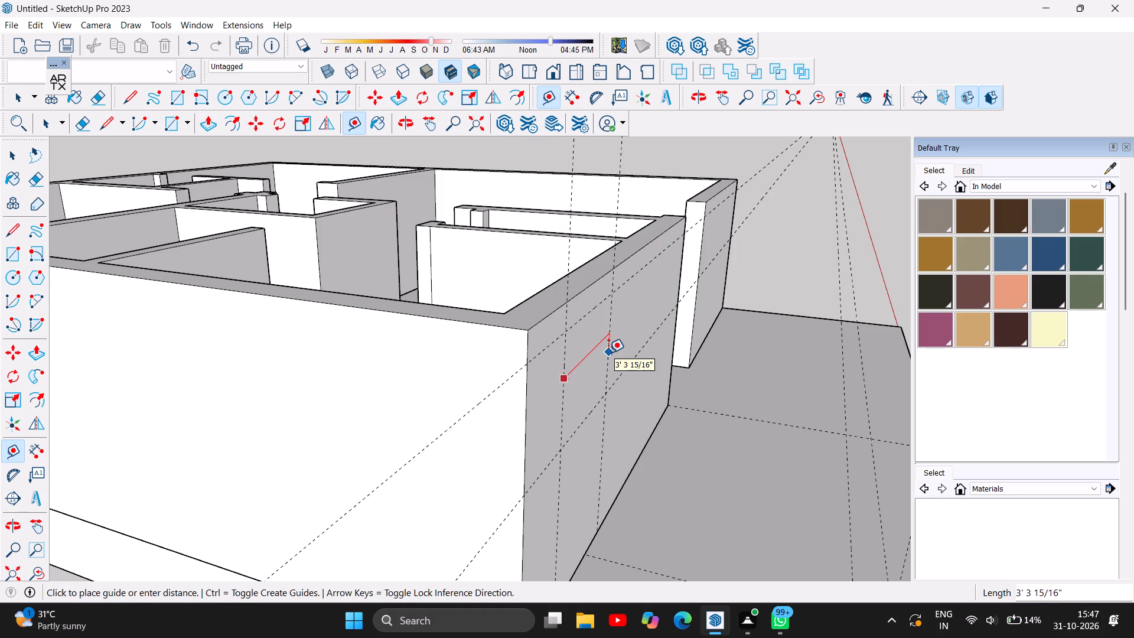
pyautogui.write("3'")
pyautogui.press('Return')
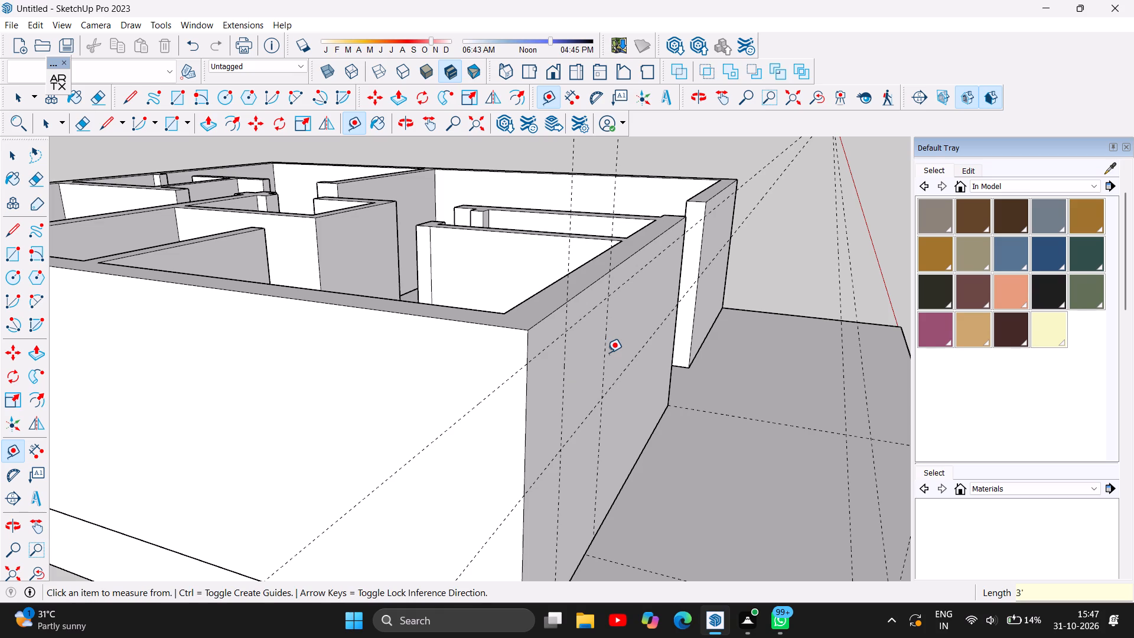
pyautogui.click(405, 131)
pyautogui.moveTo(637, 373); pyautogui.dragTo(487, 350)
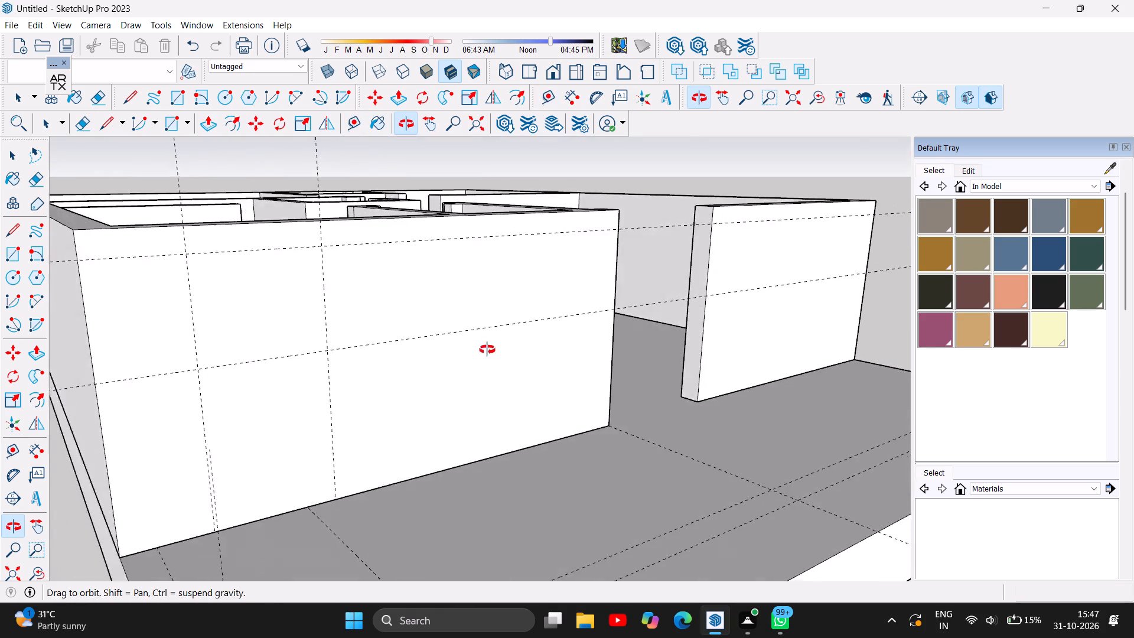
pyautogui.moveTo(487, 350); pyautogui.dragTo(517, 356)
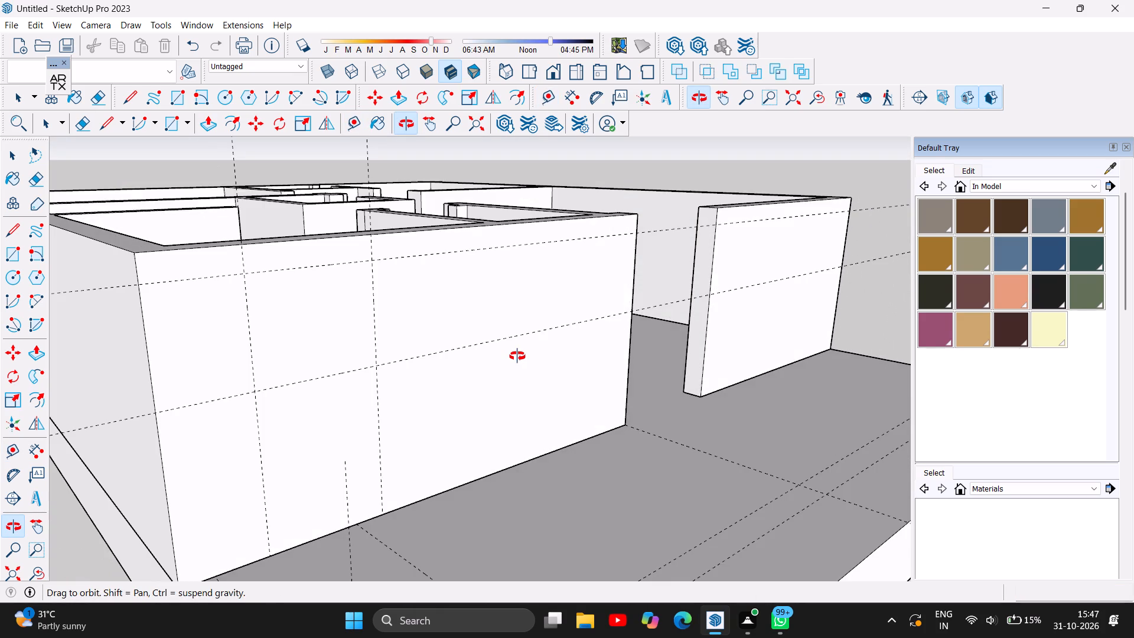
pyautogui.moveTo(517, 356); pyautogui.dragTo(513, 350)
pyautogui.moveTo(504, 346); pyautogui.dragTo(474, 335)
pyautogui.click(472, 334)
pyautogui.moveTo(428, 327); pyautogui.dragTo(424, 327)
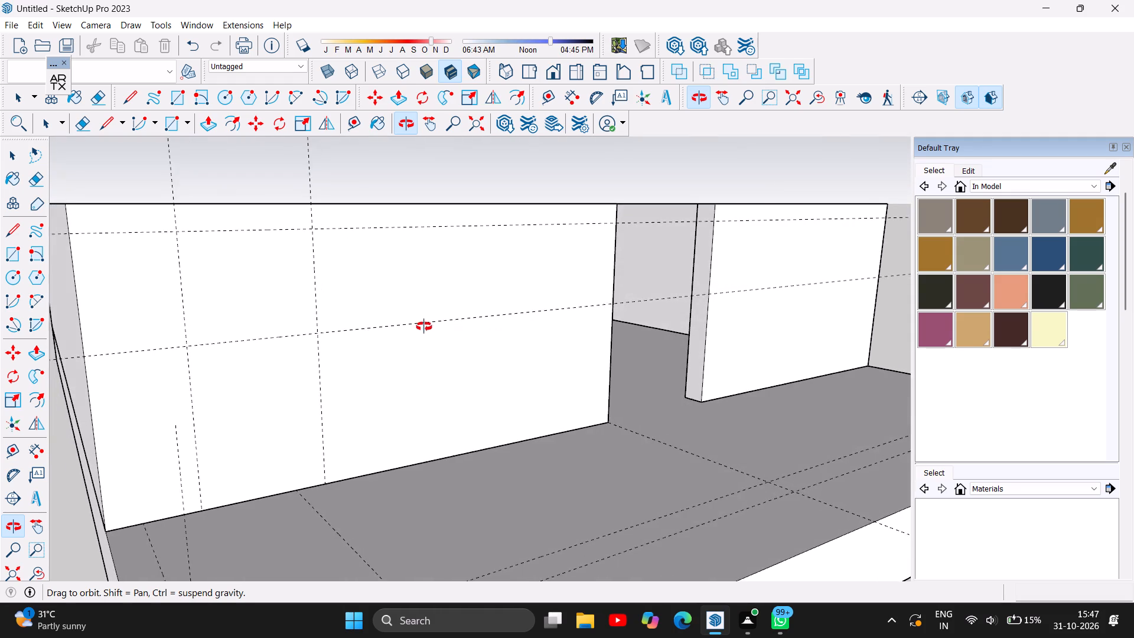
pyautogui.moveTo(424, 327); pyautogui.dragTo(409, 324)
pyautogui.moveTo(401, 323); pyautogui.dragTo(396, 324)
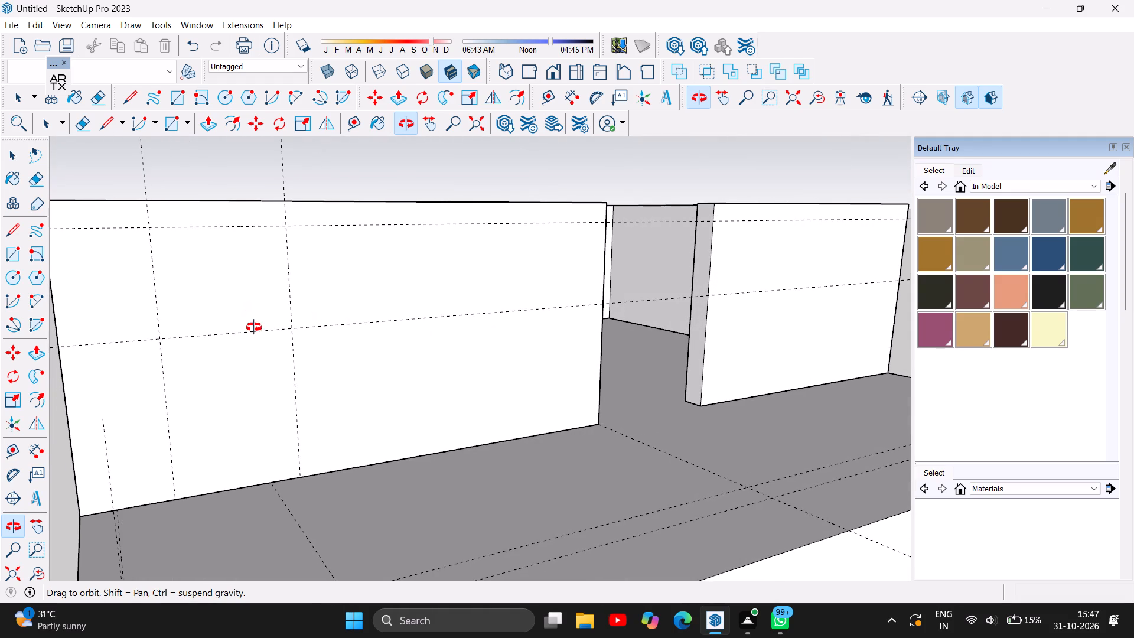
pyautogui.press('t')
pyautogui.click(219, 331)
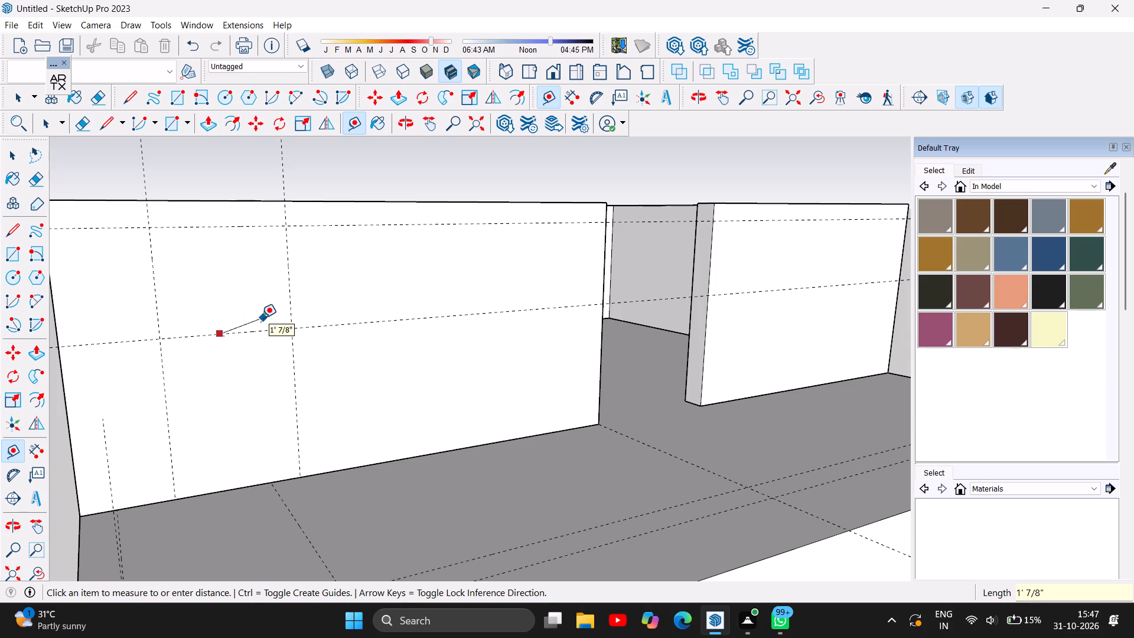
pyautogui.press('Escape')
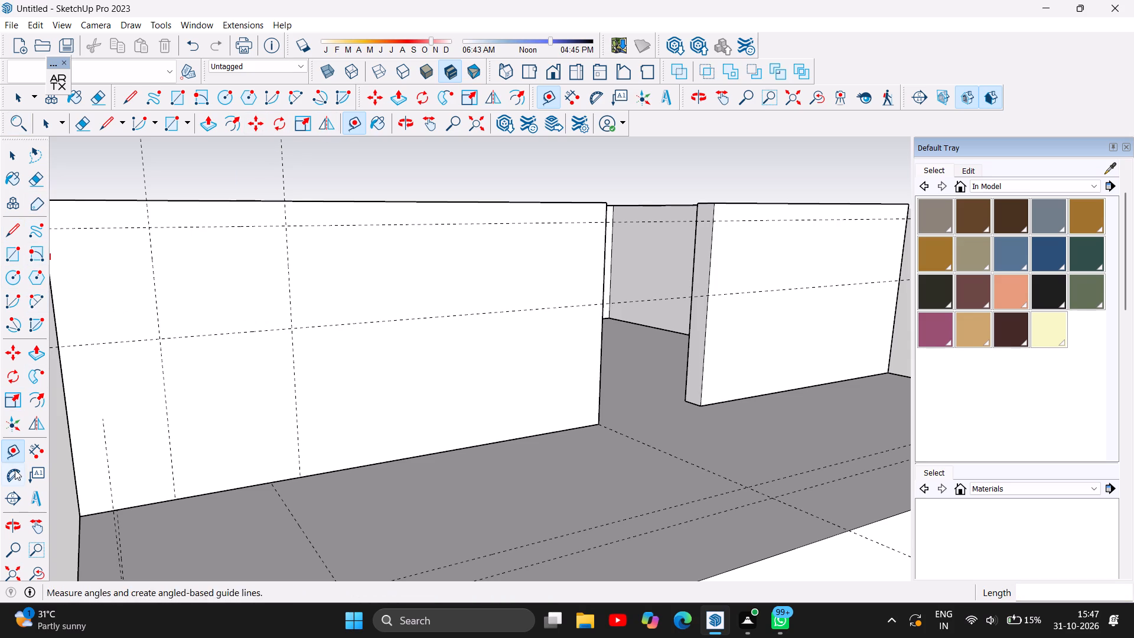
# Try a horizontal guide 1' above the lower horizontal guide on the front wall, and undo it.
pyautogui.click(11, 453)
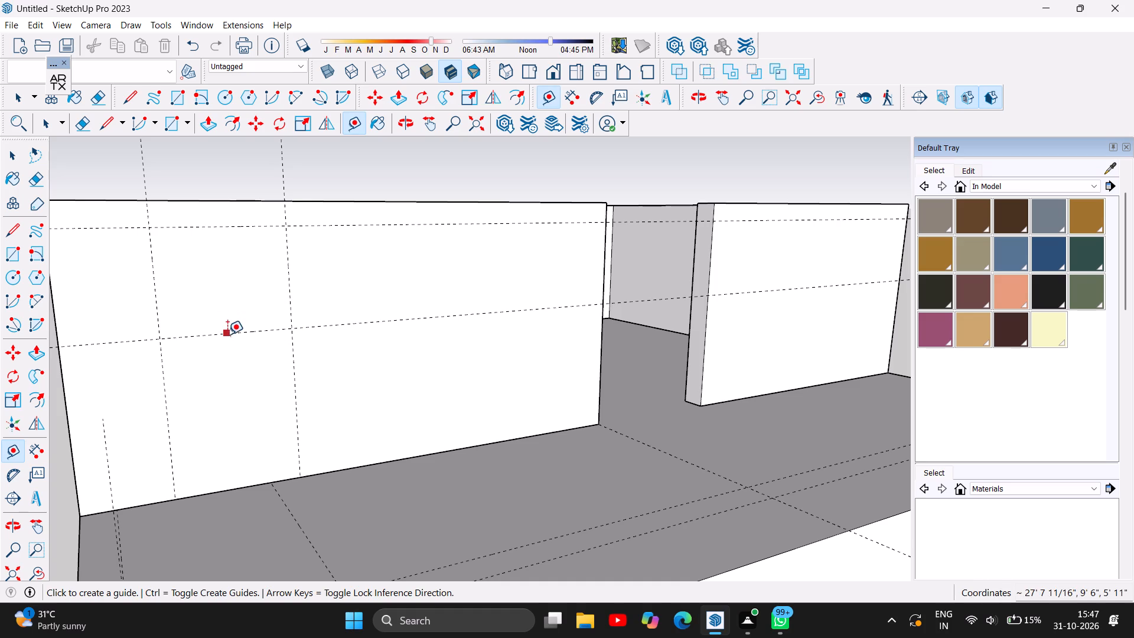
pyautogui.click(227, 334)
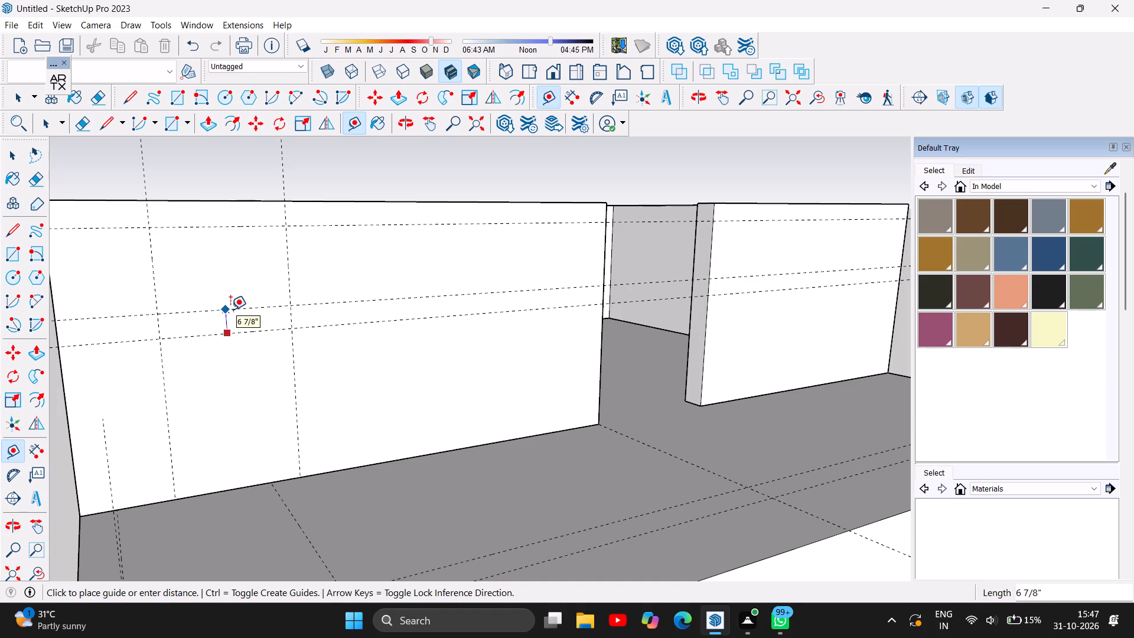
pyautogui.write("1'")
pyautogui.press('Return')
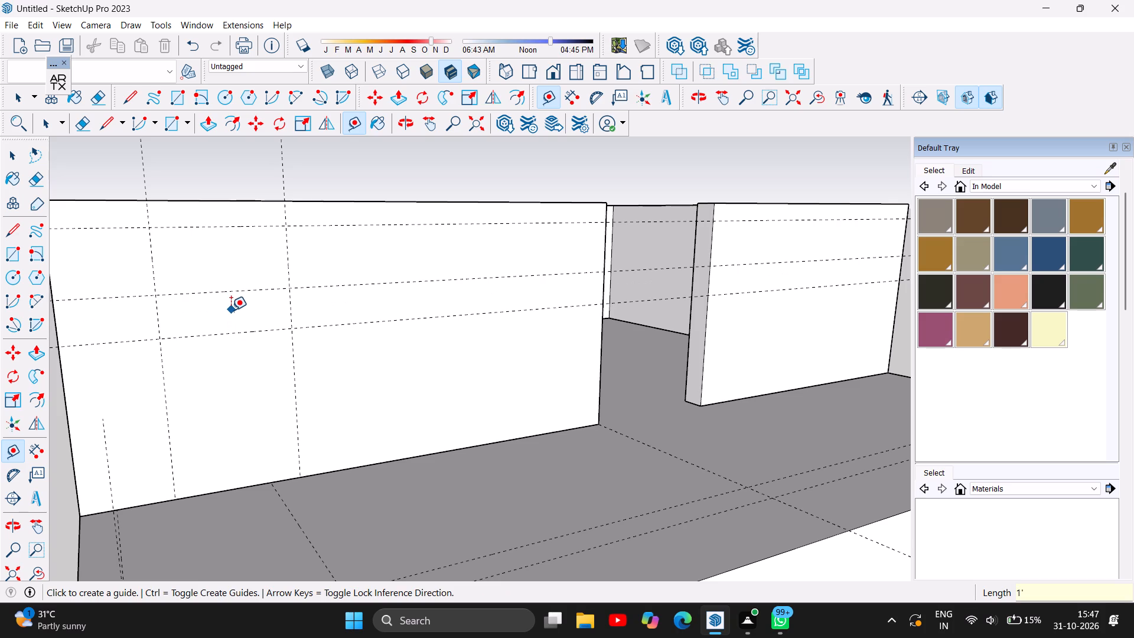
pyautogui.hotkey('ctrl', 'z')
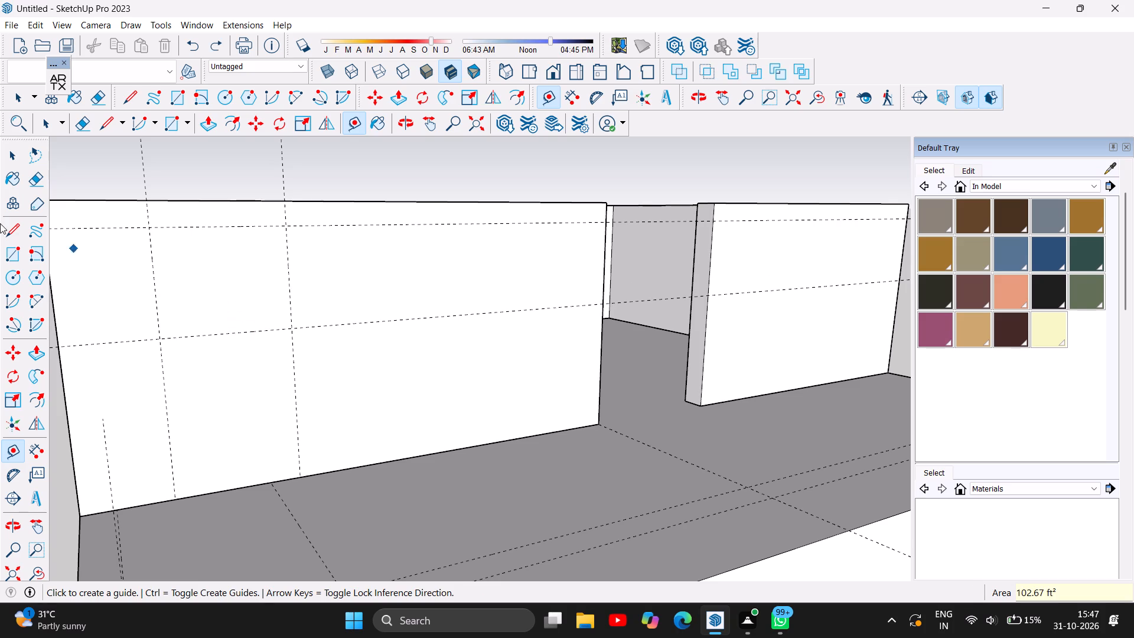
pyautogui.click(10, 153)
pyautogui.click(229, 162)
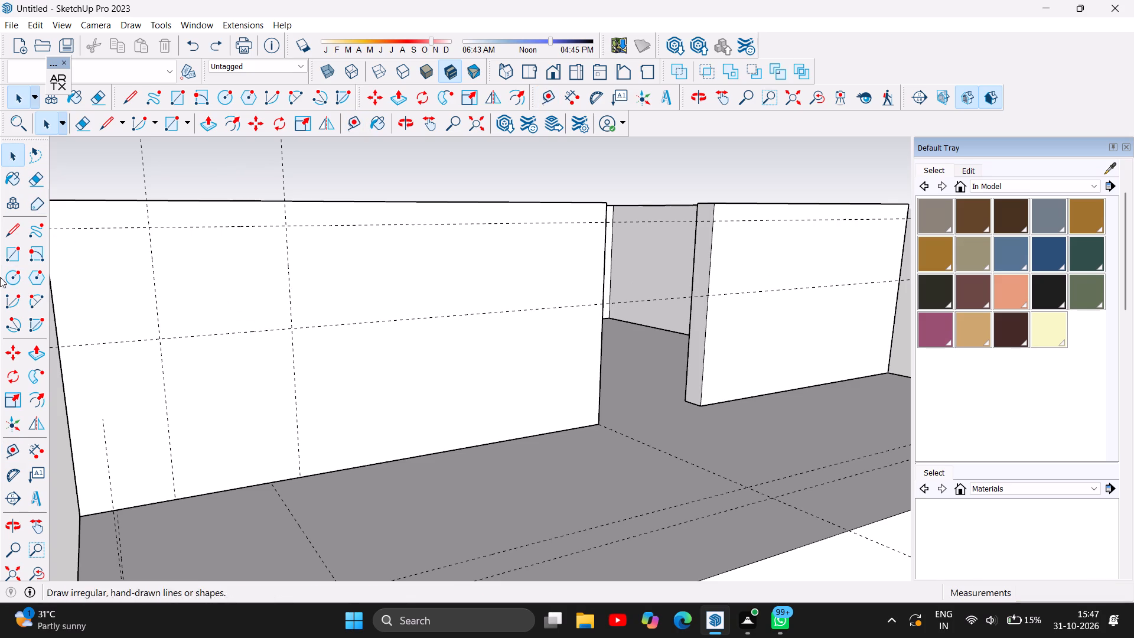
# Place a horizontal guide 6" above the lower horizontal guide on the front wall.
pyautogui.click(12, 445)
pyautogui.click(229, 330)
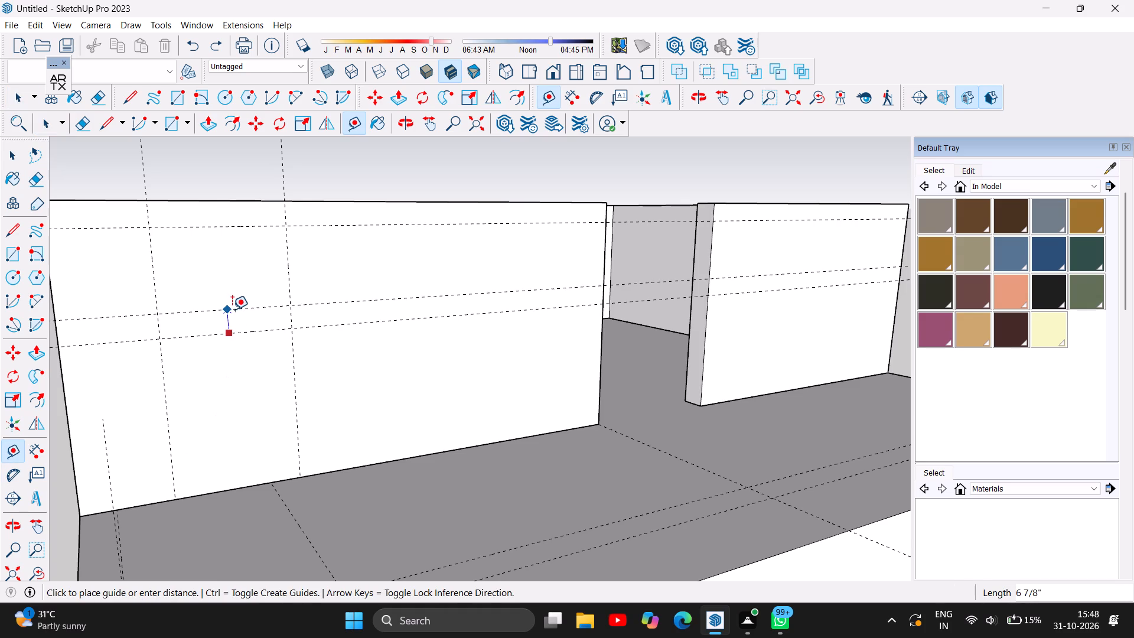
pyautogui.press('6')
pyautogui.press('Return')
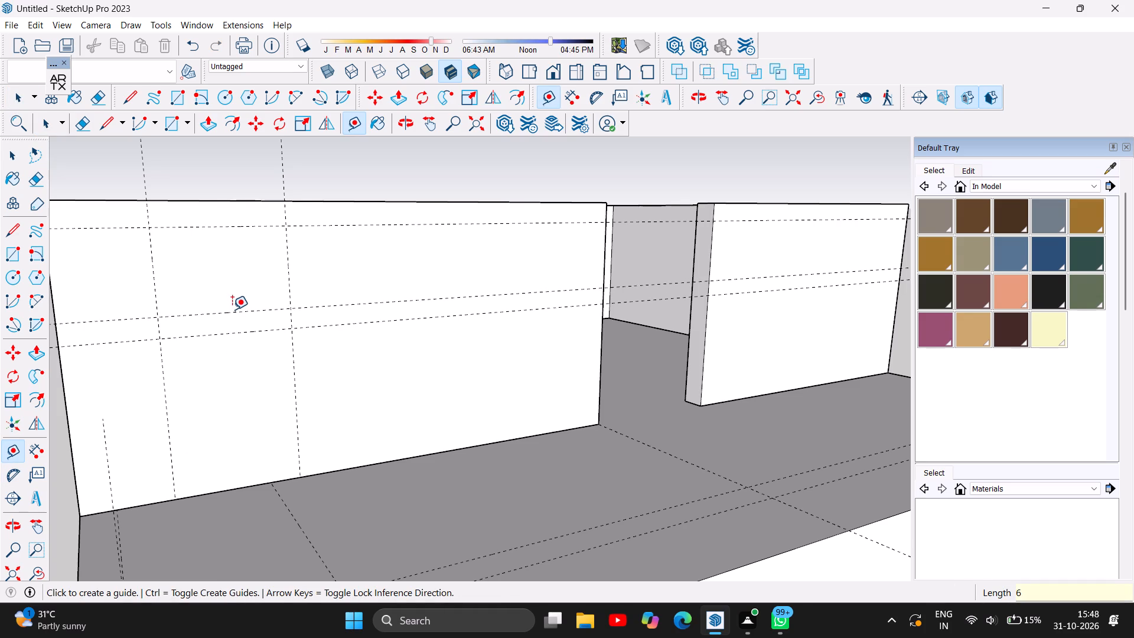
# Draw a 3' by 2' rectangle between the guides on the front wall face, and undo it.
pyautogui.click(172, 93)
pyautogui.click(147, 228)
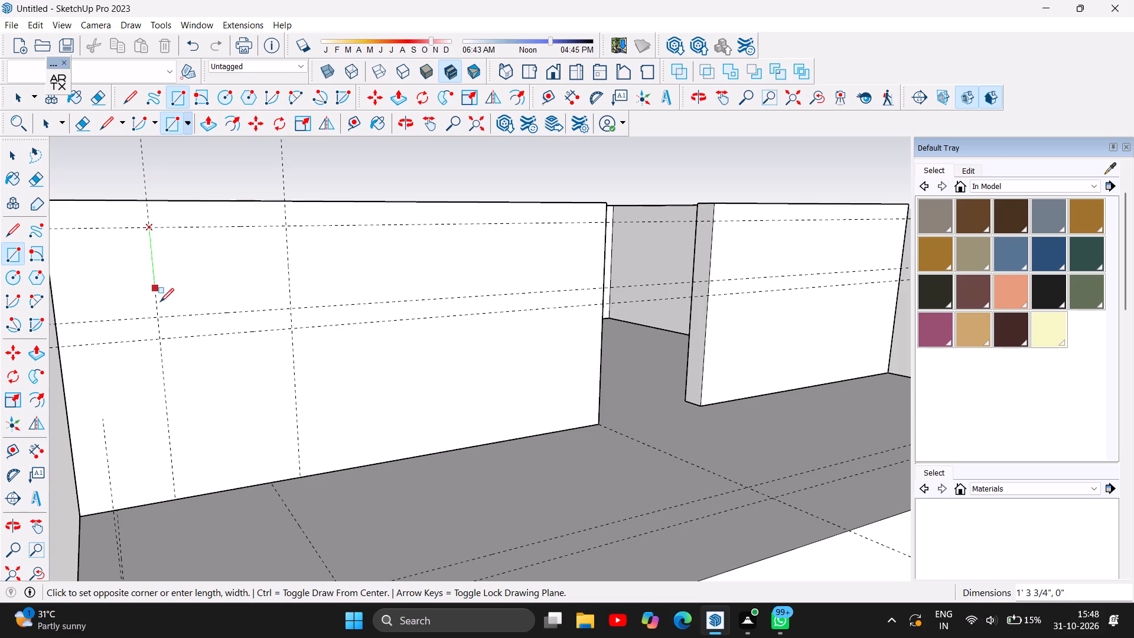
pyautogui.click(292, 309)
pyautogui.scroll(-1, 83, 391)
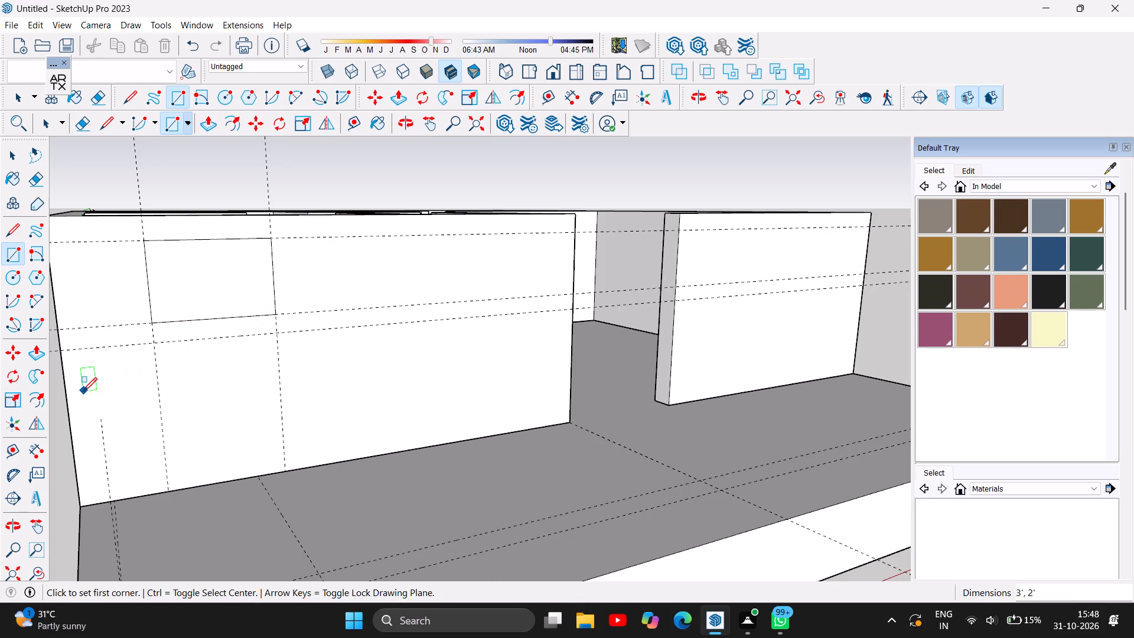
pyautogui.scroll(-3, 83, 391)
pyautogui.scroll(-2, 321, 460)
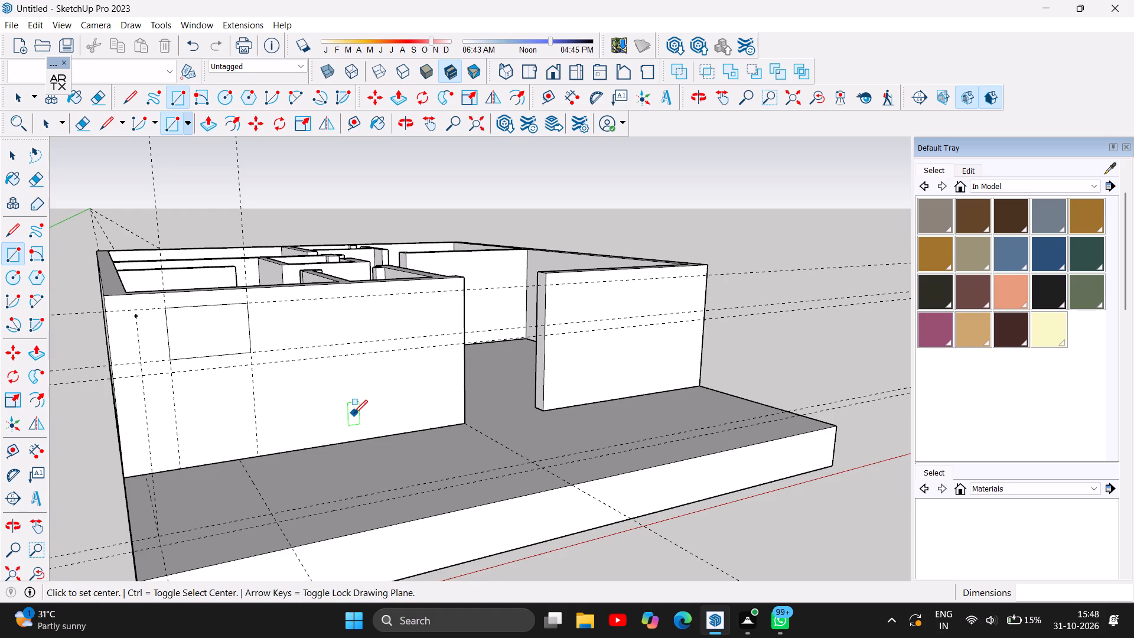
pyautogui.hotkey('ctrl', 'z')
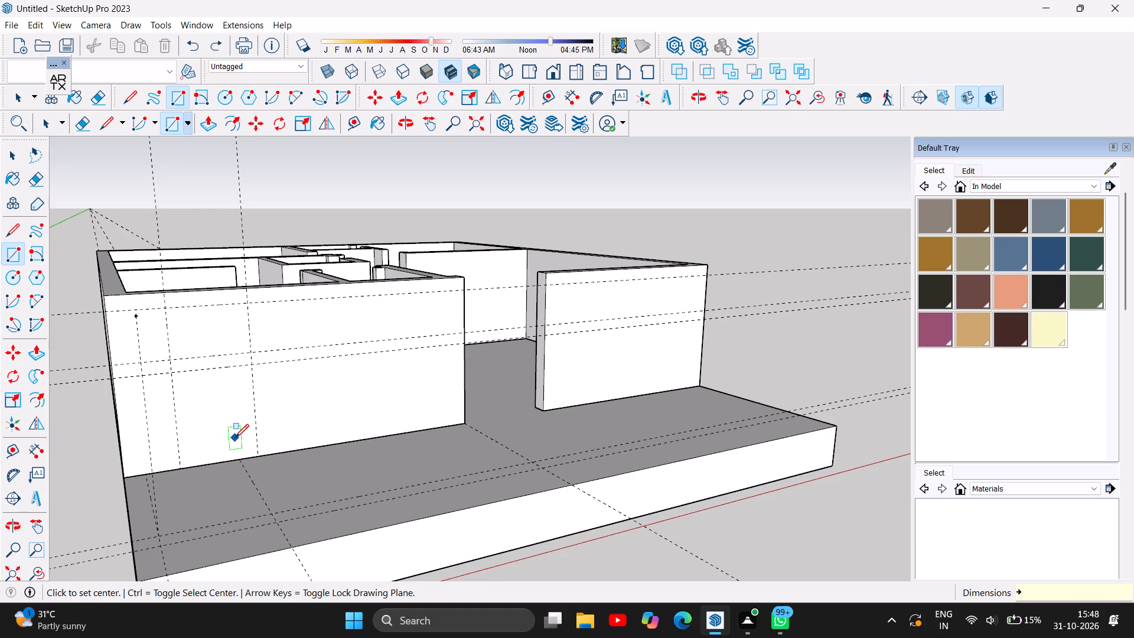
# Place a horizontal guide 6" below the upper horizontal guide on the front wall.
pyautogui.press('t')
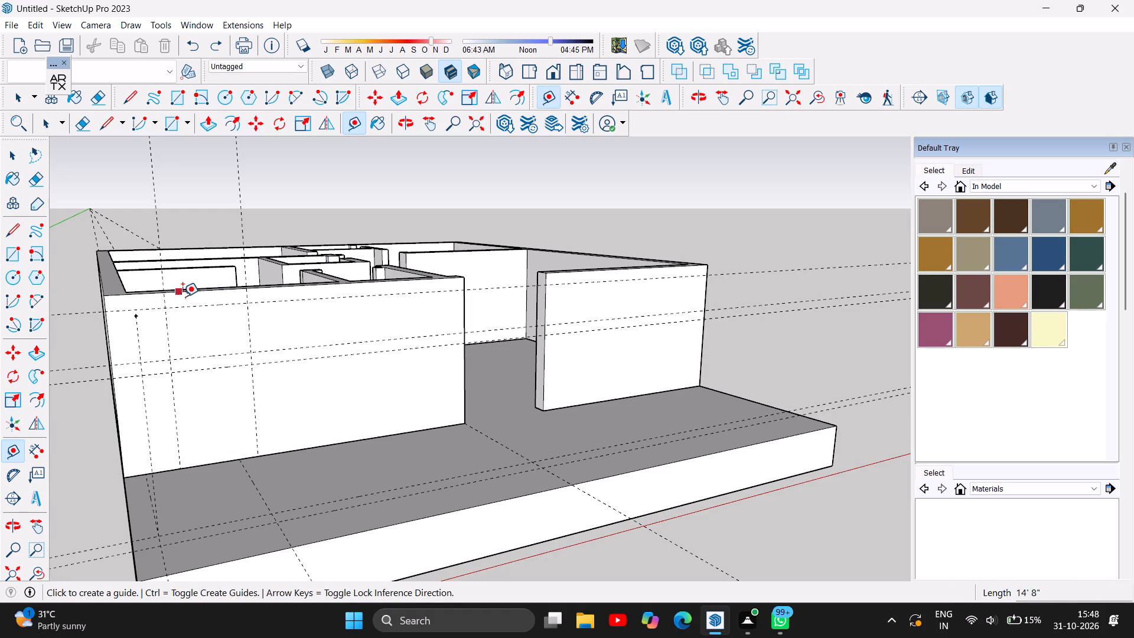
pyautogui.click(206, 304)
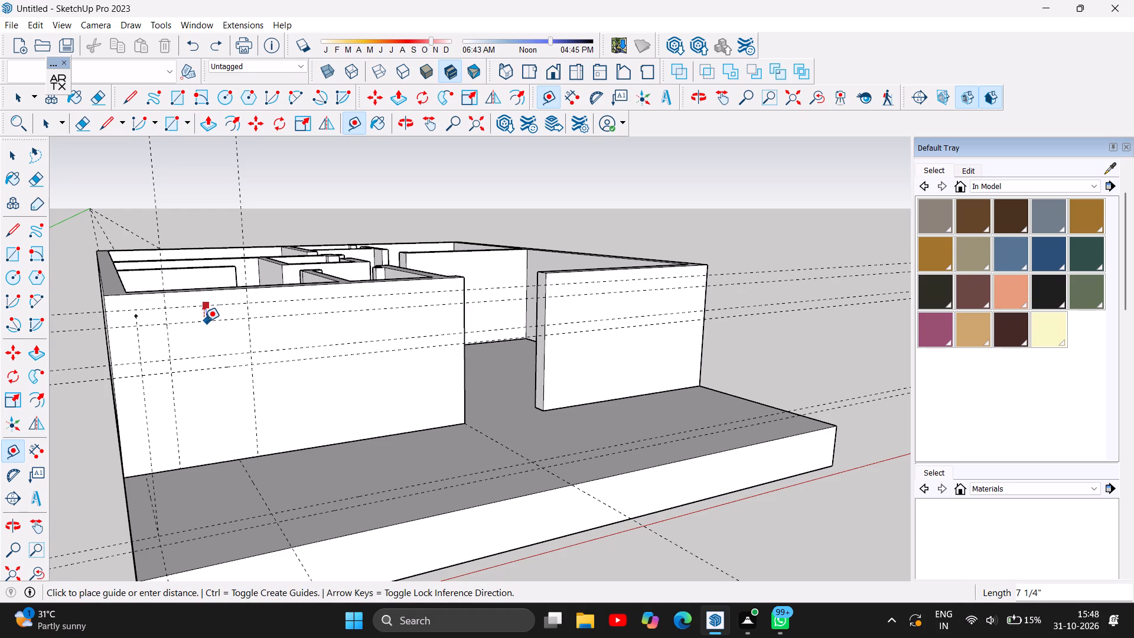
pyautogui.press('6')
pyautogui.press('Return')
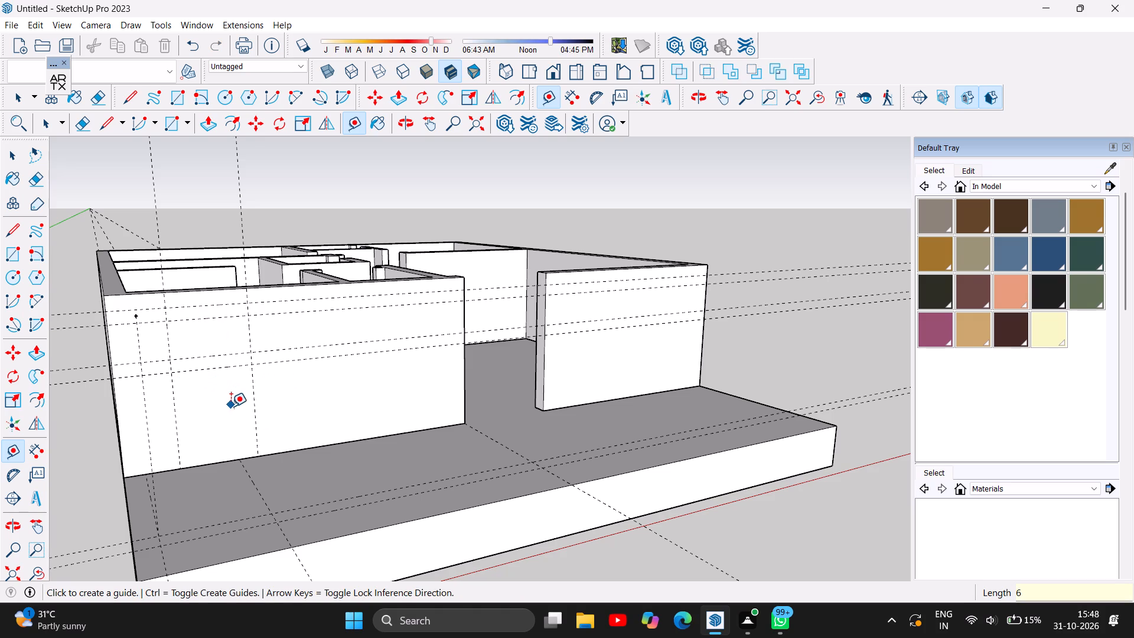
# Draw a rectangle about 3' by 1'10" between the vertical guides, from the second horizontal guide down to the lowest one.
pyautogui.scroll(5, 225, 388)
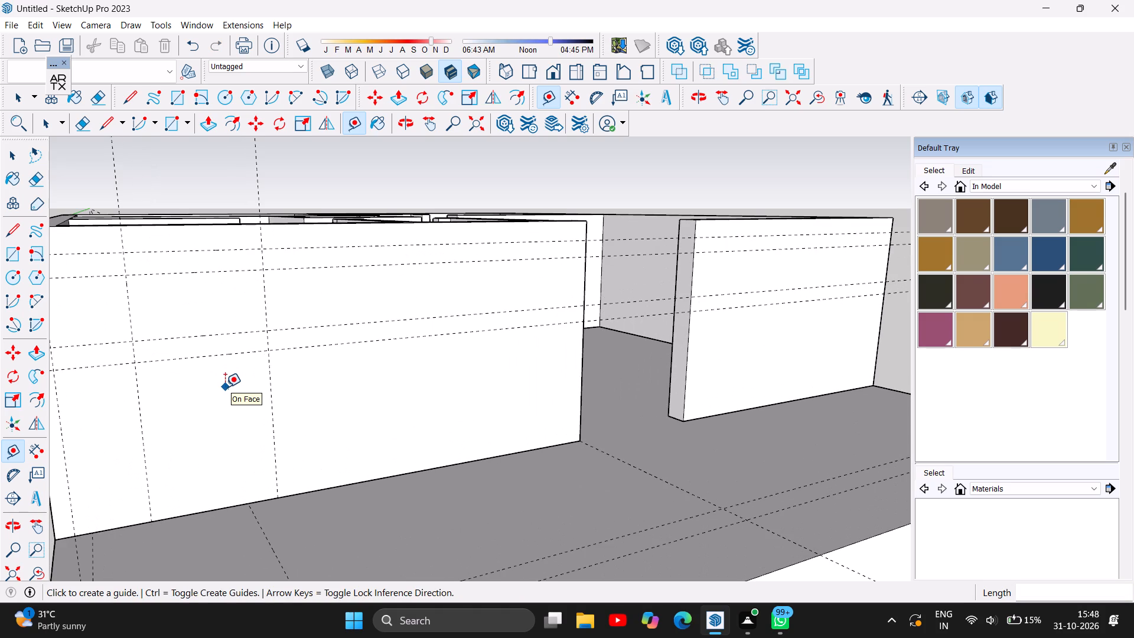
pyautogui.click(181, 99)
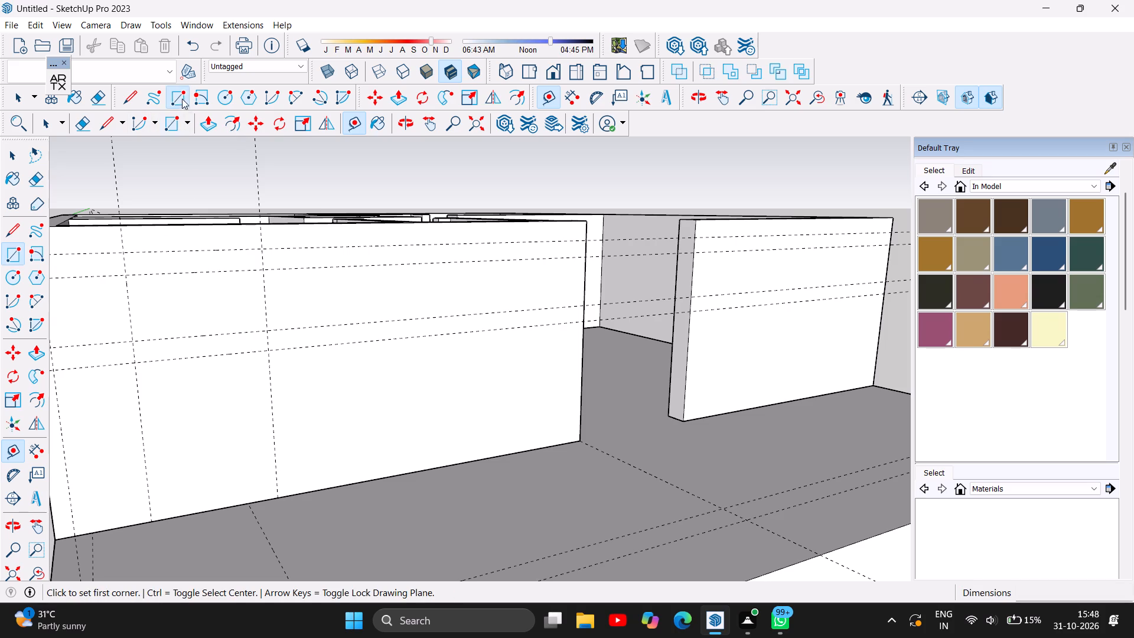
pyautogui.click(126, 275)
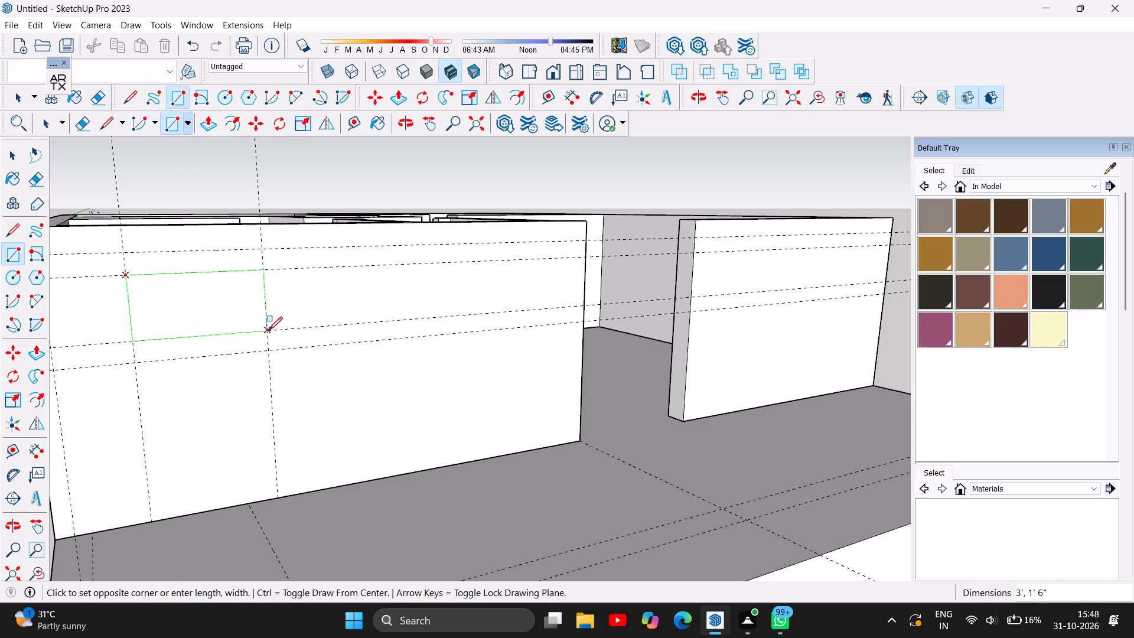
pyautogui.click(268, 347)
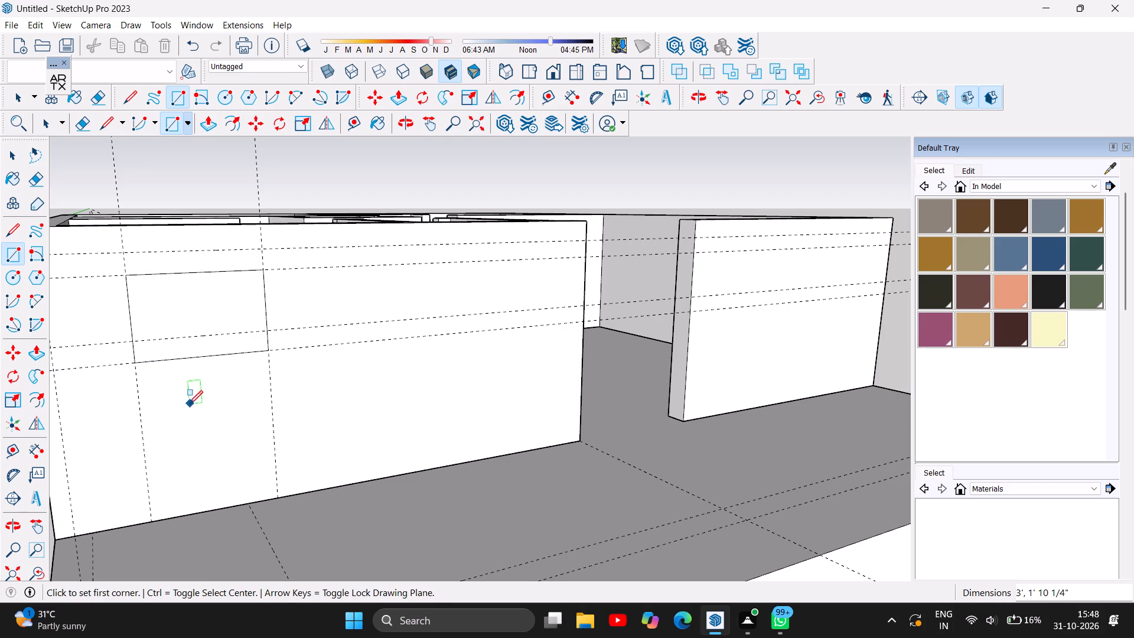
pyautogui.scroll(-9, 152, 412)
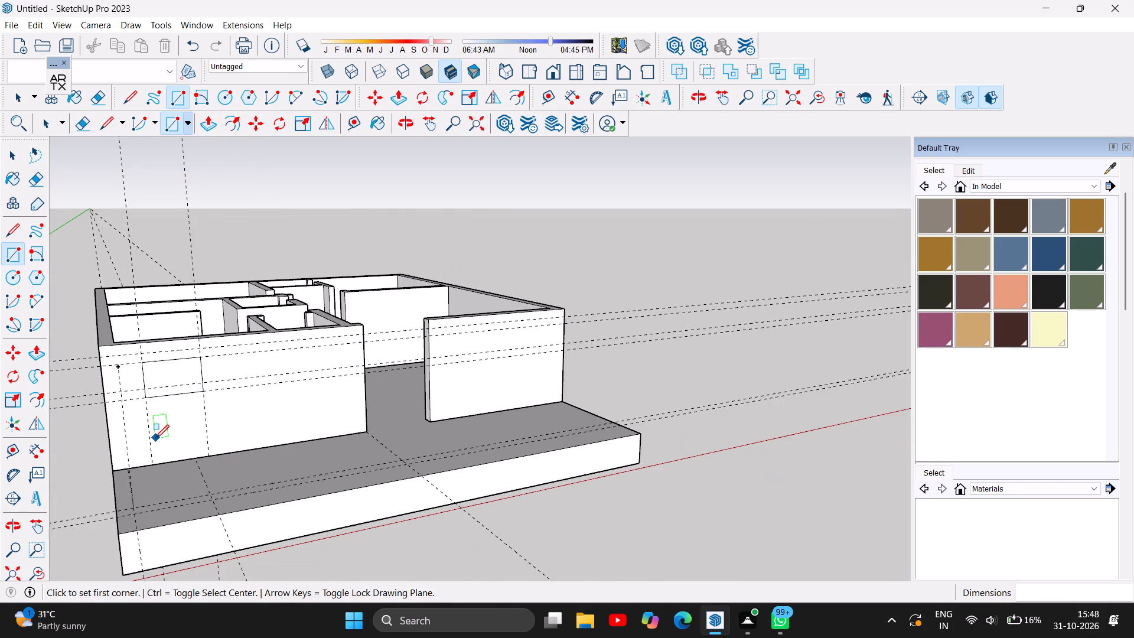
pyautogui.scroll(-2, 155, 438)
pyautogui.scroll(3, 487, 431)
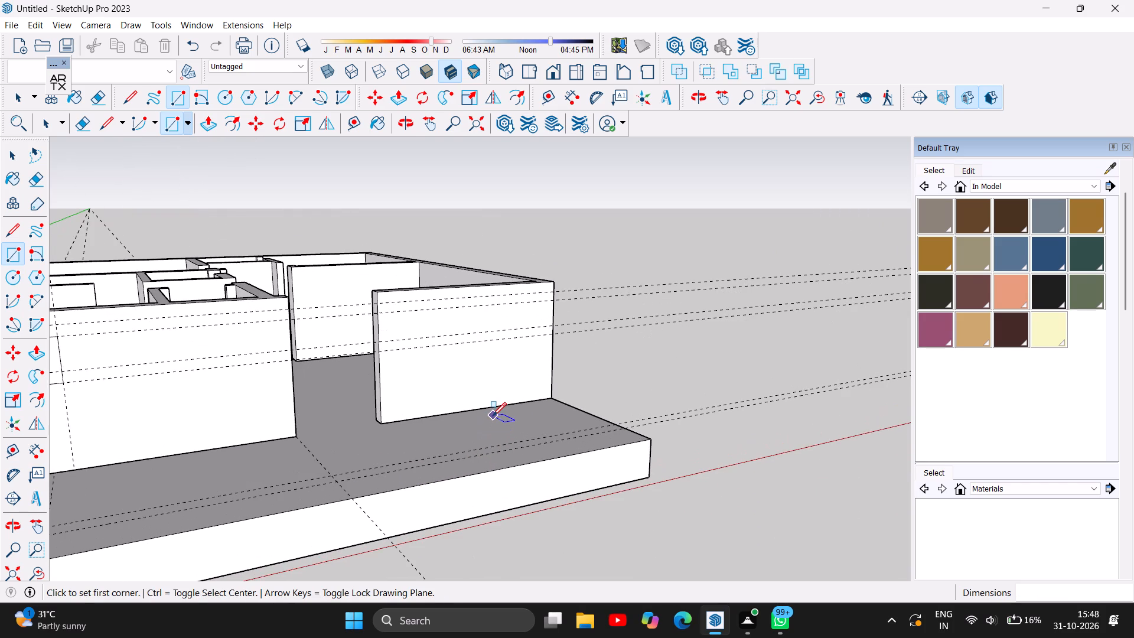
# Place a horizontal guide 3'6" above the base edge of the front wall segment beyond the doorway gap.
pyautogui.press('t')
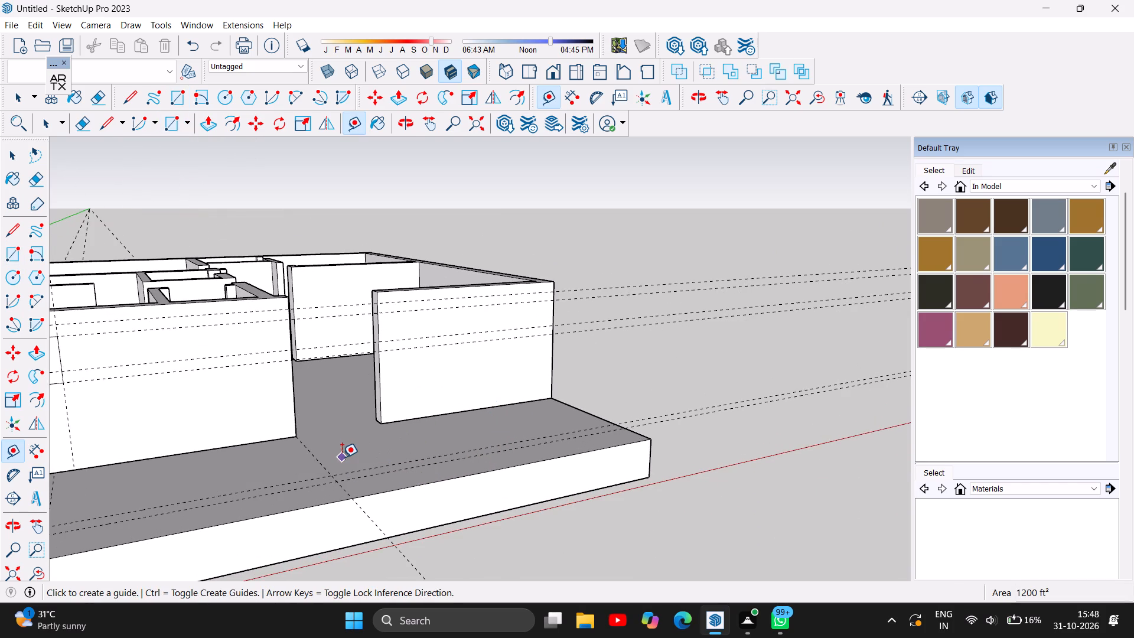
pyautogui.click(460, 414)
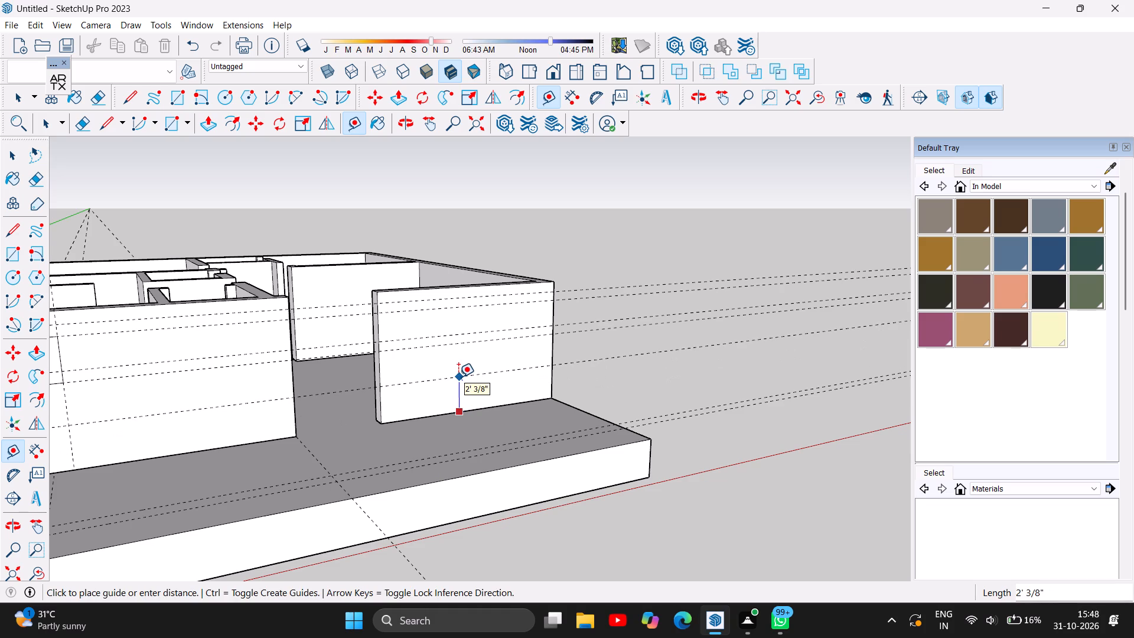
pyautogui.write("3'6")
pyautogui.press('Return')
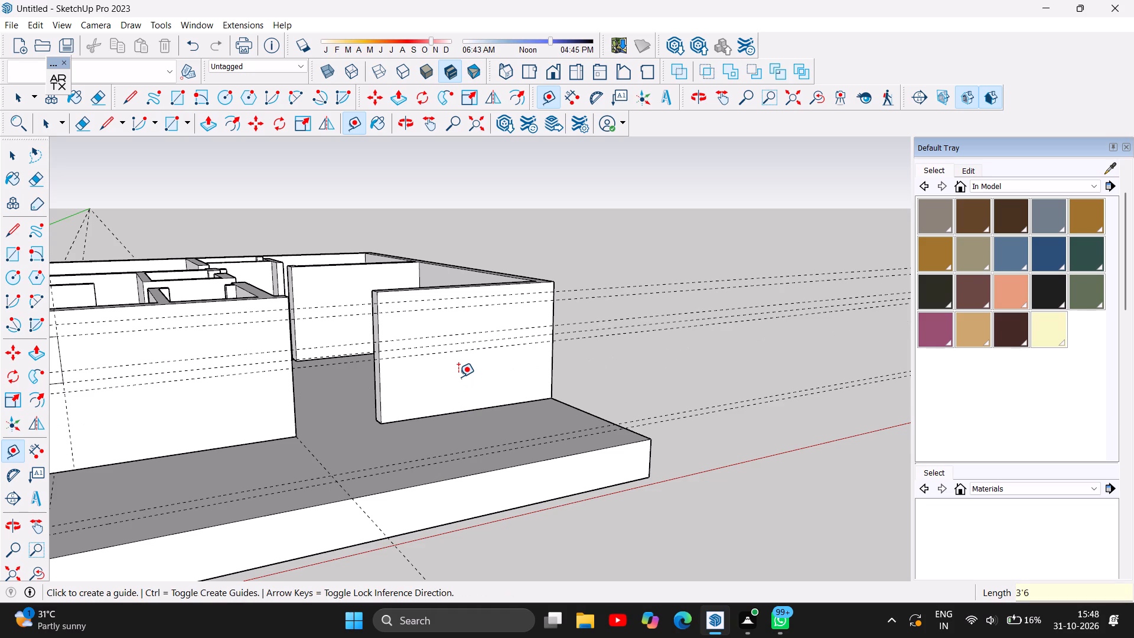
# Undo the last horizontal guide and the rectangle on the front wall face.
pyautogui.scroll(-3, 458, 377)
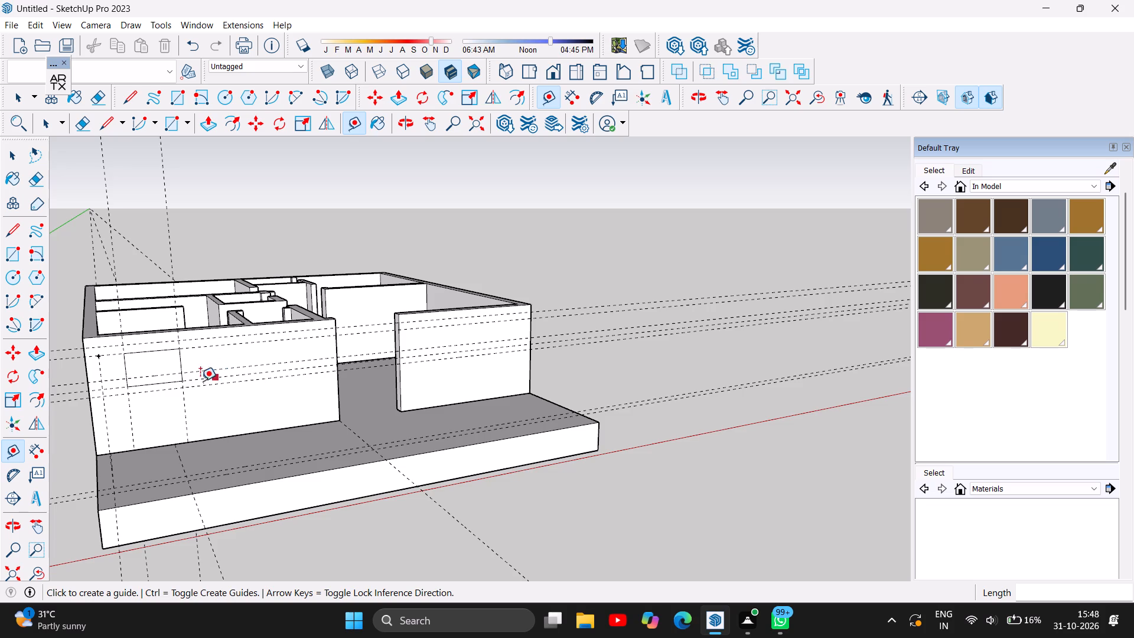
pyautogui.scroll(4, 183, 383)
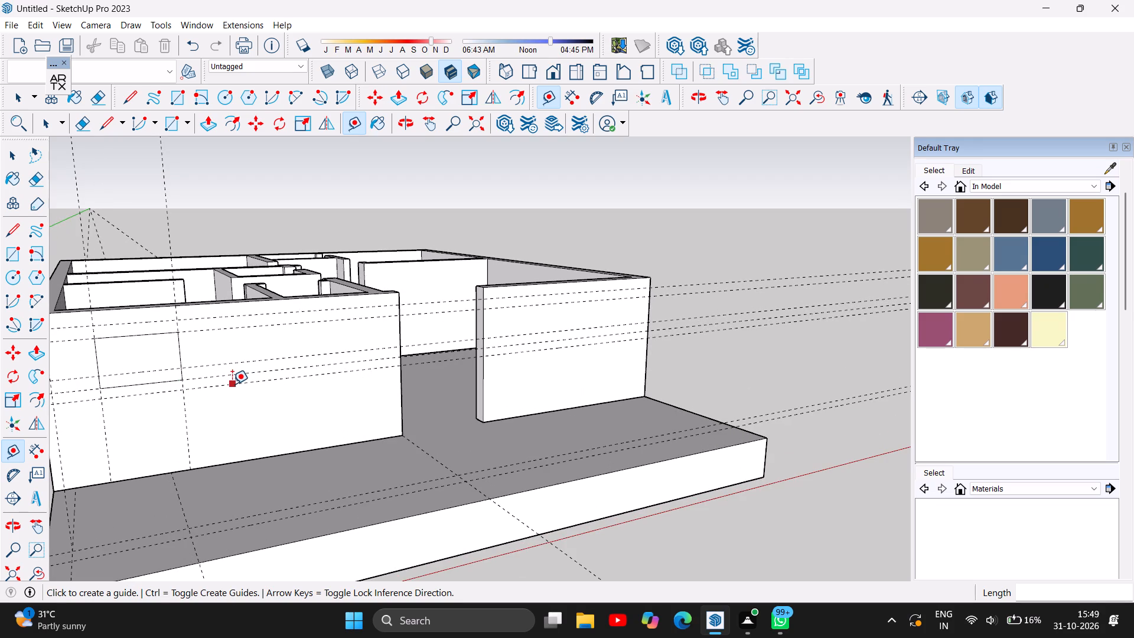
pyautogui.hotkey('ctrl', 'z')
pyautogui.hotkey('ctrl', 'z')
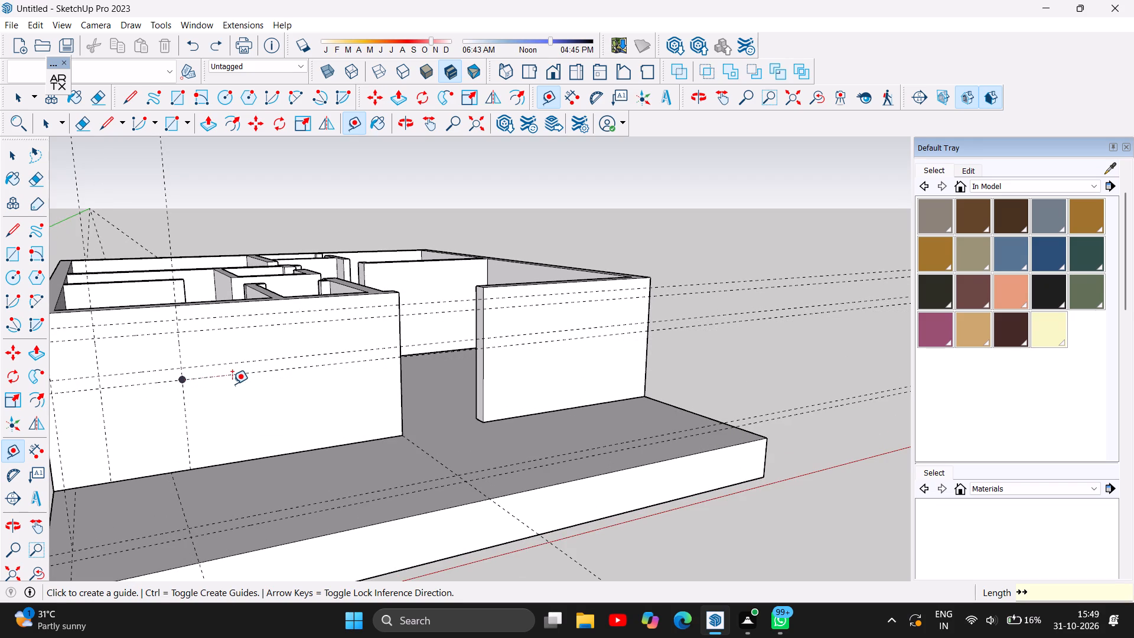
# Place a horizontal guide 3'6" above the base edge of the front wall segment beyond the doorway gap.
pyautogui.click(574, 408)
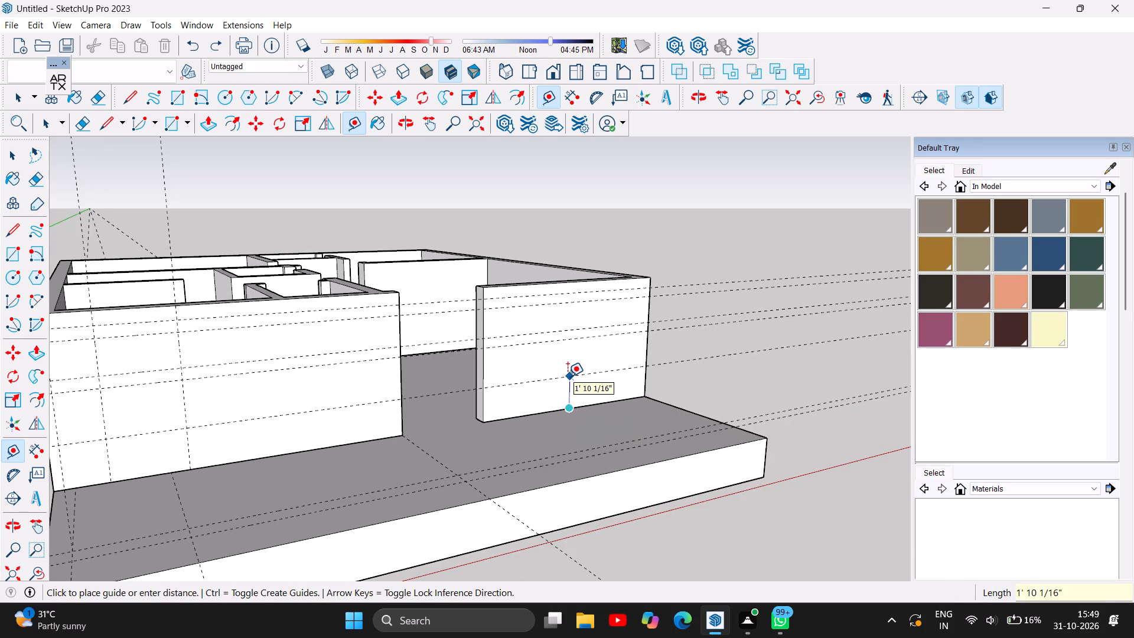
pyautogui.write("3'6")
pyautogui.press('Return')
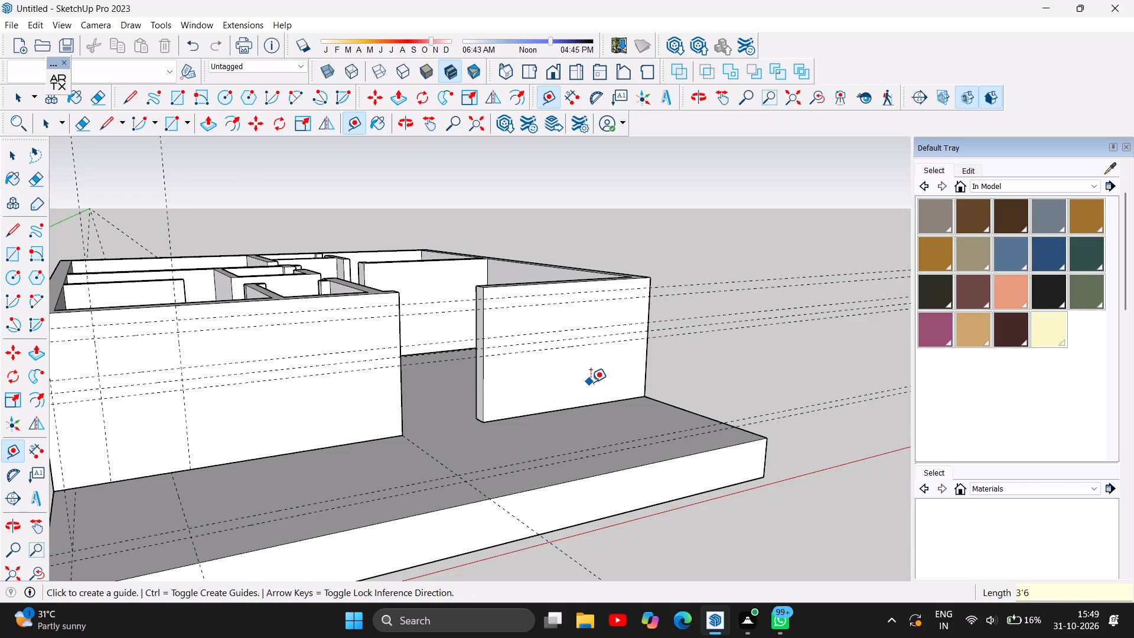
# Draw a 3' by 2' rectangle on the front wall between the vertical guides, starting from the topmost horizontal guide.
pyautogui.scroll(-2, 605, 385)
pyautogui.scroll(4, 266, 390)
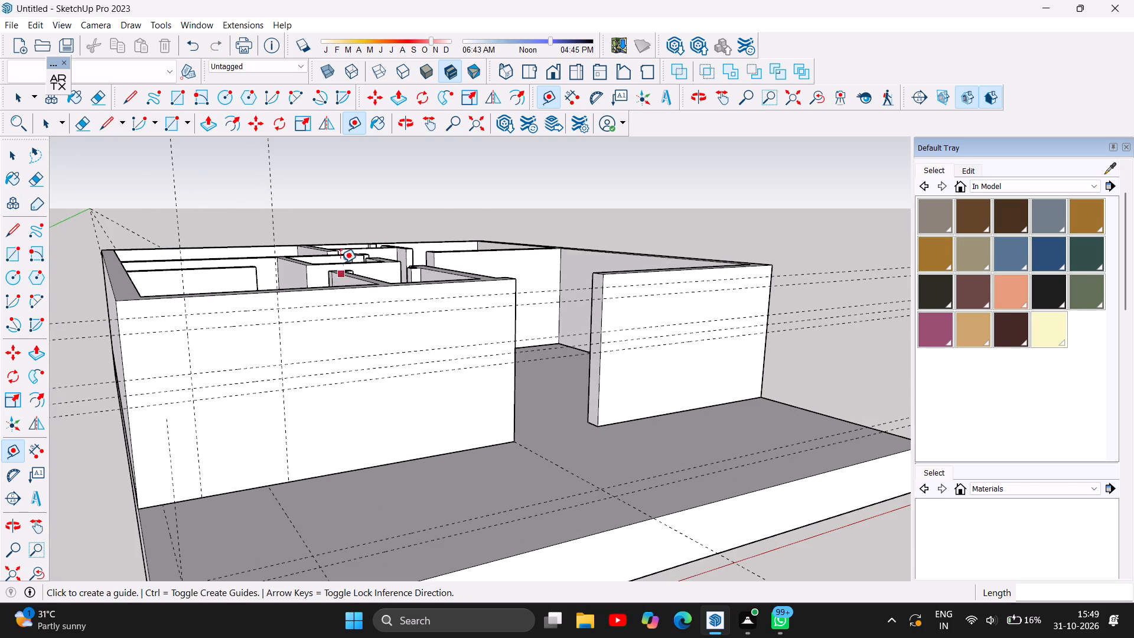
pyautogui.click(176, 95)
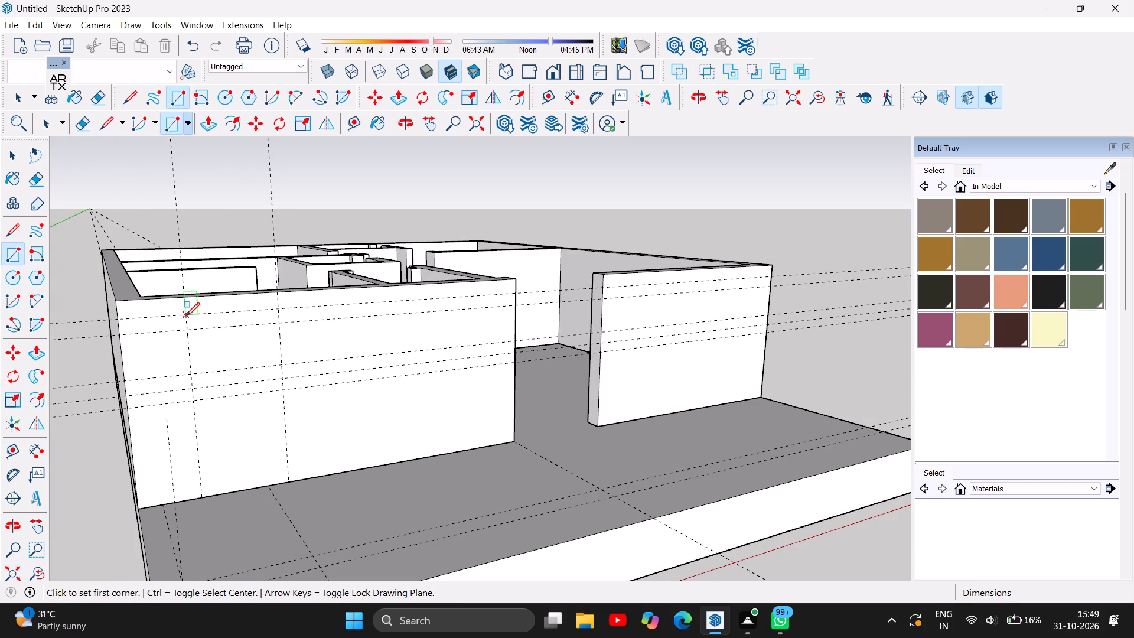
pyautogui.click(184, 317)
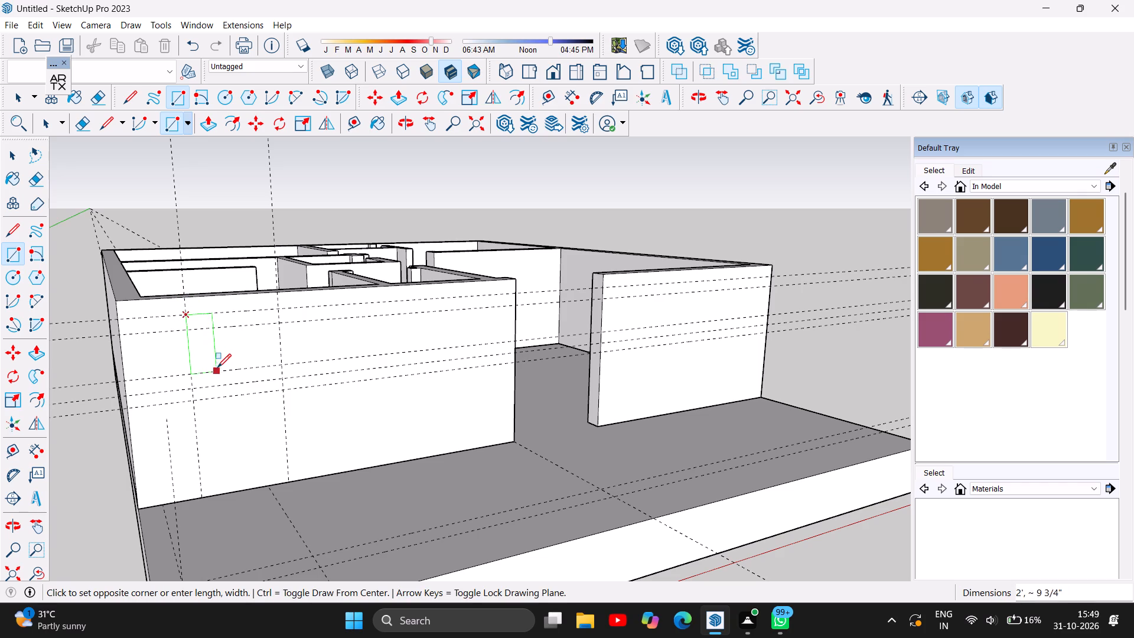
pyautogui.click(281, 366)
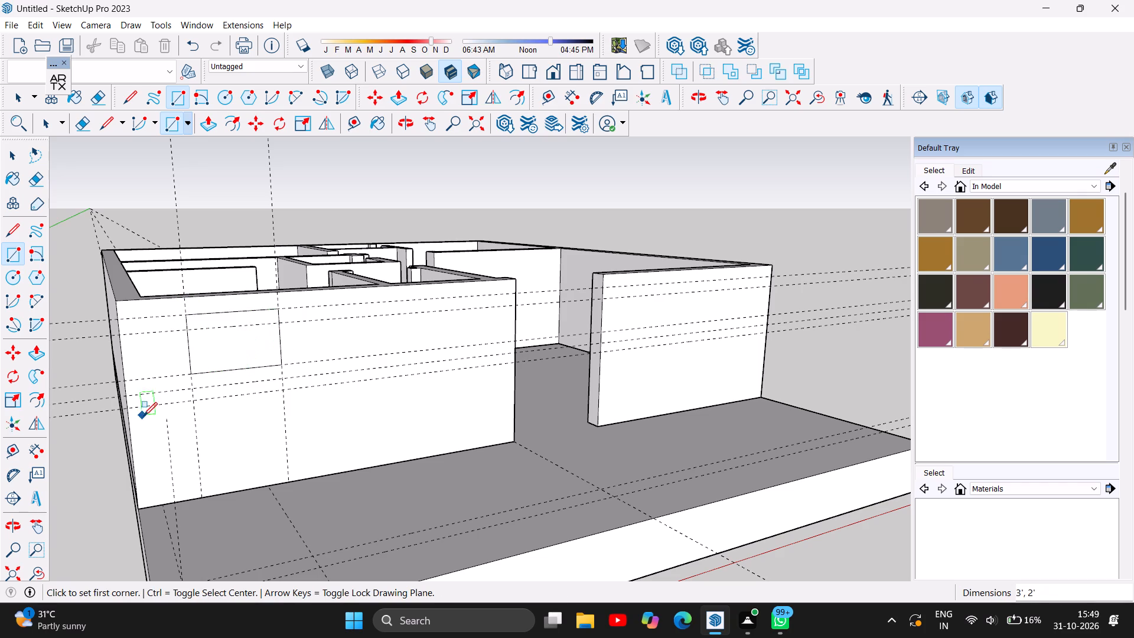
# Place a horizontal guide 1'6" below the upper horizontal guide on the front wall.
pyautogui.scroll(-3, 138, 401)
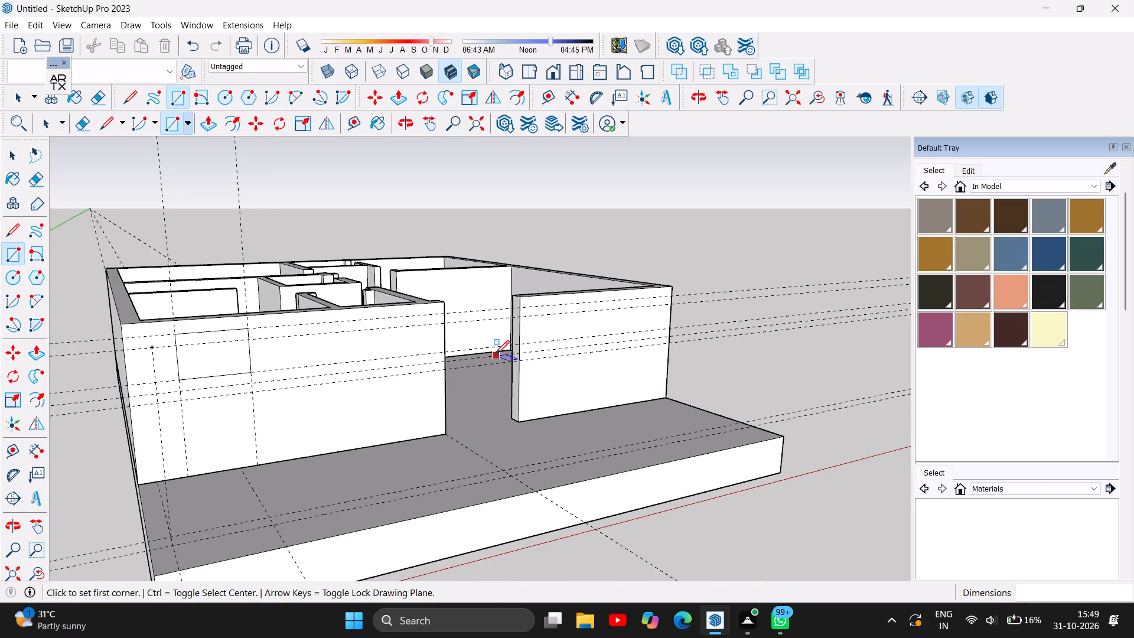
pyautogui.scroll(2, 496, 354)
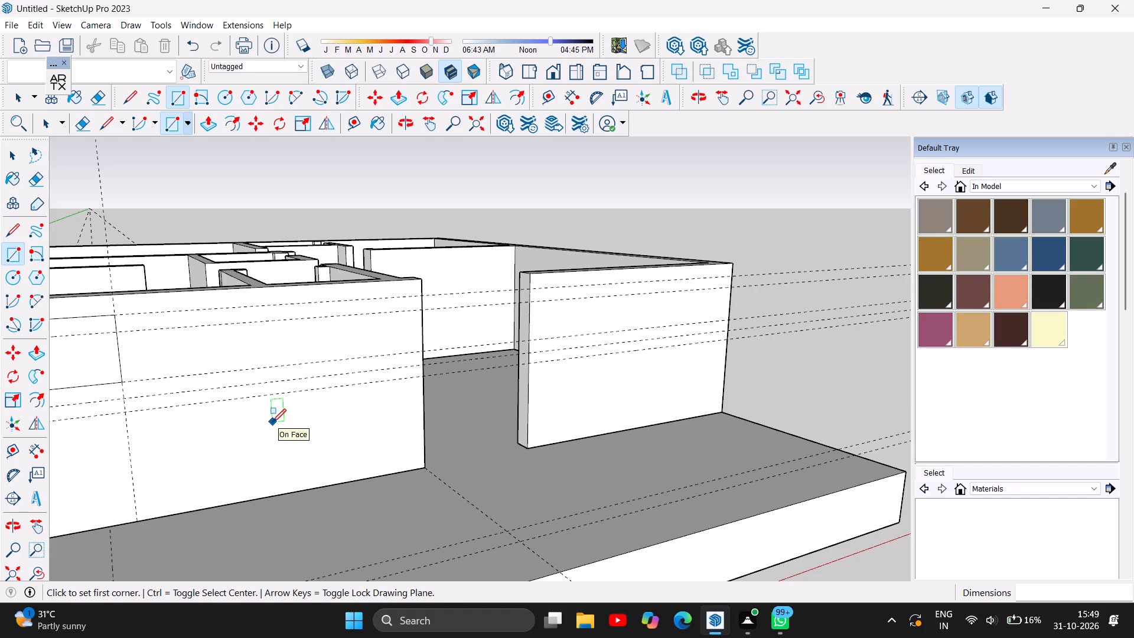
pyautogui.press('t')
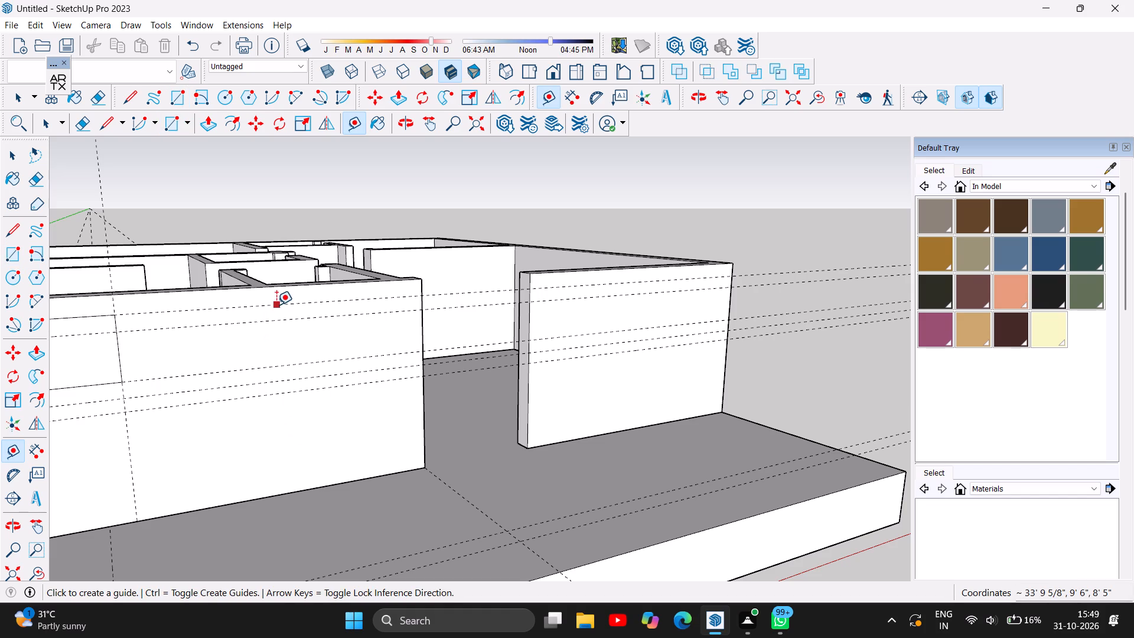
pyautogui.click(276, 304)
pyautogui.write("1'6")
pyautogui.press('Return')
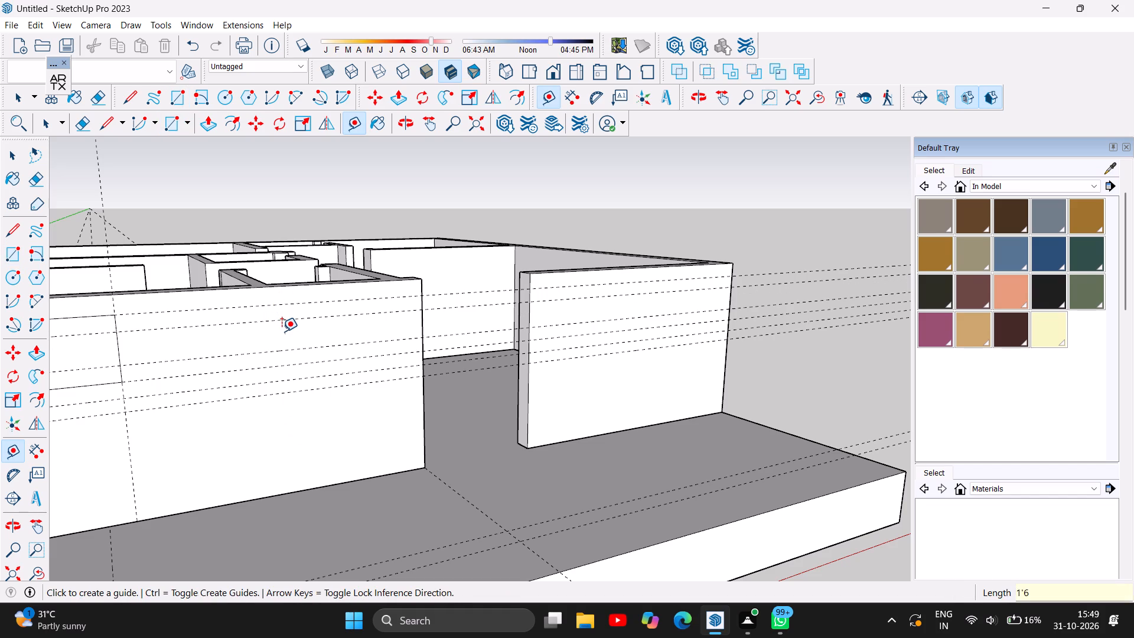
pyautogui.click(419, 305)
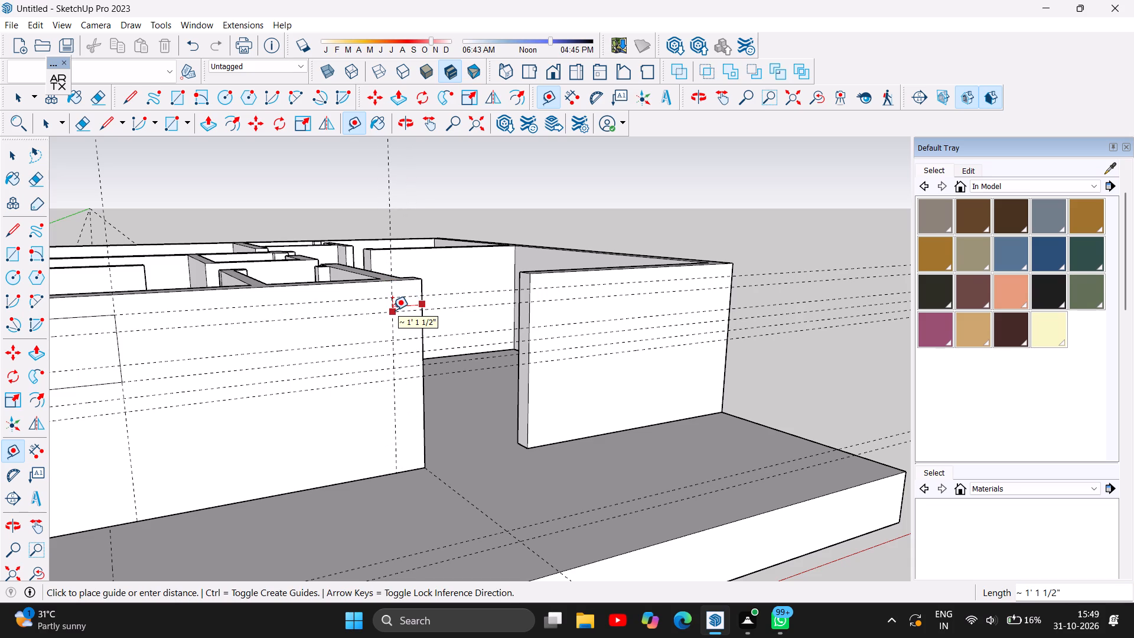
pyautogui.press('Escape')
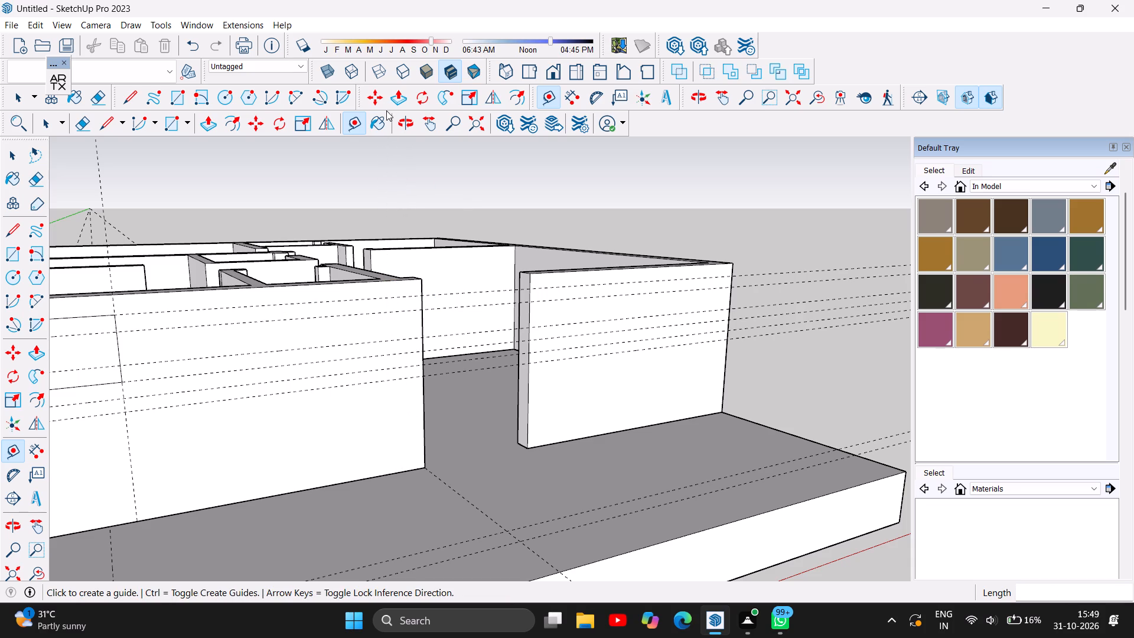
# Draw three 9" lines across the front wall's top face, extending the inner faces of the partitions that meet it near the doorway gap.
pyautogui.click(414, 133)
pyautogui.moveTo(542, 346); pyautogui.dragTo(459, 415)
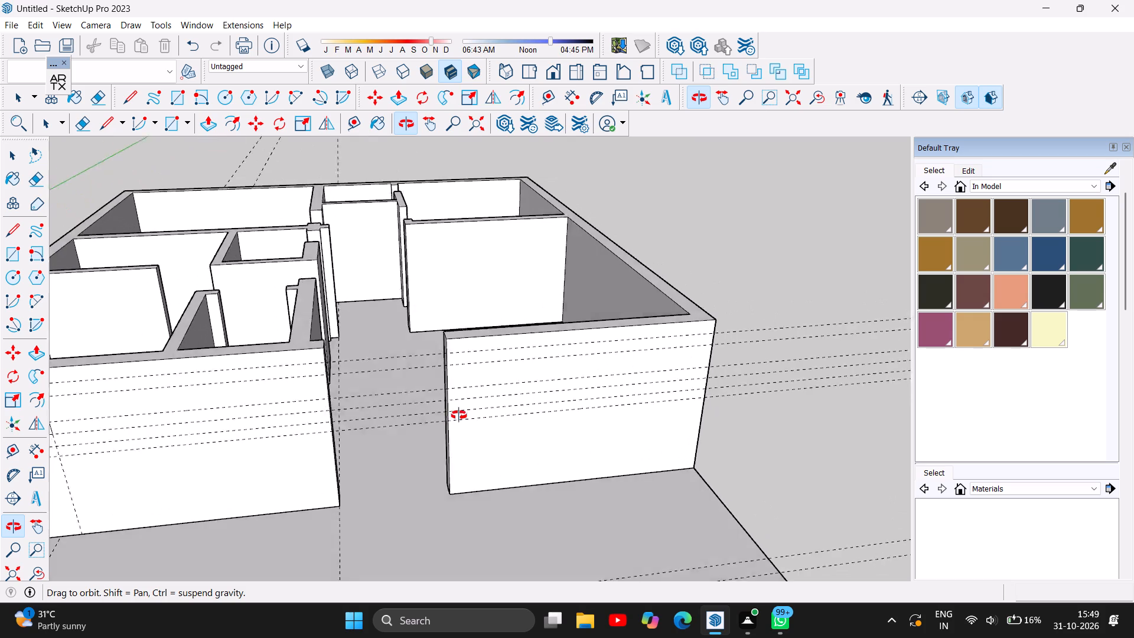
pyautogui.moveTo(459, 415); pyautogui.dragTo(493, 458)
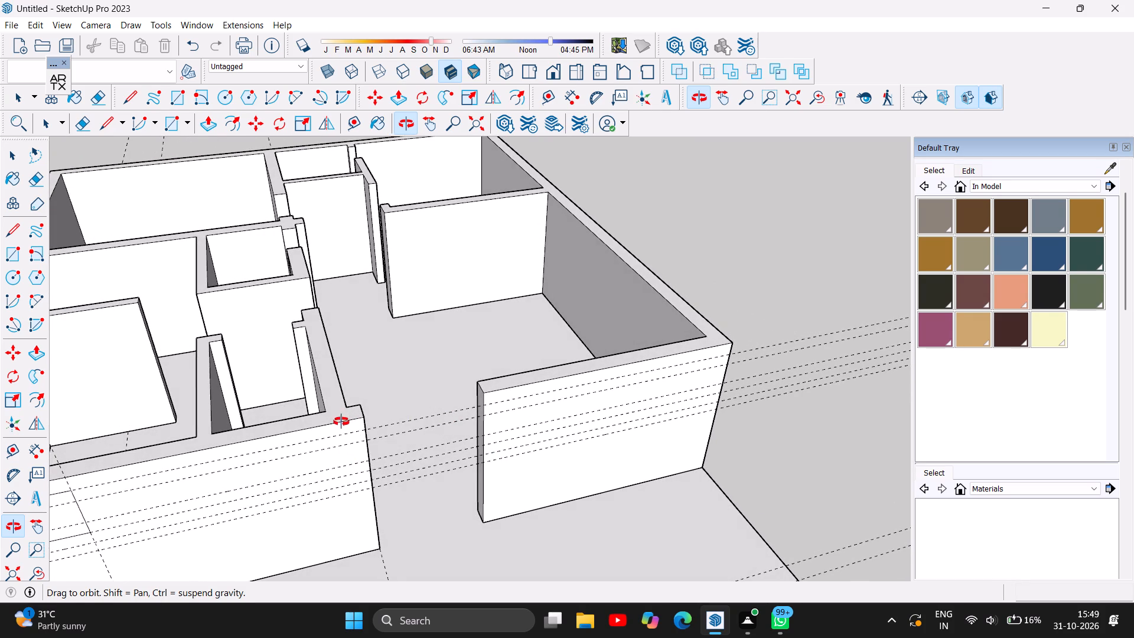
pyautogui.click(125, 100)
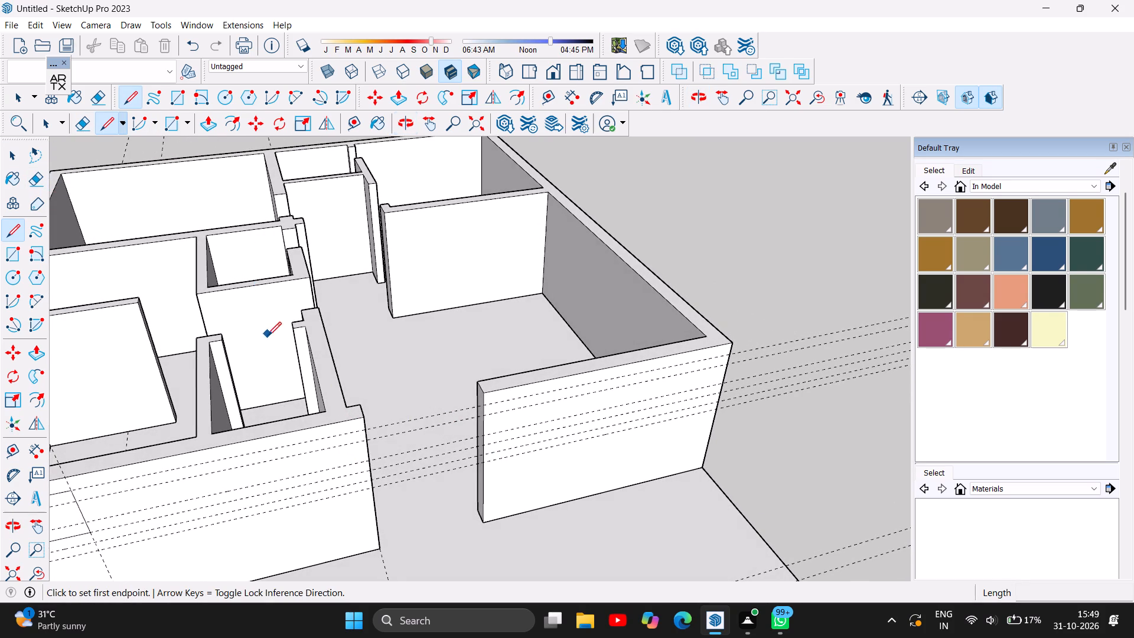
pyautogui.click(328, 410)
pyautogui.click(329, 426)
pyautogui.doubleClick(211, 431)
pyautogui.click(216, 448)
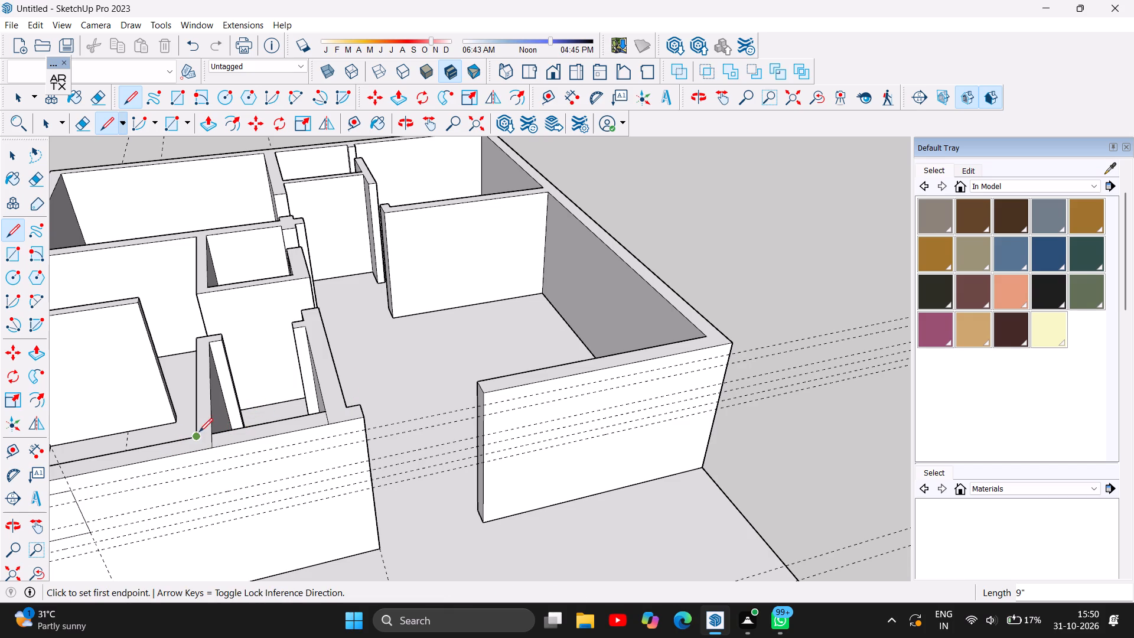
pyautogui.click(198, 435)
pyautogui.click(197, 453)
# Place three vertical guides down the front wall's outer face, from the outer ends of the three lines to the wall's base.
pyautogui.scroll(-1, 338, 317)
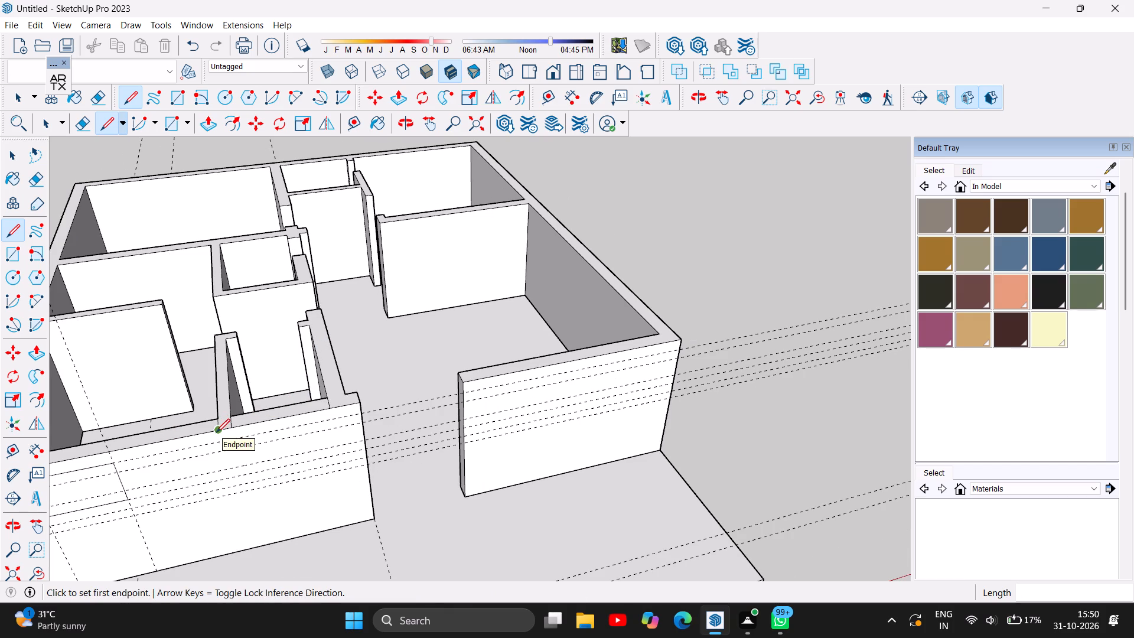
pyautogui.press('t')
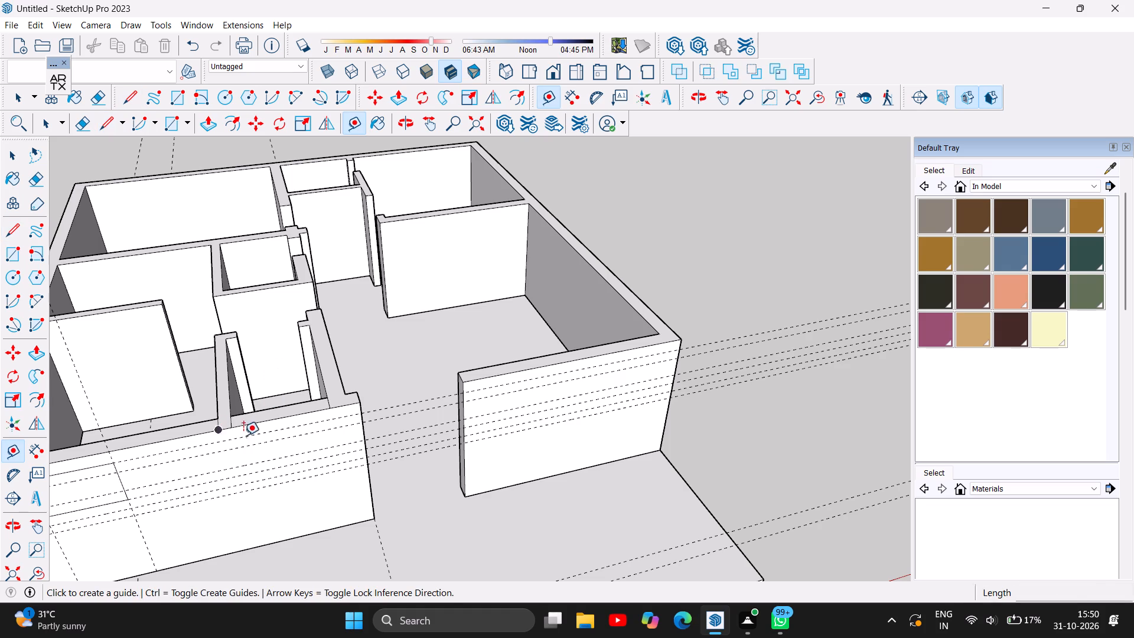
pyautogui.click(214, 425)
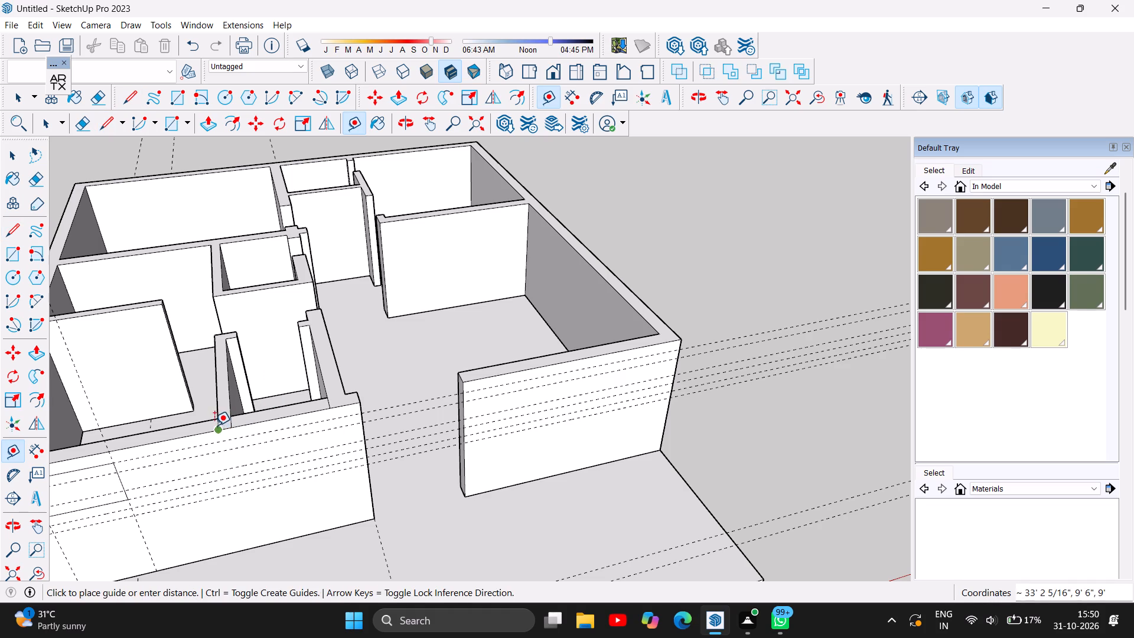
pyautogui.click(251, 552)
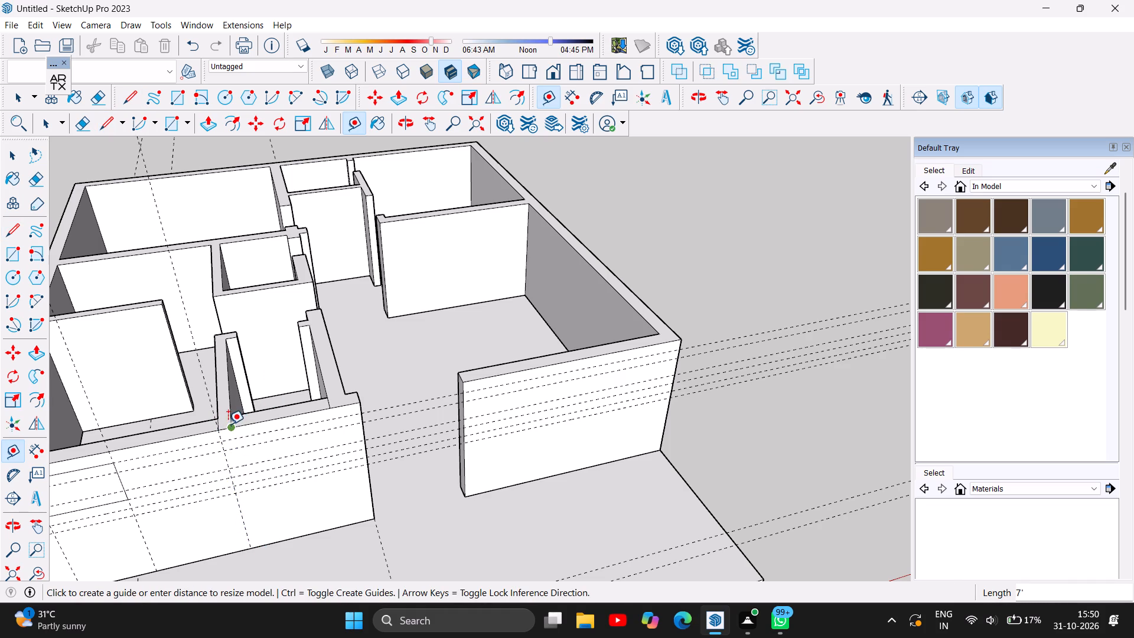
pyautogui.click(228, 424)
pyautogui.click(266, 546)
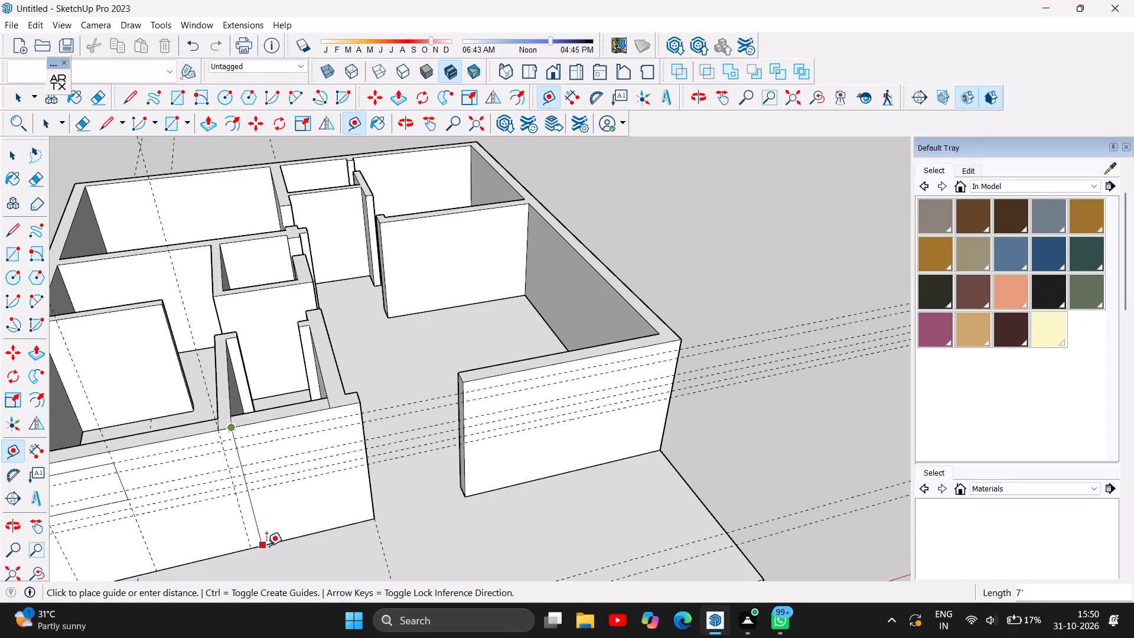
pyautogui.click(329, 406)
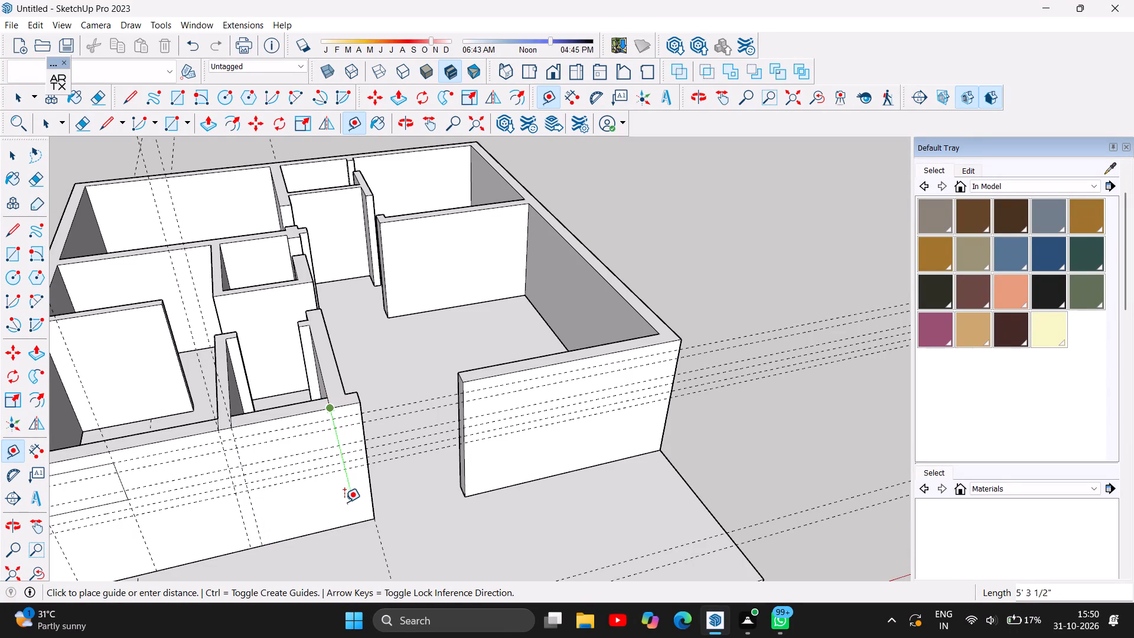
pyautogui.click(344, 523)
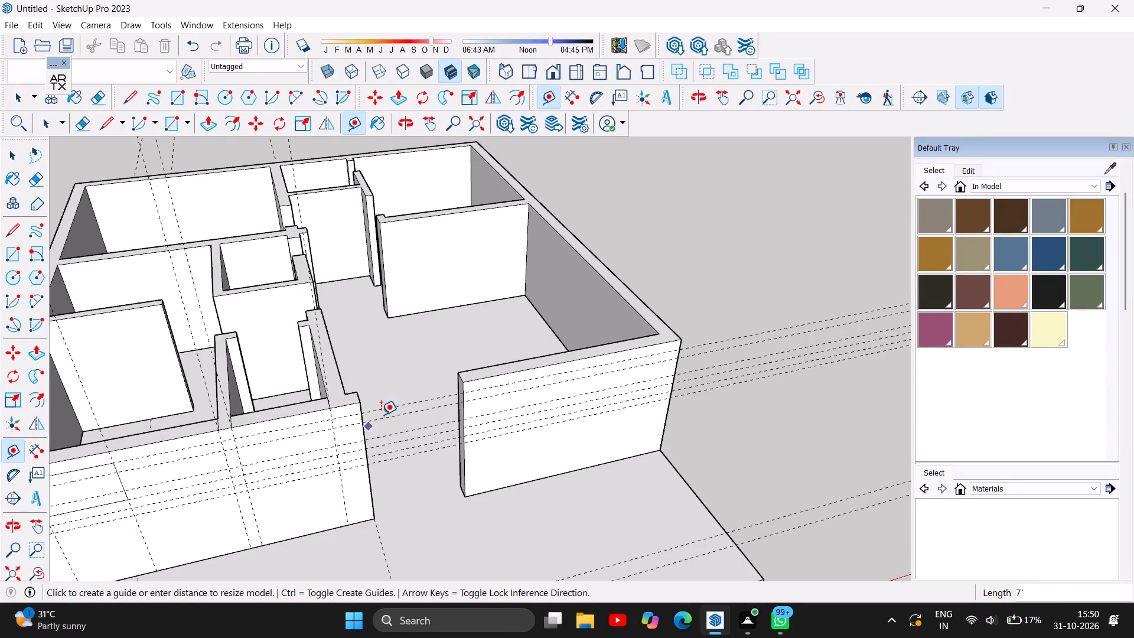
# Examine the guide layout on the front wall between the partition and the doorway gap.
pyautogui.scroll(-2, 383, 331)
pyautogui.scroll(2, 250, 495)
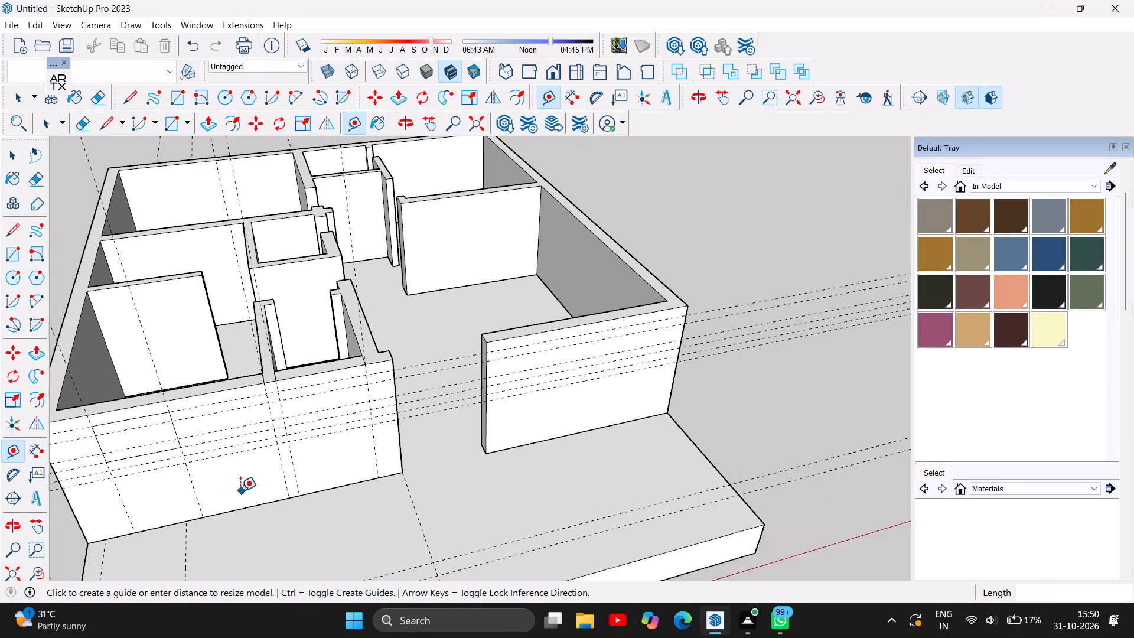
pyautogui.scroll(2, 240, 491)
pyautogui.scroll(3, 390, 388)
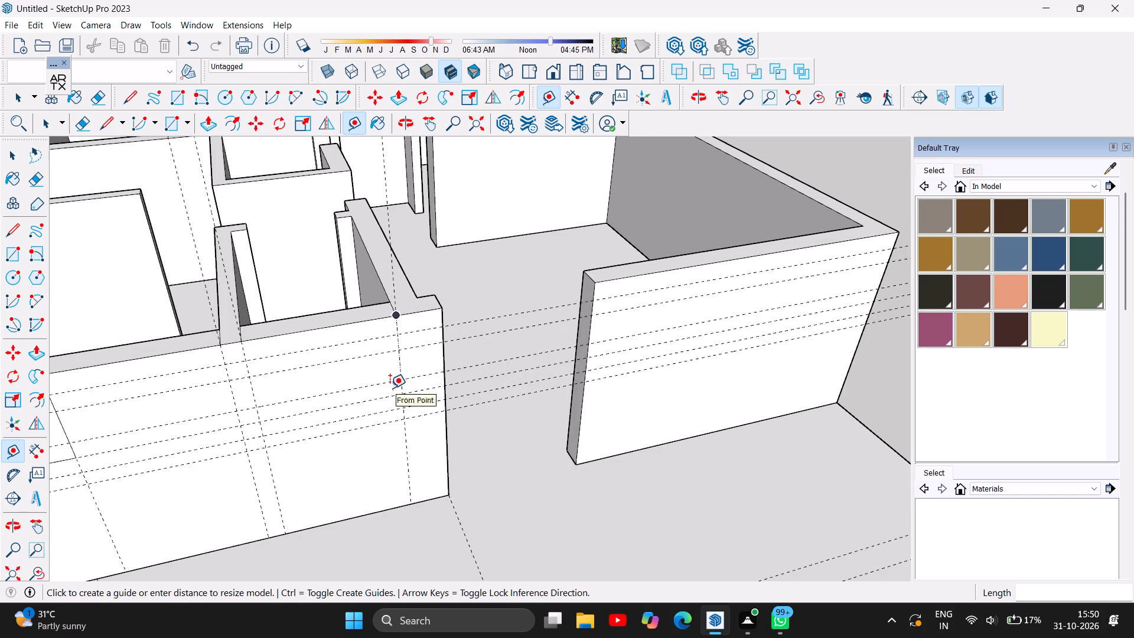
pyautogui.scroll(-1, 392, 386)
pyautogui.scroll(-3, 321, 486)
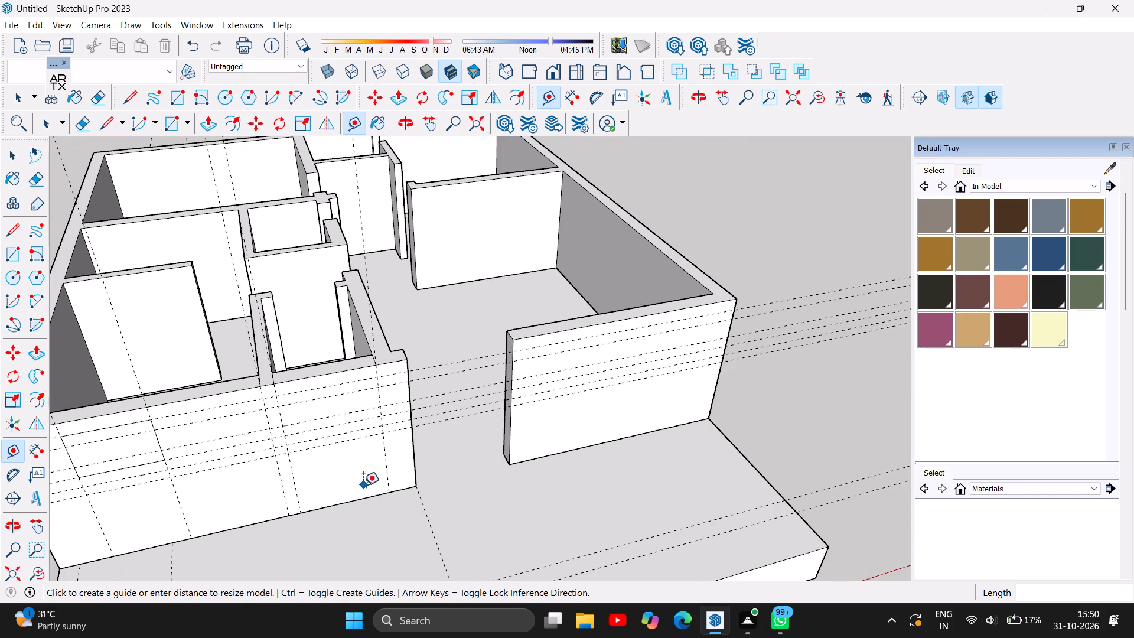
pyautogui.scroll(4, 364, 486)
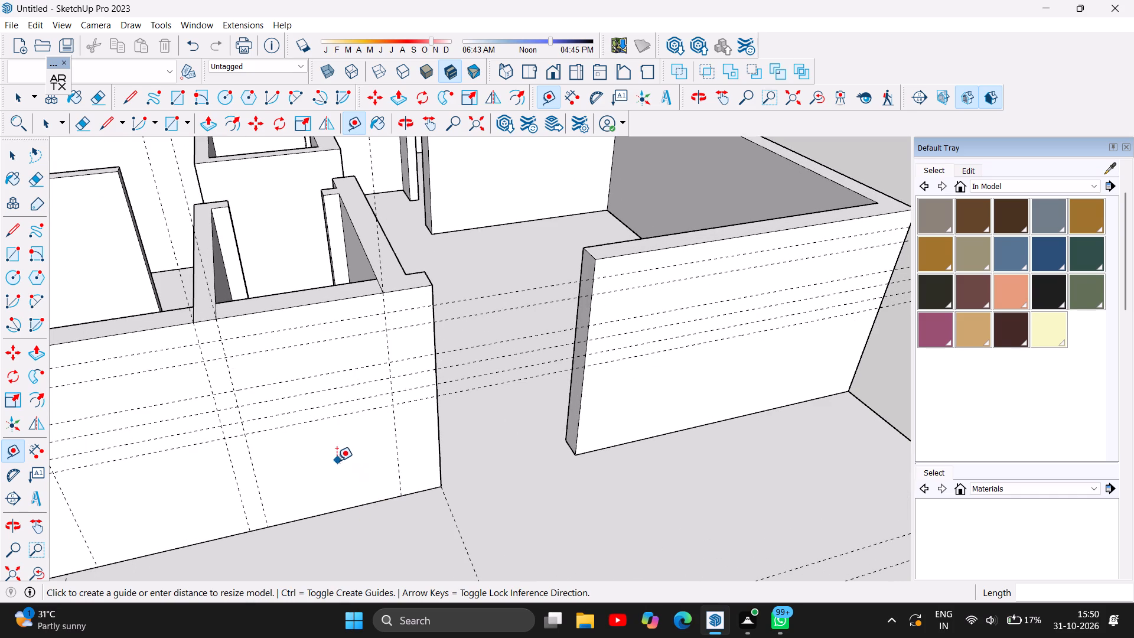
pyautogui.scroll(2, 337, 443)
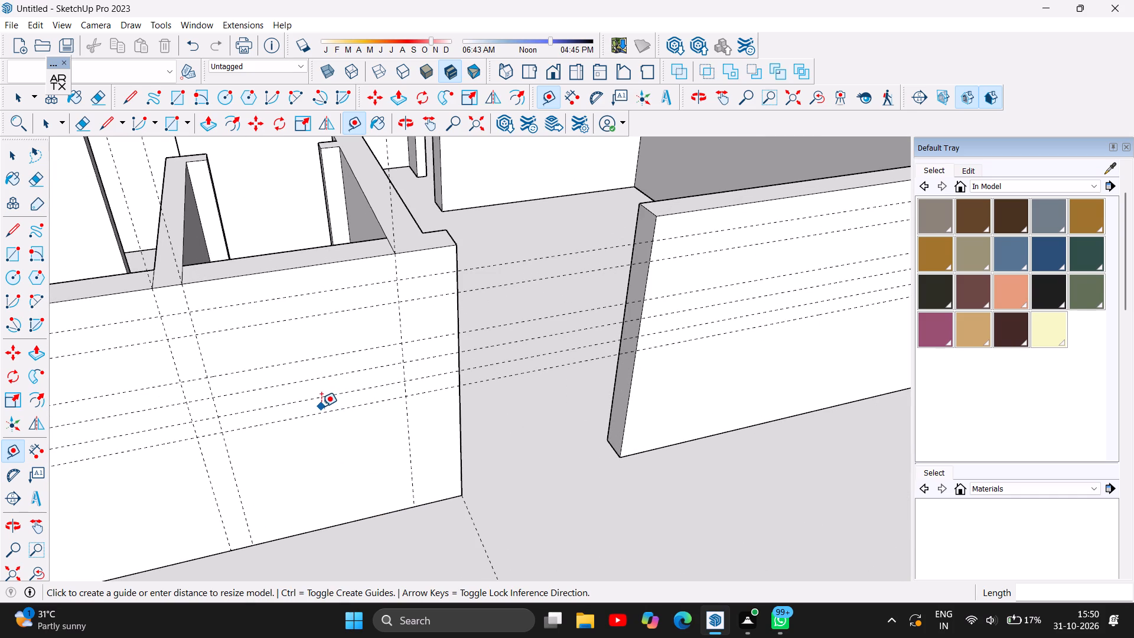
pyautogui.scroll(-2, 396, 344)
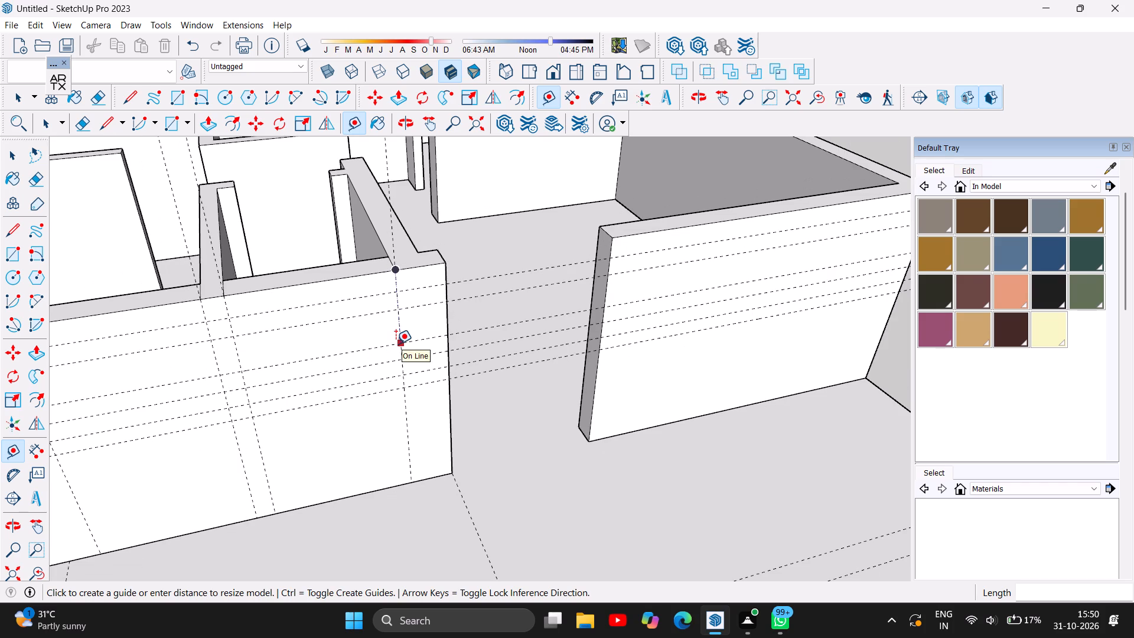
pyautogui.scroll(-2, 439, 311)
pyautogui.scroll(-2, 530, 301)
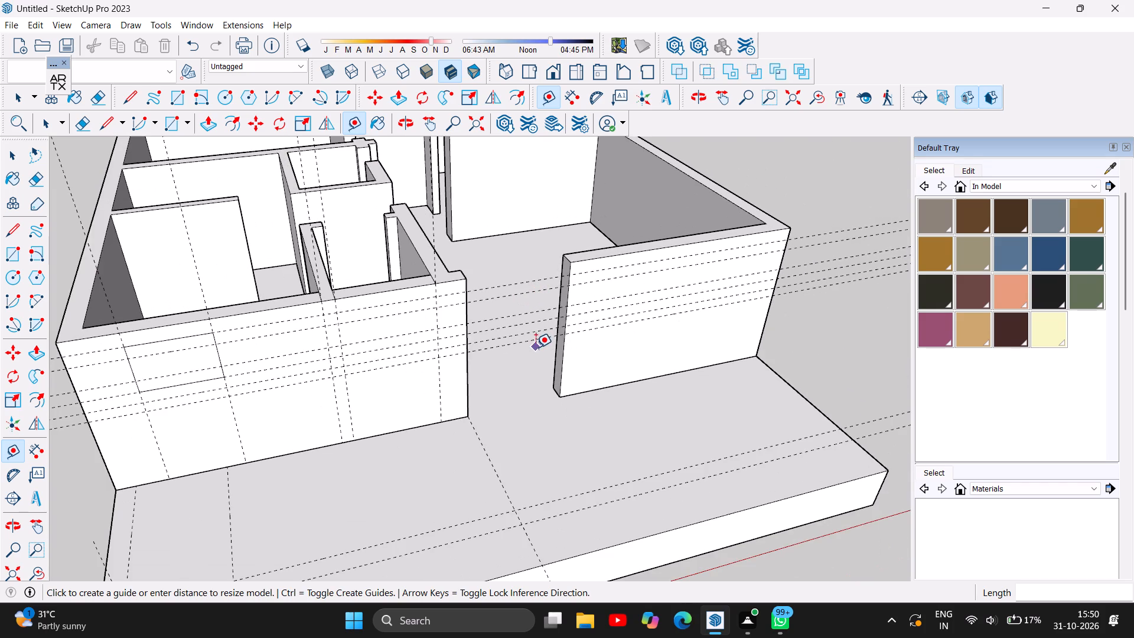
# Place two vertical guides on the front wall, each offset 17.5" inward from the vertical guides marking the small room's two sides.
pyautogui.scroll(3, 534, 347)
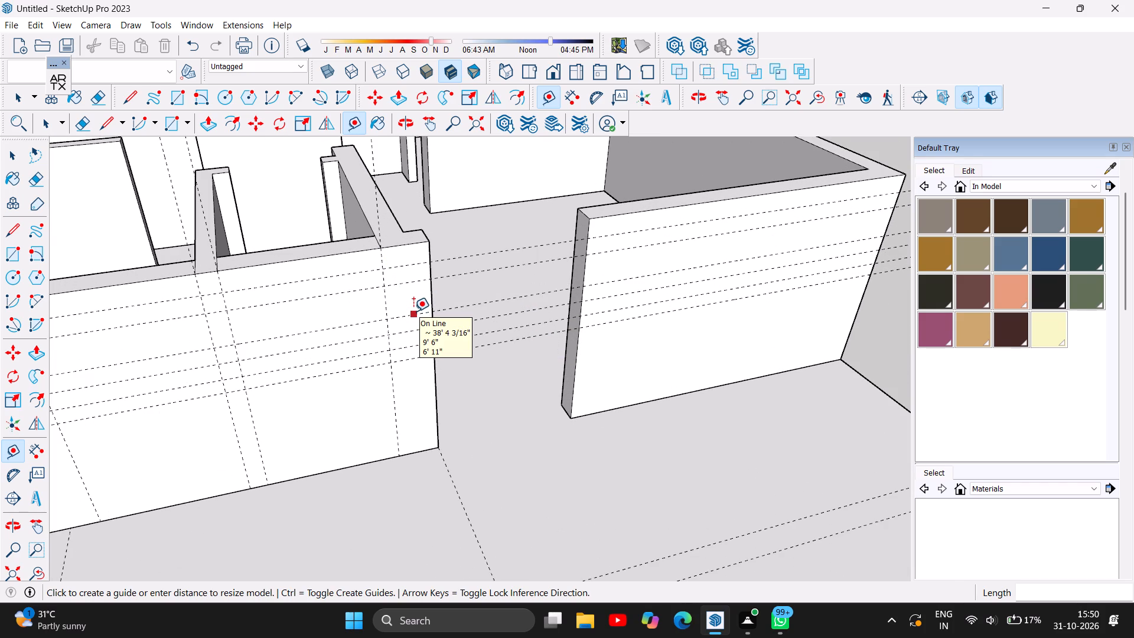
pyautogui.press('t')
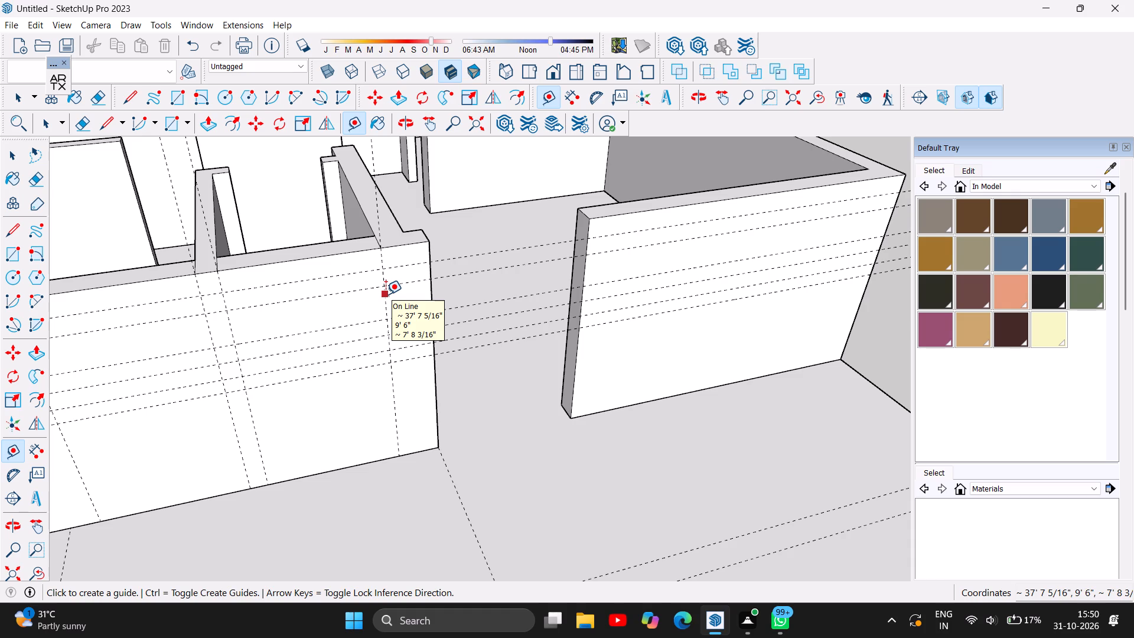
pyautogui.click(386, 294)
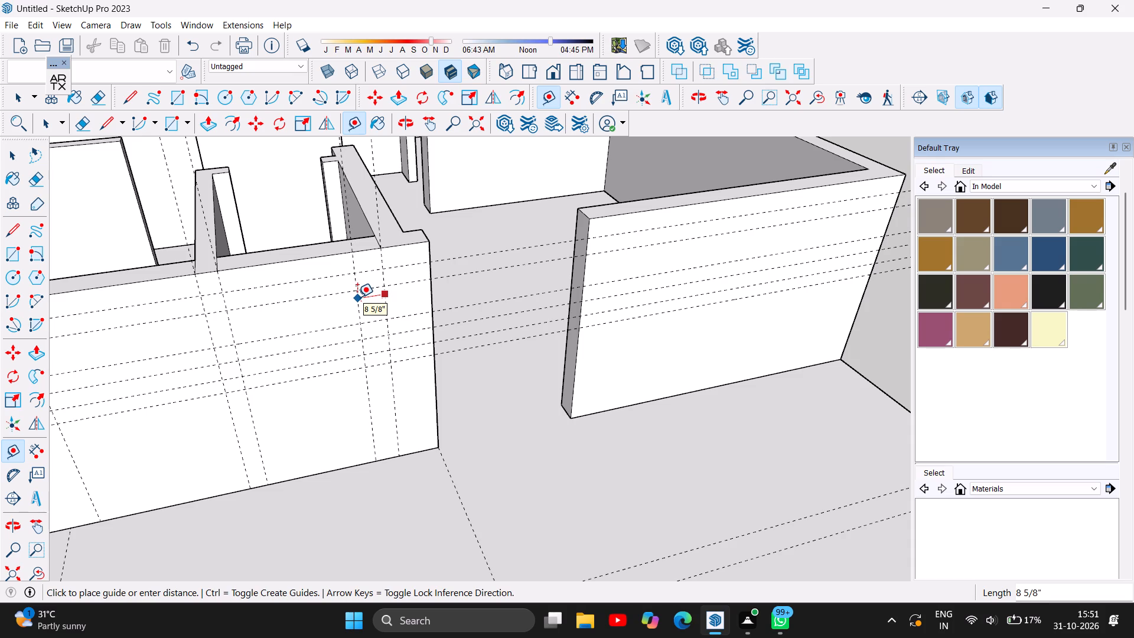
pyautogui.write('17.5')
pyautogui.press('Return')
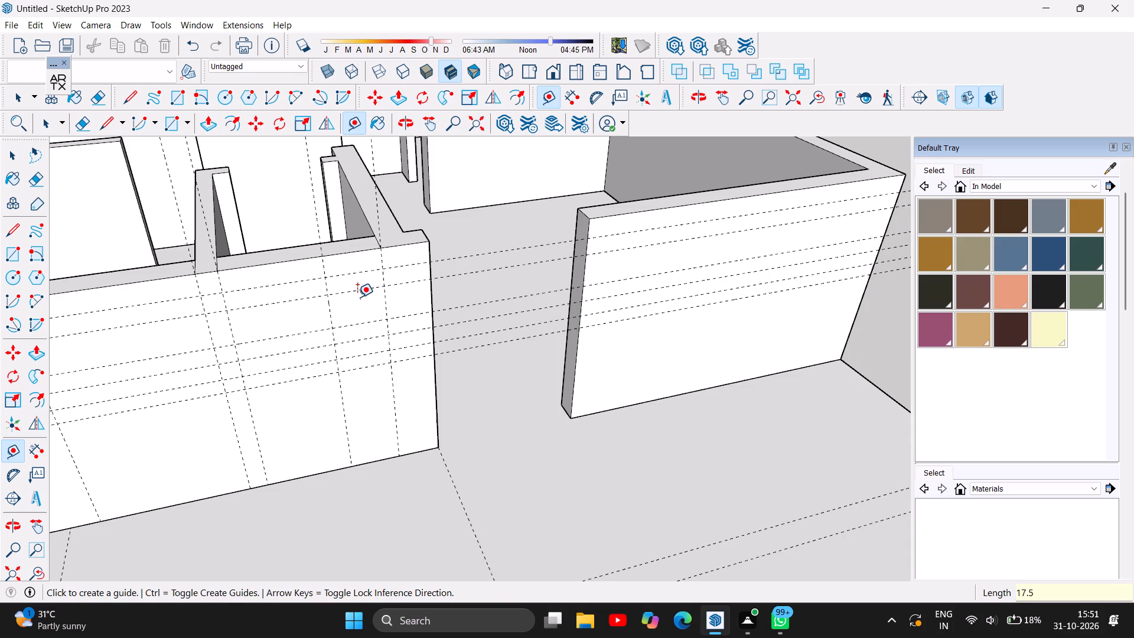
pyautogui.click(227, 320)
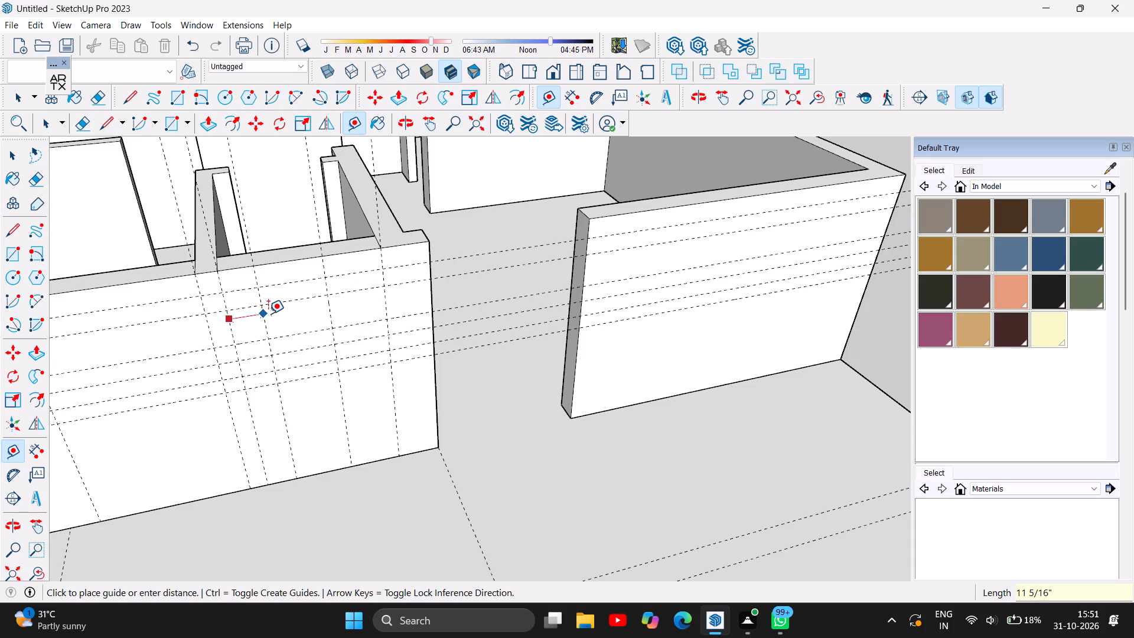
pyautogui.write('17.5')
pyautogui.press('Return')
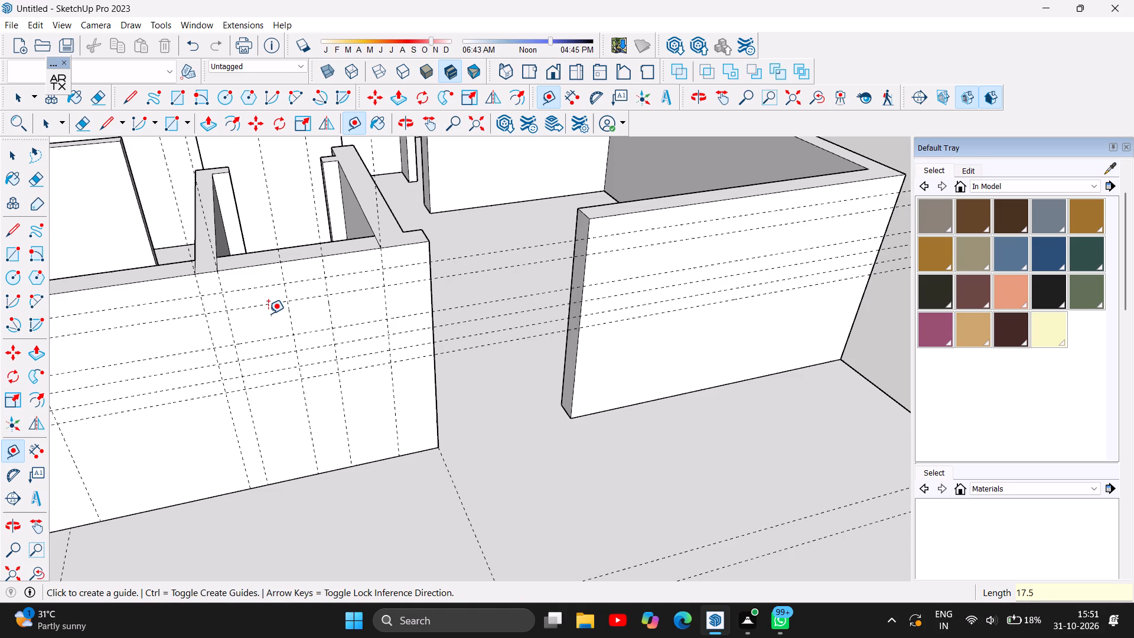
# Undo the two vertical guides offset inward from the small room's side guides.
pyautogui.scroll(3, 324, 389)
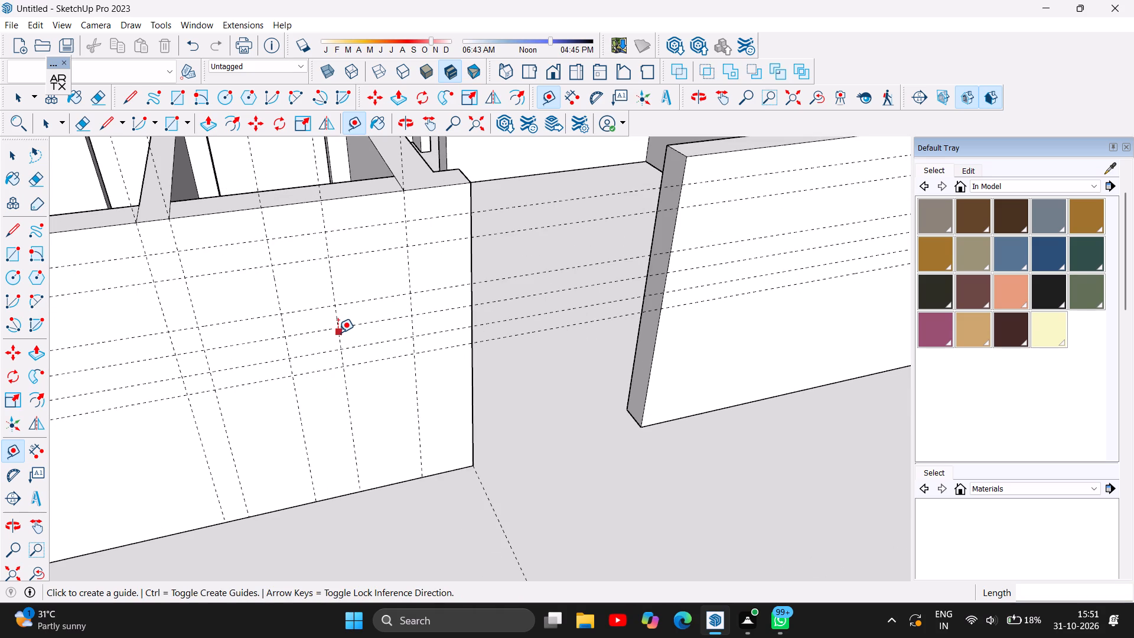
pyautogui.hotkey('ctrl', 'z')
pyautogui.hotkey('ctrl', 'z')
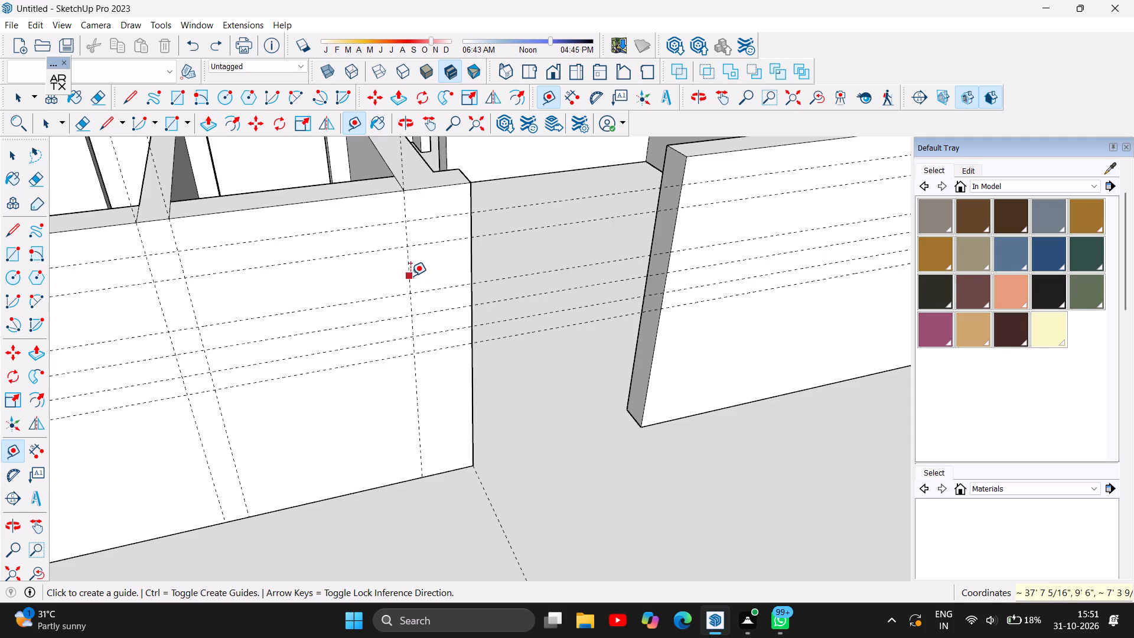
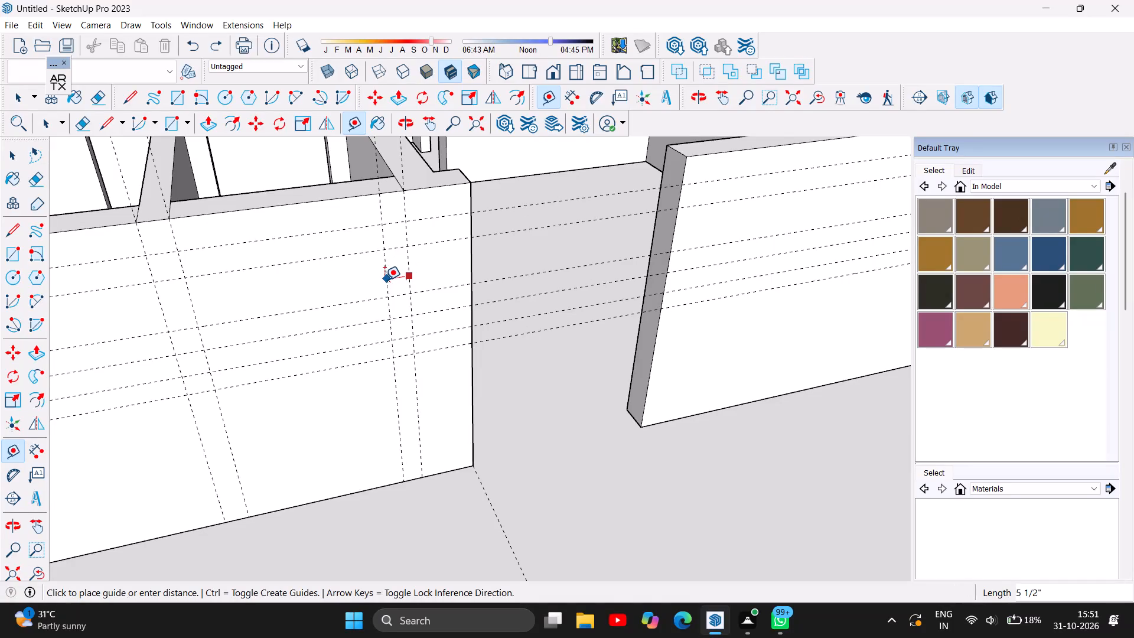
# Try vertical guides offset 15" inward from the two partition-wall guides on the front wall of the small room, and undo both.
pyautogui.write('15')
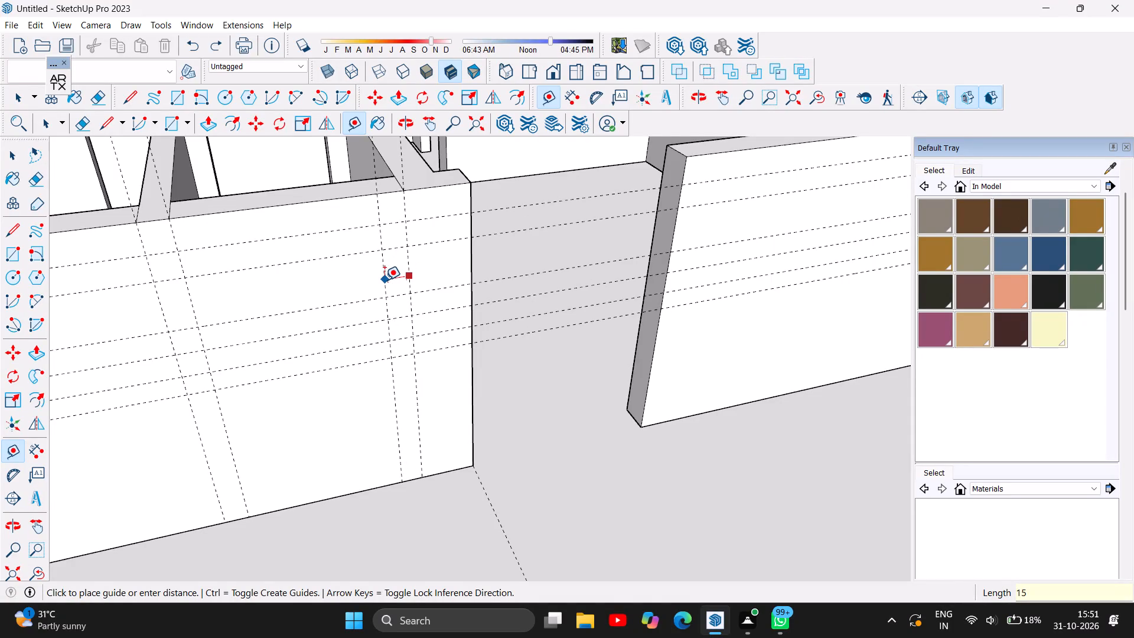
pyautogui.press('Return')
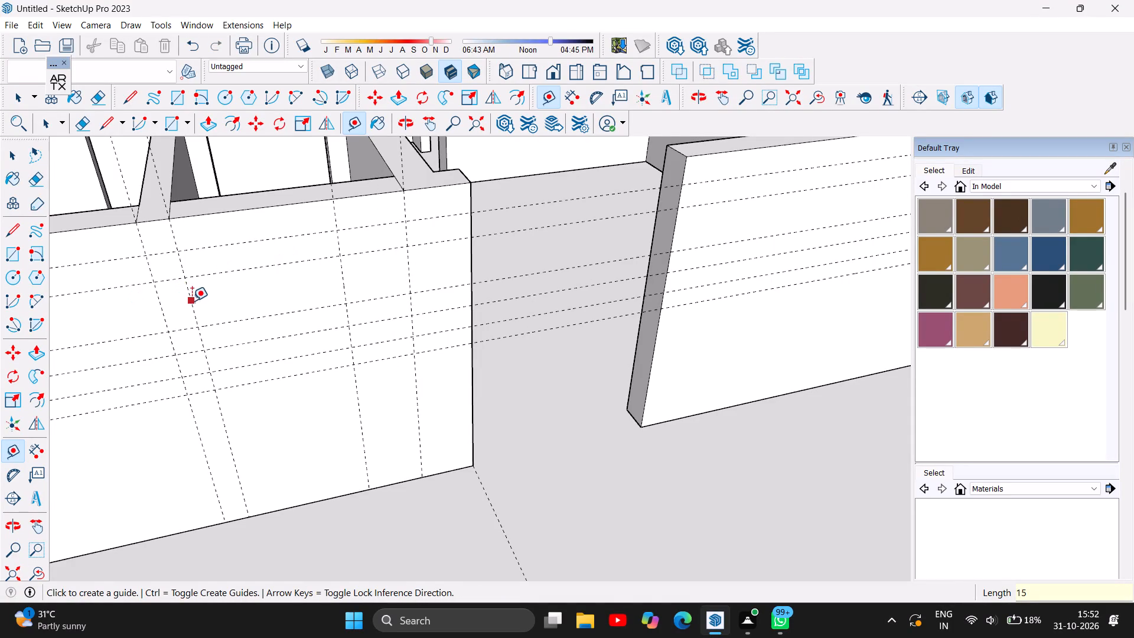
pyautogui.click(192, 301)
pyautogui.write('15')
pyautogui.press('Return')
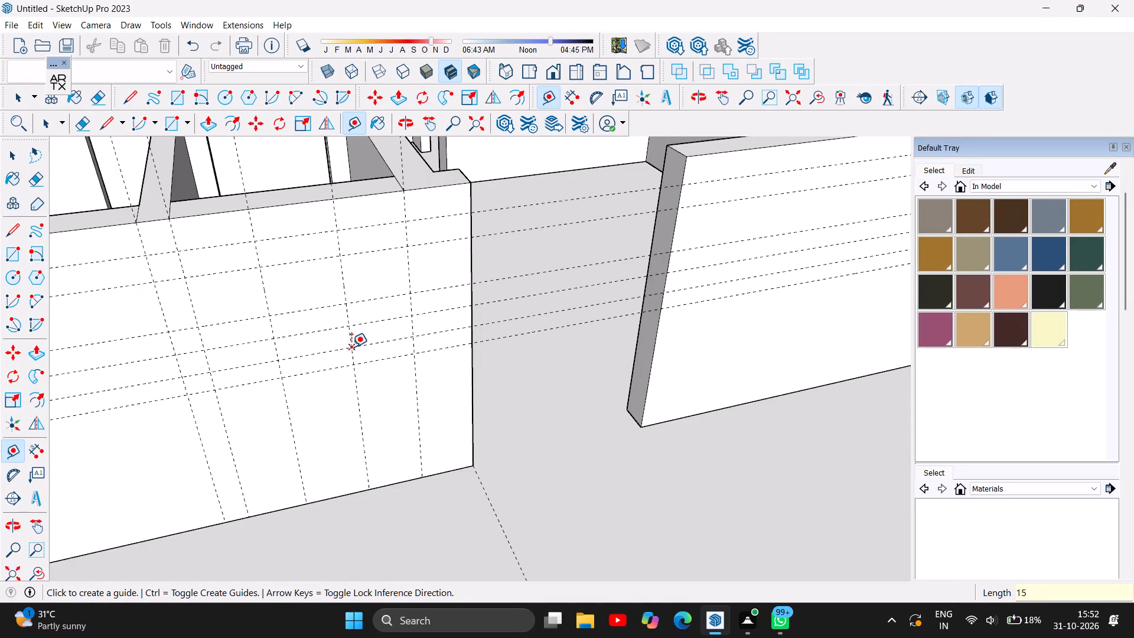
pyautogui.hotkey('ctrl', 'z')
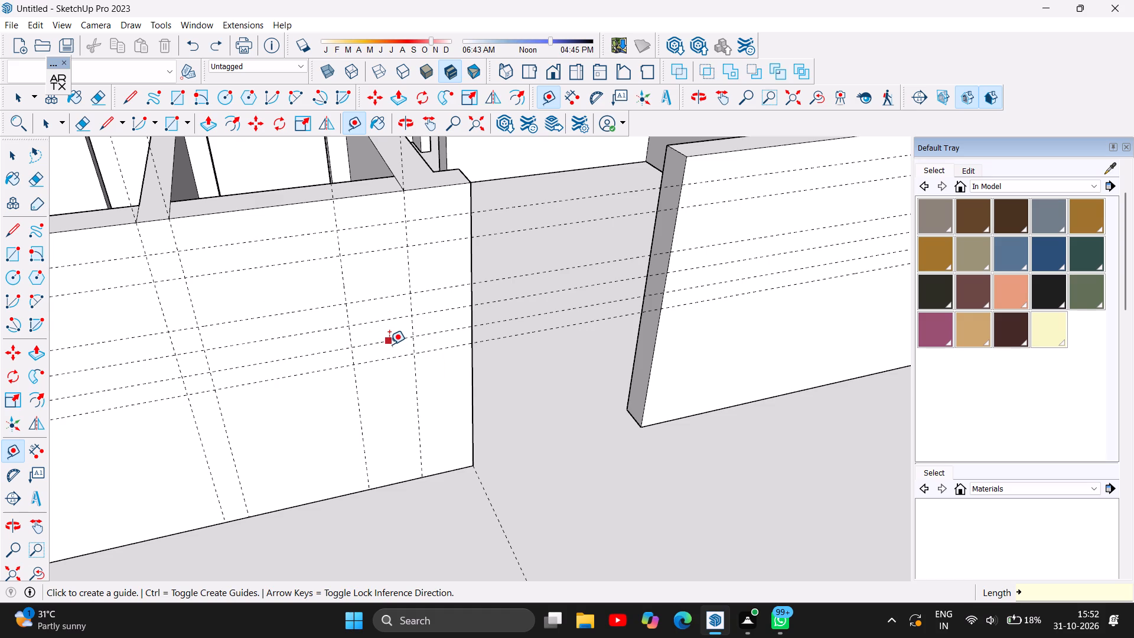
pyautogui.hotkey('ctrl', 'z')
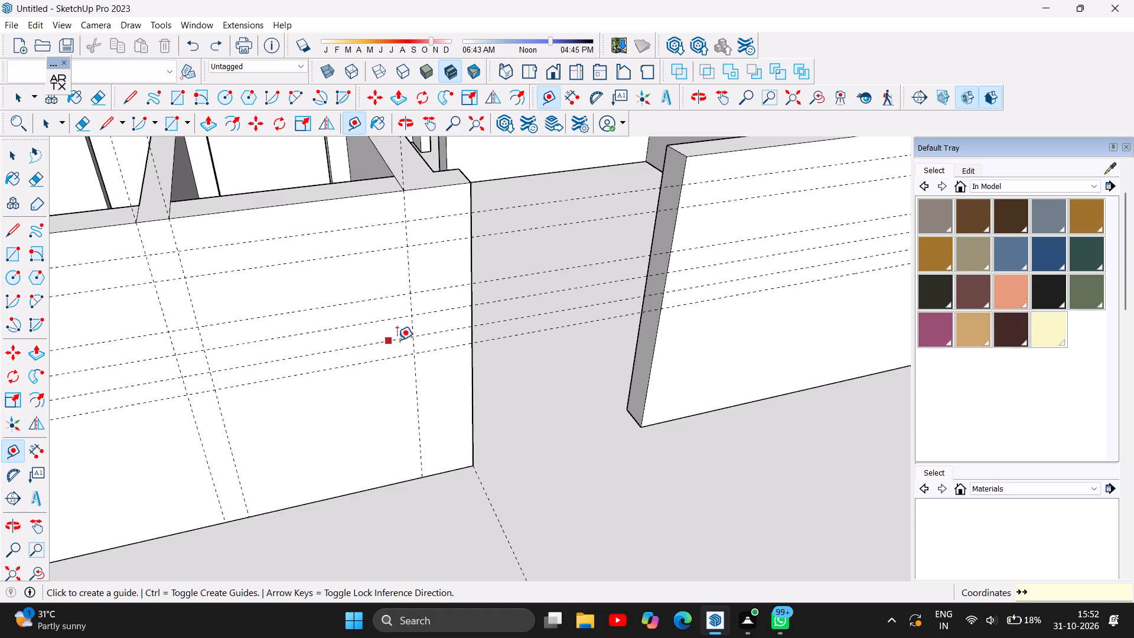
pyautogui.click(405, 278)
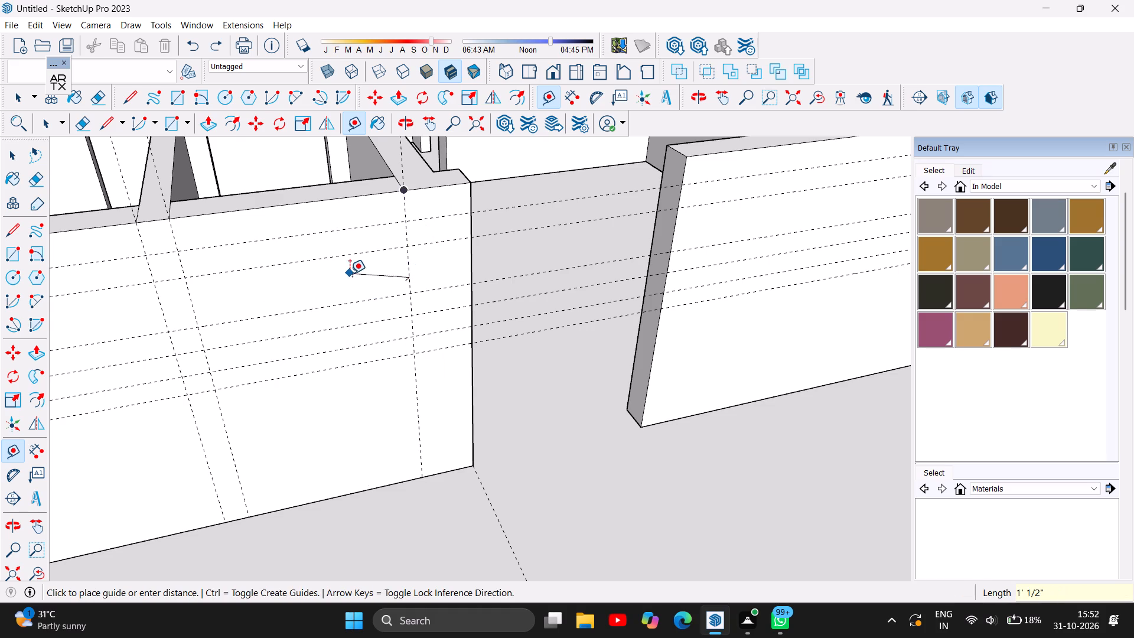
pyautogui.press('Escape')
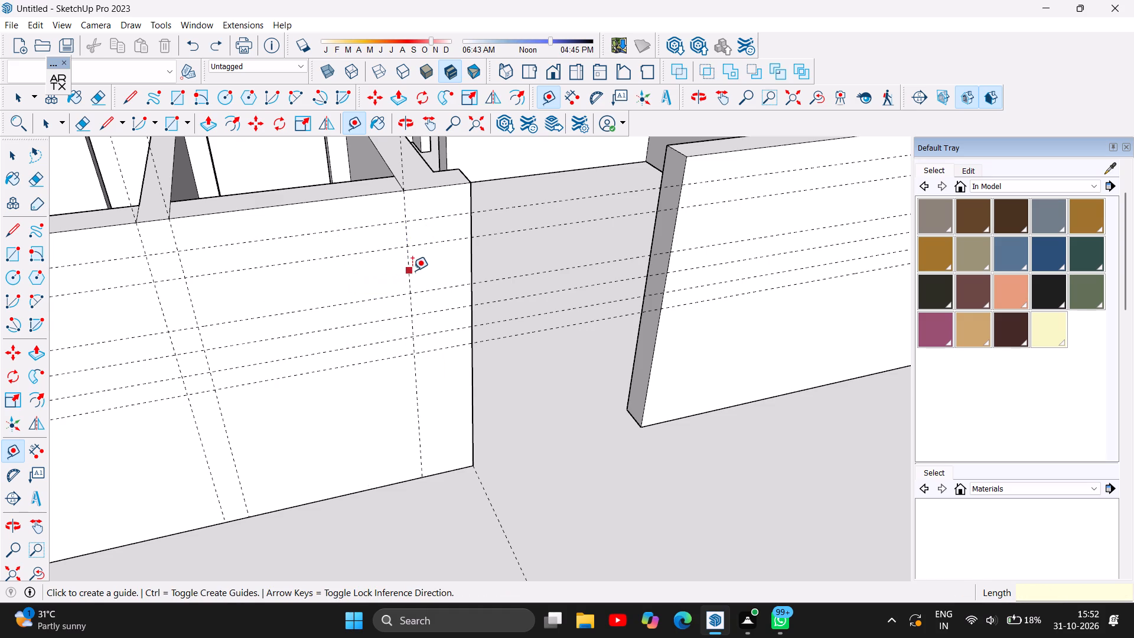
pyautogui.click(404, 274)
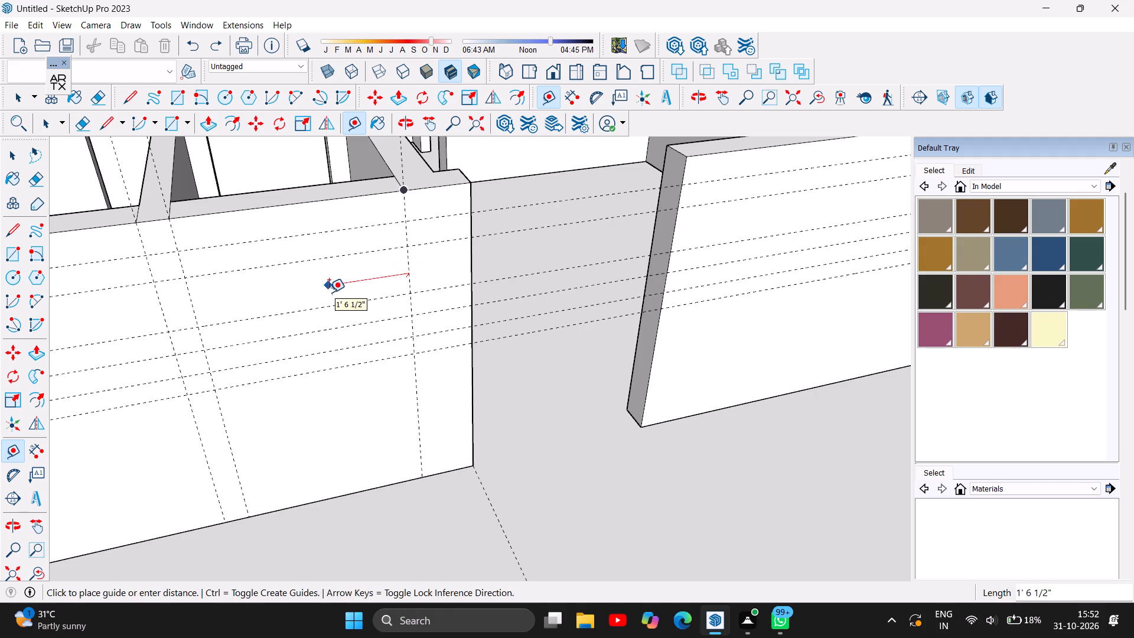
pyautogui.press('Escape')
# Place vertical guides 1' inward from each of the two partition-wall guides on the small room's front wall.
pyautogui.click(409, 272)
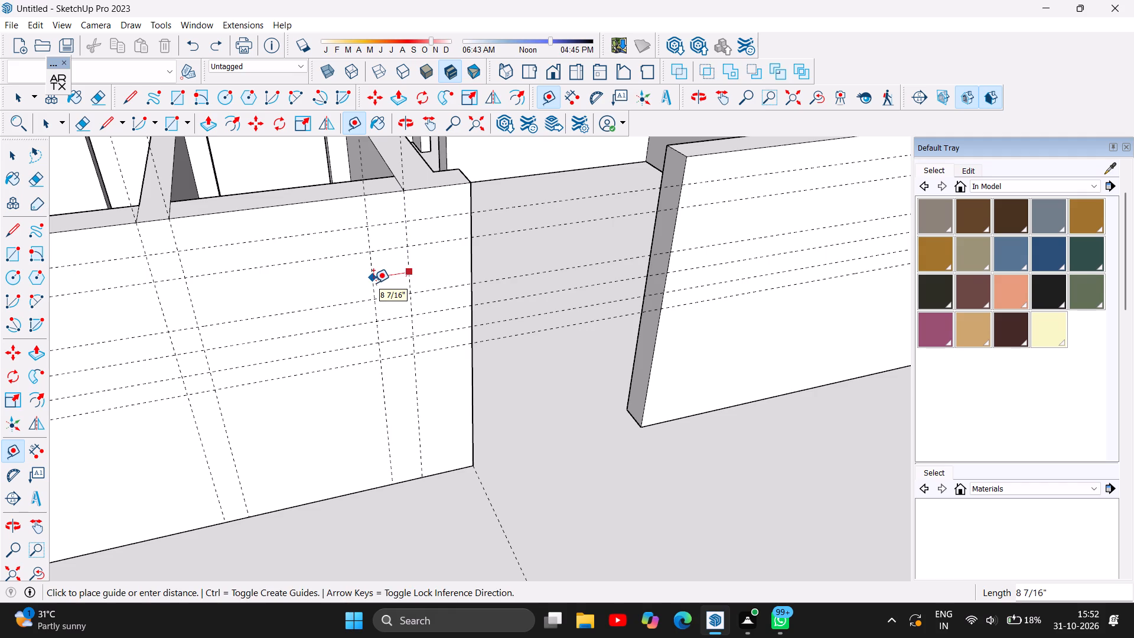
pyautogui.write("1'")
pyautogui.press('Return')
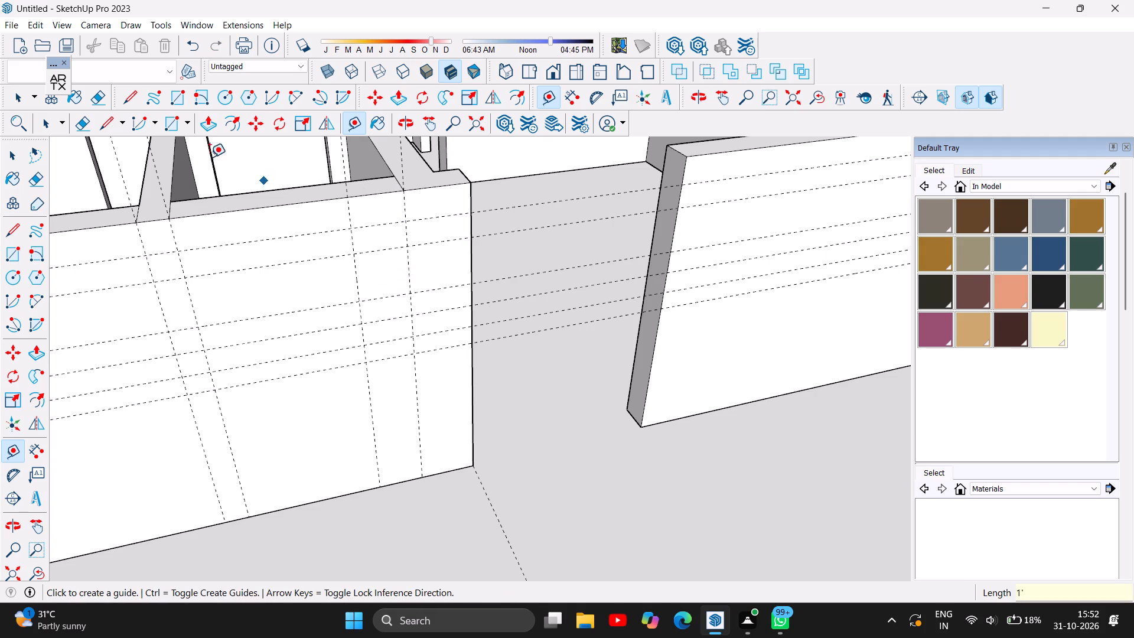
pyautogui.click(194, 302)
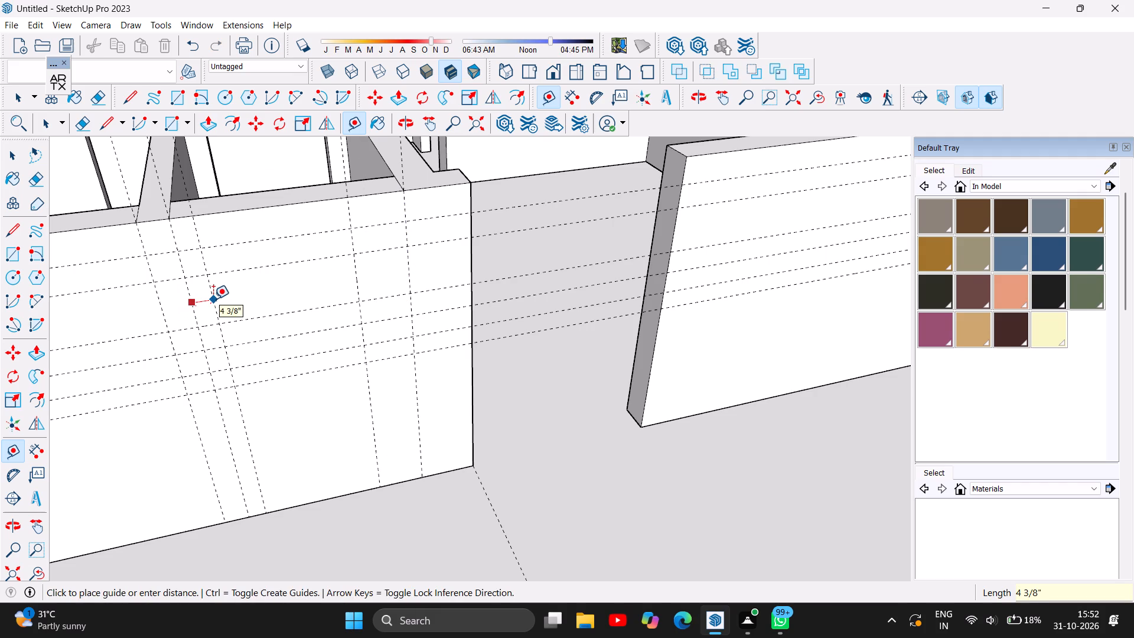
pyautogui.write("1'")
pyautogui.press('Return')
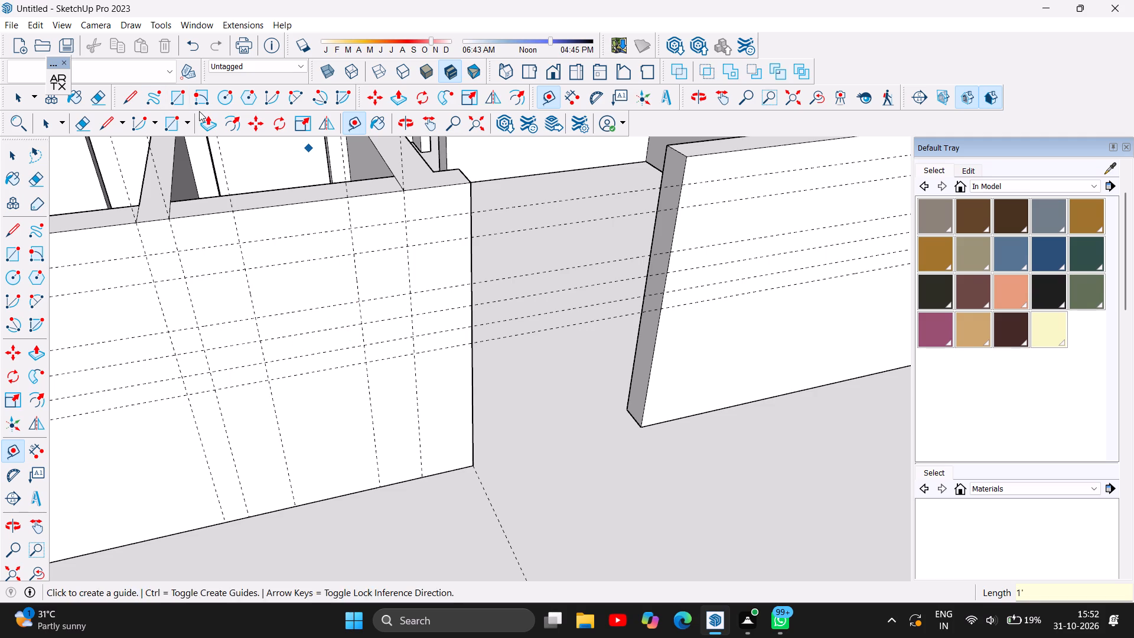
# Draw a 1' 11" by 1' 6" rectangle on the small room's front wall, between the two new vertical guides and the horizontal guides.
pyautogui.click(176, 97)
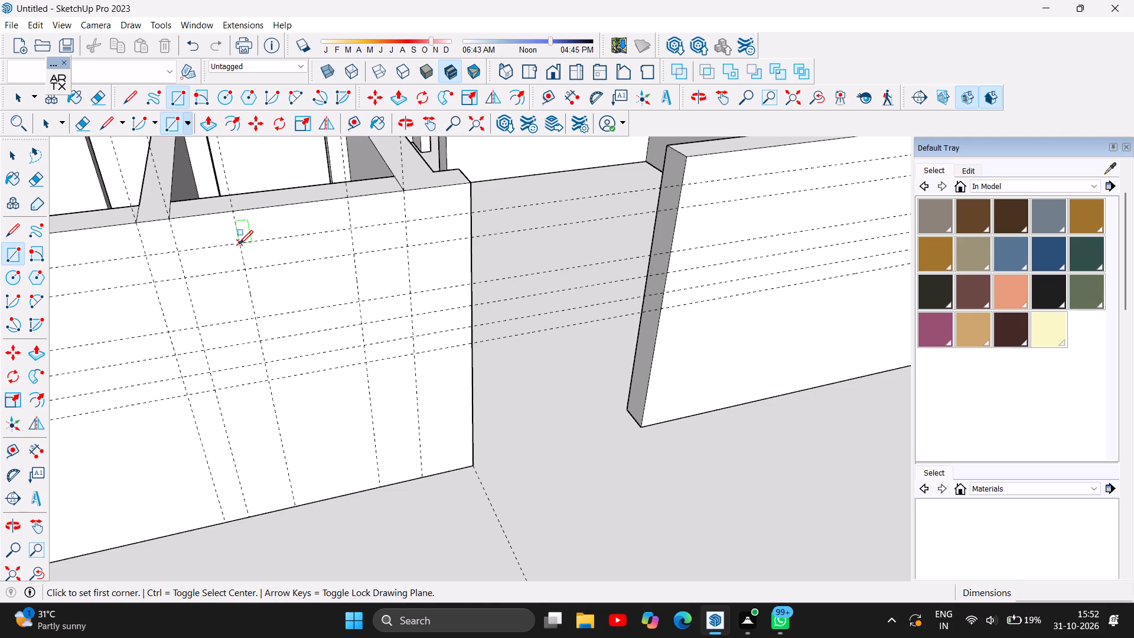
pyautogui.click(239, 244)
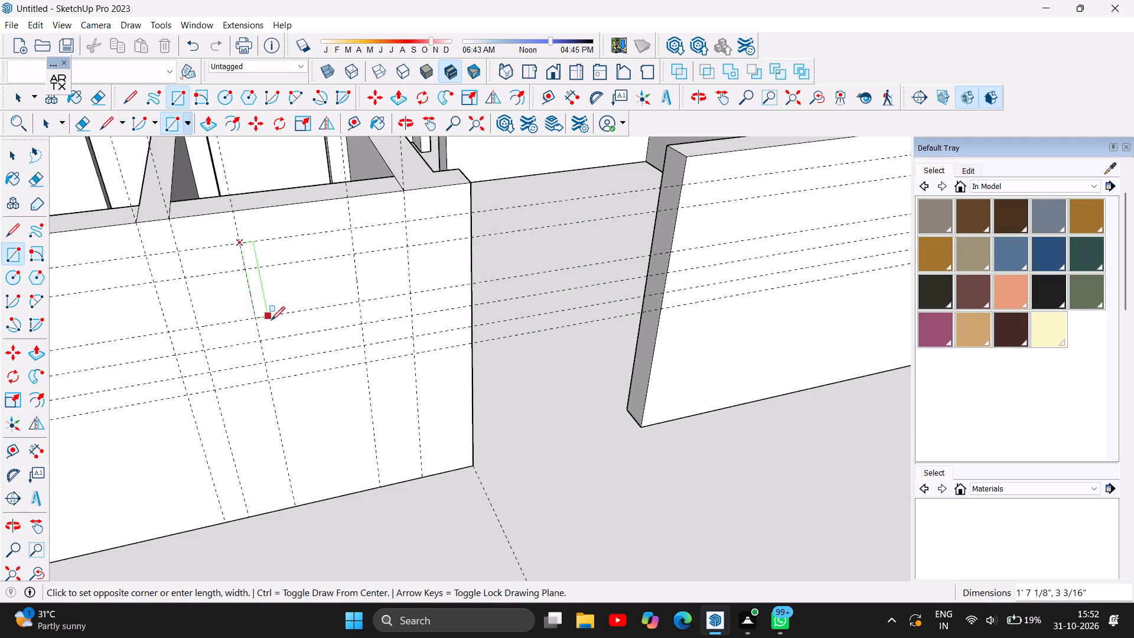
pyautogui.click(360, 301)
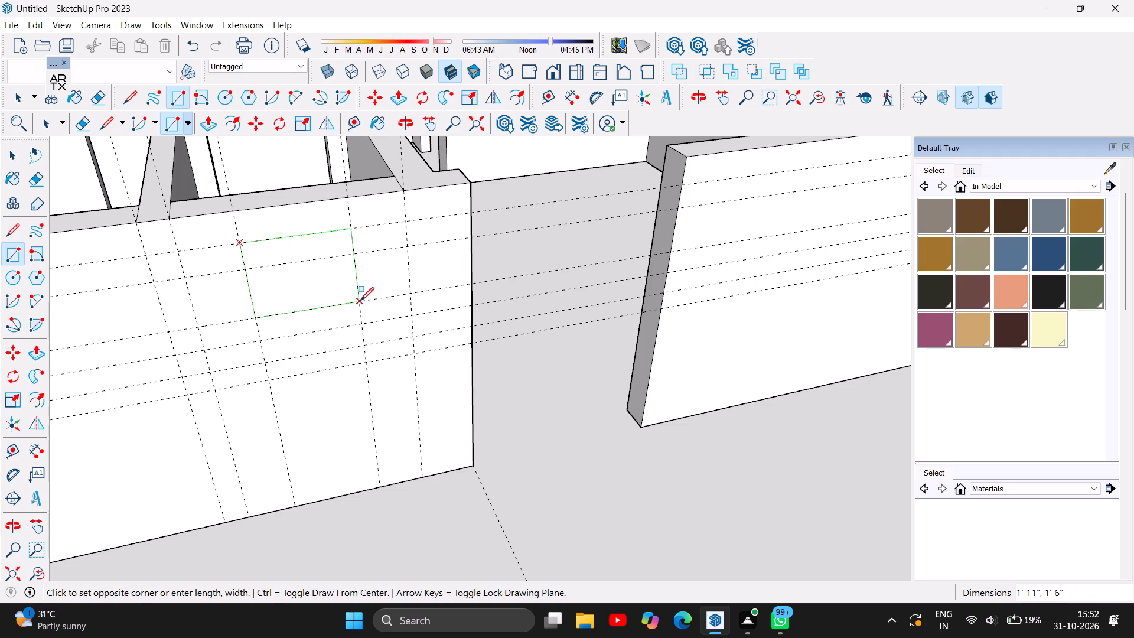
# Examine the house model from several angles, covering the front wall rectangles, the entrance gap and the interior room layout.
pyautogui.scroll(-4, 670, 266)
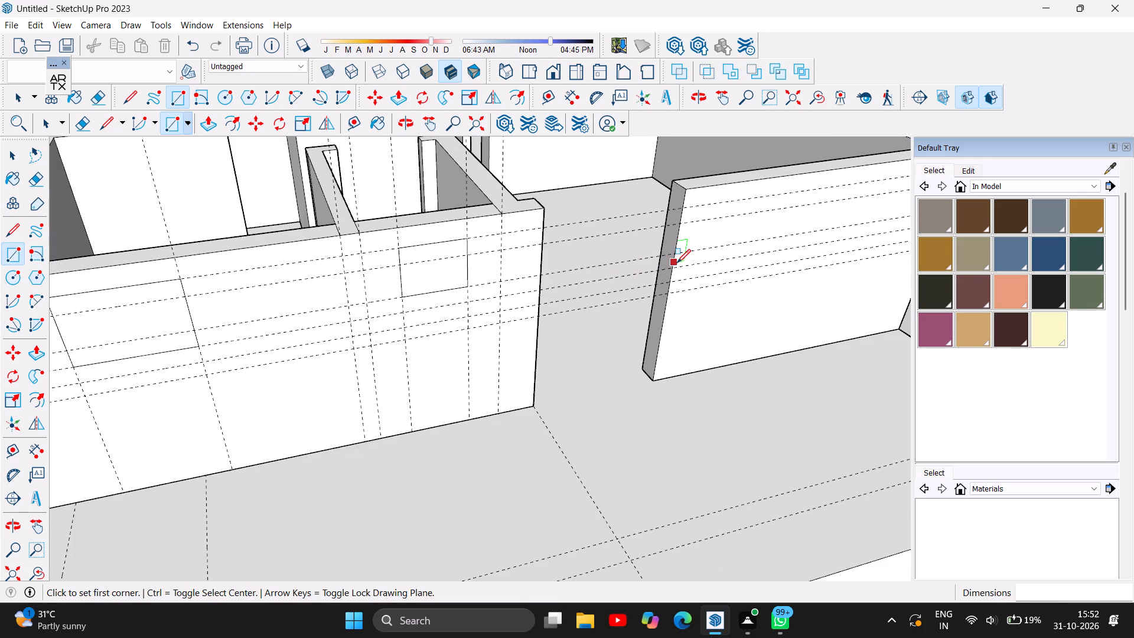
pyautogui.scroll(-4, 677, 263)
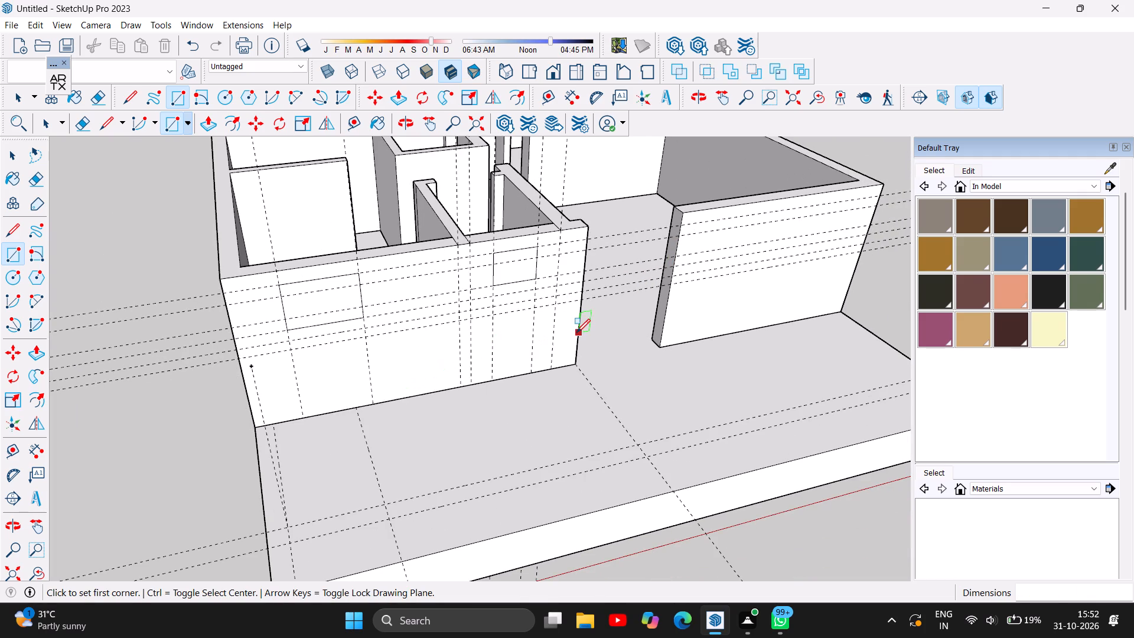
pyautogui.scroll(-2, 201, 376)
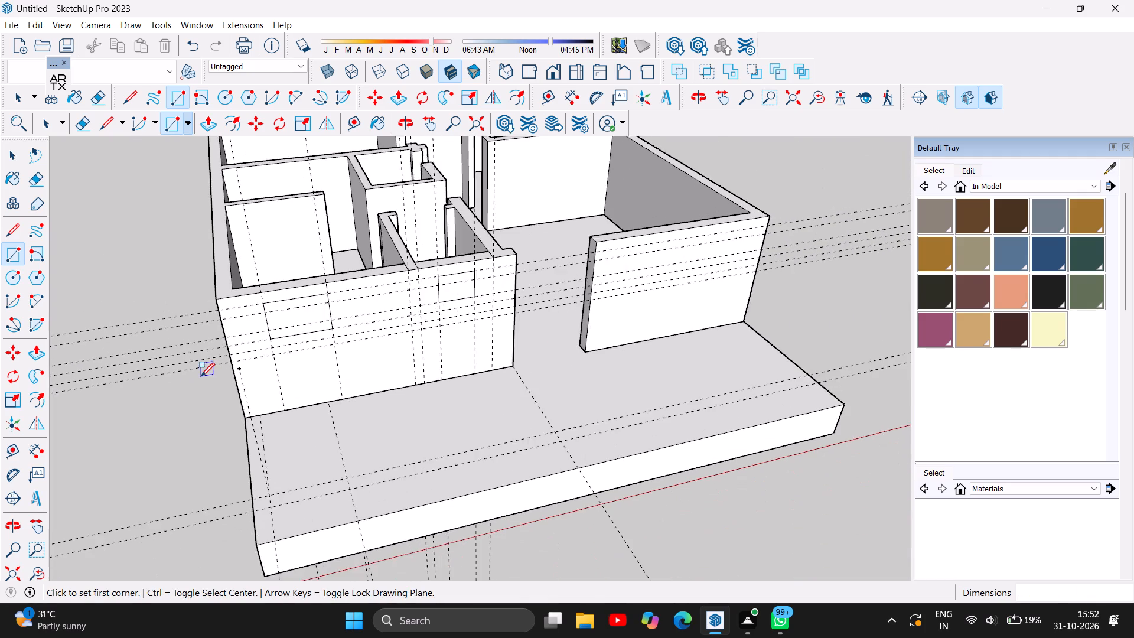
pyautogui.scroll(-2, 201, 376)
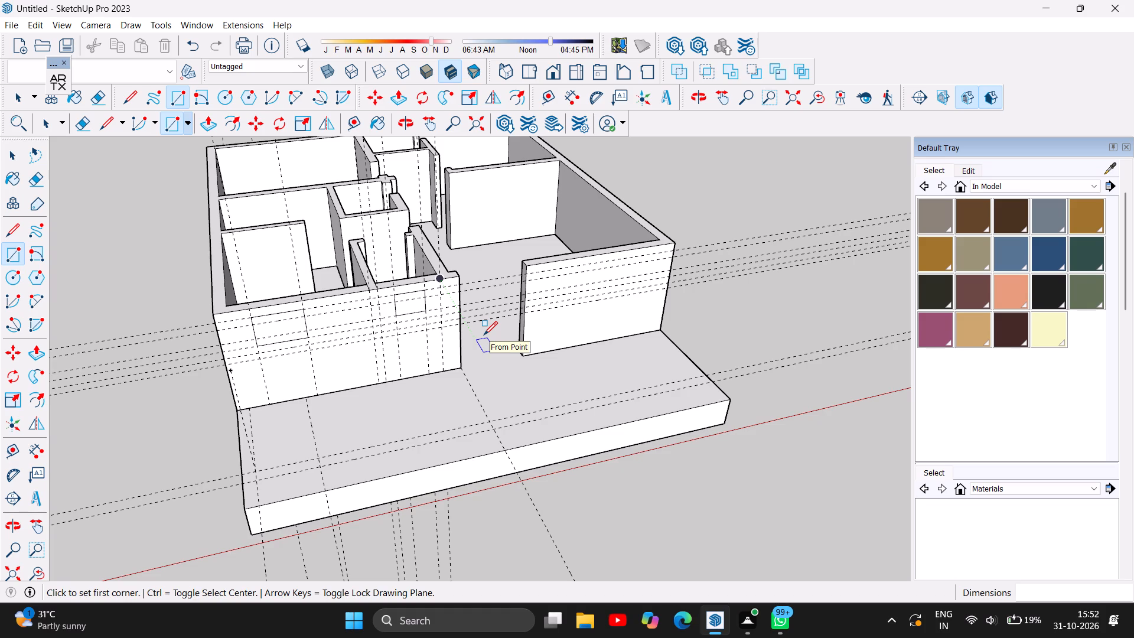
pyautogui.click(406, 126)
pyautogui.moveTo(612, 412); pyautogui.dragTo(598, 405)
pyautogui.moveTo(589, 402); pyautogui.dragTo(514, 379)
pyautogui.moveTo(507, 373); pyautogui.dragTo(309, 283)
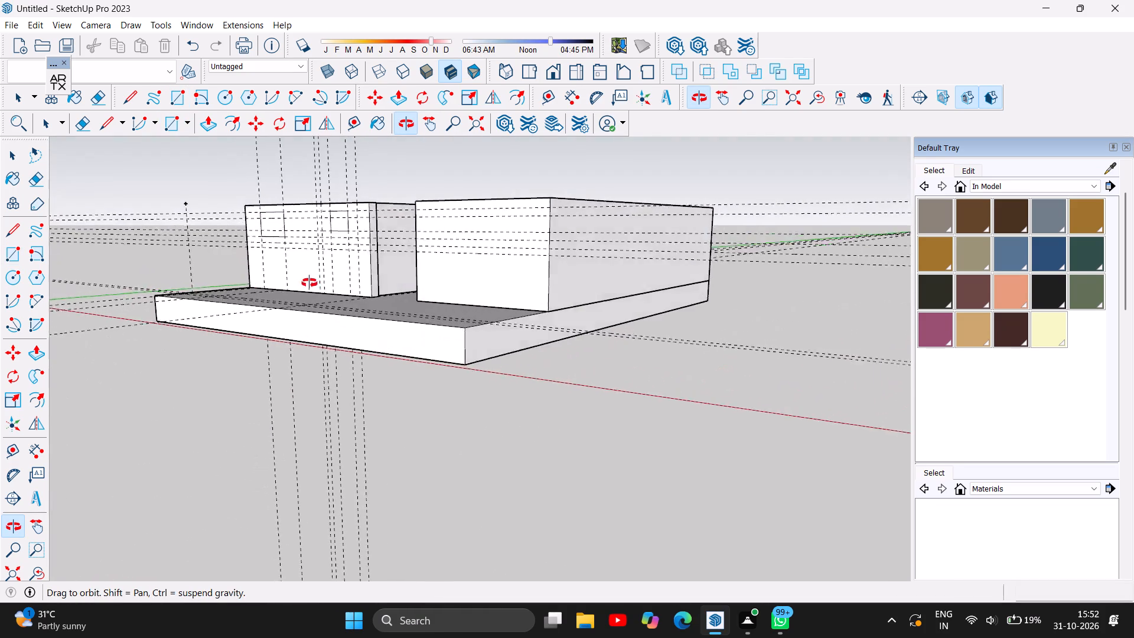
pyautogui.moveTo(309, 283); pyautogui.dragTo(312, 275)
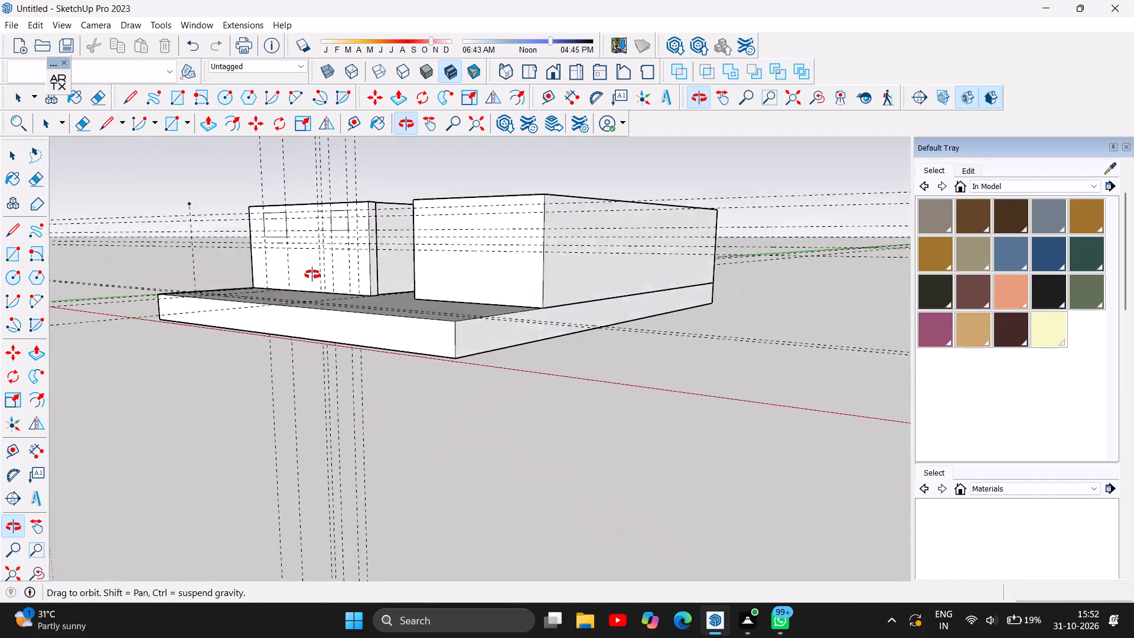
pyautogui.moveTo(312, 275); pyautogui.dragTo(599, 305)
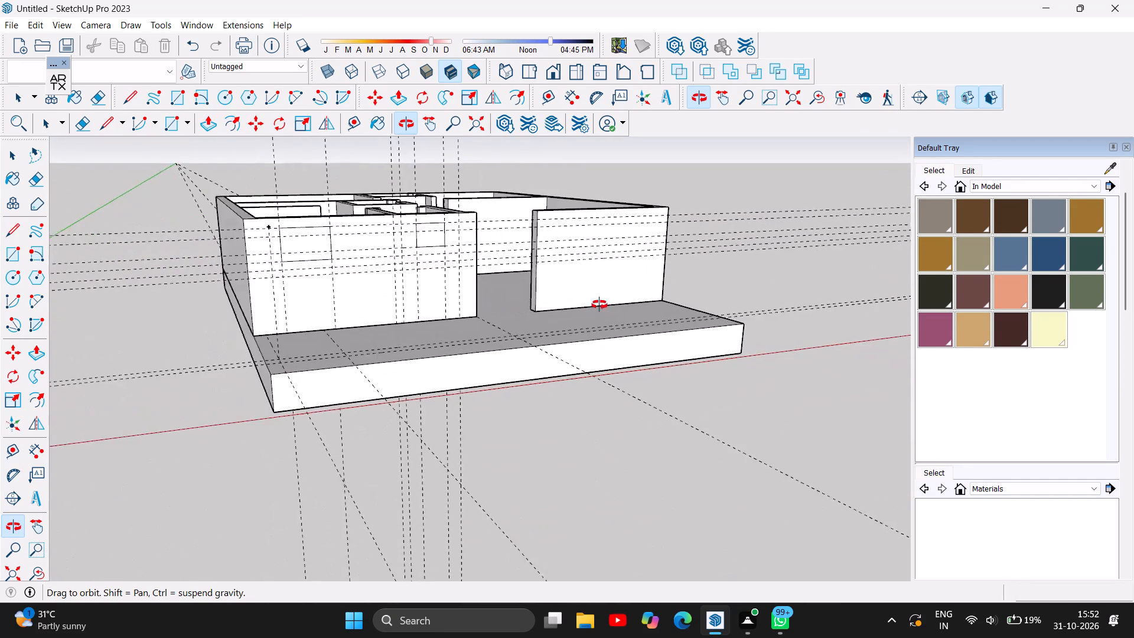
pyautogui.moveTo(599, 305); pyautogui.dragTo(354, 478)
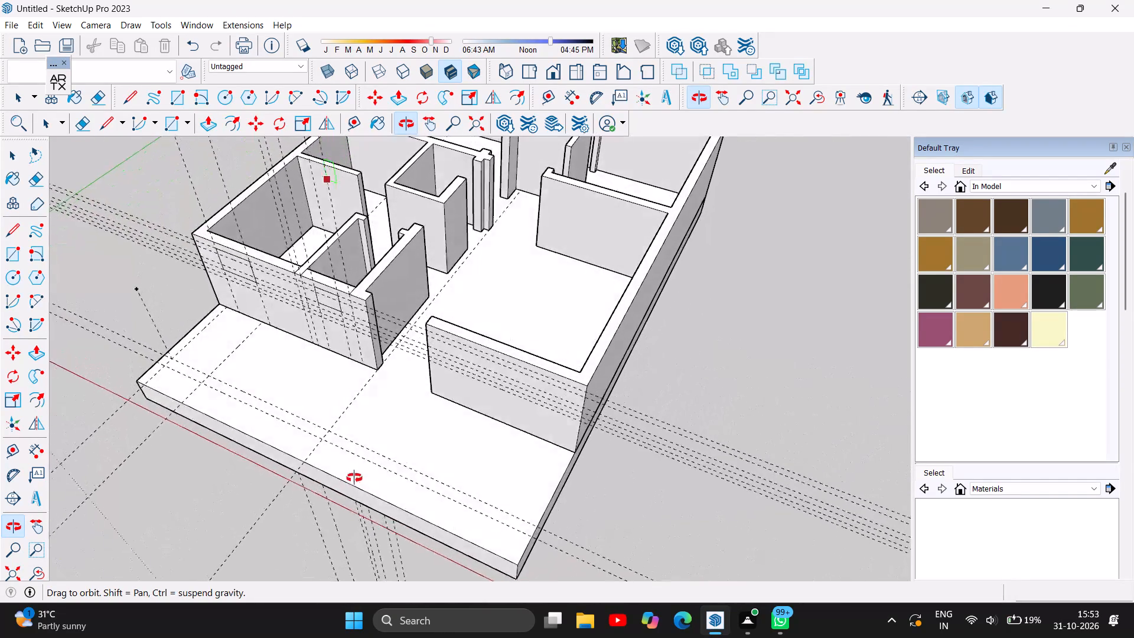
pyautogui.moveTo(354, 478); pyautogui.dragTo(609, 349)
pyautogui.click(609, 349)
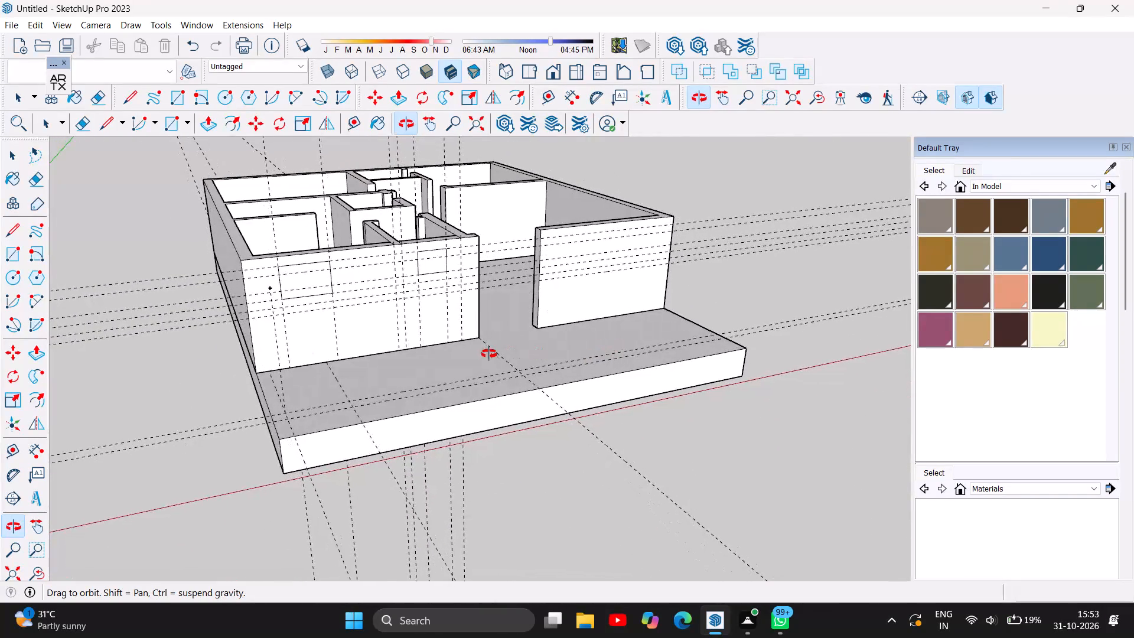
pyautogui.moveTo(589, 376); pyautogui.dragTo(452, 397)
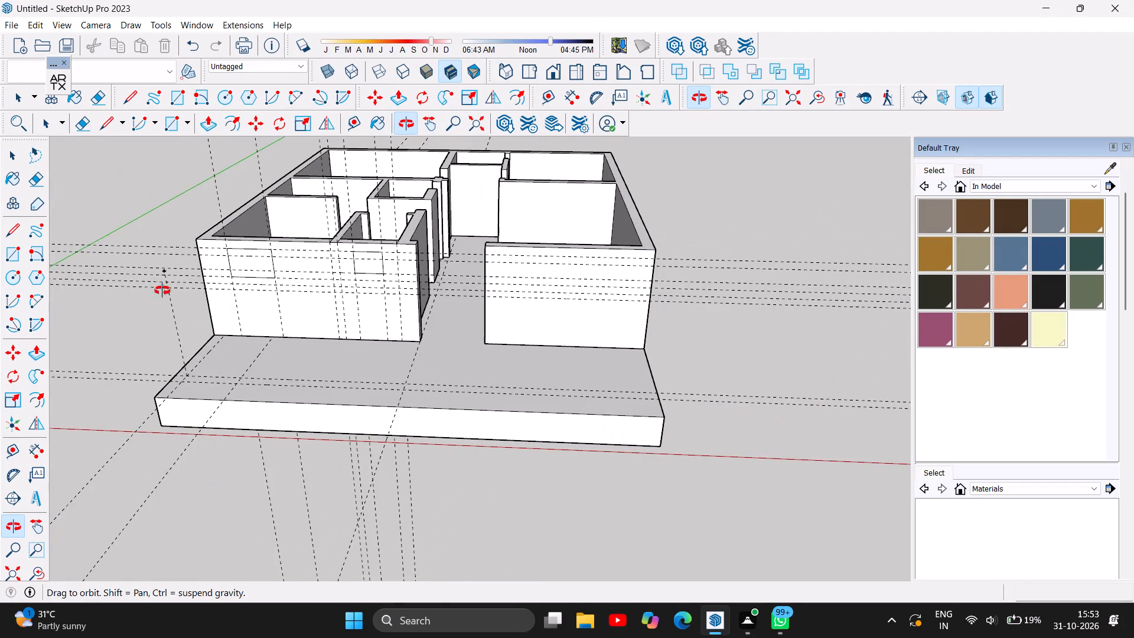
pyautogui.scroll(5, 193, 256)
pyautogui.moveTo(402, 418); pyautogui.dragTo(374, 429)
pyautogui.moveTo(541, 474); pyautogui.dragTo(398, 502)
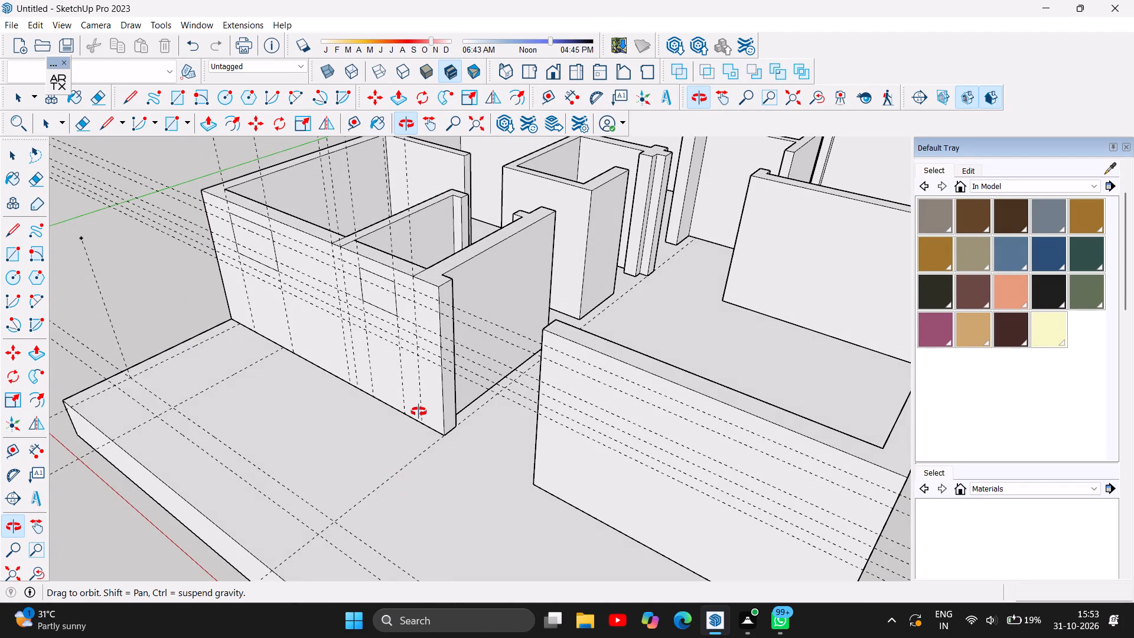
pyautogui.scroll(-1, 262, 428)
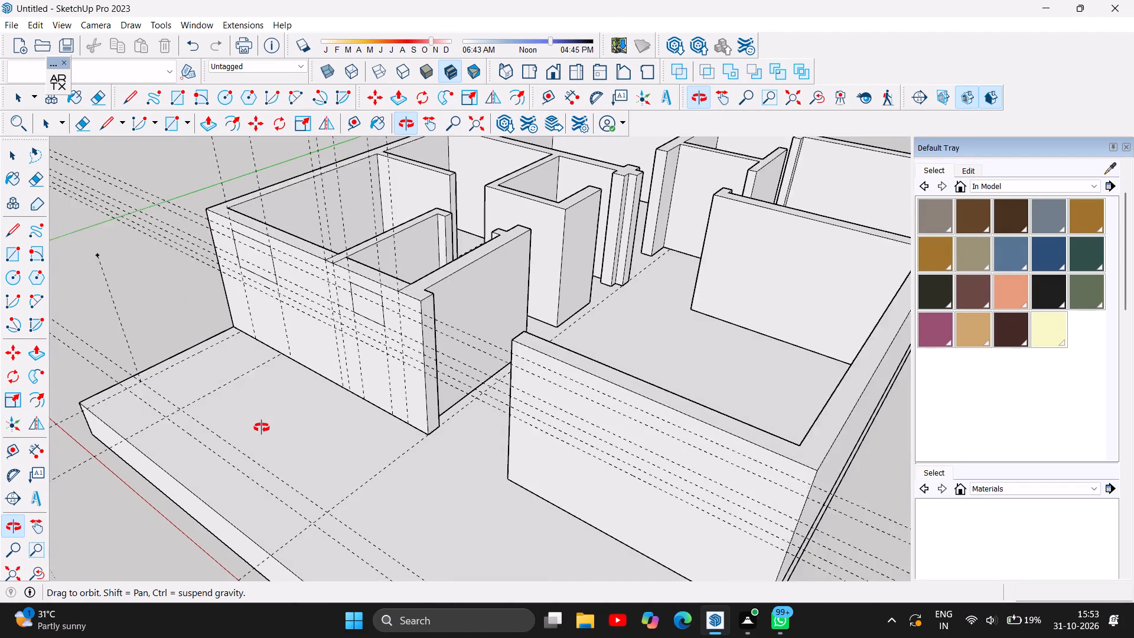
pyautogui.scroll(-1, 262, 428)
pyautogui.scroll(1, 262, 428)
pyautogui.scroll(-3, 262, 428)
pyautogui.moveTo(322, 420); pyautogui.dragTo(304, 420)
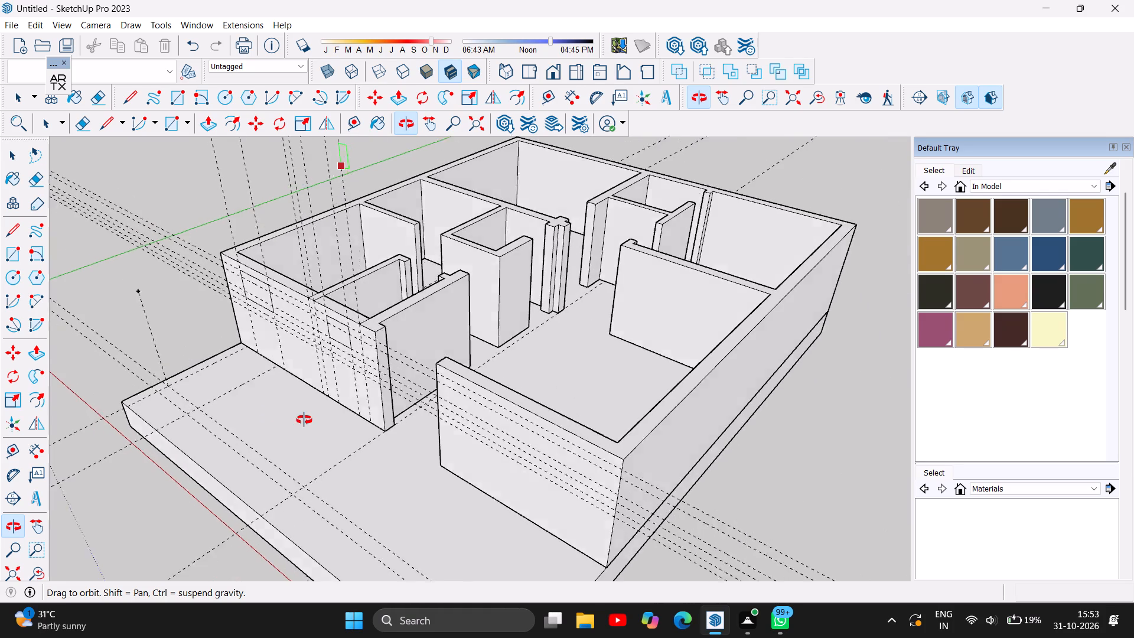
pyautogui.moveTo(304, 420); pyautogui.dragTo(188, 440)
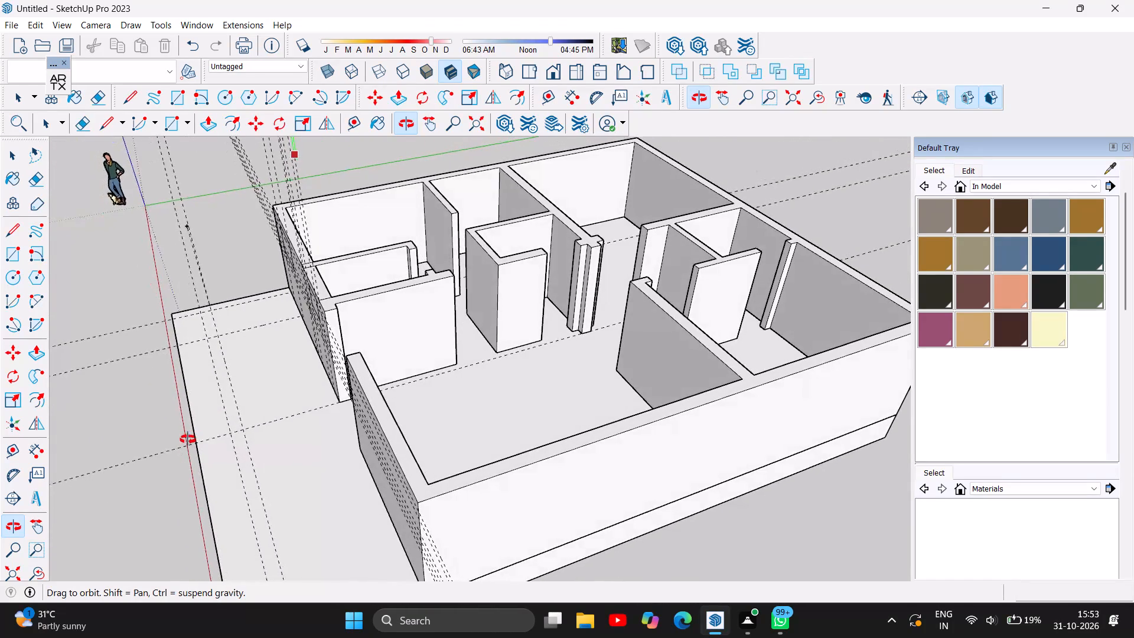
pyautogui.moveTo(188, 440); pyautogui.dragTo(183, 432)
pyautogui.moveTo(183, 431); pyautogui.dragTo(198, 401)
pyautogui.moveTo(200, 399); pyautogui.dragTo(314, 360)
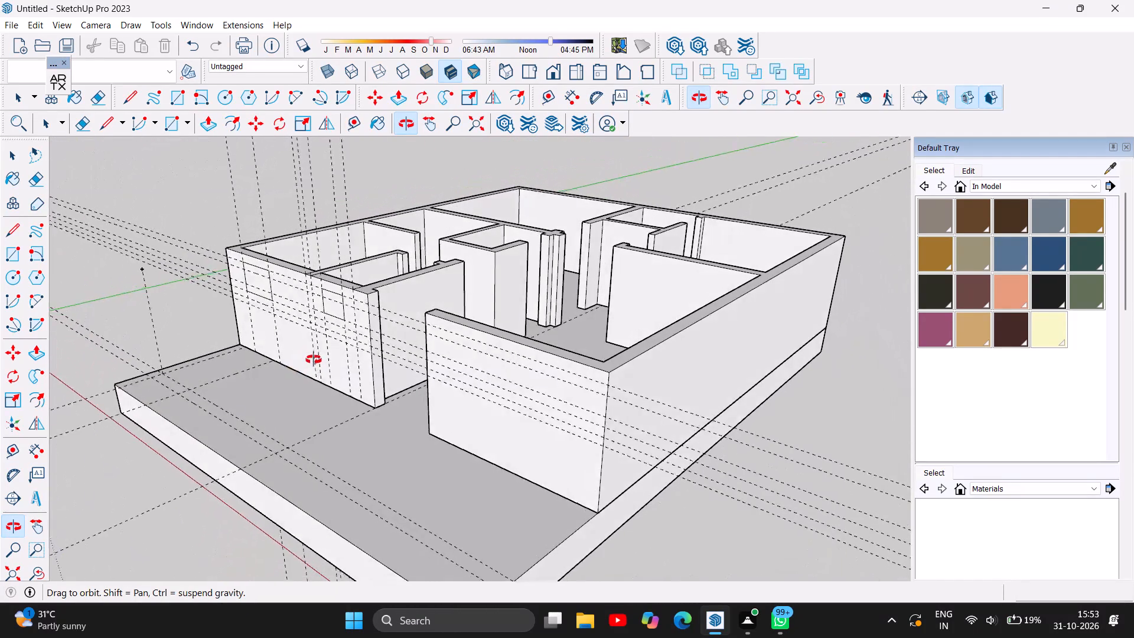
pyautogui.moveTo(314, 360); pyautogui.dragTo(317, 361)
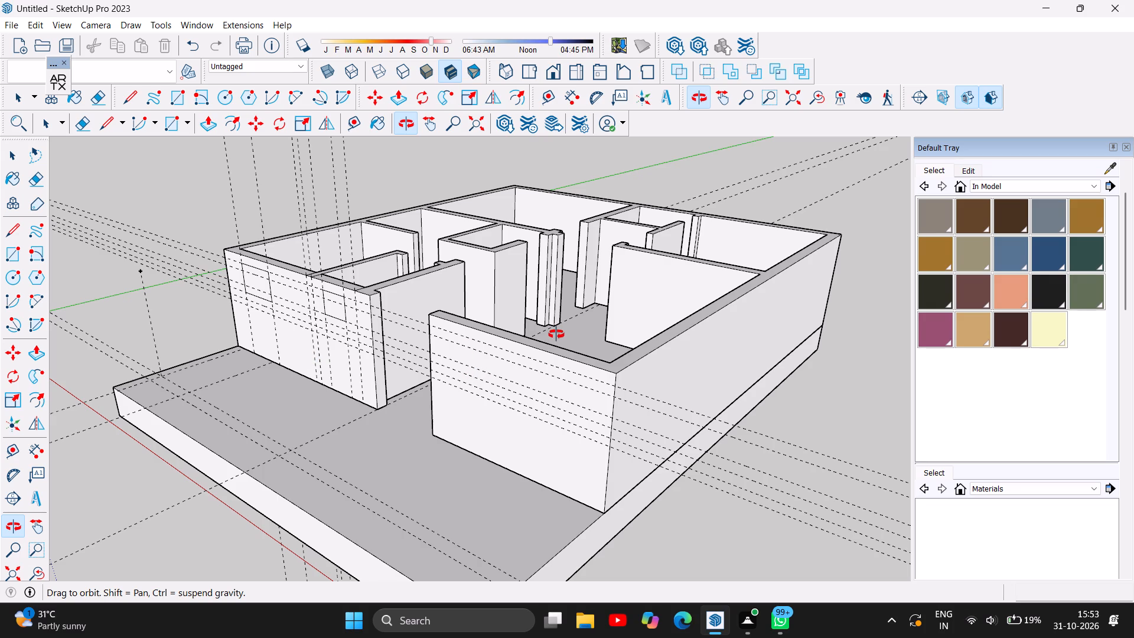
pyautogui.moveTo(385, 429); pyautogui.dragTo(561, 412)
pyautogui.moveTo(434, 464); pyautogui.dragTo(468, 433)
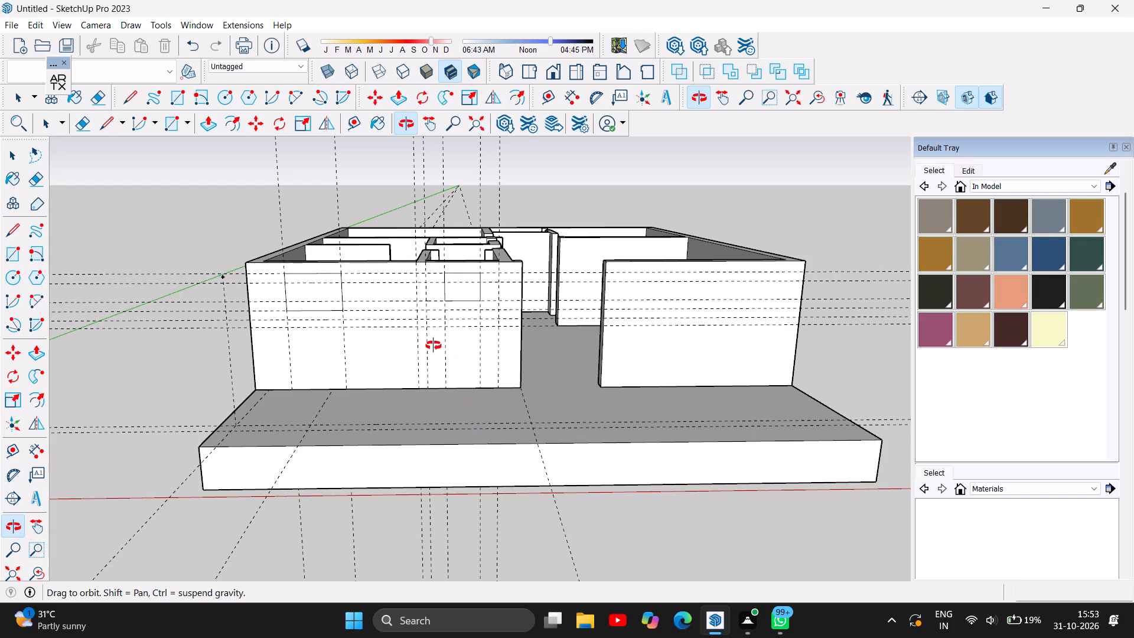
pyautogui.moveTo(491, 380); pyautogui.dragTo(437, 561)
pyautogui.moveTo(535, 357); pyautogui.dragTo(512, 447)
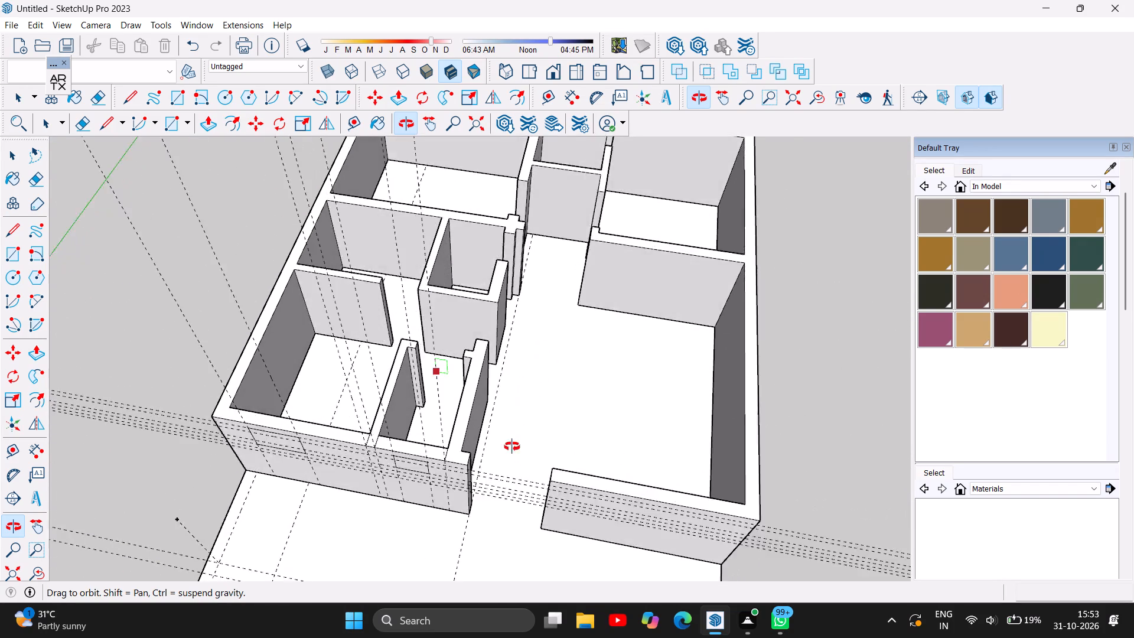
pyautogui.moveTo(512, 447); pyautogui.dragTo(511, 474)
pyautogui.scroll(-3, 516, 326)
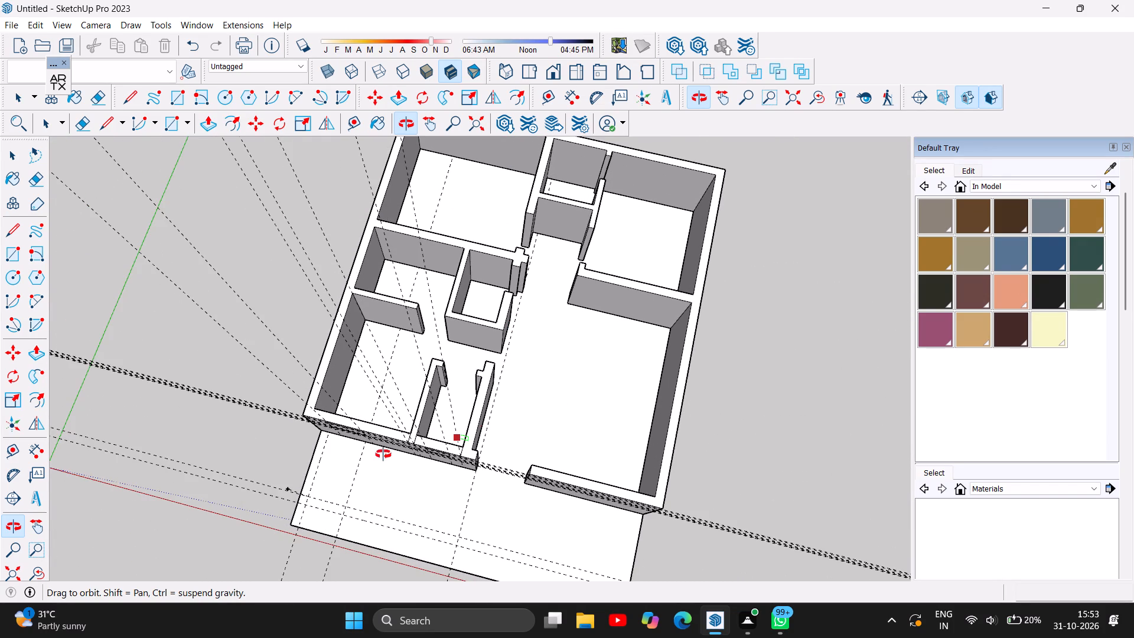
pyautogui.moveTo(392, 457); pyautogui.dragTo(595, 265)
pyautogui.moveTo(499, 438); pyautogui.dragTo(513, 412)
pyautogui.doubleClick(513, 412)
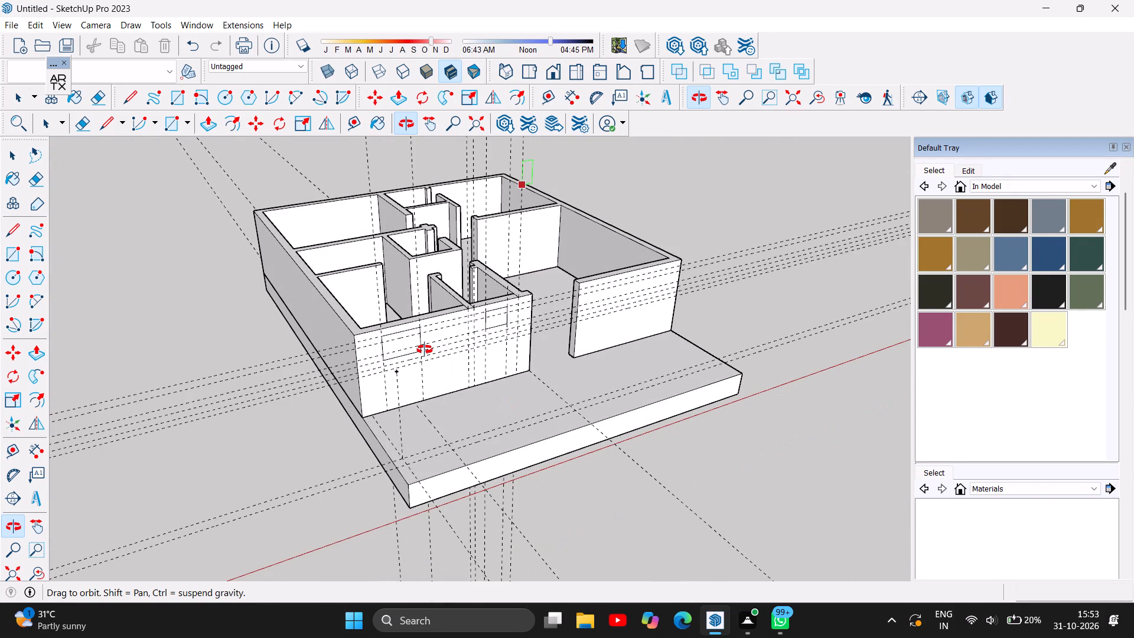
# Examine the house from the front and above, checking the front wall rectangles, the porch slab and the interior room layout.
pyautogui.scroll(4, 425, 350)
pyautogui.moveTo(479, 436); pyautogui.dragTo(276, 396)
pyautogui.moveTo(367, 353); pyautogui.dragTo(324, 413)
pyautogui.moveTo(154, 352); pyautogui.dragTo(154, 351)
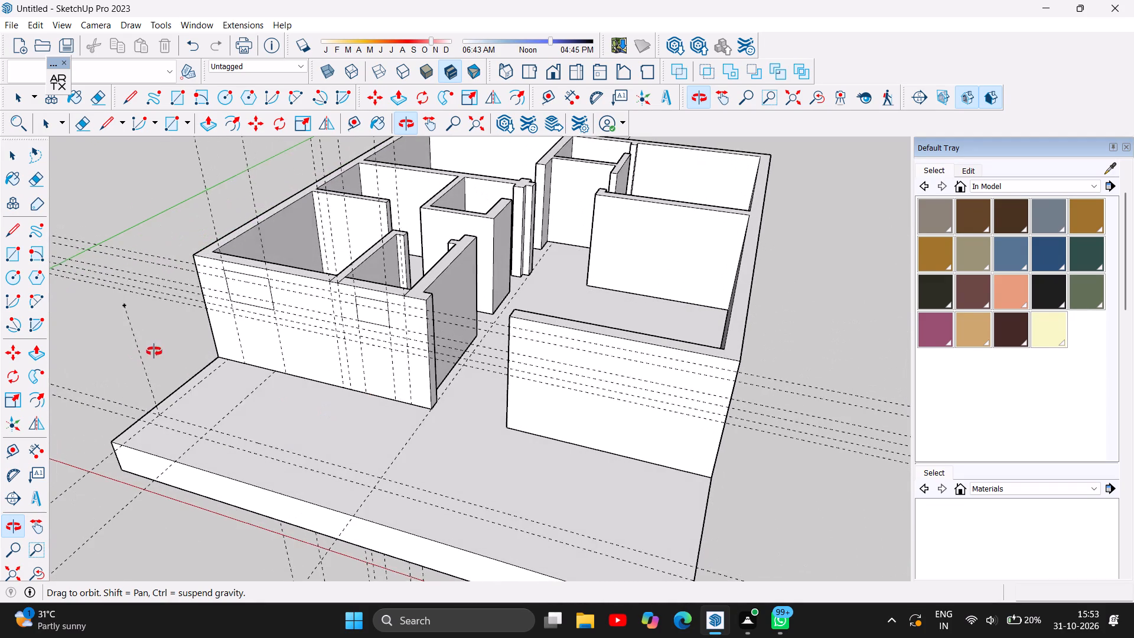
pyautogui.moveTo(154, 351); pyautogui.dragTo(221, 309)
pyautogui.moveTo(282, 347); pyautogui.dragTo(278, 369)
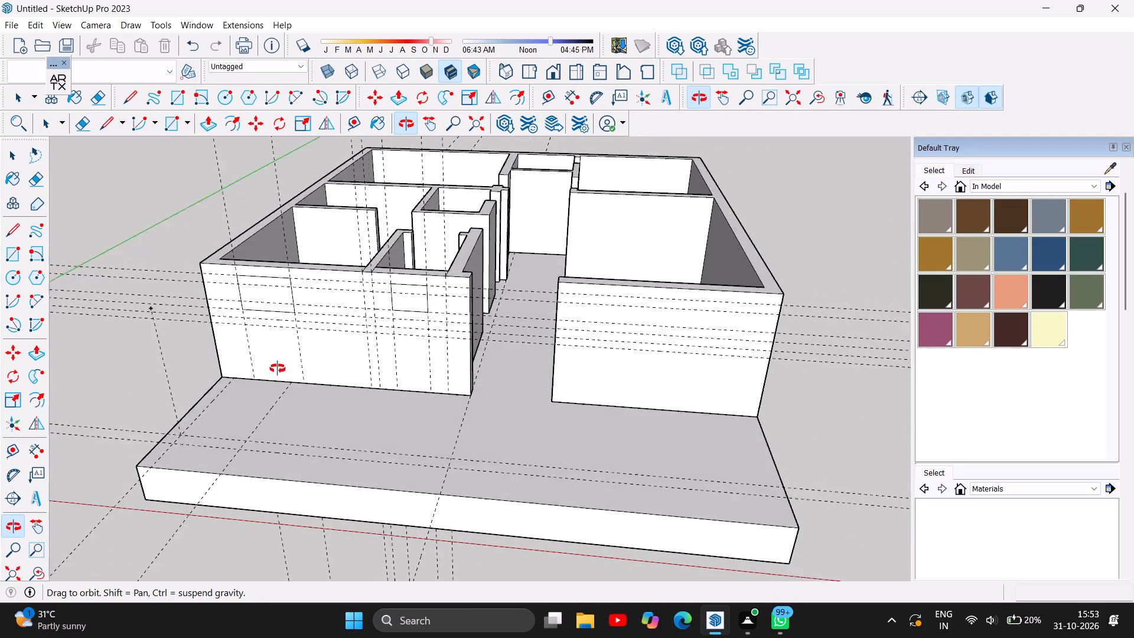
pyautogui.moveTo(278, 369); pyautogui.dragTo(481, 301)
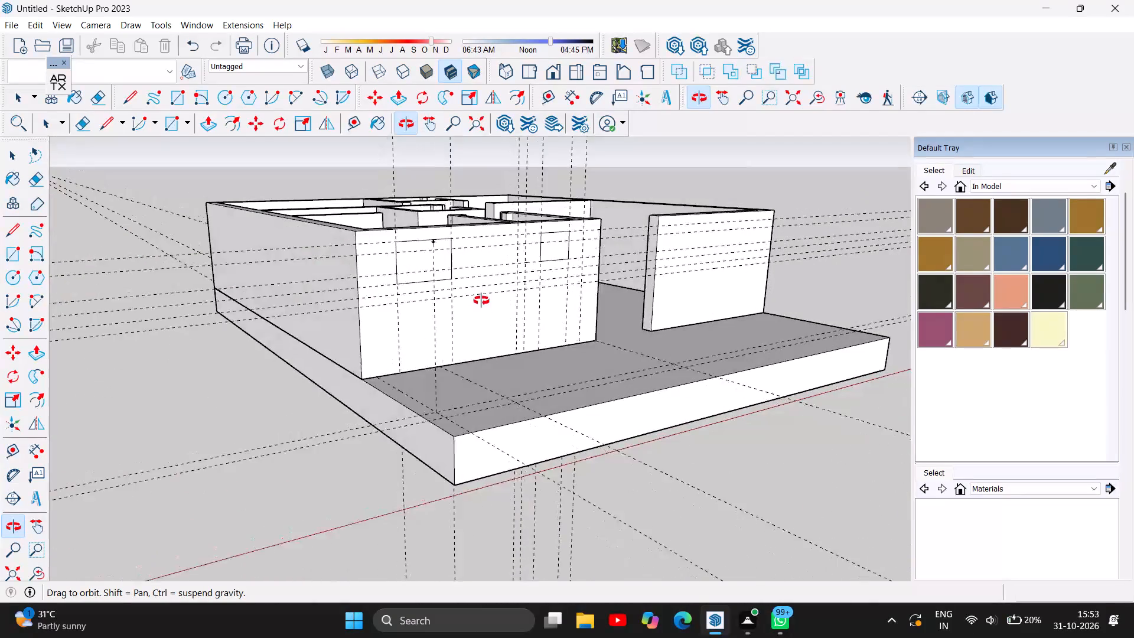
pyautogui.moveTo(481, 301); pyautogui.dragTo(487, 301)
pyautogui.moveTo(487, 301); pyautogui.dragTo(342, 444)
pyautogui.moveTo(409, 414); pyautogui.dragTo(399, 428)
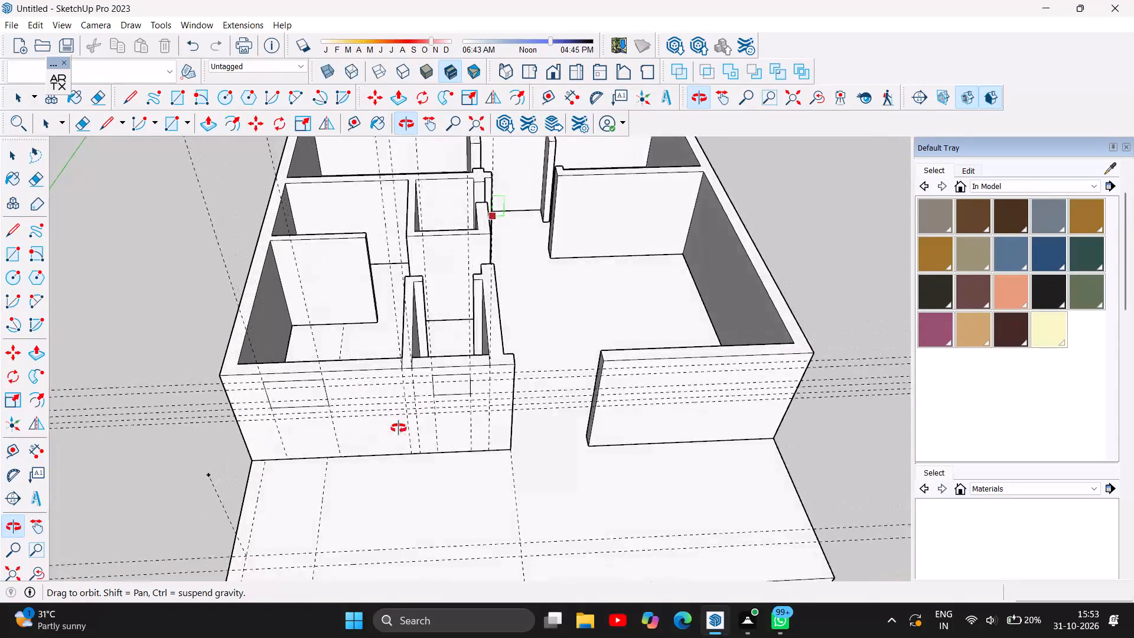
pyautogui.moveTo(399, 428); pyautogui.dragTo(374, 494)
pyautogui.scroll(-3, 303, 455)
pyautogui.moveTo(520, 464); pyautogui.dragTo(532, 448)
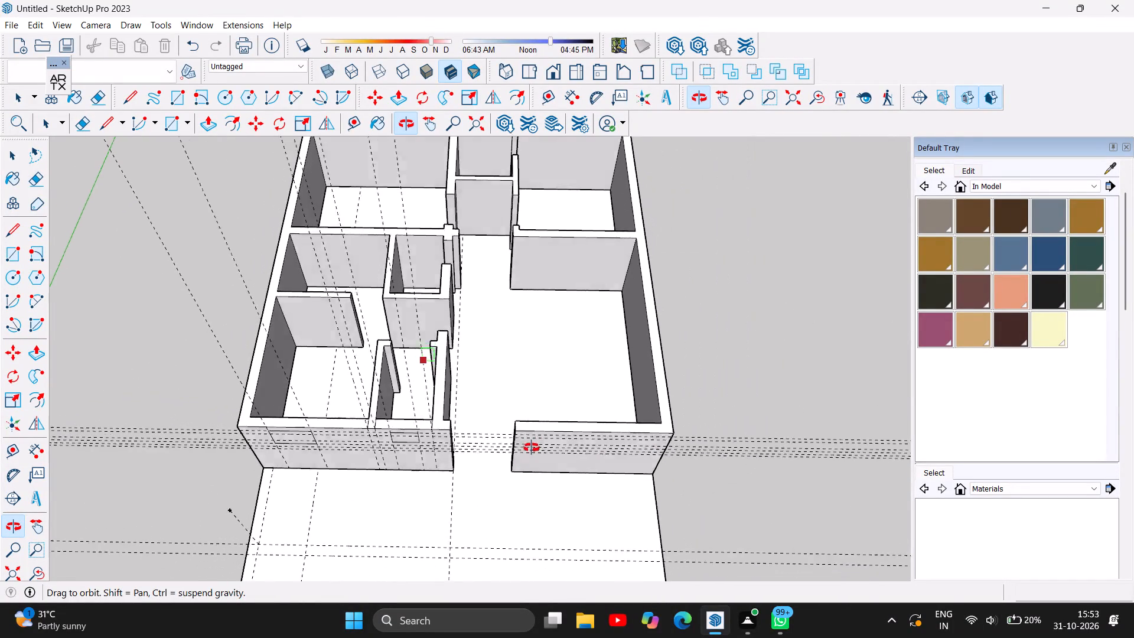
pyautogui.moveTo(532, 448); pyautogui.dragTo(531, 441)
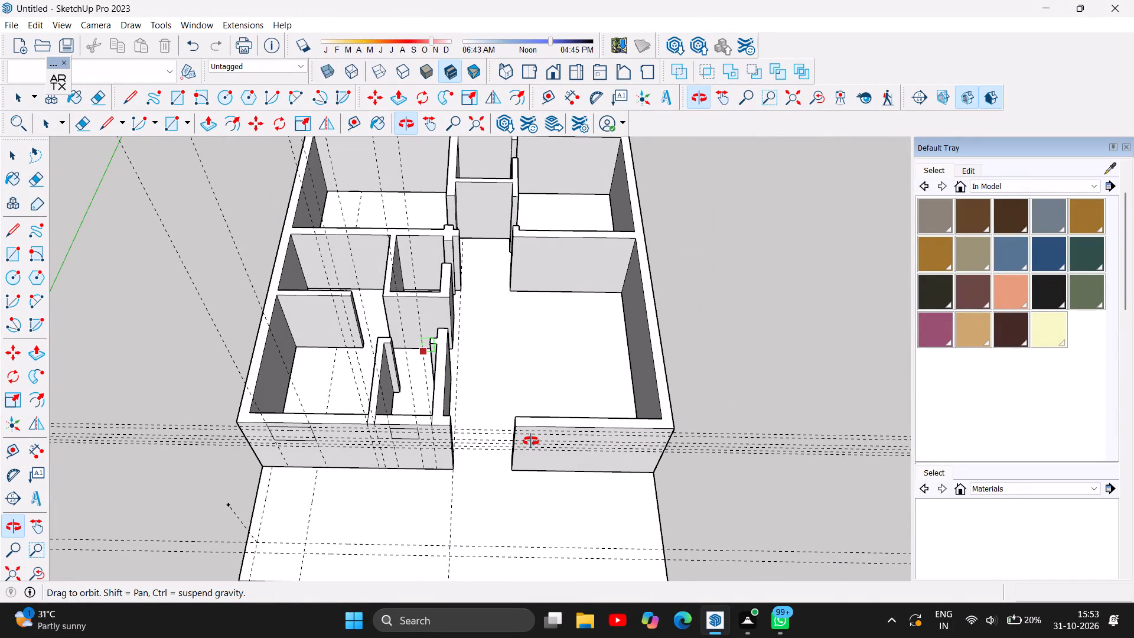
pyautogui.moveTo(531, 441); pyautogui.dragTo(532, 520)
pyautogui.scroll(-4, 451, 432)
pyautogui.moveTo(561, 425); pyautogui.dragTo(554, 382)
pyautogui.moveTo(575, 412); pyautogui.dragTo(532, 338)
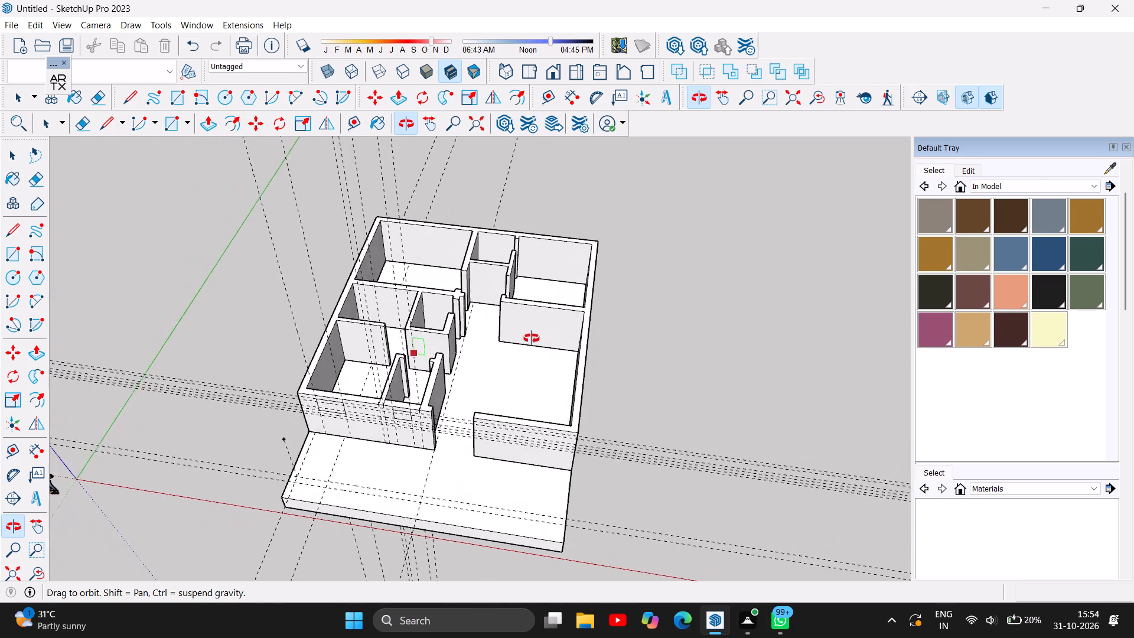
pyautogui.moveTo(532, 338); pyautogui.dragTo(531, 338)
pyautogui.moveTo(575, 400); pyautogui.dragTo(543, 373)
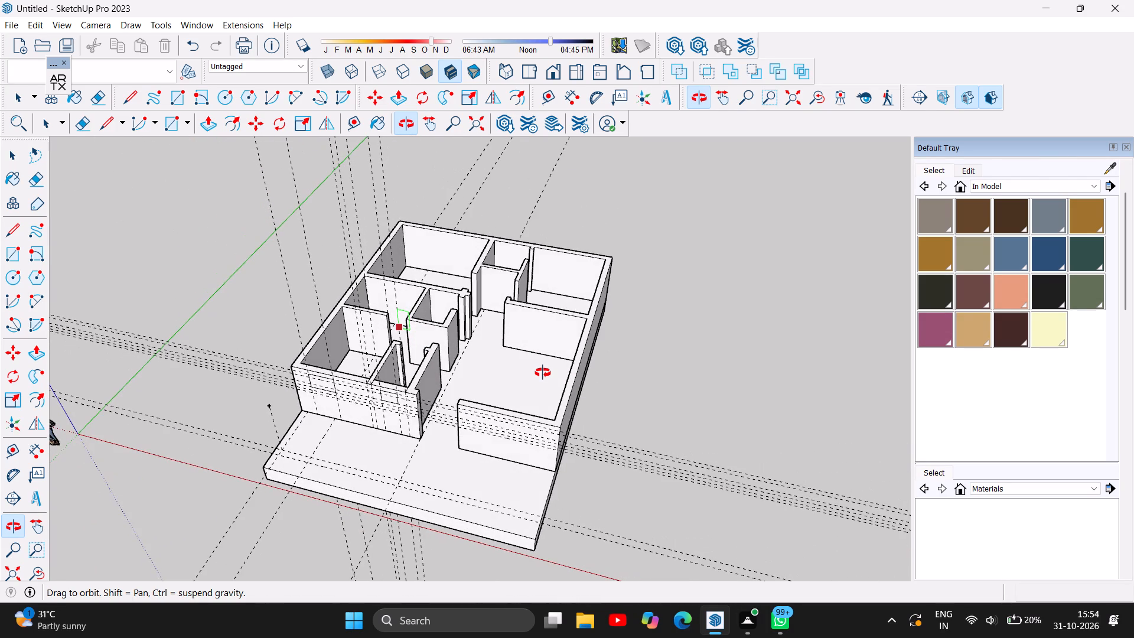
pyautogui.moveTo(502, 474); pyautogui.dragTo(537, 355)
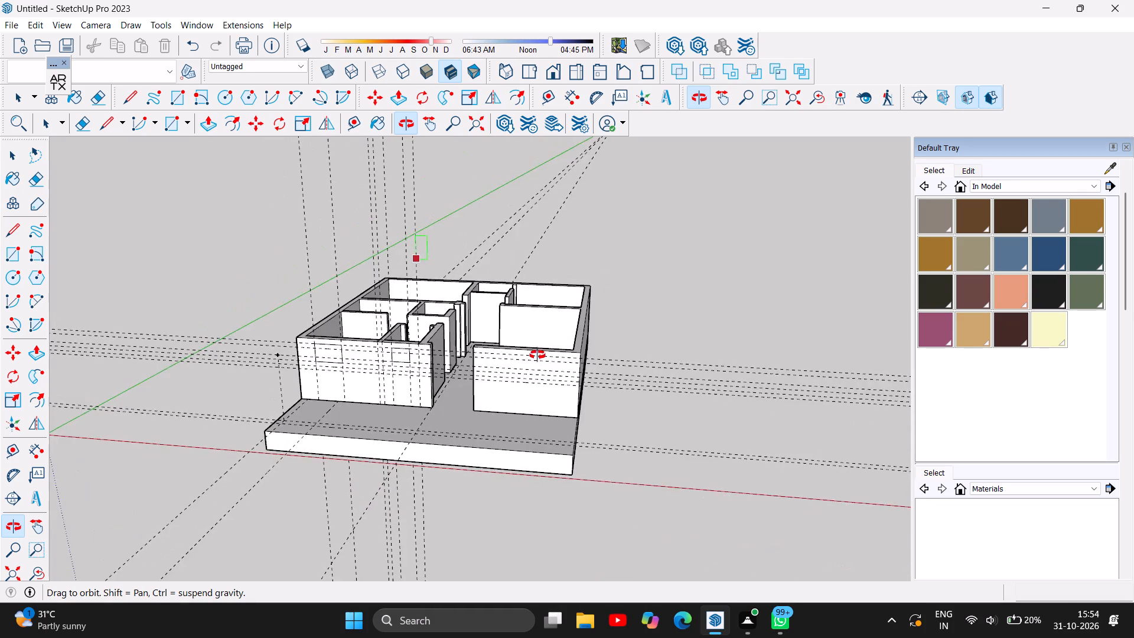
pyautogui.moveTo(537, 355); pyautogui.dragTo(549, 515)
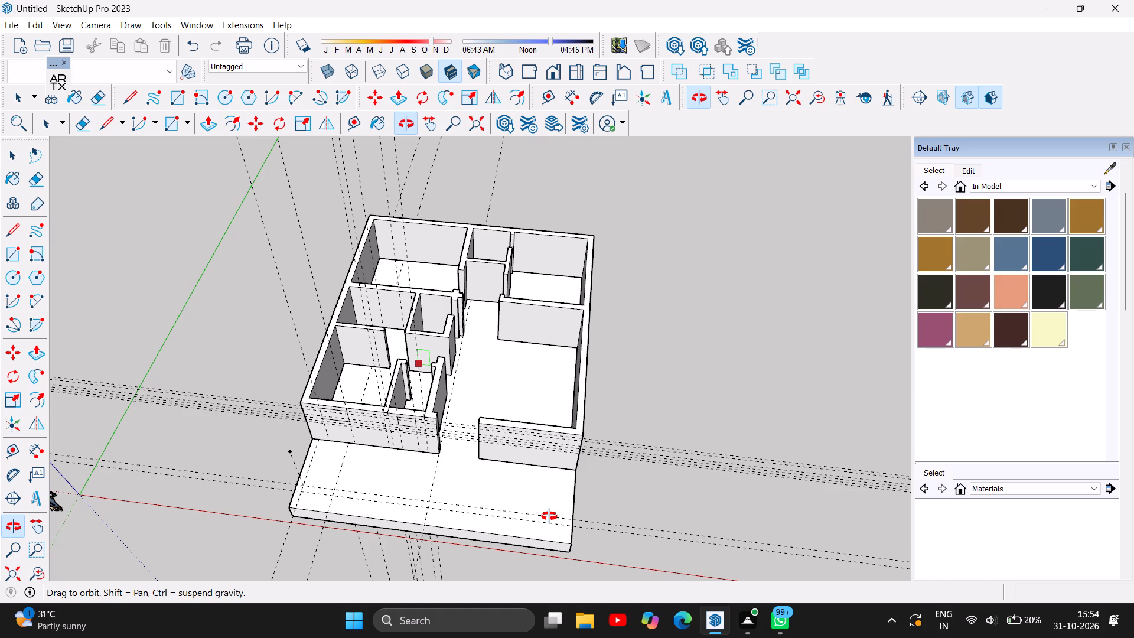
# Place five successive parallel guides 1' apart across the porch floor, starting from the guide at the entrance-side wall end and moving away from the entrance.
pyautogui.scroll(2, 416, 502)
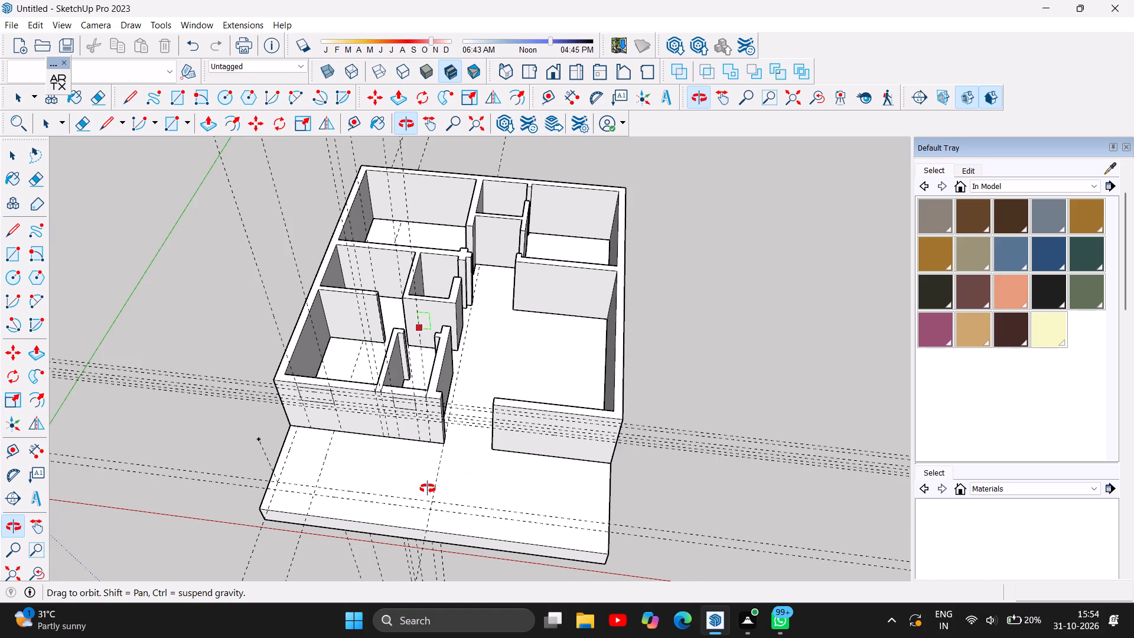
pyautogui.scroll(2, 418, 479)
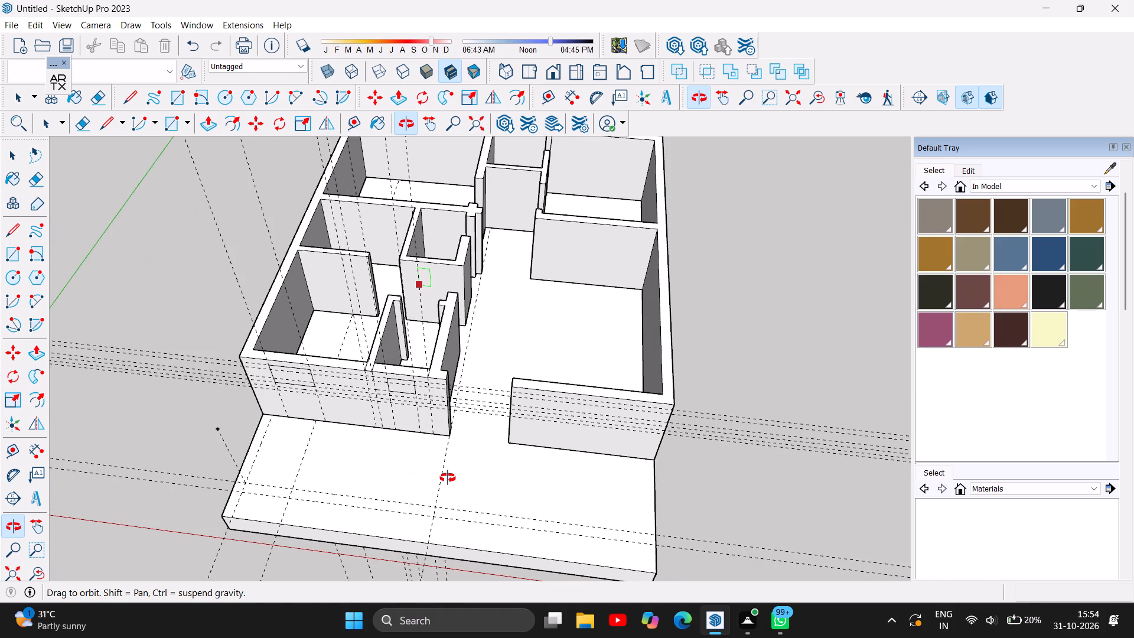
pyautogui.press('t')
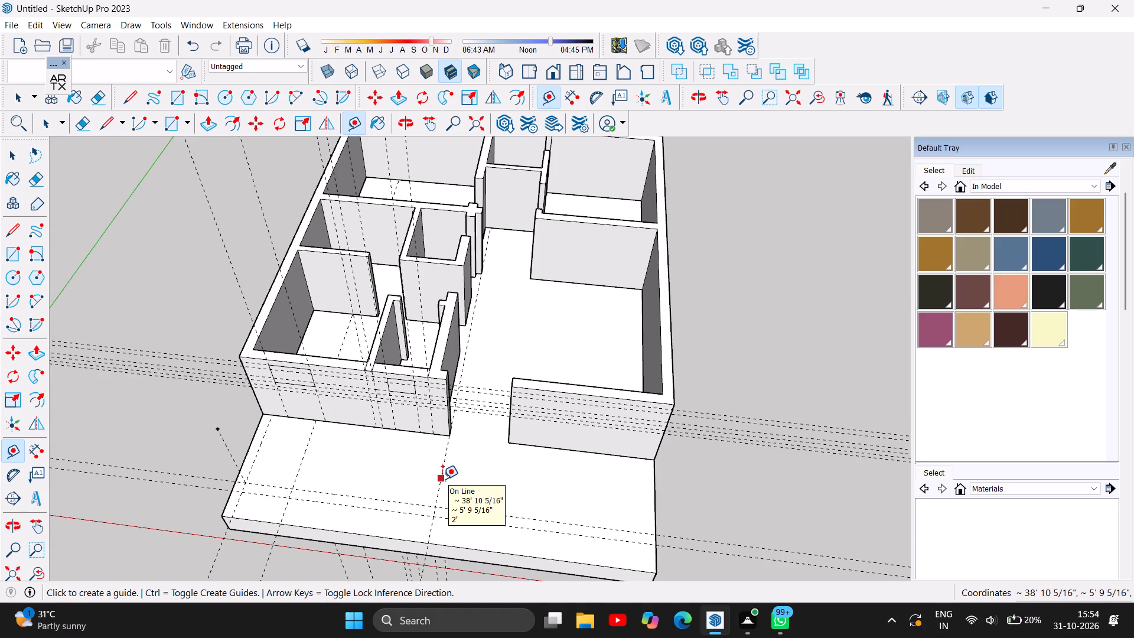
pyautogui.click(442, 479)
pyautogui.write("1'")
pyautogui.press('Return')
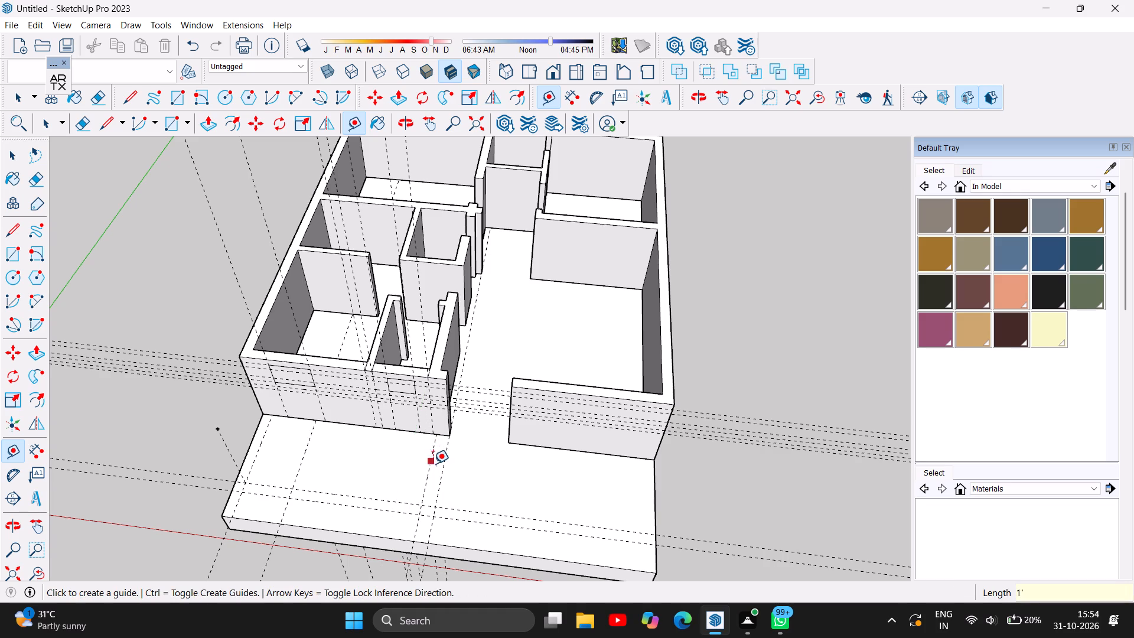
pyautogui.click(430, 467)
pyautogui.write("1'")
pyautogui.press('Return')
pyautogui.click(412, 484)
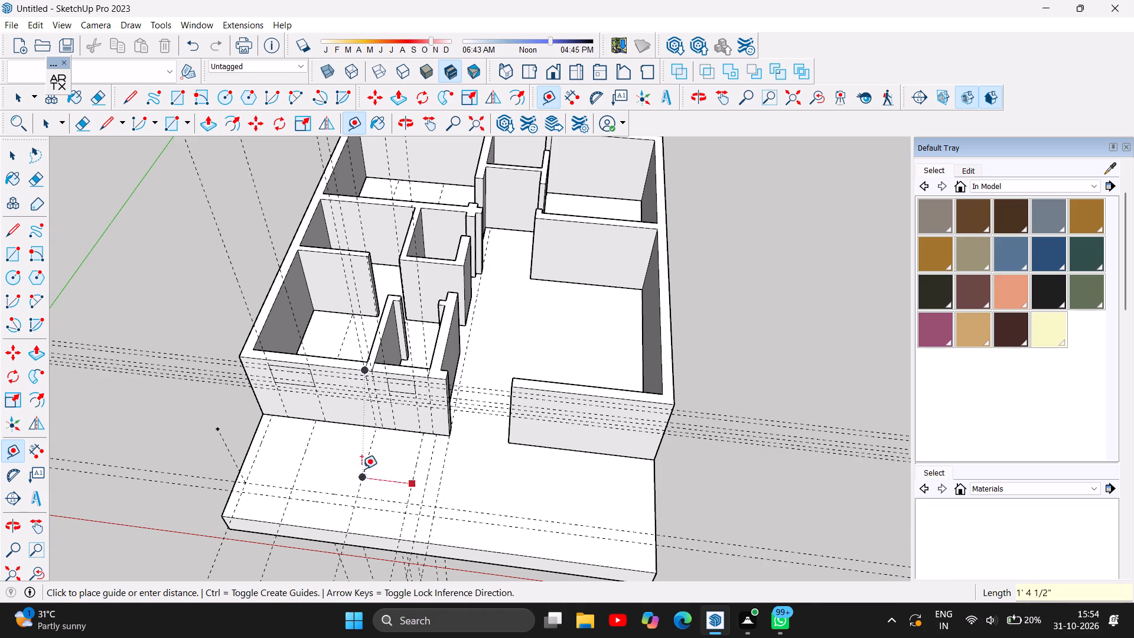
pyautogui.write("1'")
pyautogui.press('Return')
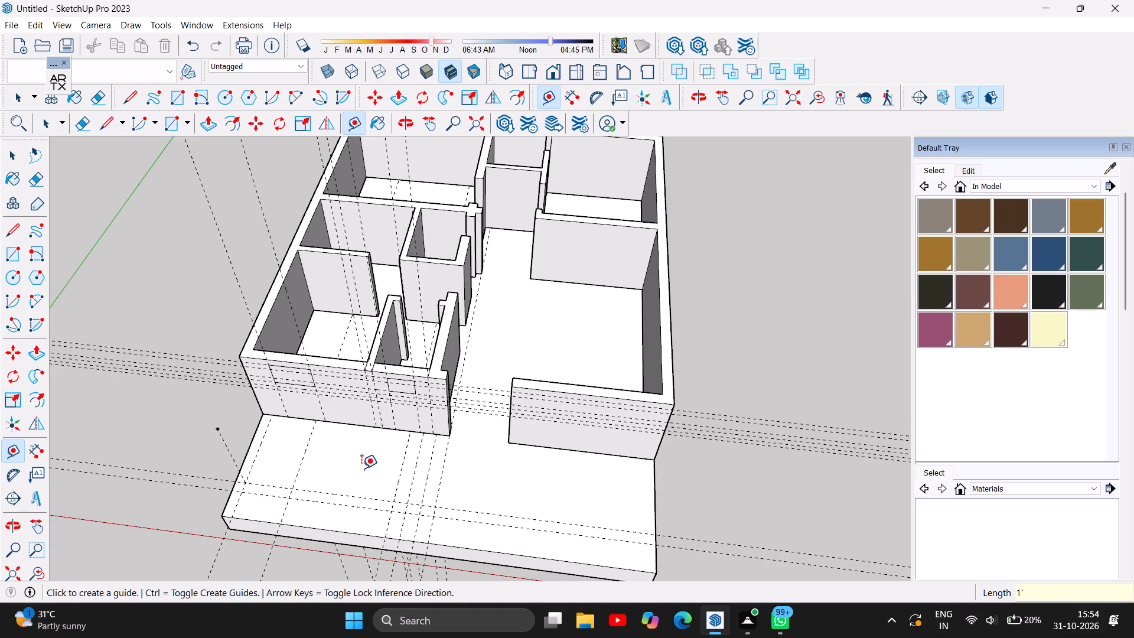
pyautogui.click(401, 467)
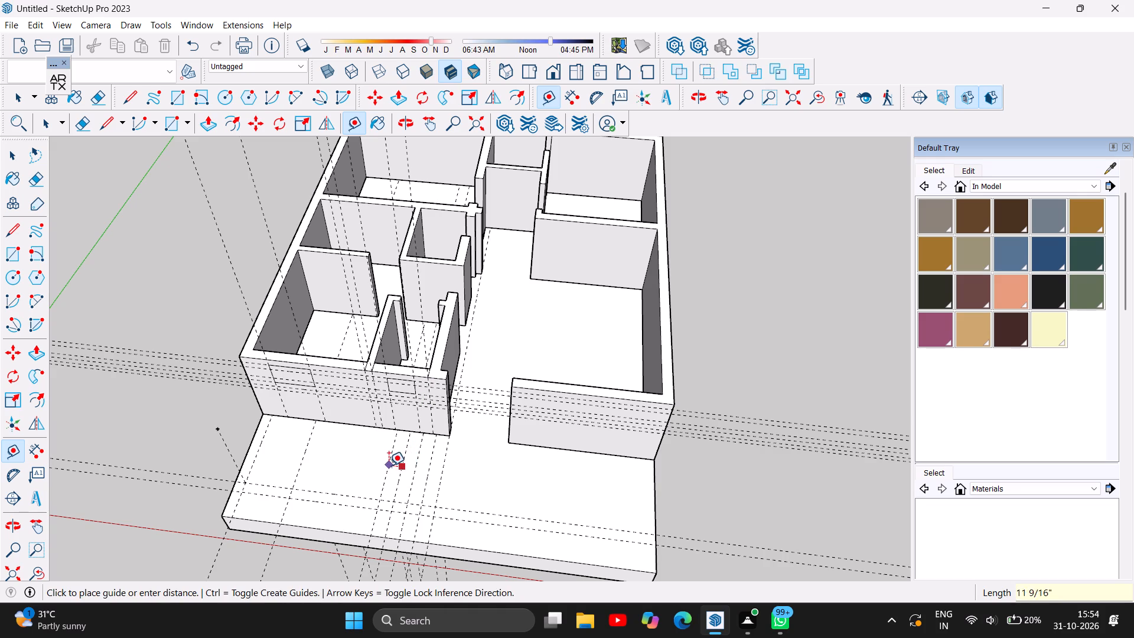
pyautogui.write("1'")
pyautogui.press('Return')
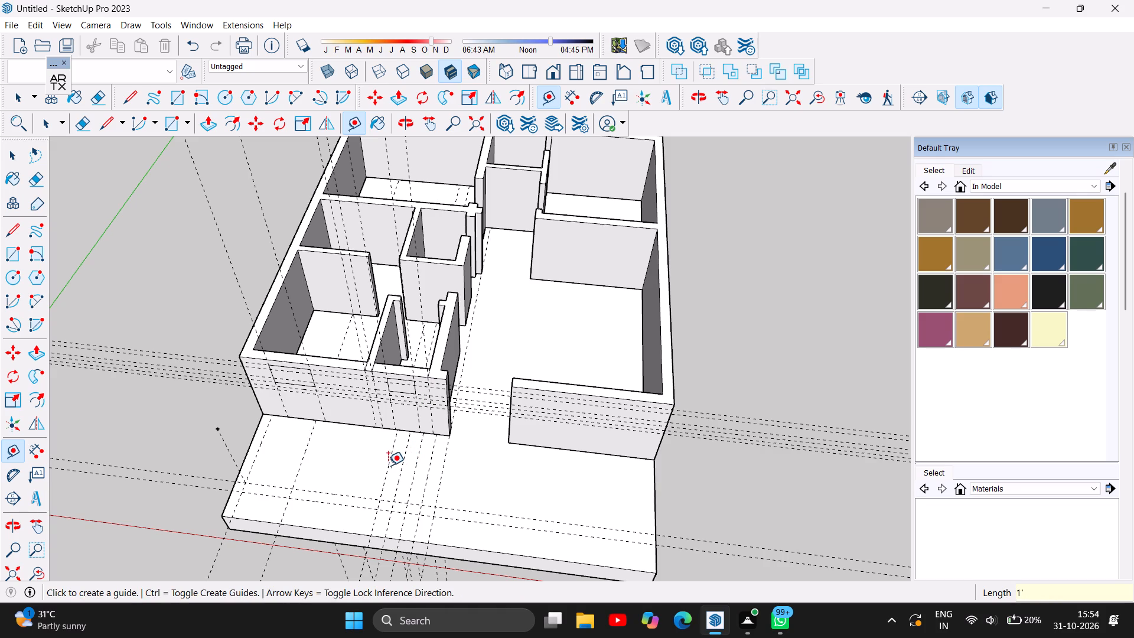
pyautogui.click(388, 464)
pyautogui.write("1'")
pyautogui.press('Return')
# Continue the porch floor series with five more parallel guides at 1' spacing, toward the outer corner of the large front room.
pyautogui.click(376, 458)
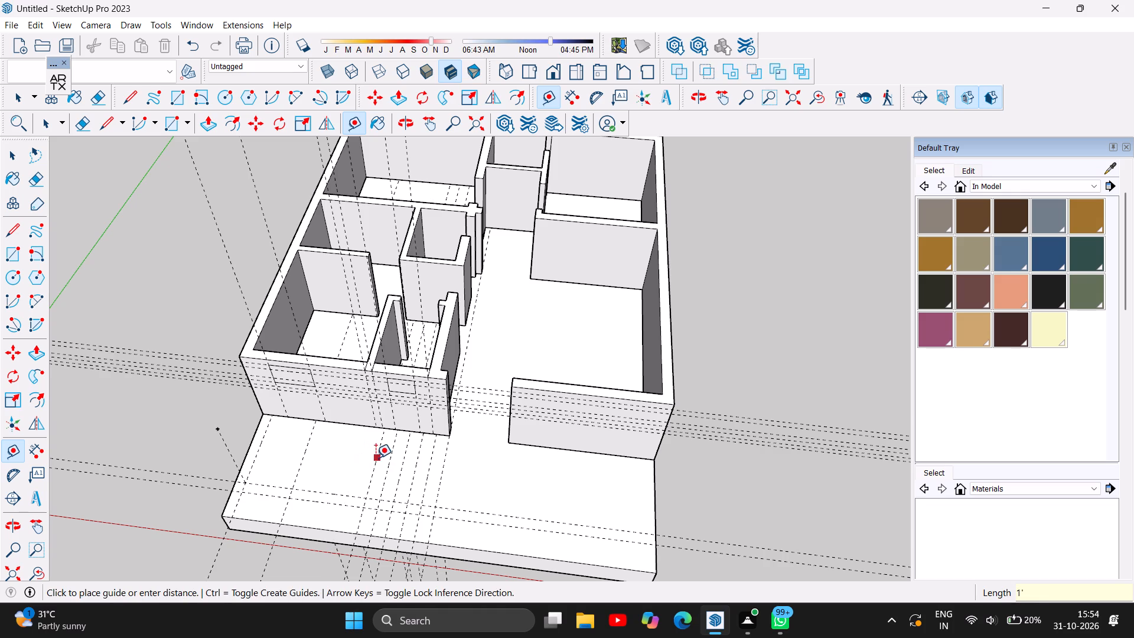
pyautogui.write("1'")
pyautogui.press('Return')
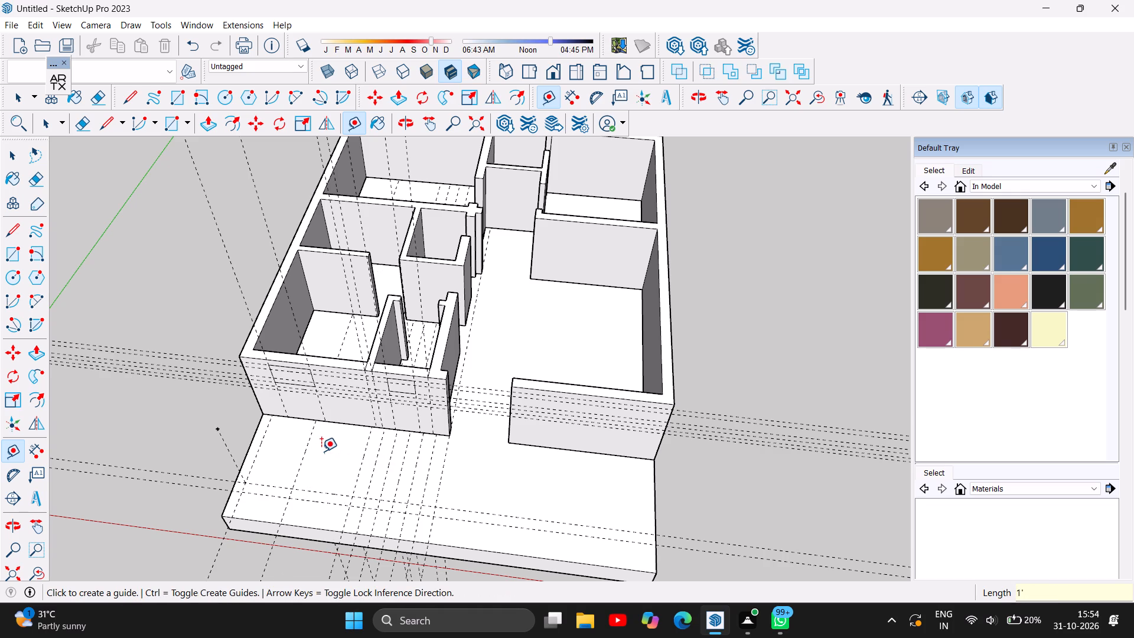
pyautogui.click(366, 456)
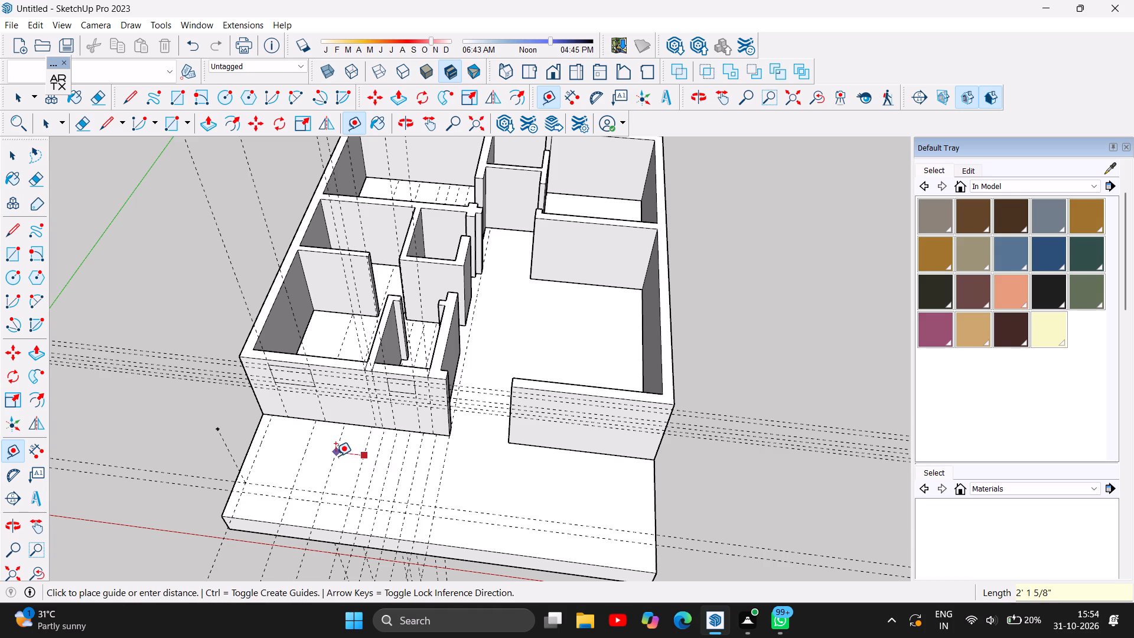
pyautogui.write("1'")
pyautogui.press('Return')
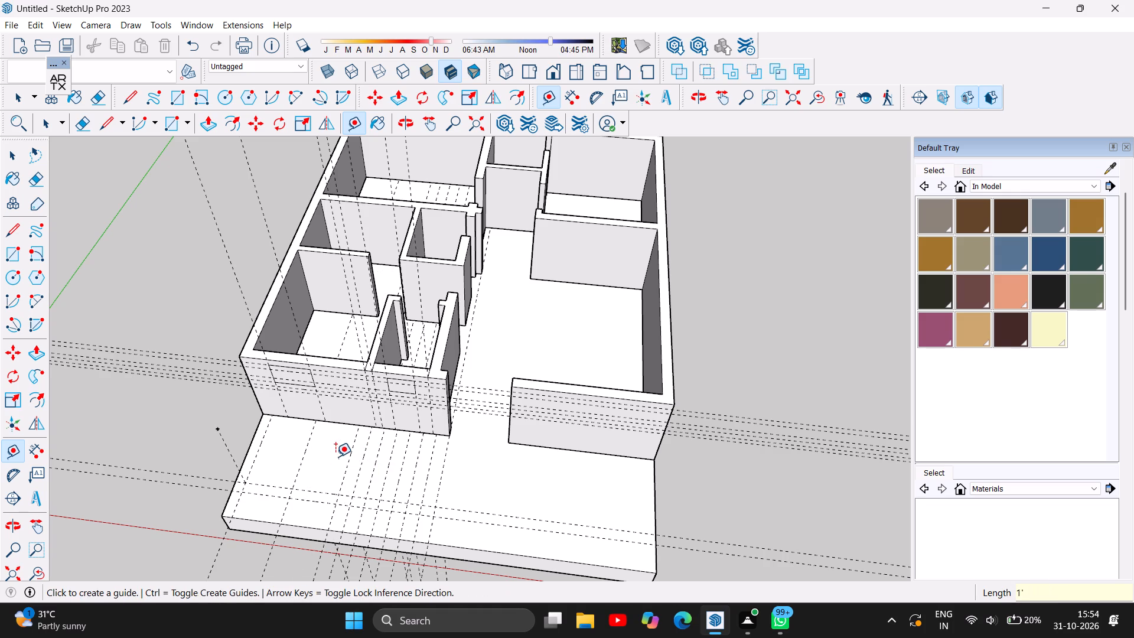
pyautogui.click(355, 451)
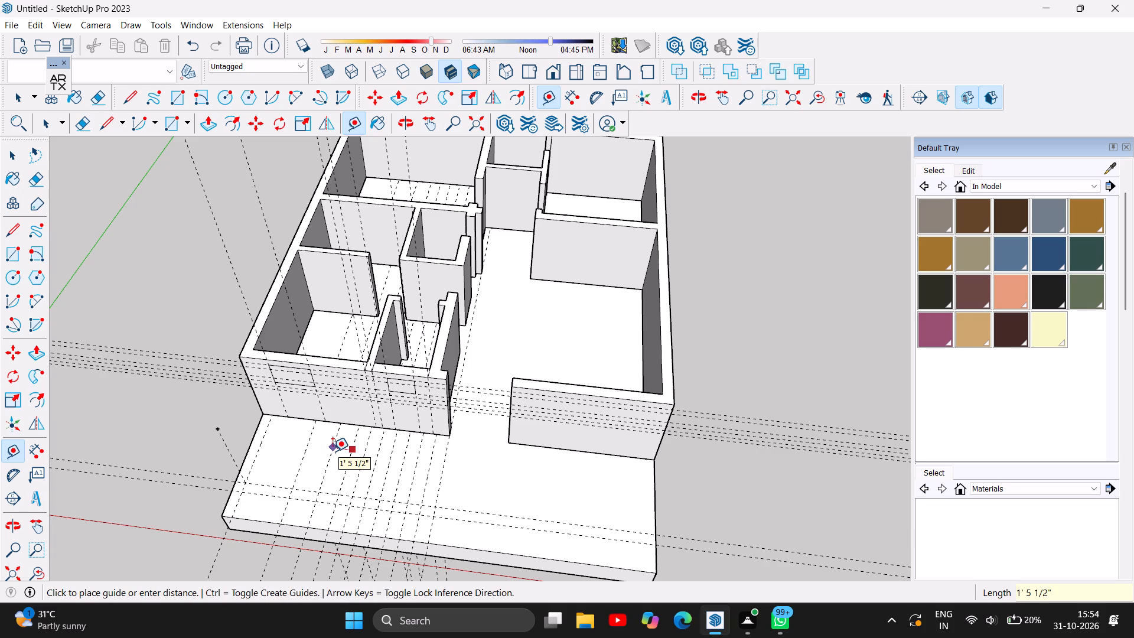
pyautogui.write("1'")
pyautogui.press('Return')
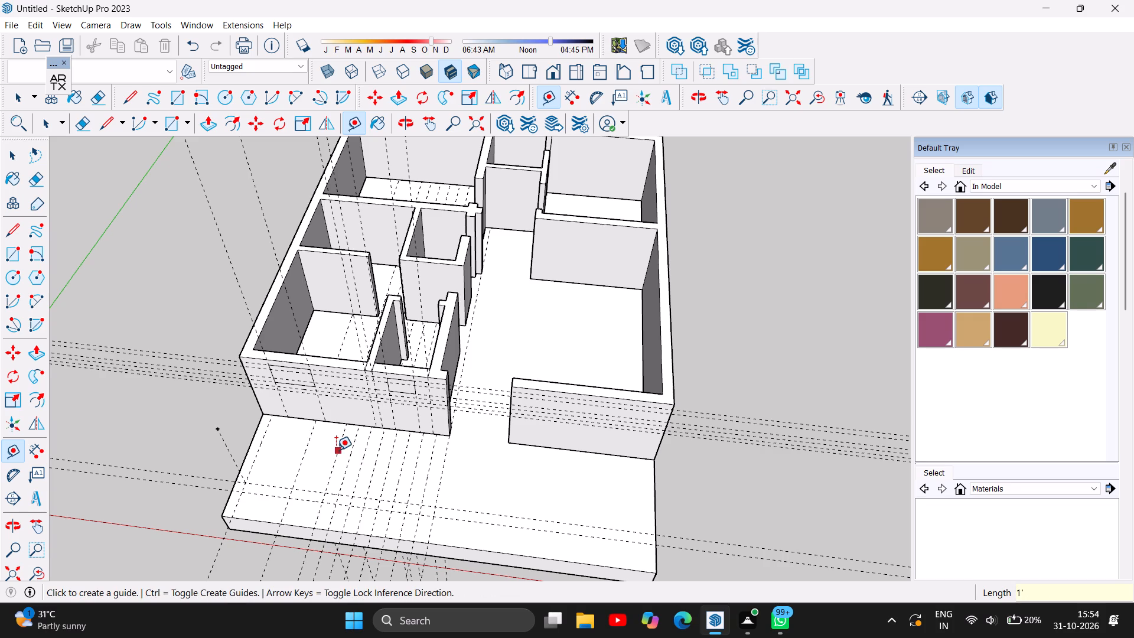
pyautogui.click(336, 450)
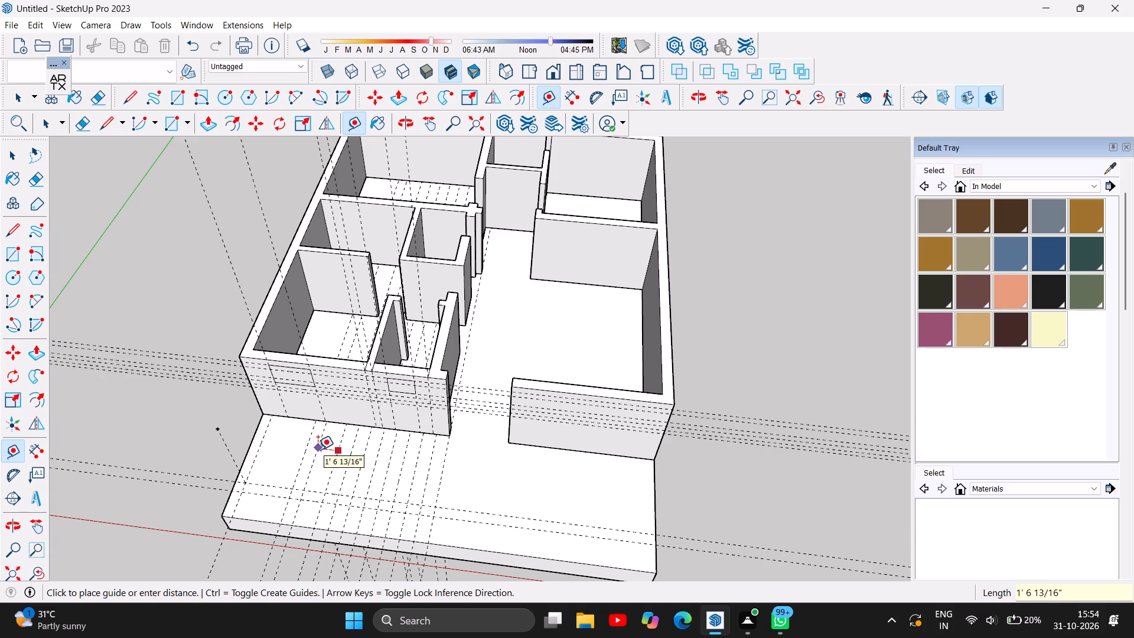
pyautogui.write("1'")
pyautogui.press('Return')
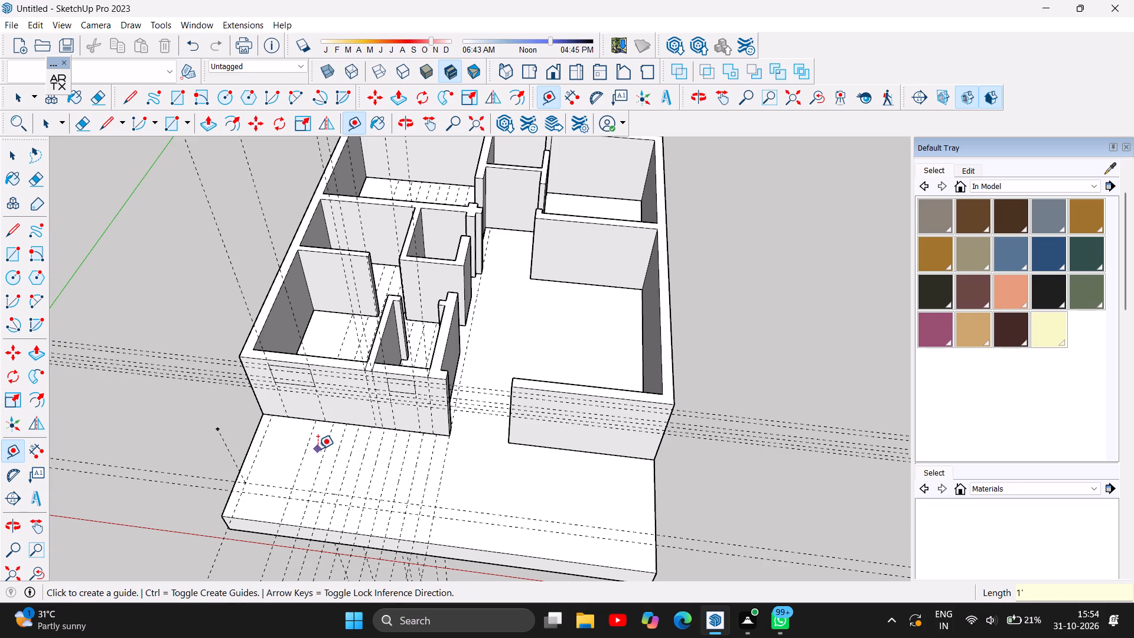
pyautogui.click(322, 455)
pyautogui.write("1'")
pyautogui.press('Return')
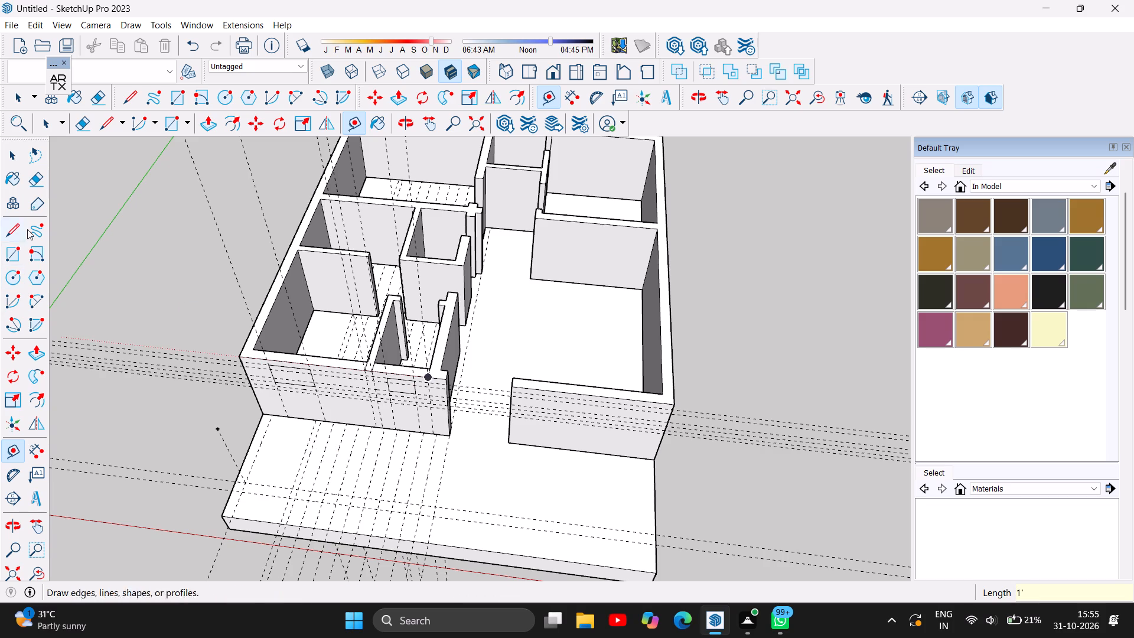
# Delete the porch floor guide lying at the outer end of the 1' series, in front of the large front room.
pyautogui.click(12, 159)
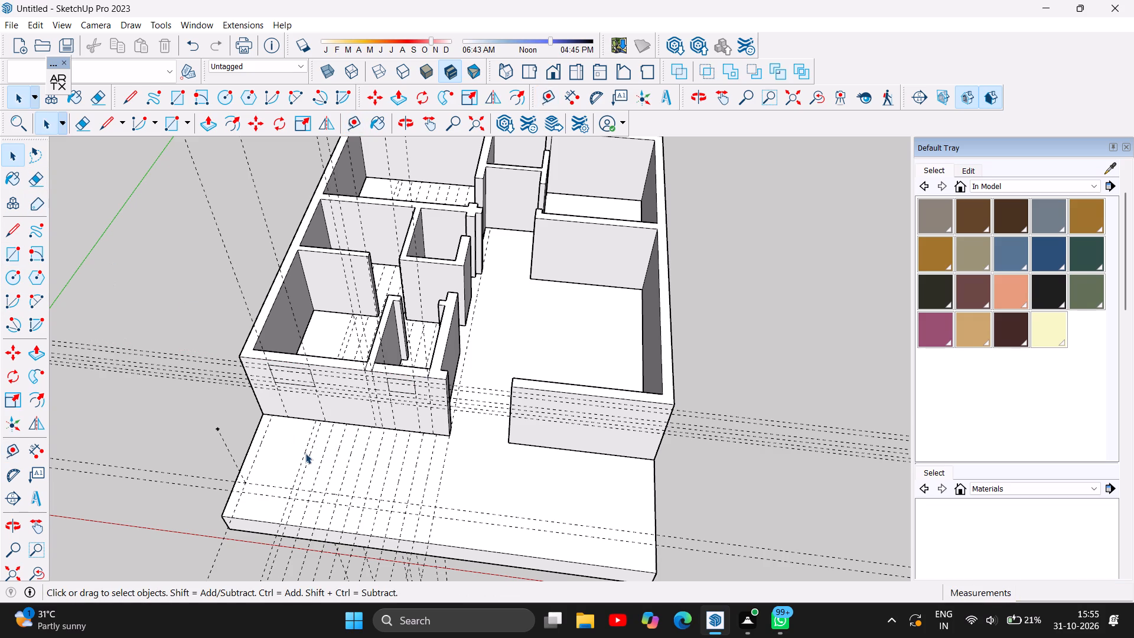
pyautogui.click(304, 453)
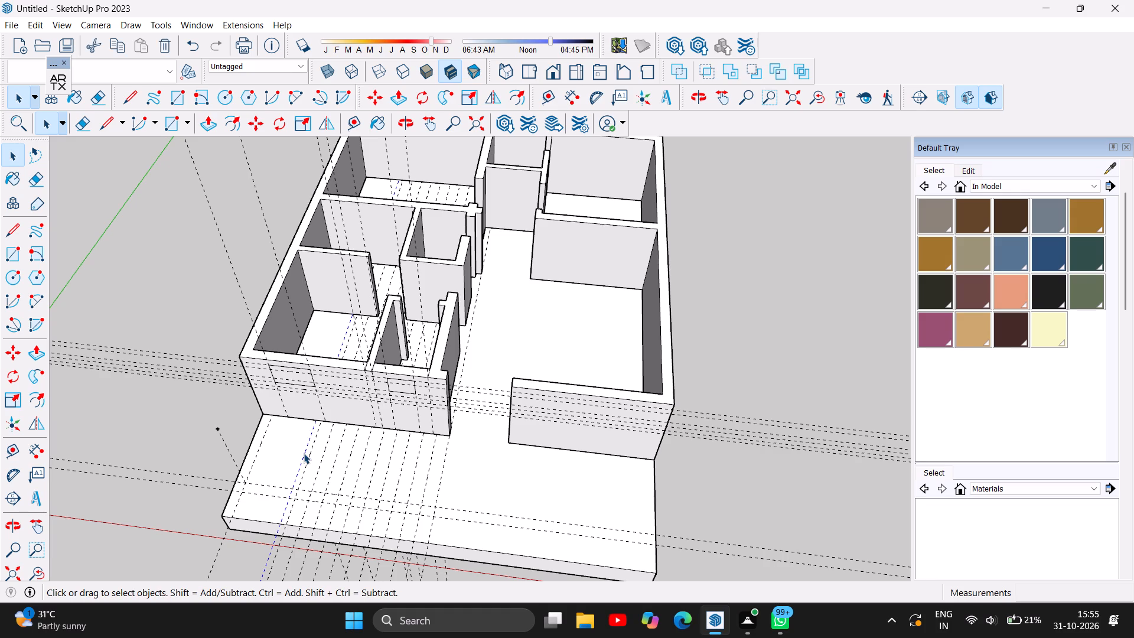
pyautogui.press('Delete')
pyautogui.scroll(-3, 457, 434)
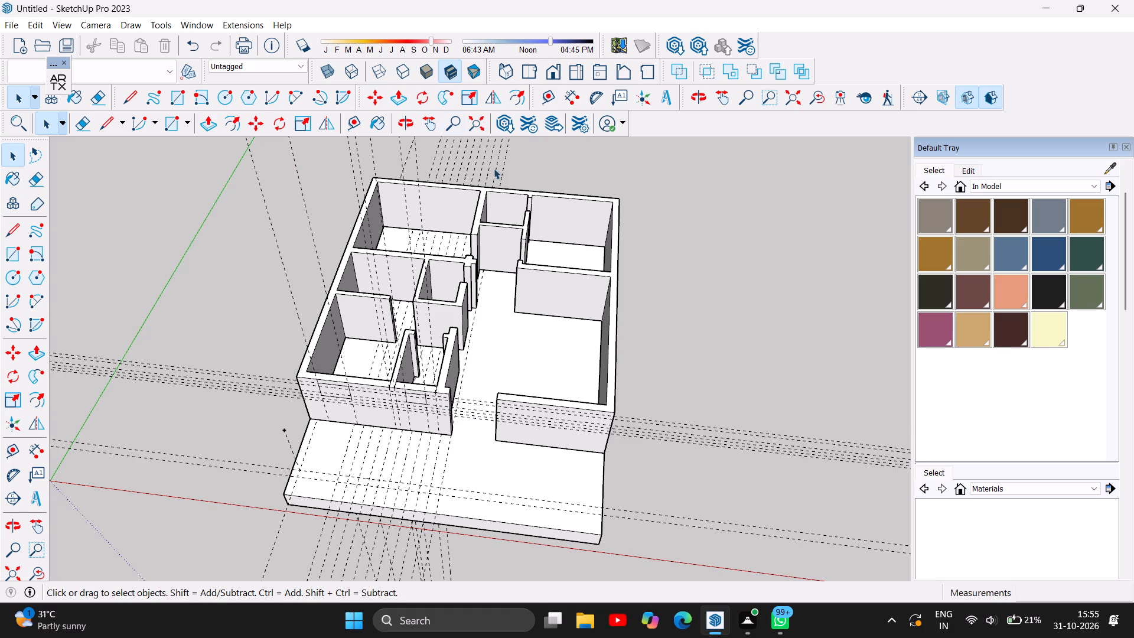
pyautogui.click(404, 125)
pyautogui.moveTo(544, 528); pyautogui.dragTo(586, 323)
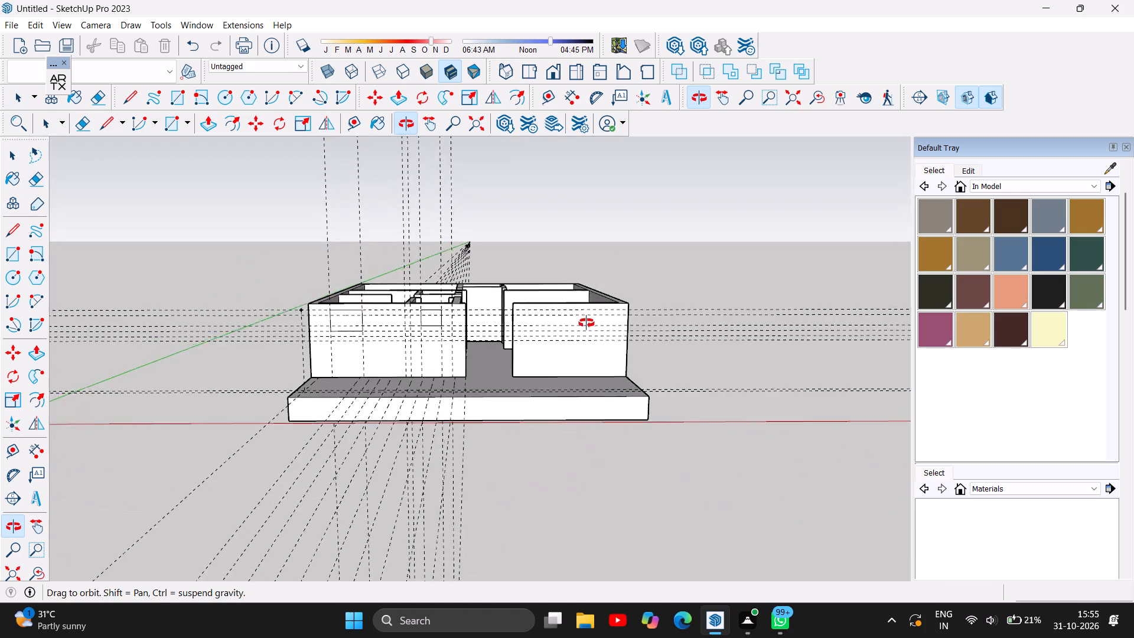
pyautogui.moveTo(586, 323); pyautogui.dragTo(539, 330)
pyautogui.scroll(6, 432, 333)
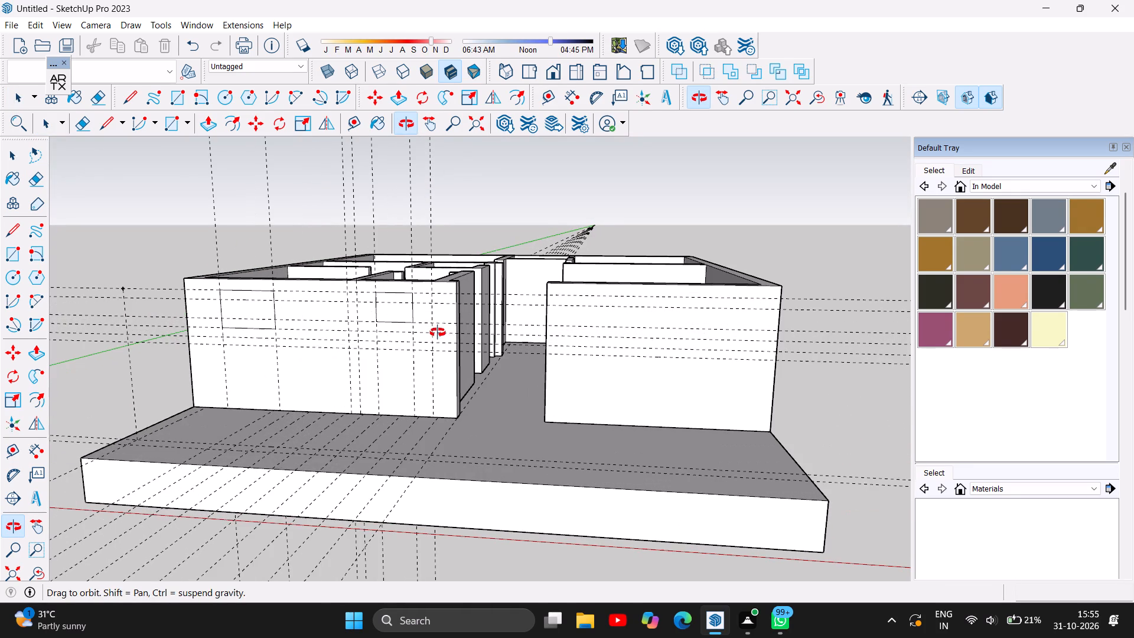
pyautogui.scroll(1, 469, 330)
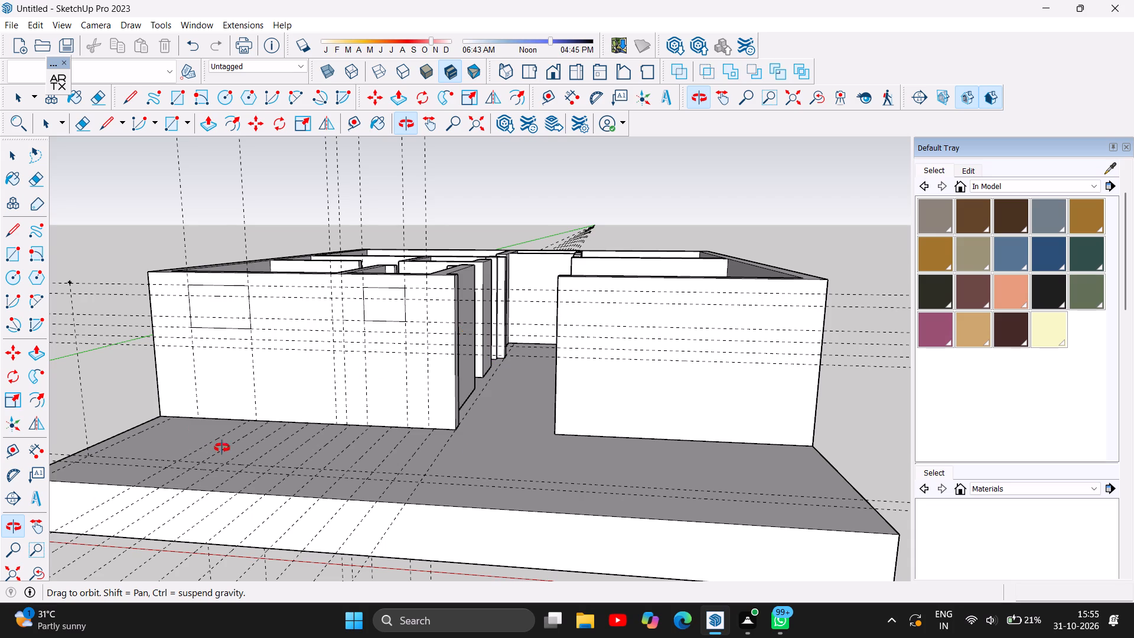
# Examine the house from the front at low and raised angles, checking the window outlines, entrance gap and porch floor guides.
pyautogui.moveTo(423, 385); pyautogui.dragTo(452, 436)
pyautogui.click(452, 437)
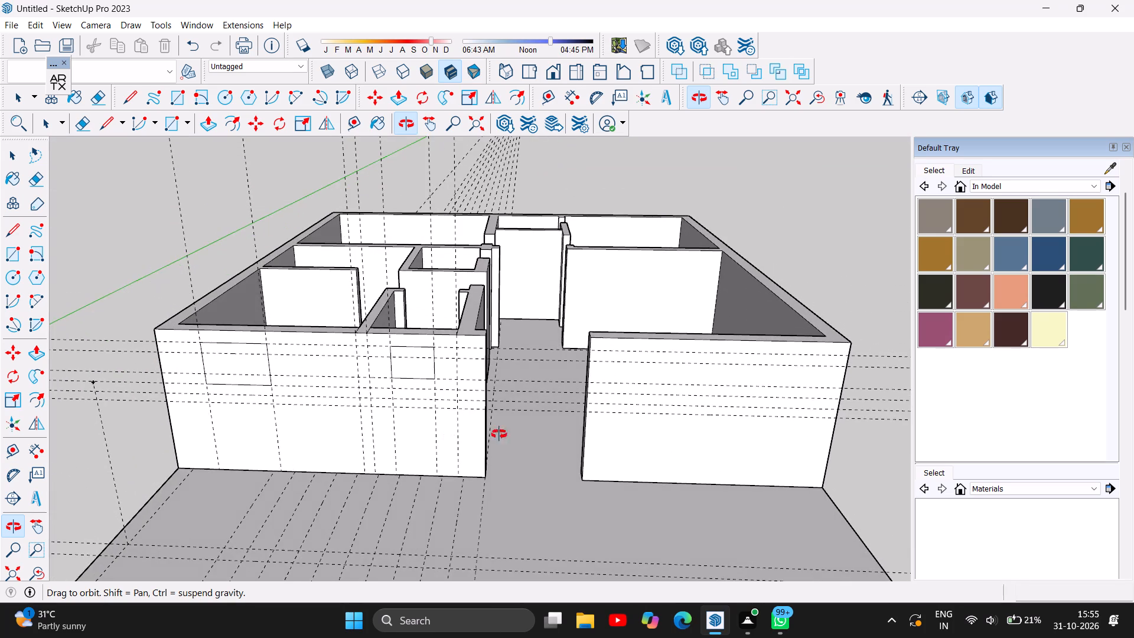
pyautogui.scroll(-3, 679, 398)
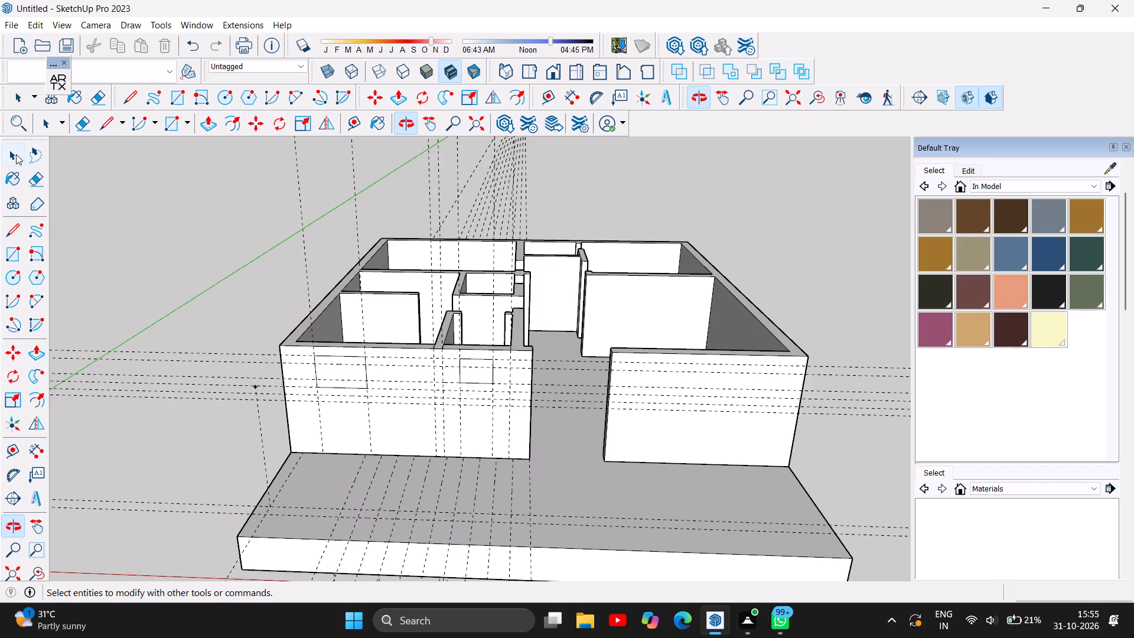
pyautogui.moveTo(503, 416); pyautogui.dragTo(499, 481)
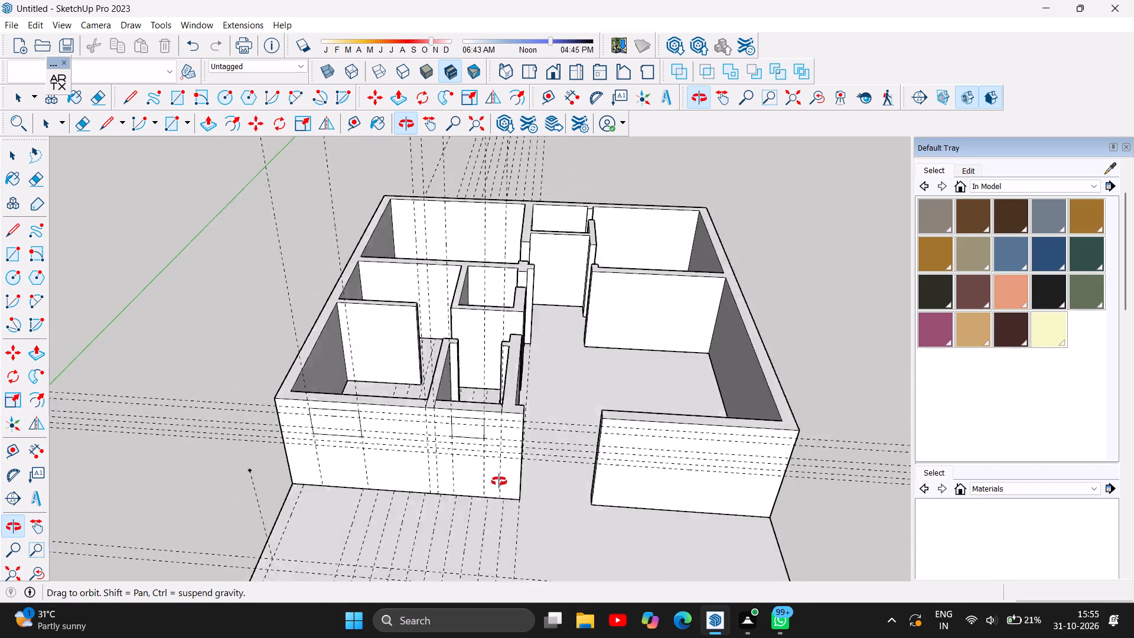
pyautogui.moveTo(499, 481); pyautogui.dragTo(516, 471)
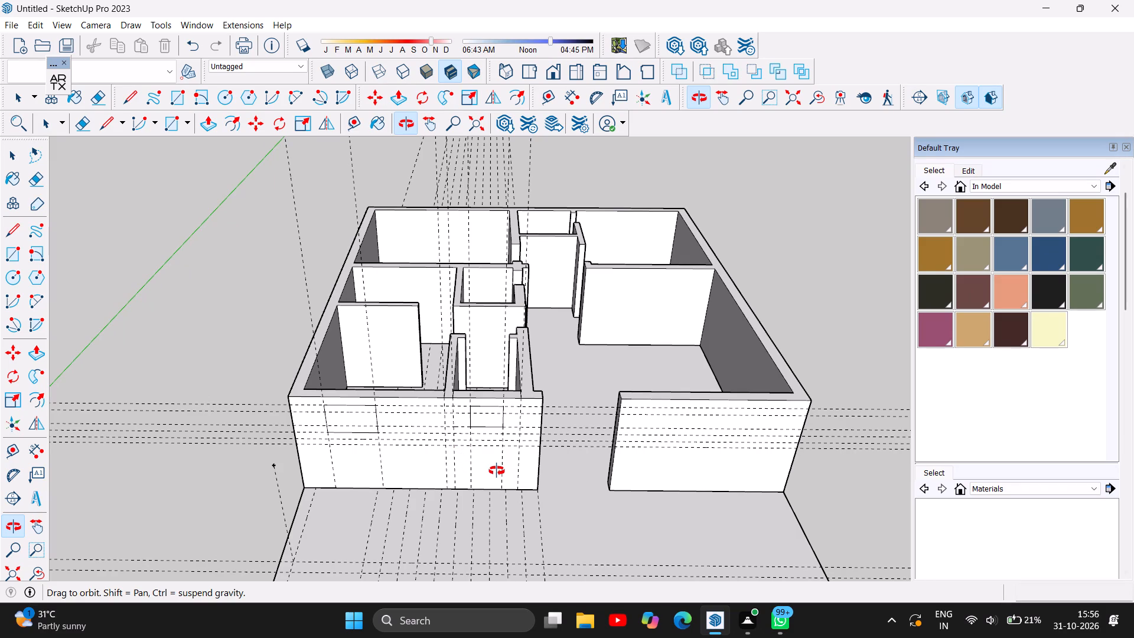
pyautogui.scroll(-1, 497, 471)
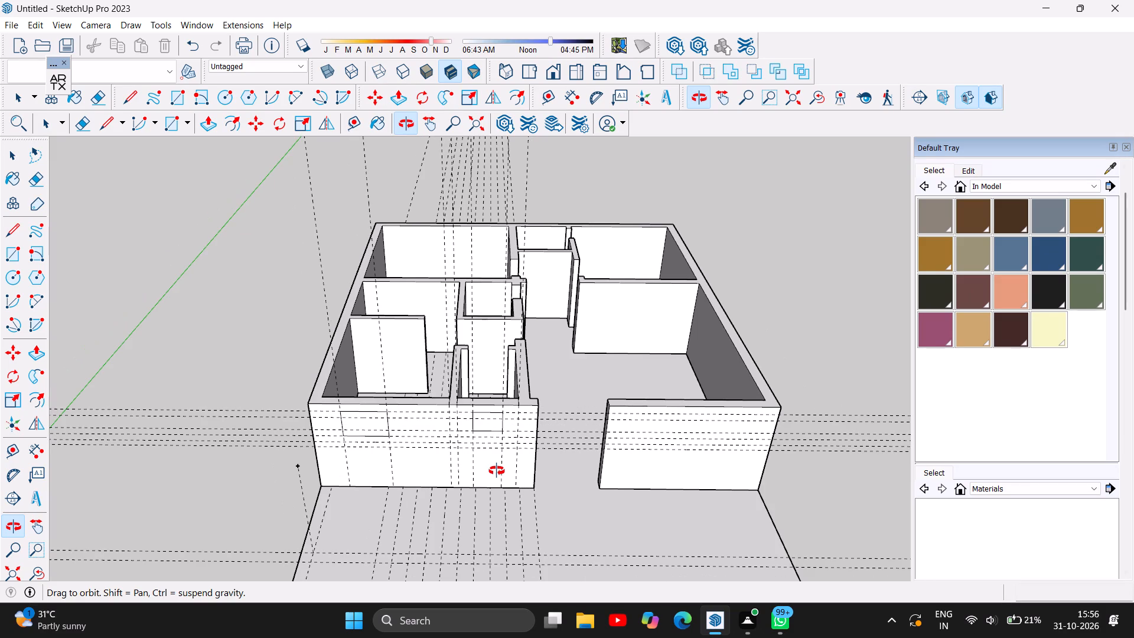
pyautogui.moveTo(599, 493); pyautogui.dragTo(559, 379)
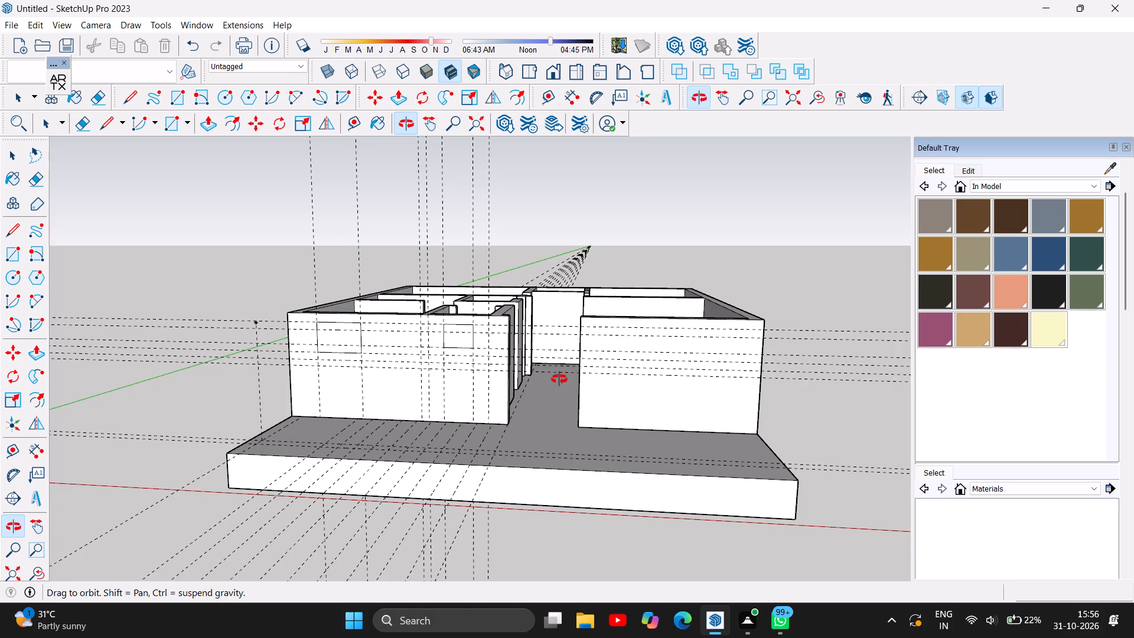
pyautogui.moveTo(510, 411); pyautogui.dragTo(526, 608)
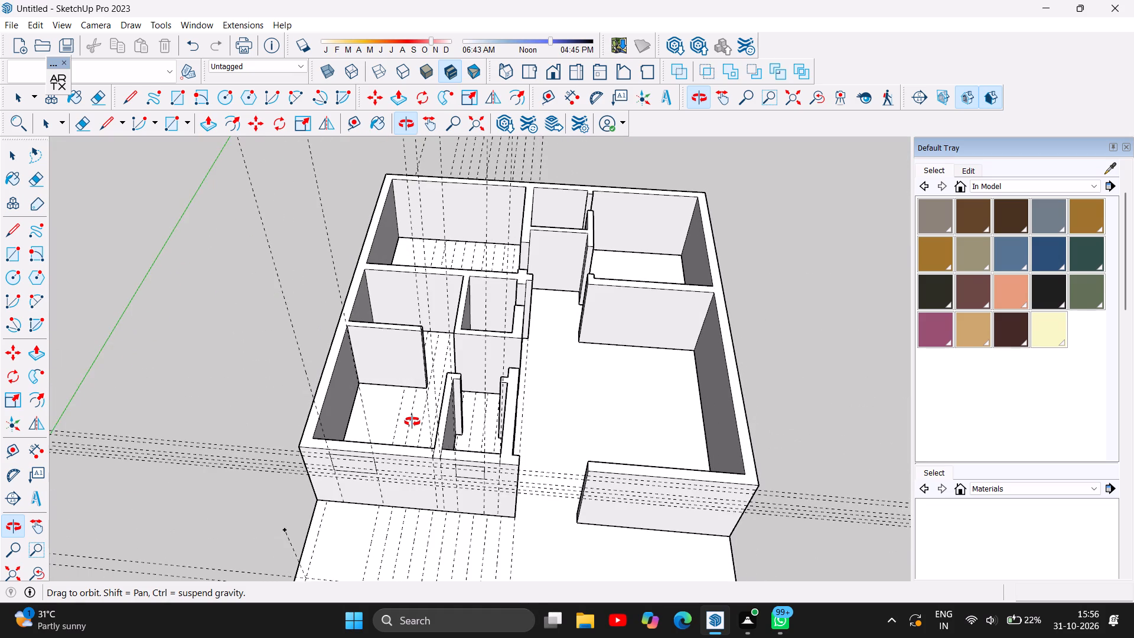
pyautogui.scroll(-1, 411, 421)
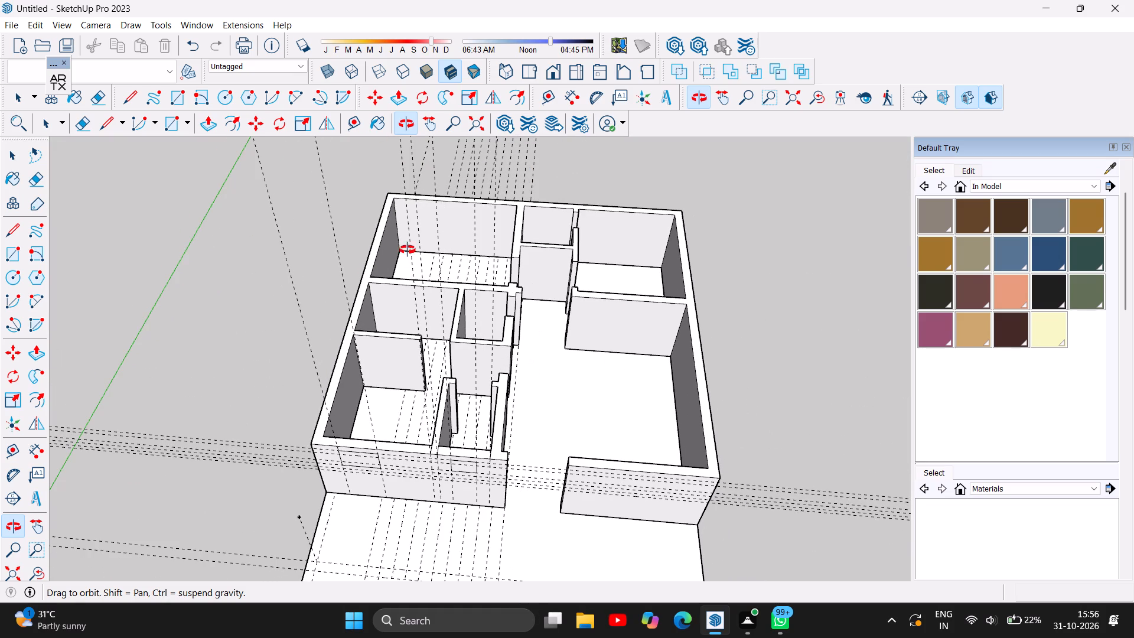
pyautogui.moveTo(574, 345); pyautogui.dragTo(656, 233)
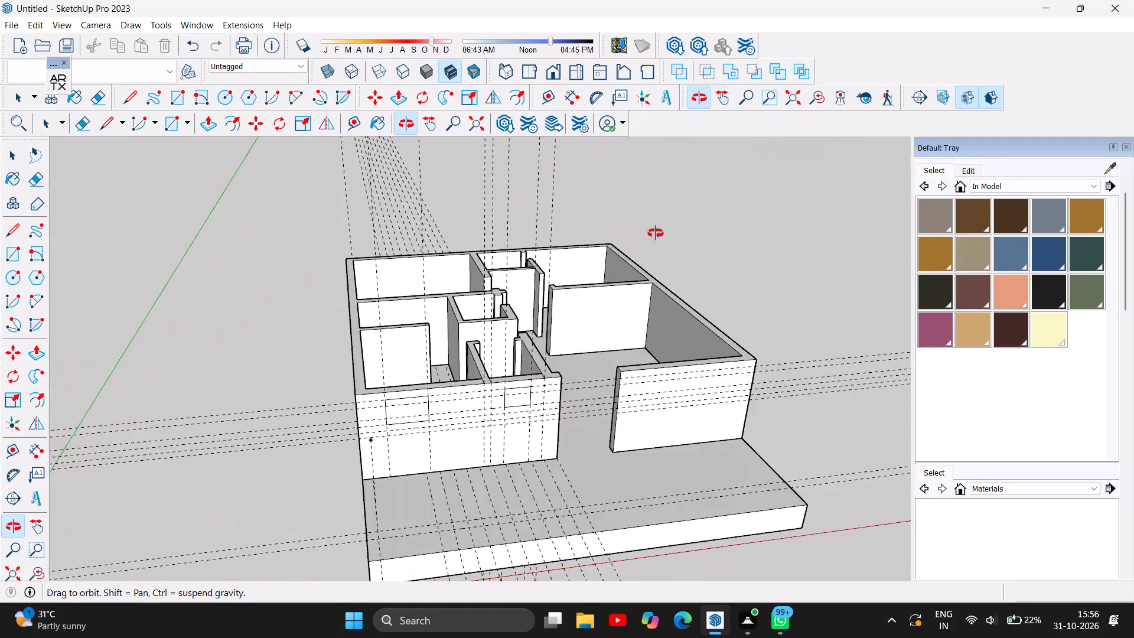
pyautogui.moveTo(656, 233); pyautogui.dragTo(568, 206)
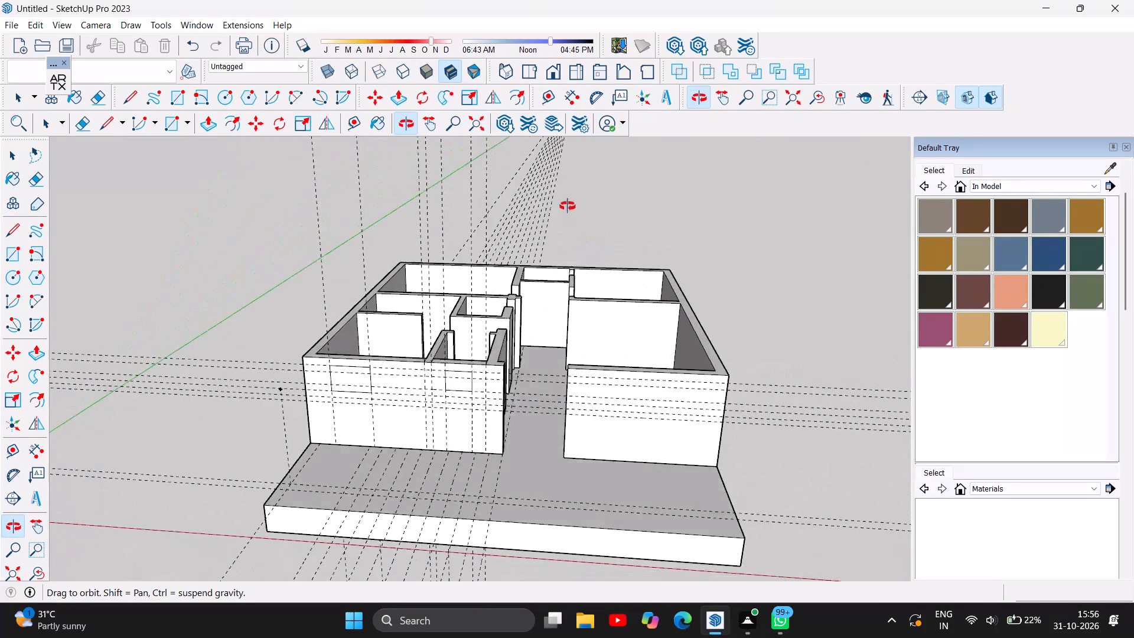
pyautogui.moveTo(568, 206); pyautogui.dragTo(578, 175)
pyautogui.moveTo(604, 324); pyautogui.dragTo(582, 313)
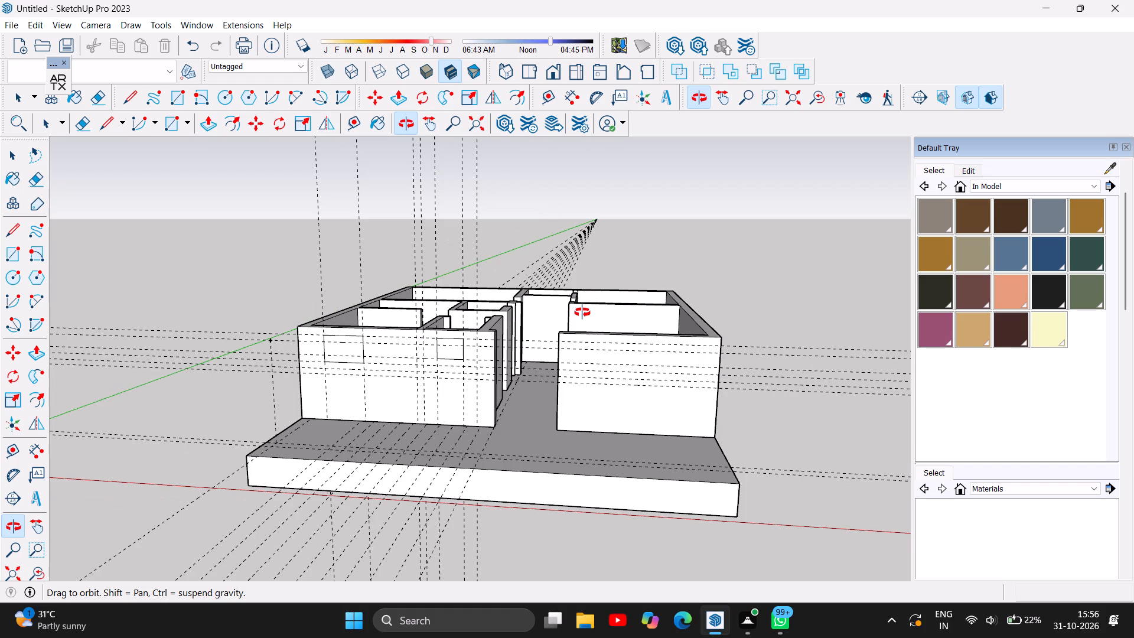
pyautogui.moveTo(507, 395); pyautogui.dragTo(558, 448)
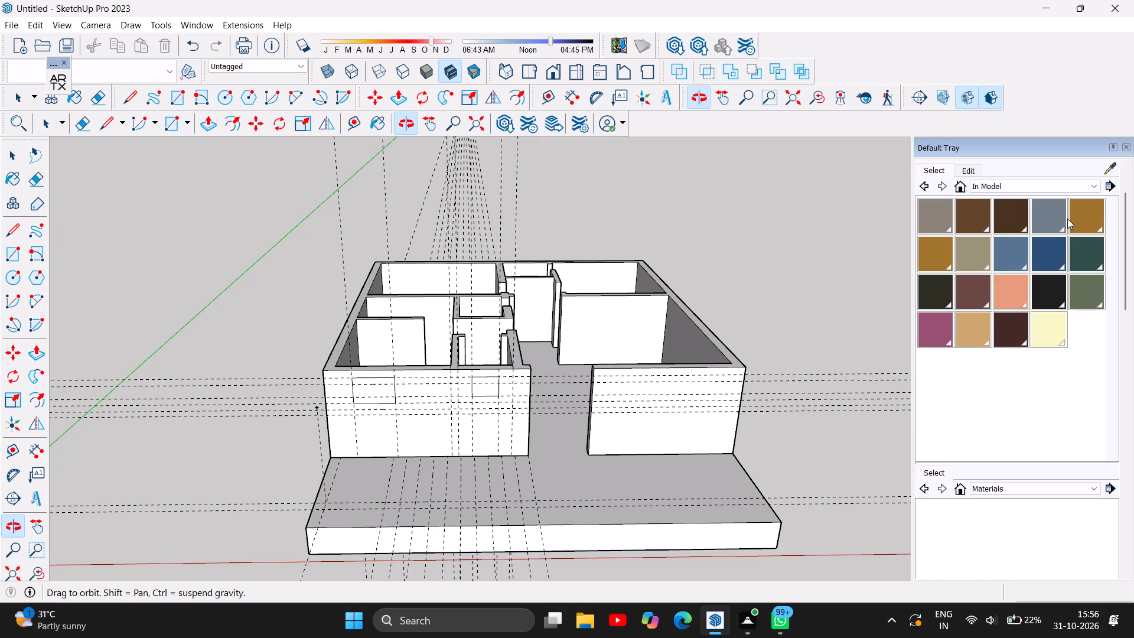
pyautogui.moveTo(623, 450); pyautogui.dragTo(563, 417)
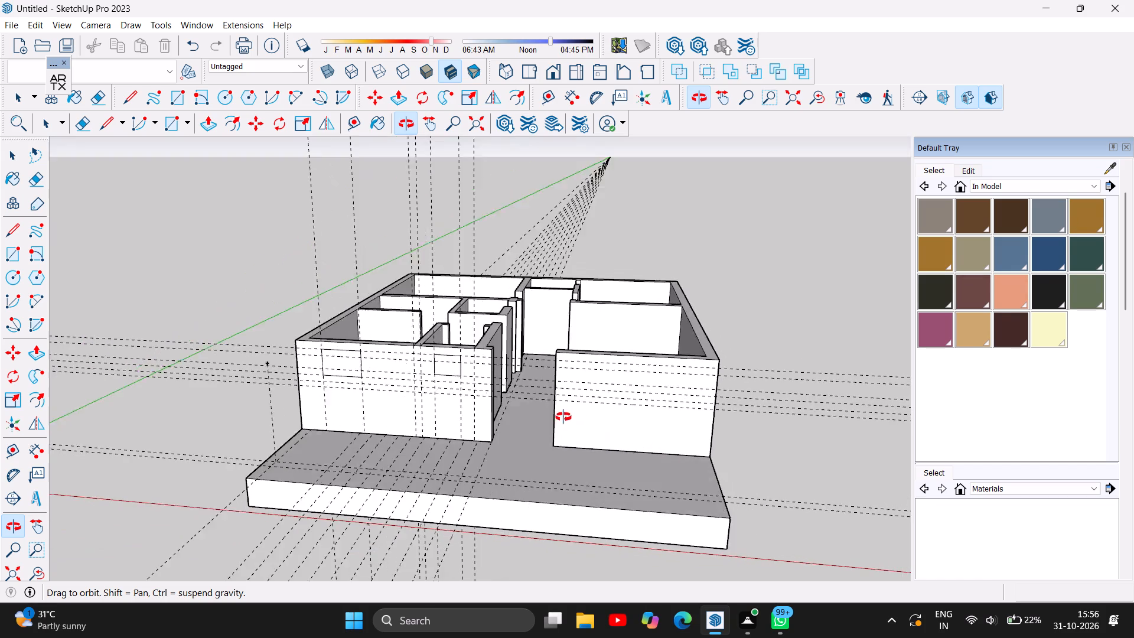
pyautogui.moveTo(563, 417); pyautogui.dragTo(546, 408)
pyautogui.moveTo(358, 375); pyautogui.dragTo(406, 390)
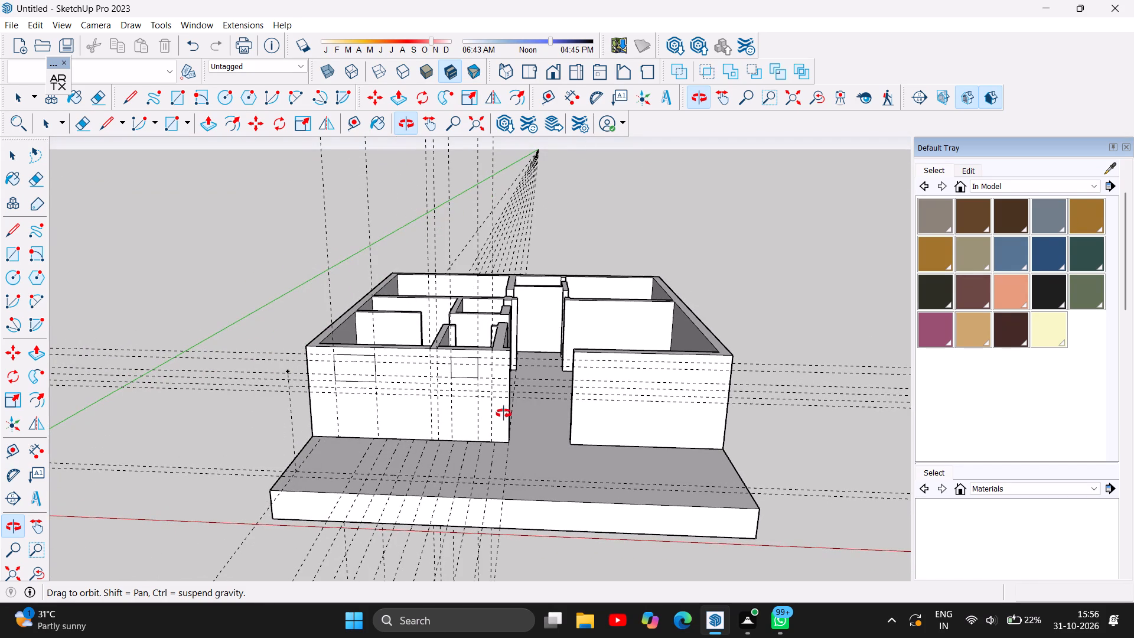
# Inspect the interior room layout from above, checking the partition walls, door openings and passage between the rooms.
pyautogui.scroll(1, 492, 376)
pyautogui.moveTo(440, 389); pyautogui.dragTo(455, 541)
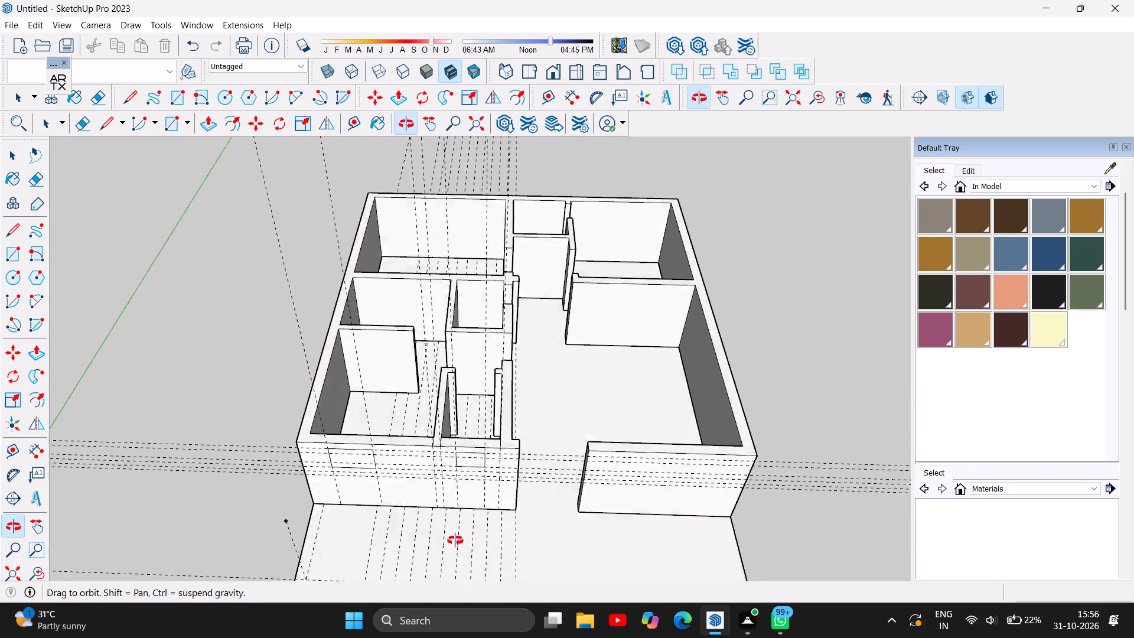
pyautogui.moveTo(455, 541); pyautogui.dragTo(458, 549)
pyautogui.moveTo(507, 440); pyautogui.dragTo(498, 511)
pyautogui.moveTo(610, 324); pyautogui.dragTo(596, 354)
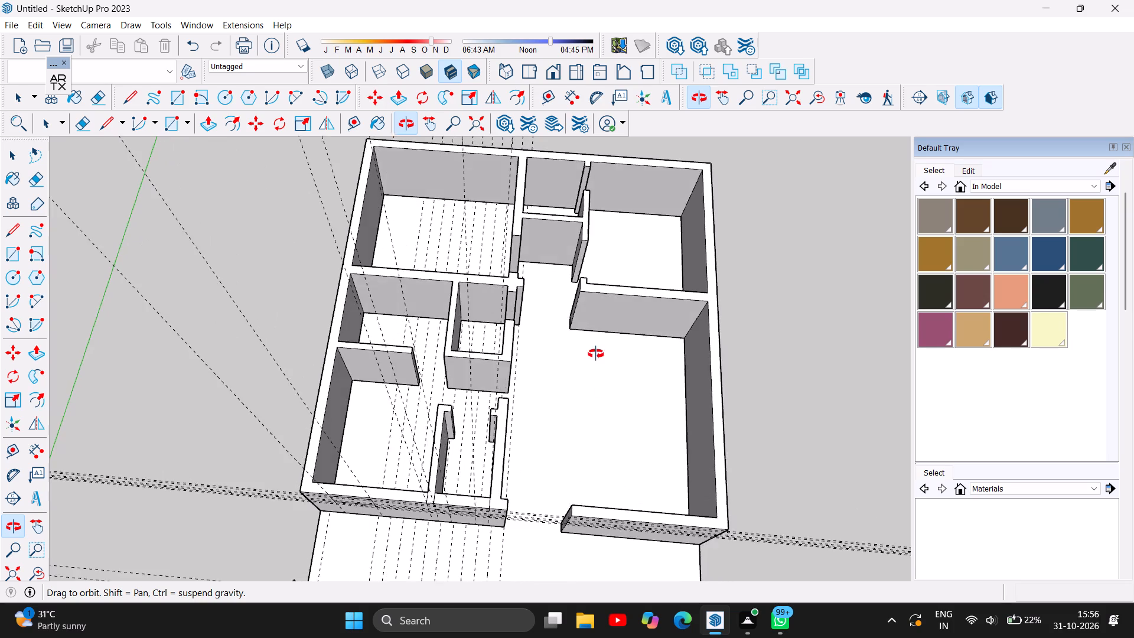
pyautogui.moveTo(596, 354); pyautogui.dragTo(603, 412)
pyautogui.scroll(3, 569, 188)
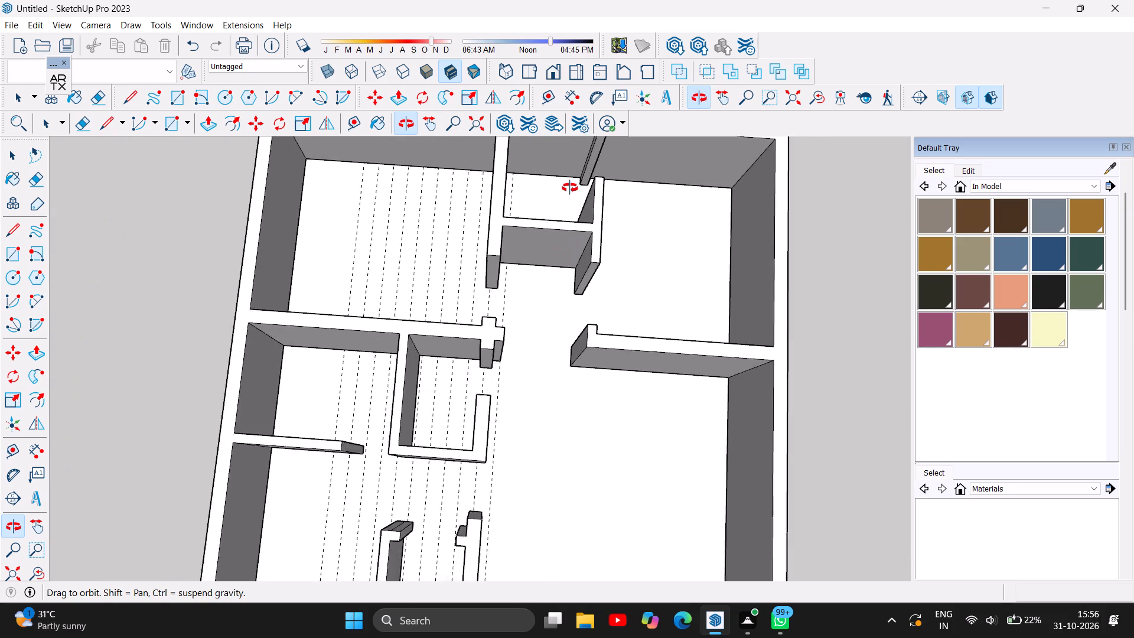
pyautogui.scroll(2, 570, 188)
pyautogui.moveTo(572, 362); pyautogui.dragTo(578, 315)
pyautogui.scroll(-1, 558, 275)
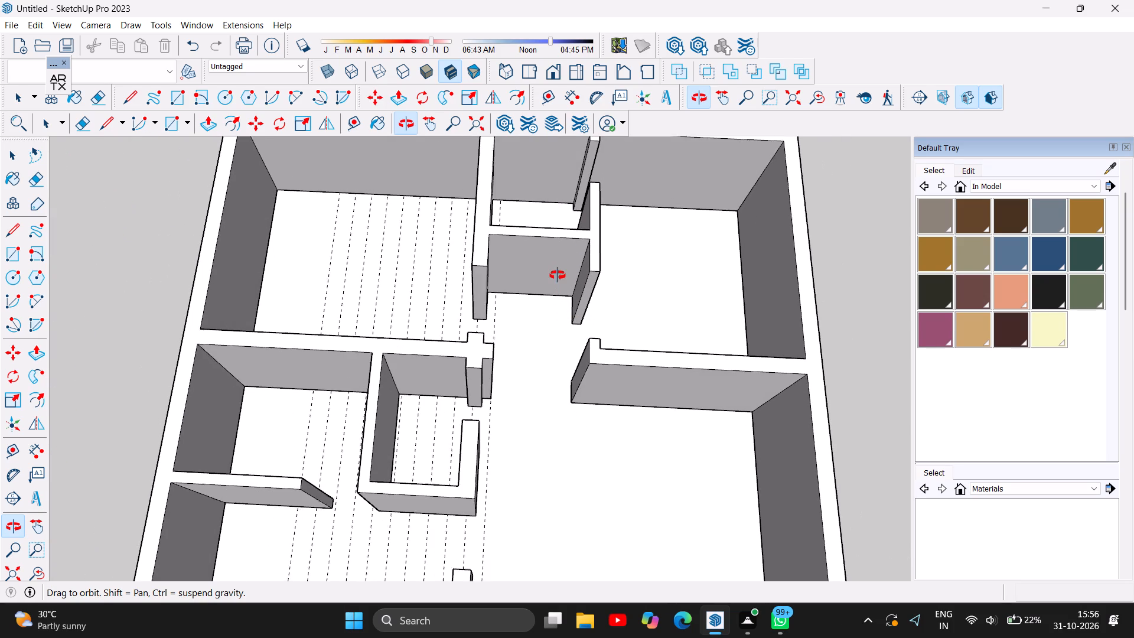
pyautogui.scroll(-2, 558, 275)
pyautogui.scroll(-4, 535, 340)
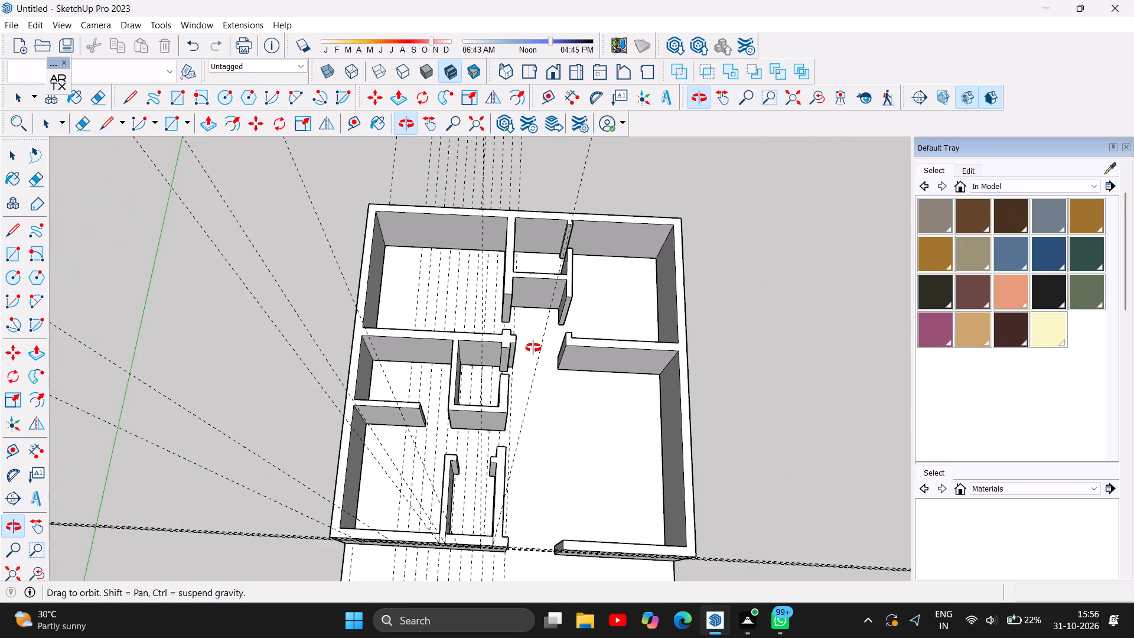
pyautogui.scroll(4, 454, 538)
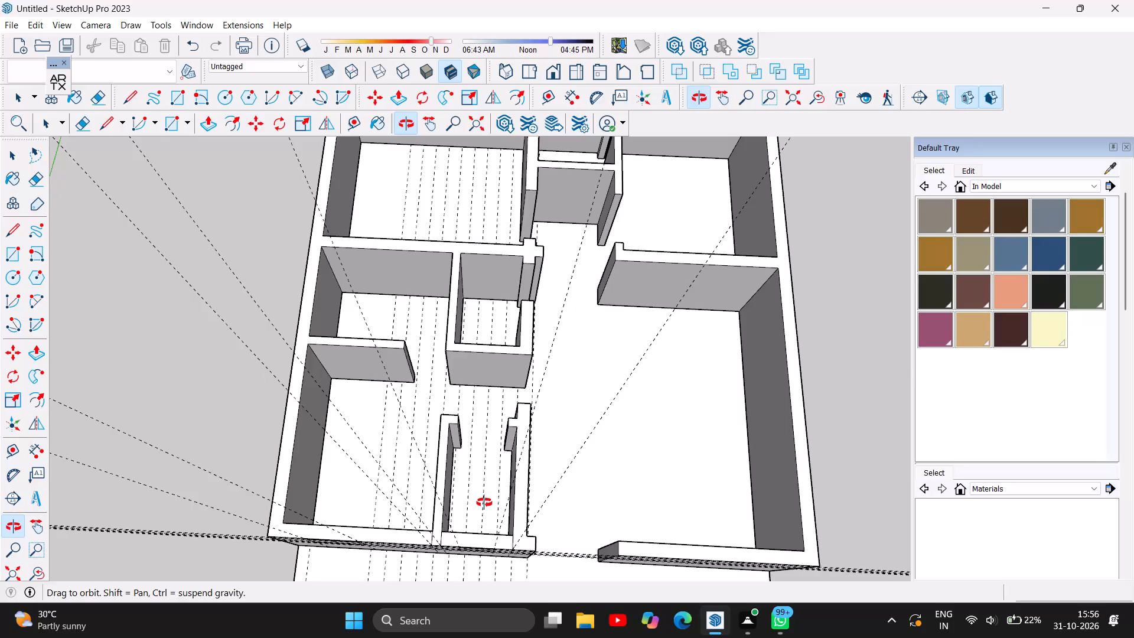
pyautogui.scroll(-3, 484, 502)
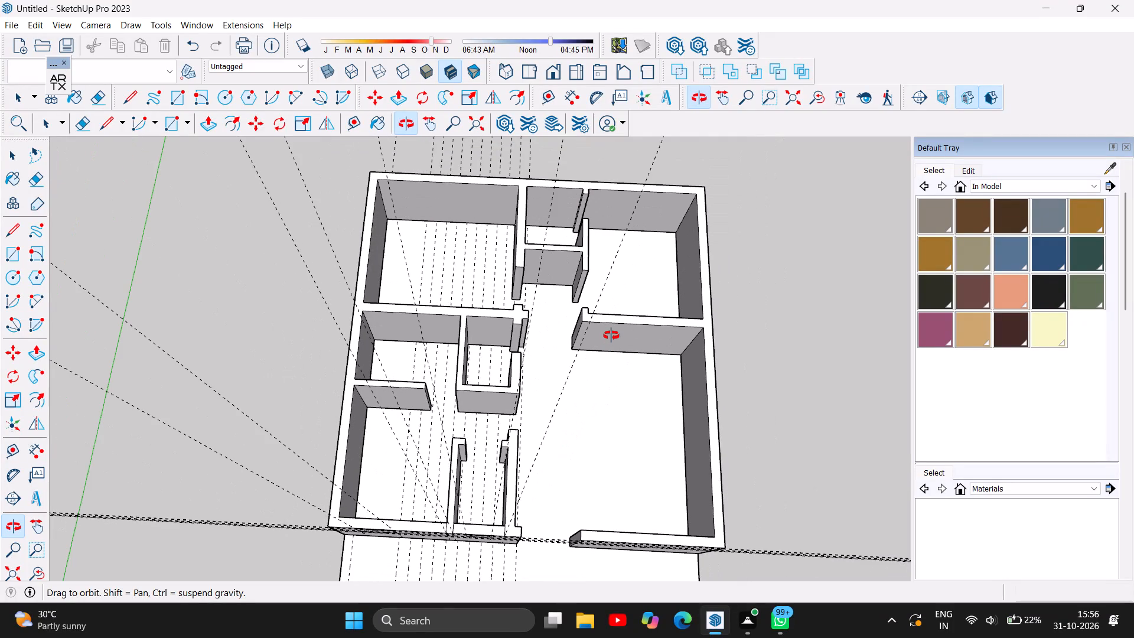
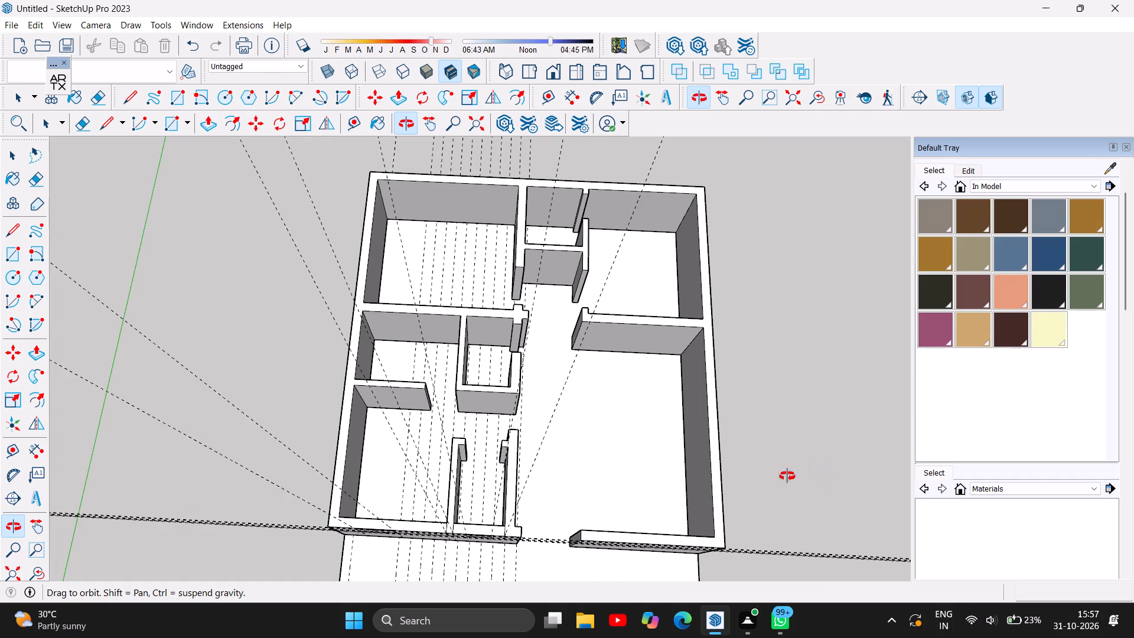
# Examine the house from the front, both sides and above, checking the room layout, partition walls and door openings.
pyautogui.moveTo(782, 539); pyautogui.dragTo(771, 277)
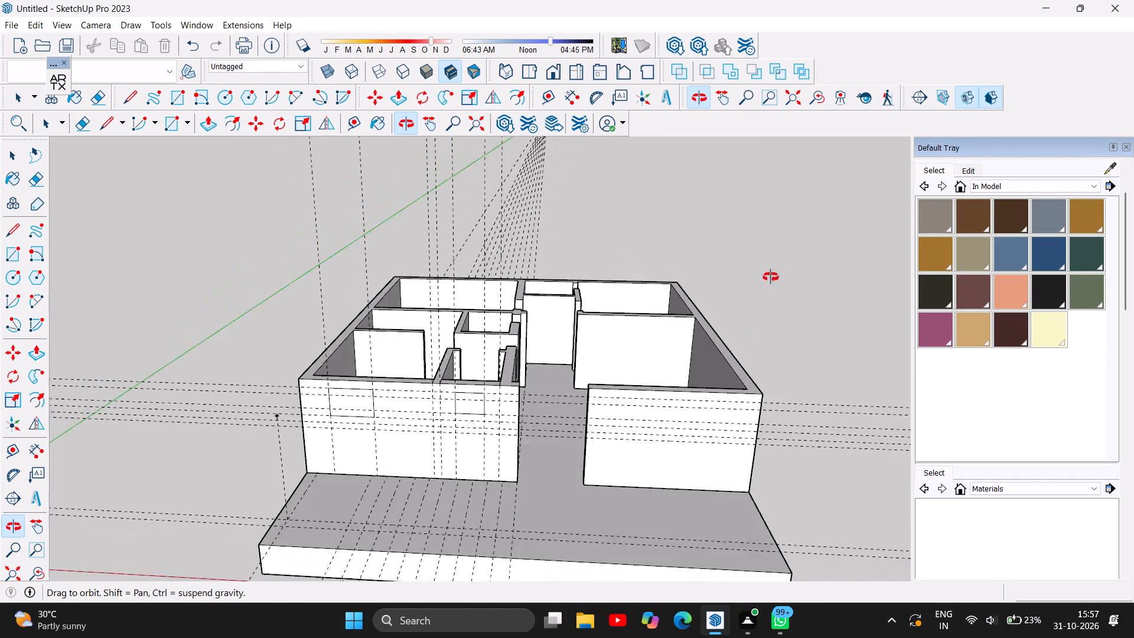
pyautogui.moveTo(771, 277); pyautogui.dragTo(771, 274)
pyautogui.moveTo(528, 588); pyautogui.dragTo(572, 524)
pyautogui.moveTo(478, 513); pyautogui.dragTo(495, 509)
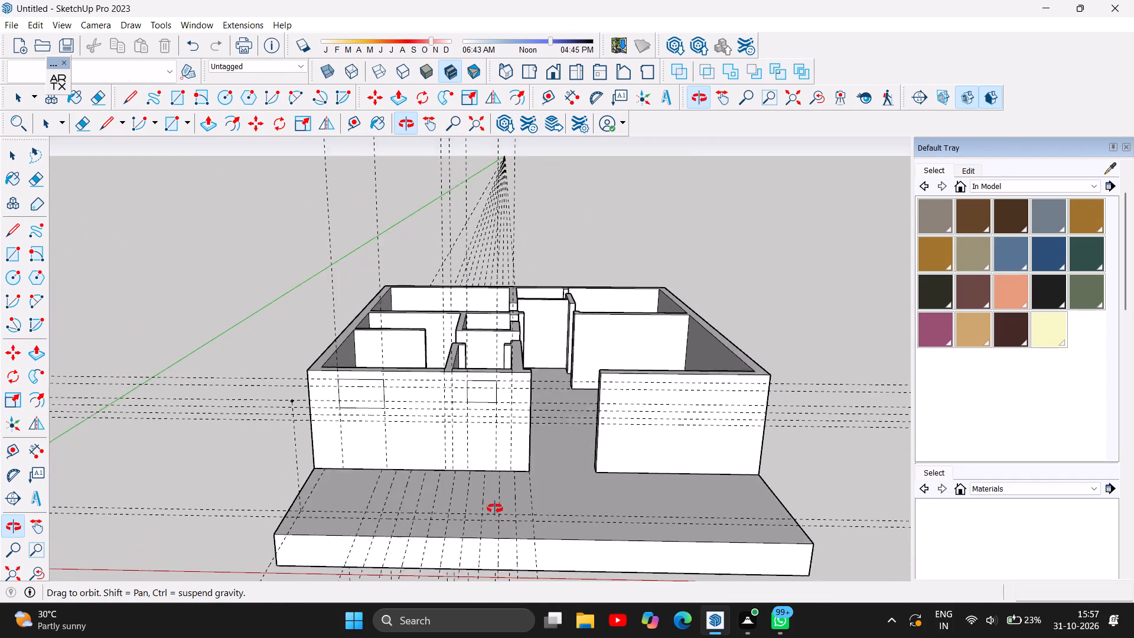
pyautogui.moveTo(495, 509); pyautogui.dragTo(500, 516)
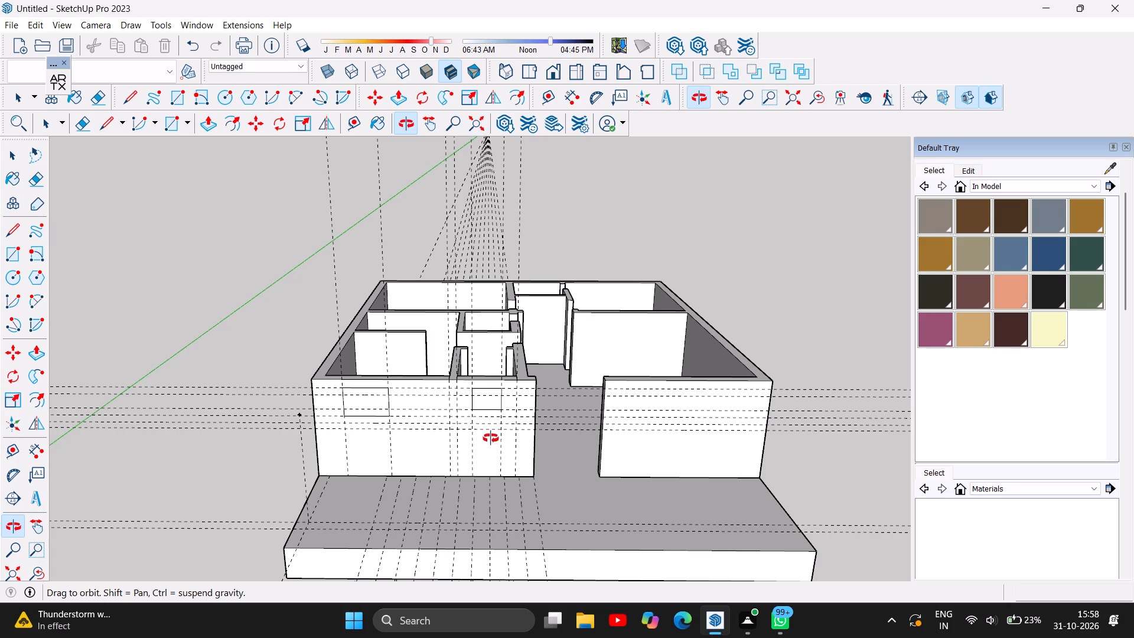
pyautogui.moveTo(491, 438); pyautogui.dragTo(485, 567)
pyautogui.moveTo(586, 467); pyautogui.dragTo(457, 491)
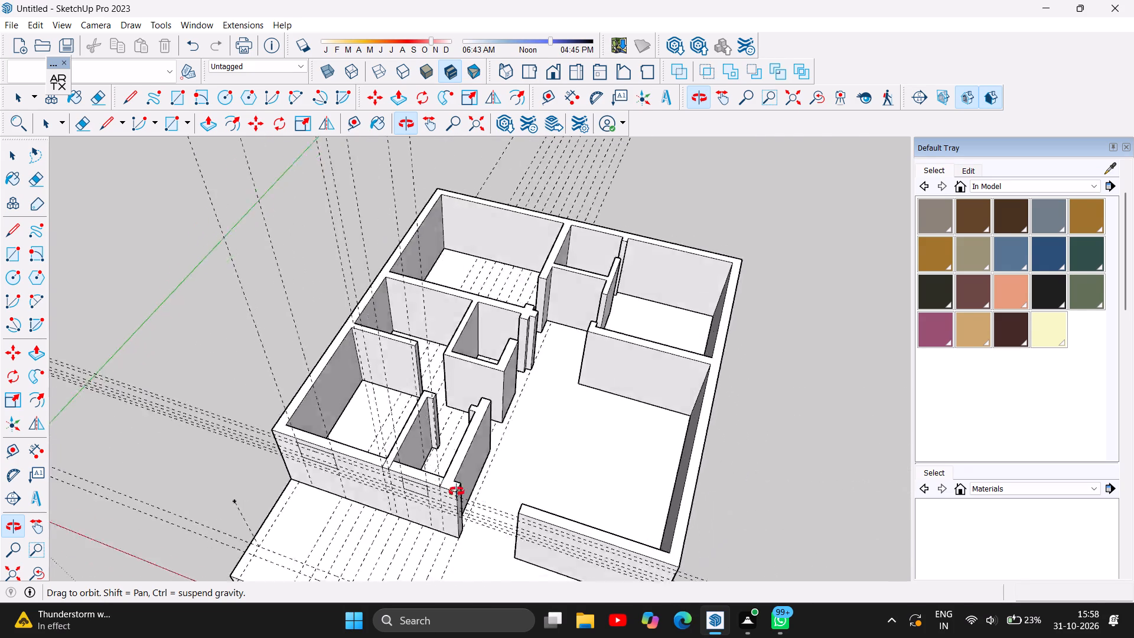
pyautogui.moveTo(457, 491); pyautogui.dragTo(153, 538)
pyautogui.moveTo(149, 534); pyautogui.dragTo(141, 524)
pyautogui.moveTo(113, 492); pyautogui.dragTo(237, 419)
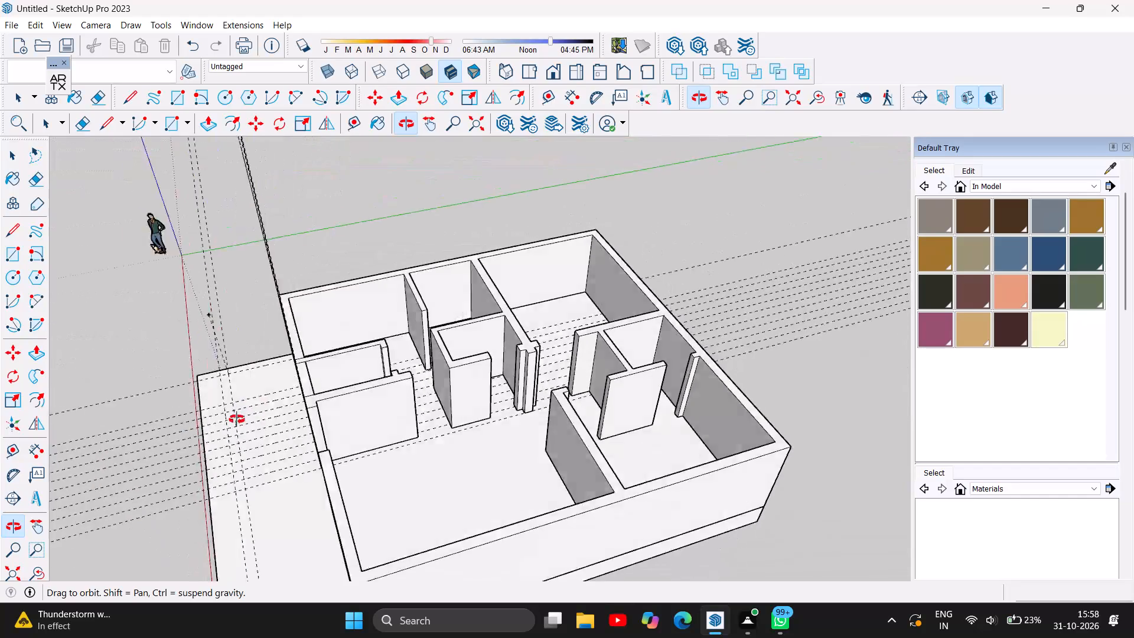
pyautogui.moveTo(237, 419); pyautogui.dragTo(880, 491)
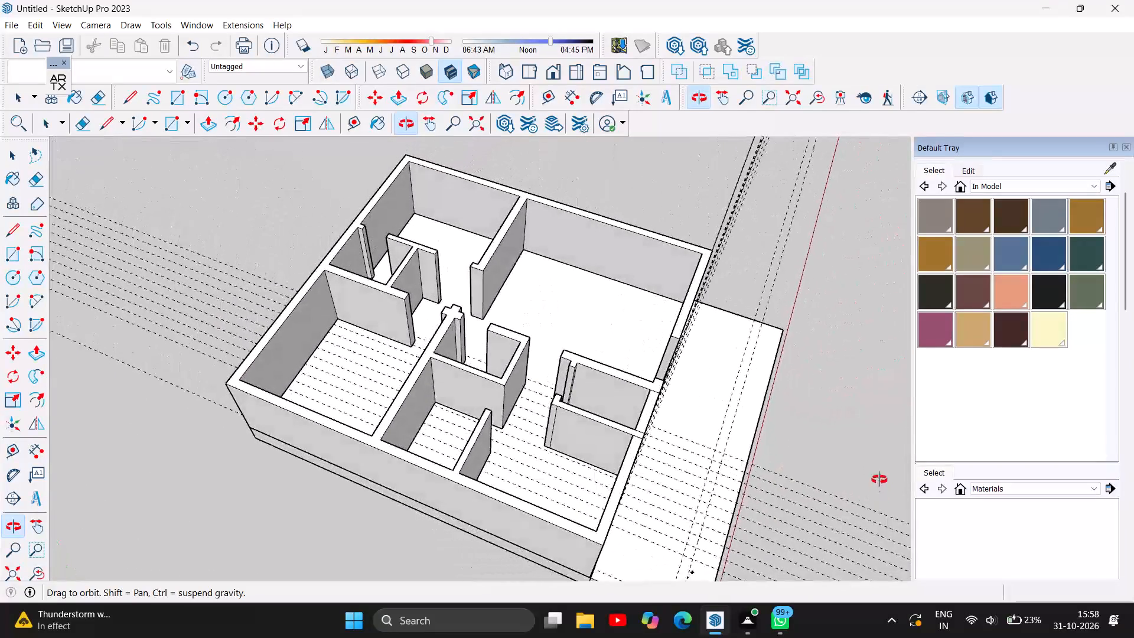
pyautogui.moveTo(734, 374); pyautogui.dragTo(303, 435)
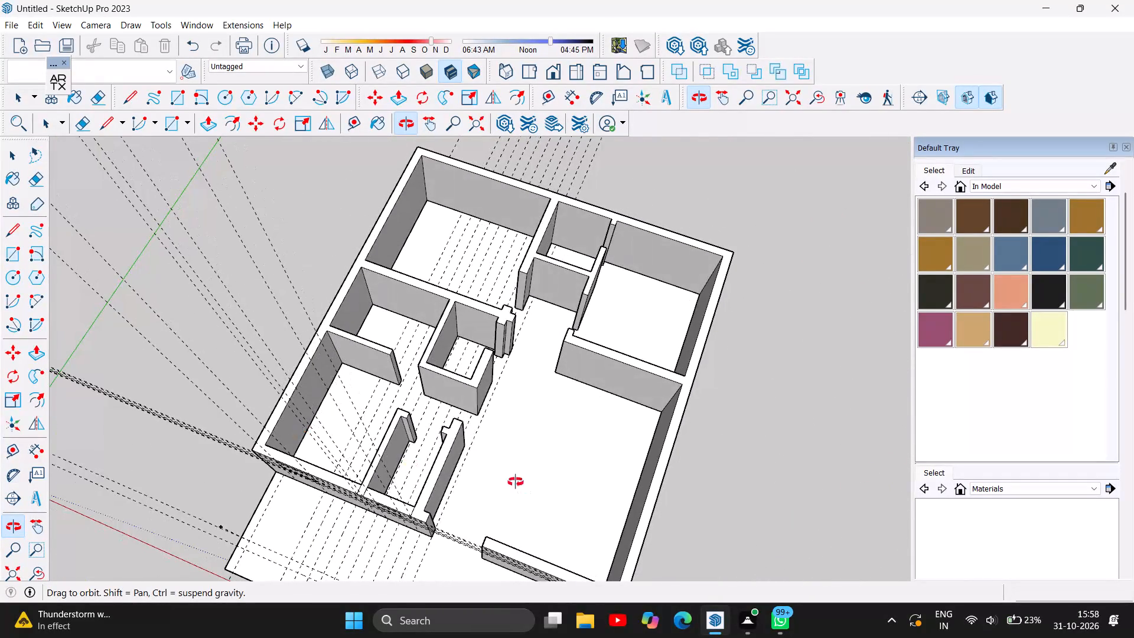
pyautogui.moveTo(516, 481); pyautogui.dragTo(726, 428)
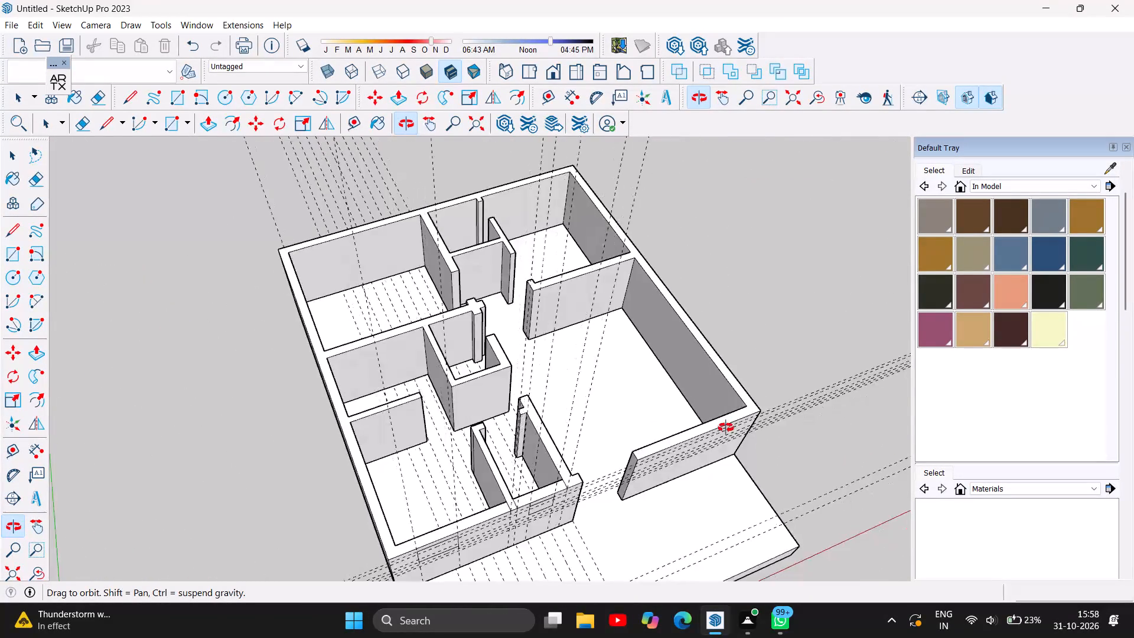
pyautogui.moveTo(726, 428); pyautogui.dragTo(328, 457)
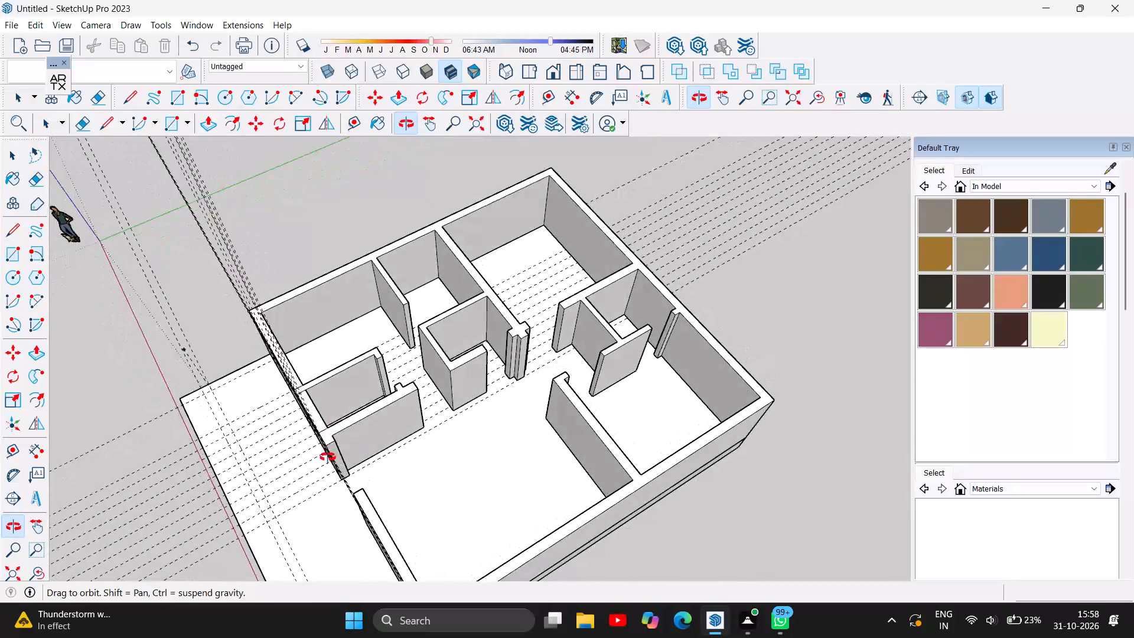
pyautogui.moveTo(328, 457); pyautogui.dragTo(320, 493)
pyautogui.moveTo(432, 298); pyautogui.dragTo(408, 406)
pyautogui.moveTo(408, 406); pyautogui.dragTo(515, 362)
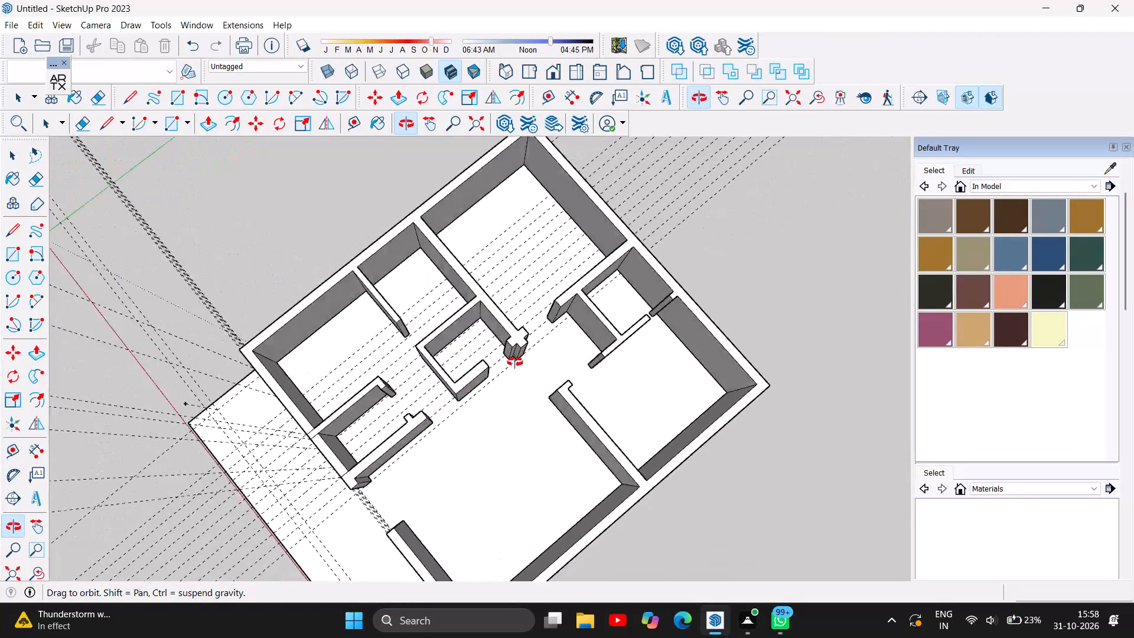
pyautogui.moveTo(515, 362); pyautogui.dragTo(622, 284)
pyautogui.moveTo(517, 356); pyautogui.dragTo(429, 350)
pyautogui.moveTo(448, 409); pyautogui.dragTo(681, 301)
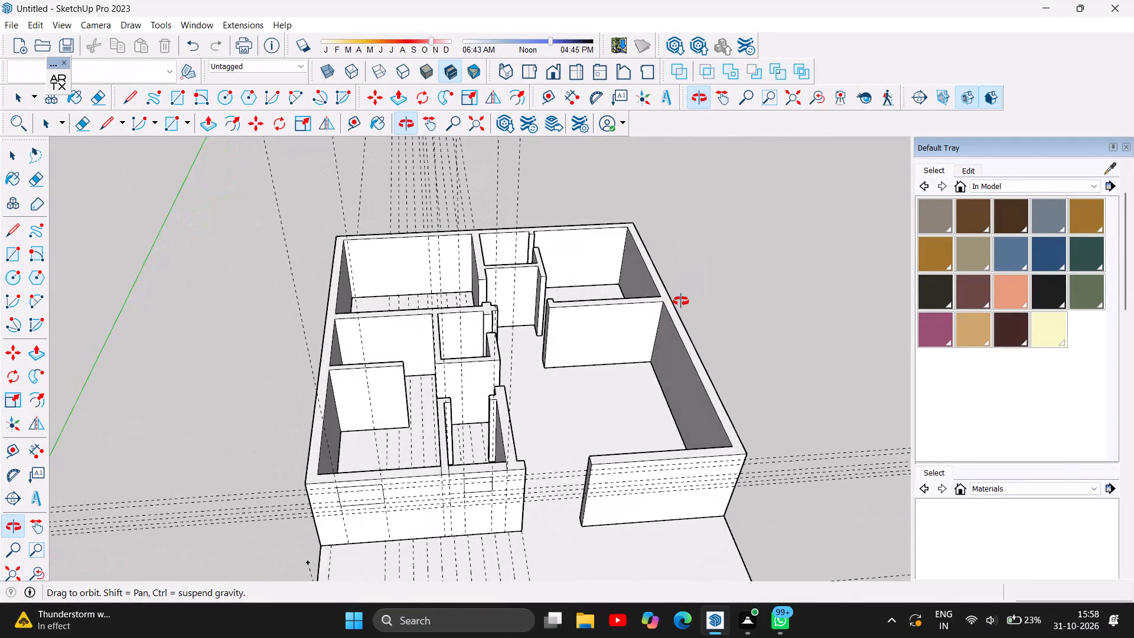
pyautogui.moveTo(681, 301); pyautogui.dragTo(682, 301)
pyautogui.click(682, 301)
pyautogui.moveTo(618, 360); pyautogui.dragTo(517, 362)
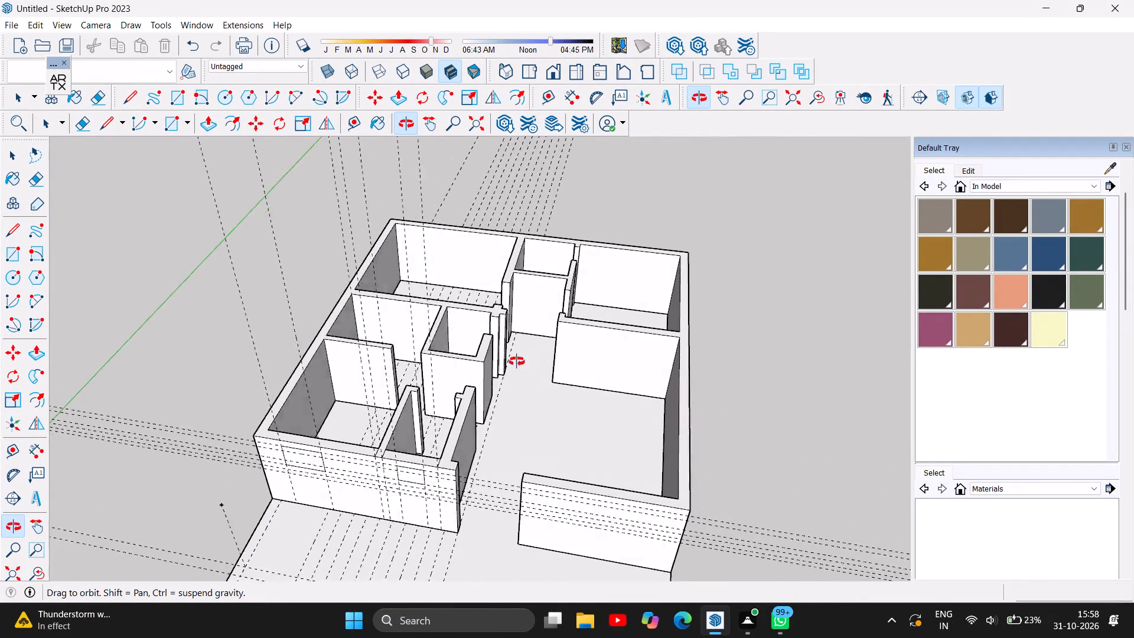
pyautogui.moveTo(517, 362); pyautogui.dragTo(499, 372)
pyautogui.moveTo(445, 382); pyautogui.dragTo(546, 415)
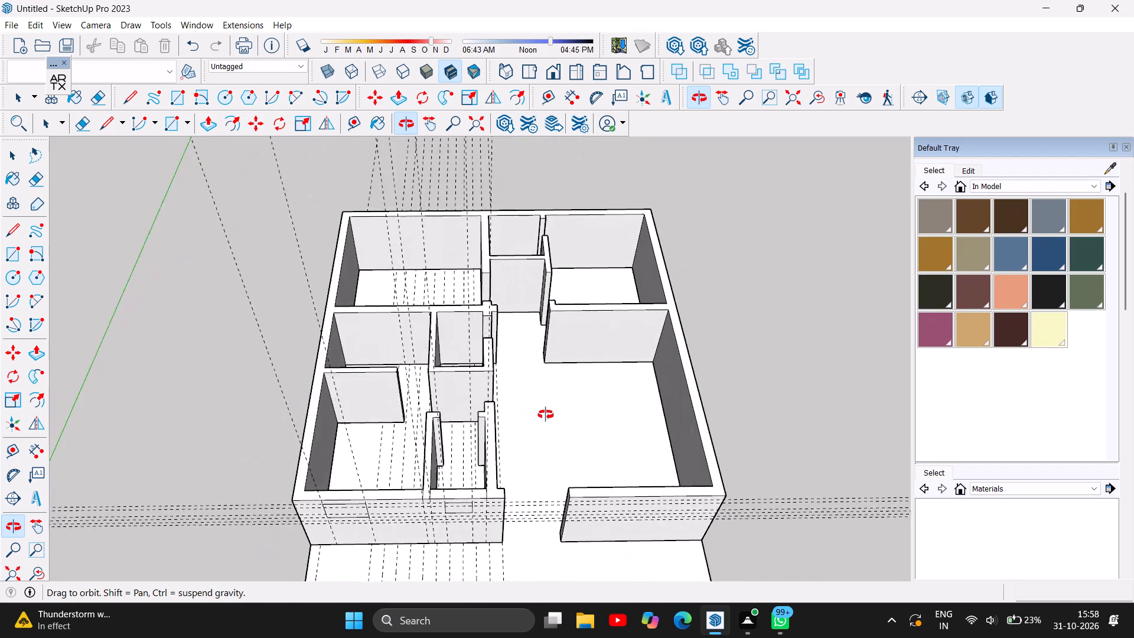
pyautogui.moveTo(546, 415); pyautogui.dragTo(579, 393)
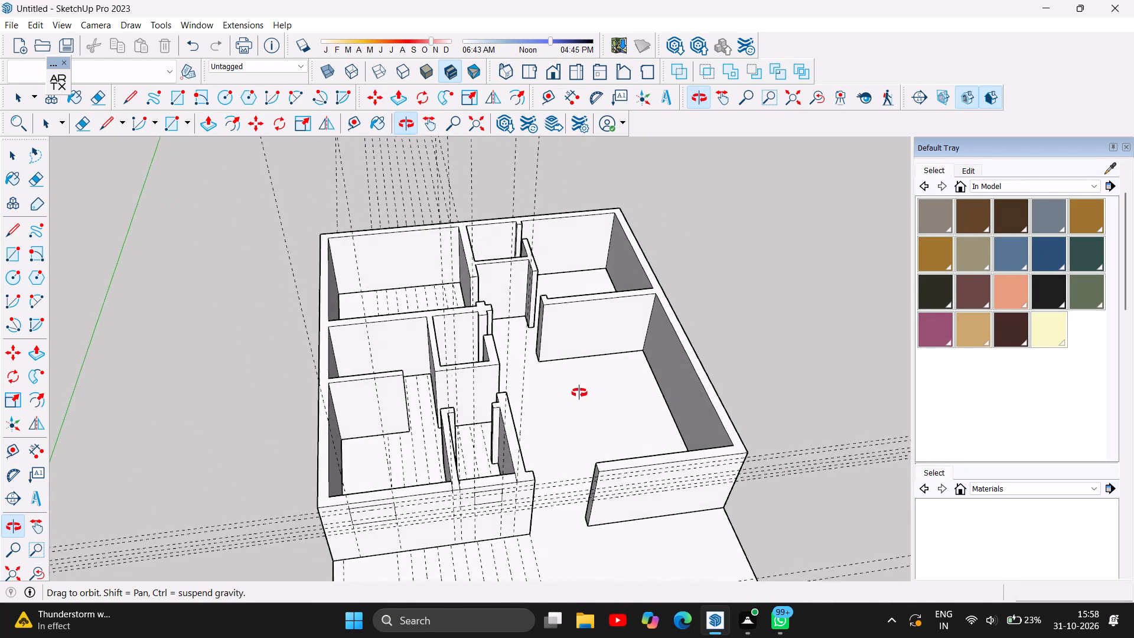
pyautogui.moveTo(579, 393); pyautogui.dragTo(552, 420)
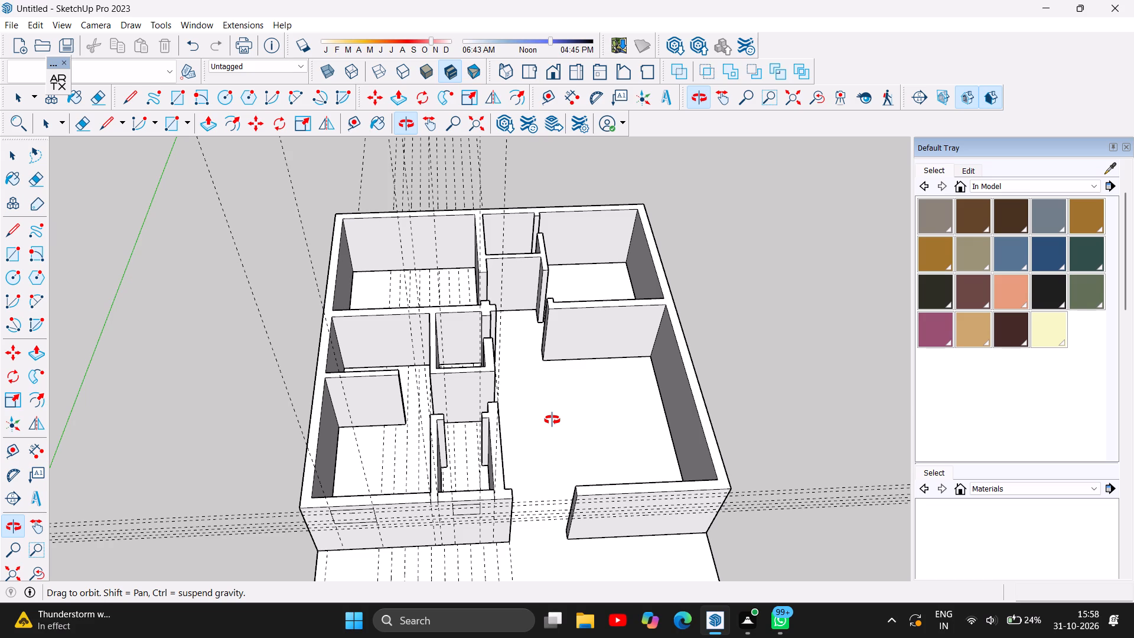
# Inspect the front walls at low and oblique angles, checking the two window outlines and the entrance gap.
pyautogui.moveTo(555, 447); pyautogui.dragTo(555, 371)
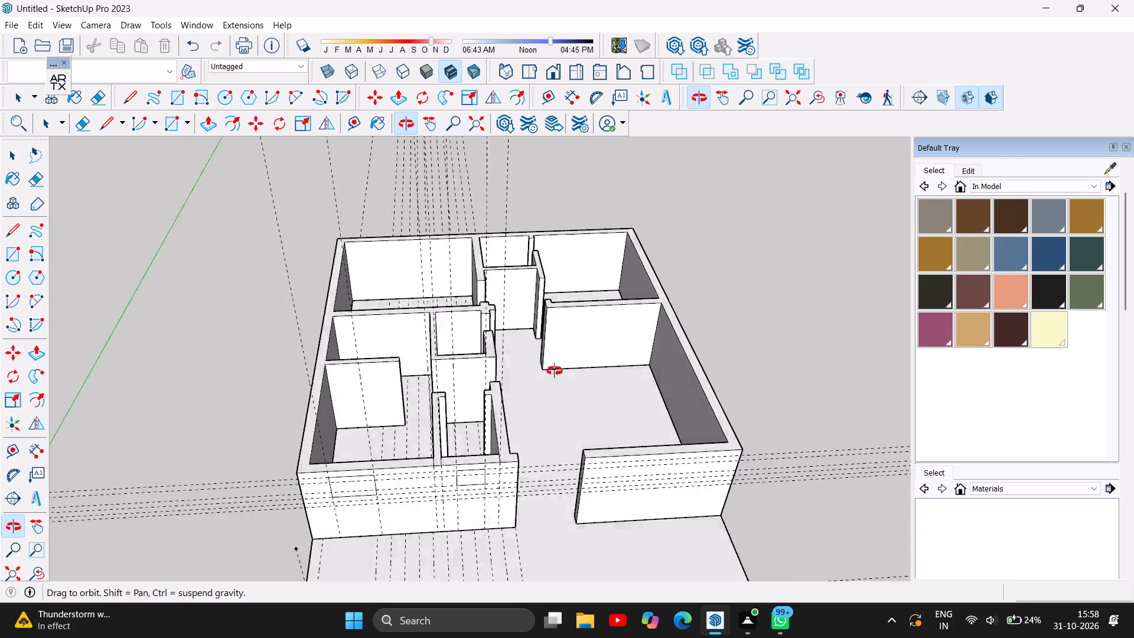
pyautogui.moveTo(555, 371); pyautogui.dragTo(533, 253)
pyautogui.click(533, 253)
pyautogui.moveTo(478, 422); pyautogui.dragTo(519, 403)
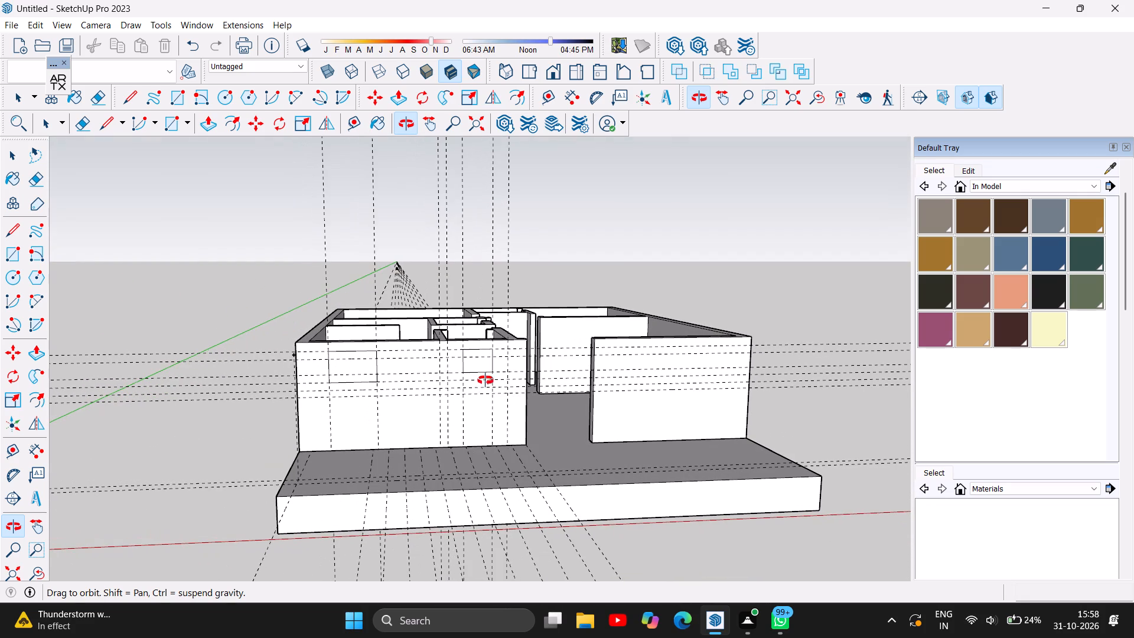
pyautogui.scroll(3, 484, 406)
pyautogui.moveTo(480, 363); pyautogui.dragTo(474, 369)
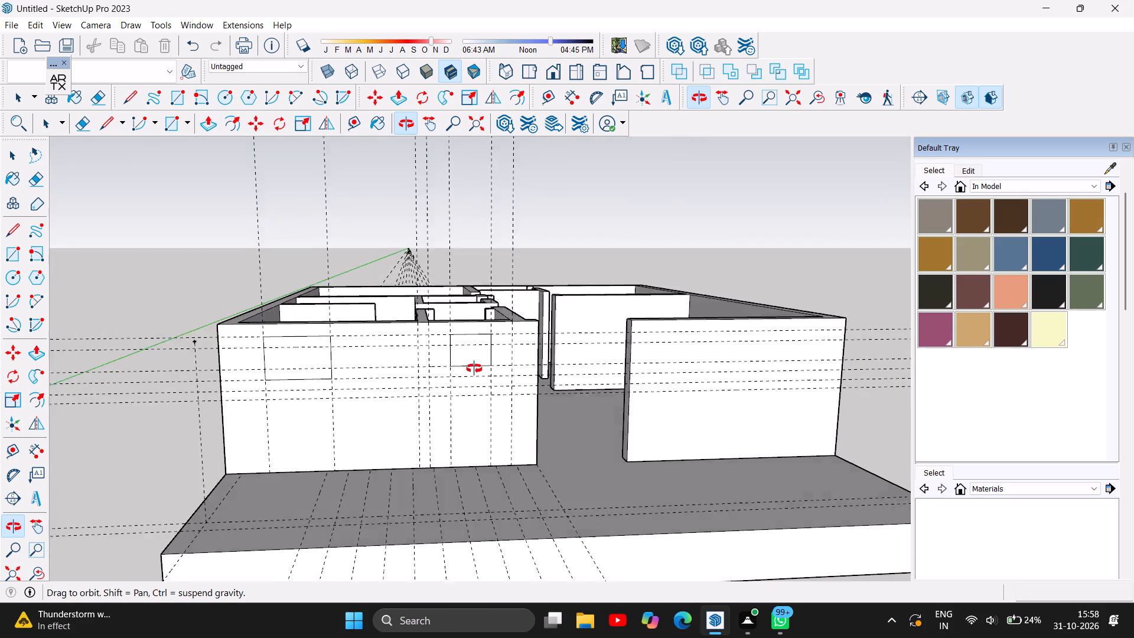
pyautogui.moveTo(474, 369); pyautogui.dragTo(435, 361)
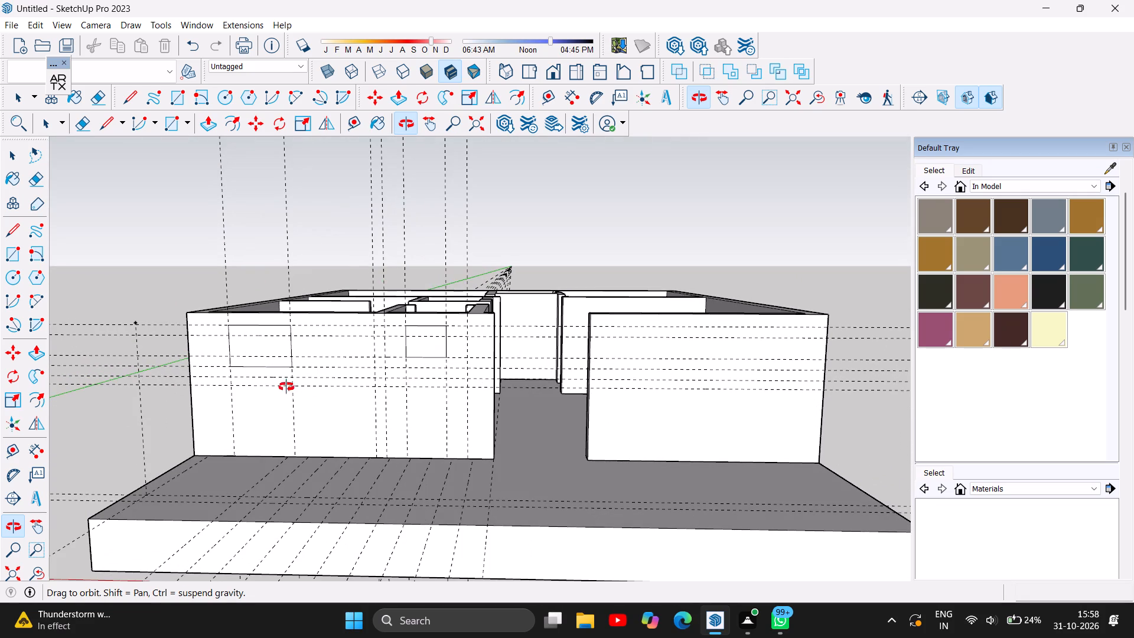
pyautogui.moveTo(311, 404); pyautogui.dragTo(275, 418)
pyautogui.moveTo(363, 431); pyautogui.dragTo(356, 440)
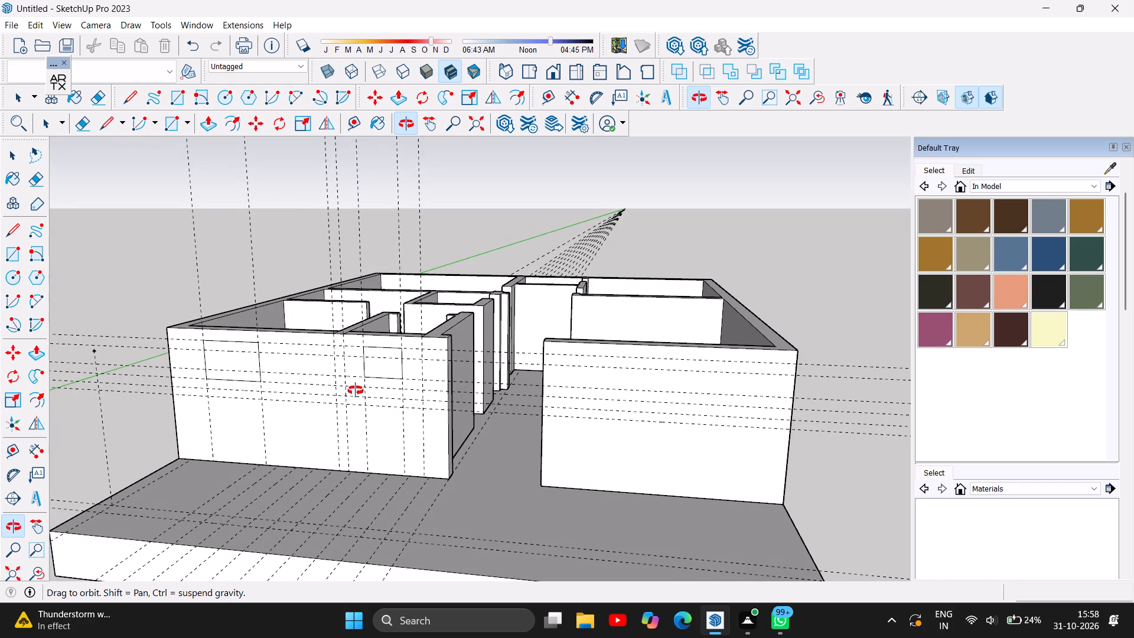
pyautogui.moveTo(478, 417); pyautogui.dragTo(558, 483)
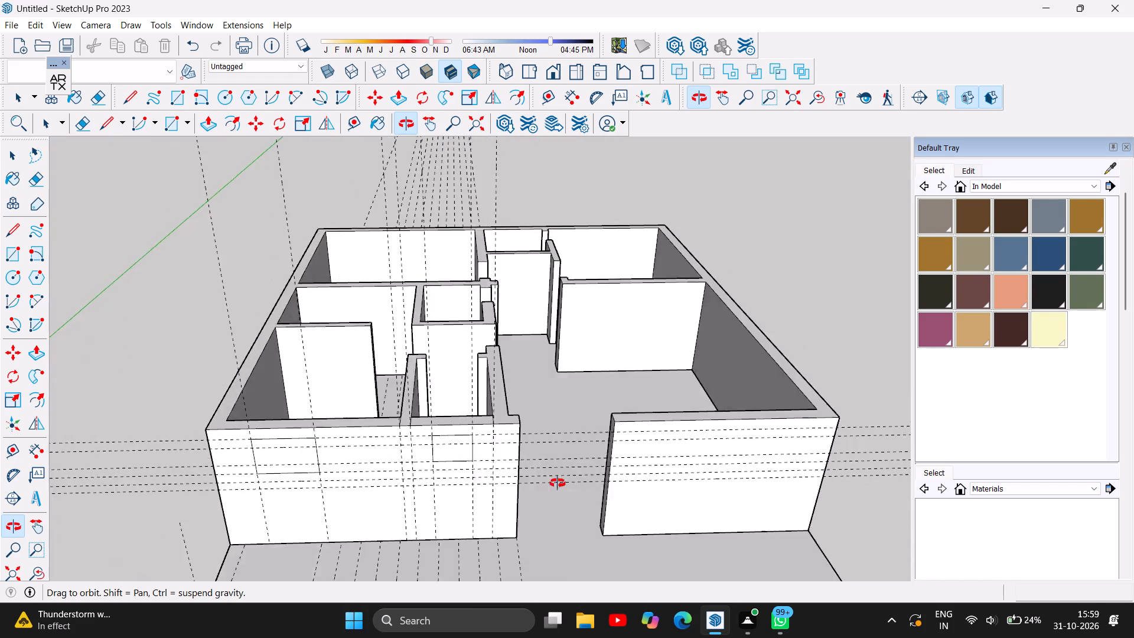
pyautogui.moveTo(558, 483); pyautogui.dragTo(585, 389)
pyautogui.moveTo(571, 382); pyautogui.dragTo(431, 395)
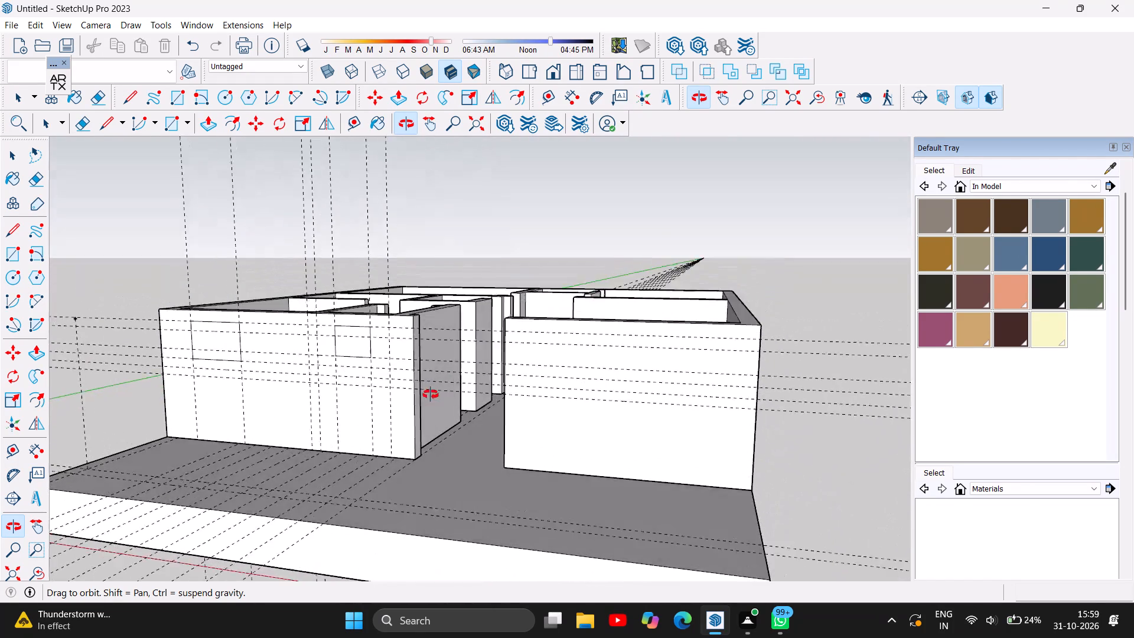
pyautogui.moveTo(431, 395); pyautogui.dragTo(446, 422)
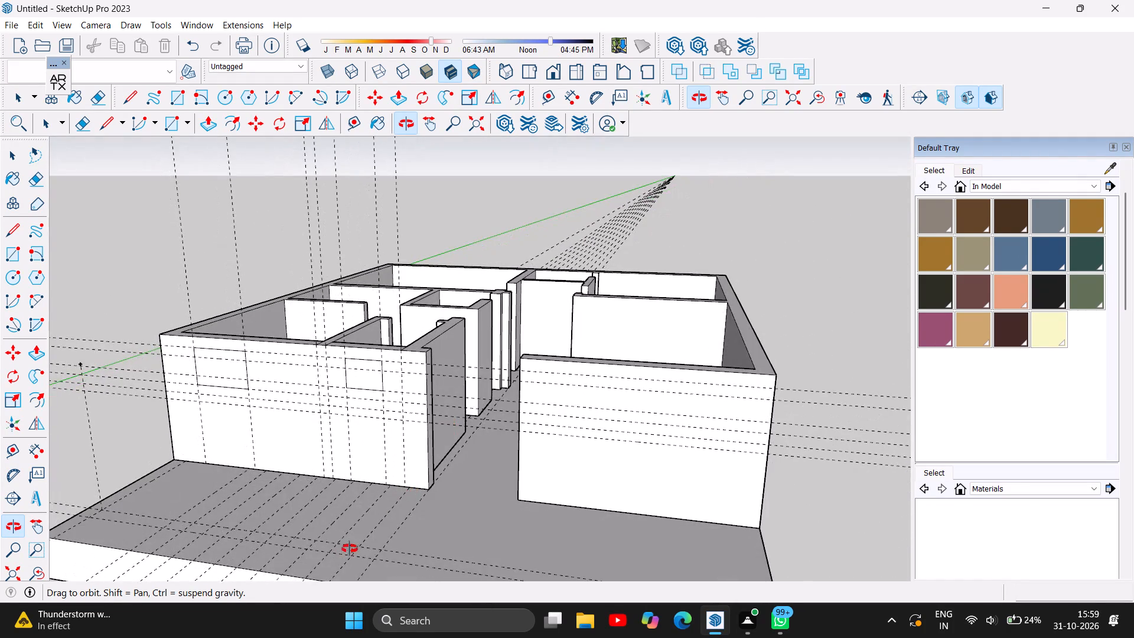
pyautogui.moveTo(379, 510); pyautogui.dragTo(374, 528)
pyautogui.moveTo(499, 366); pyautogui.dragTo(491, 401)
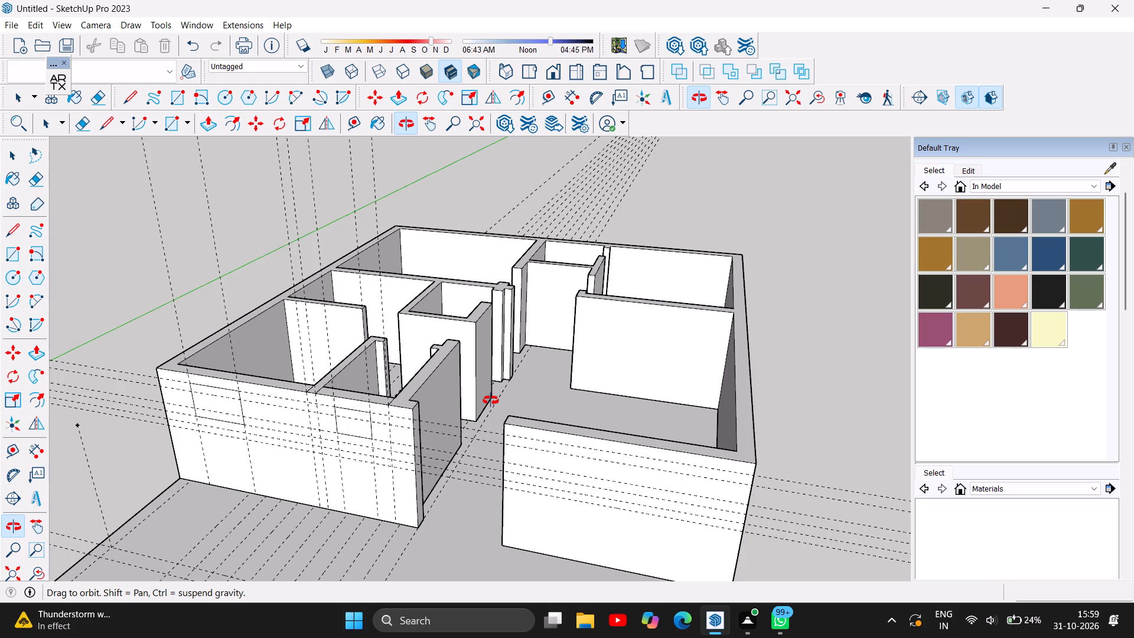
# Review the whole front of the house from raised angles, checking the porch floor guides against the front walls and entrance.
pyautogui.scroll(-1, 517, 310)
pyautogui.click(448, 487)
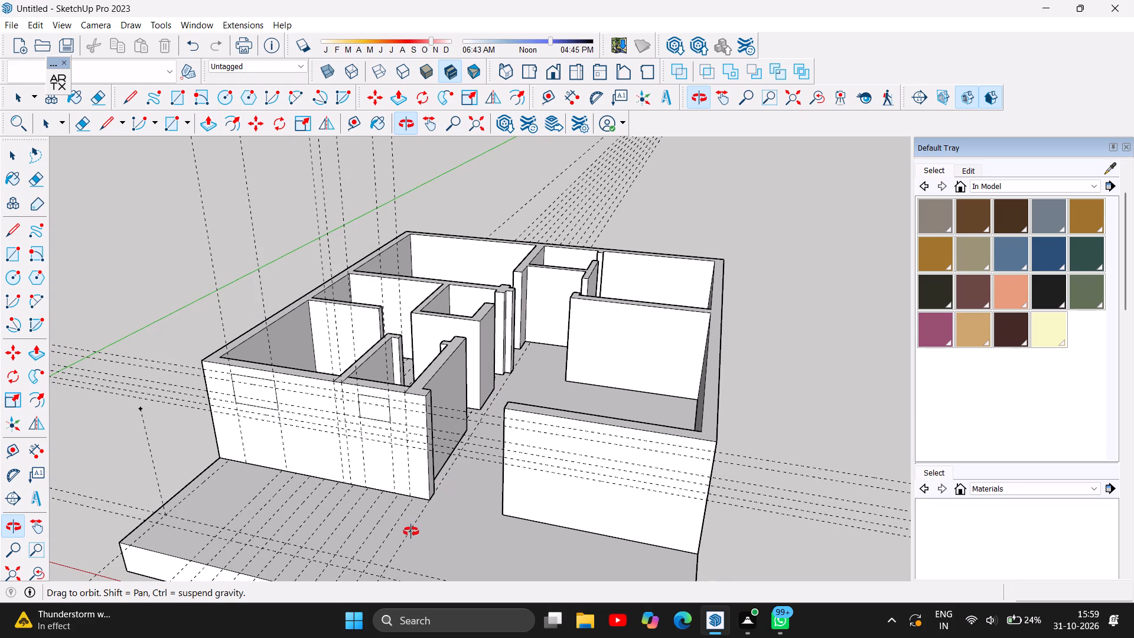
pyautogui.moveTo(321, 527); pyautogui.dragTo(418, 507)
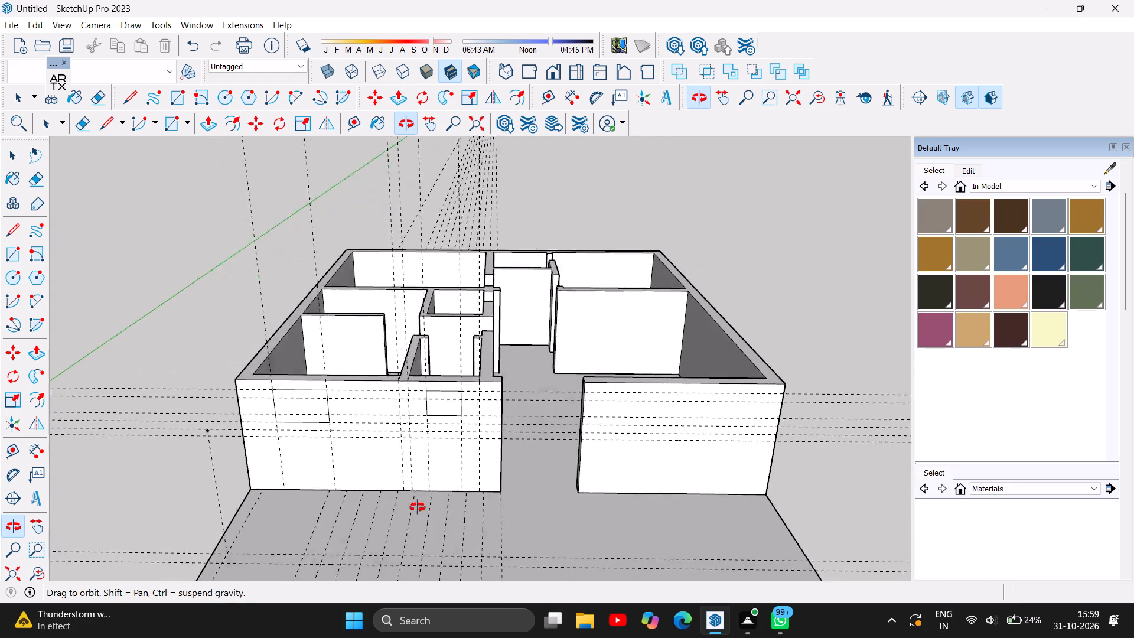
pyautogui.moveTo(418, 507); pyautogui.dragTo(444, 500)
pyautogui.moveTo(569, 539); pyautogui.dragTo(560, 562)
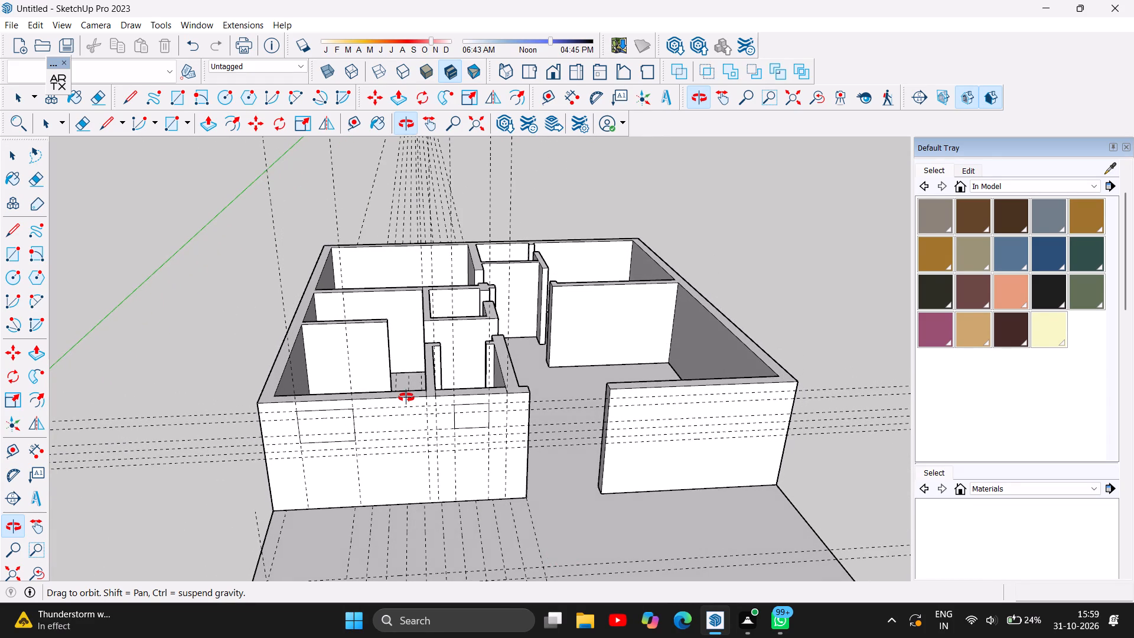
pyautogui.scroll(-2, 406, 398)
pyautogui.moveTo(413, 492); pyautogui.dragTo(408, 507)
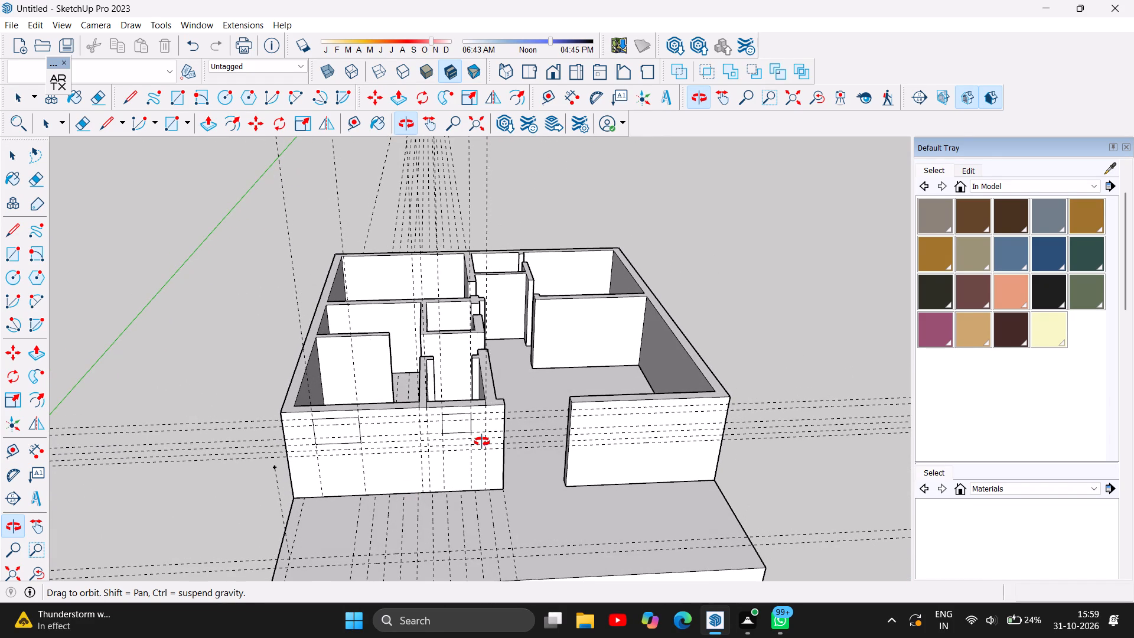
pyautogui.scroll(1, 478, 429)
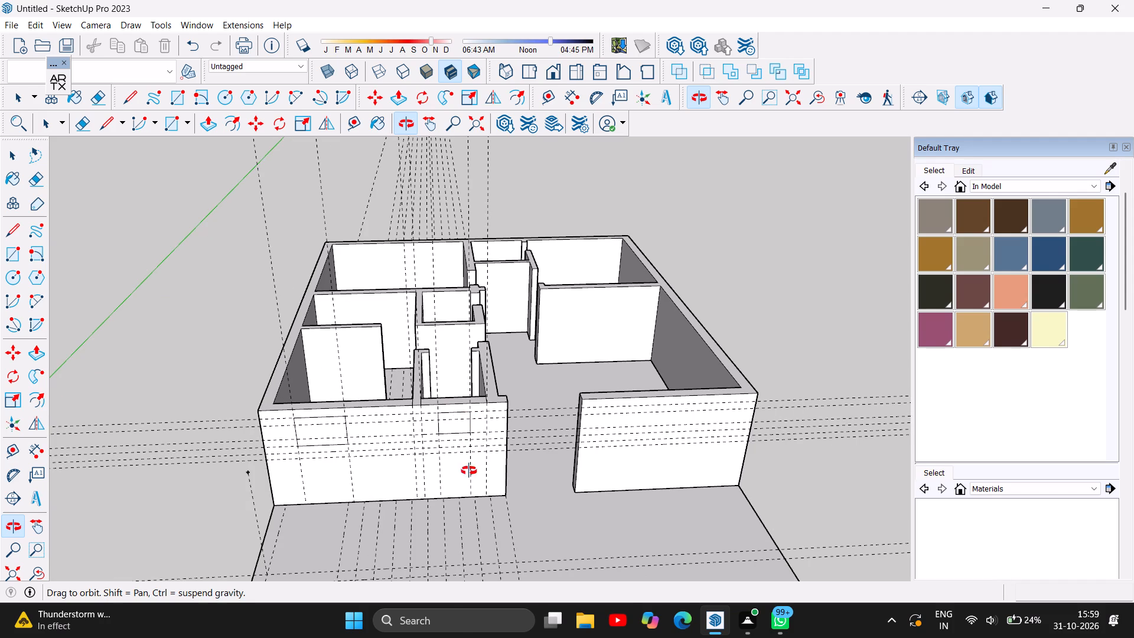
pyautogui.moveTo(488, 504); pyautogui.dragTo(432, 411)
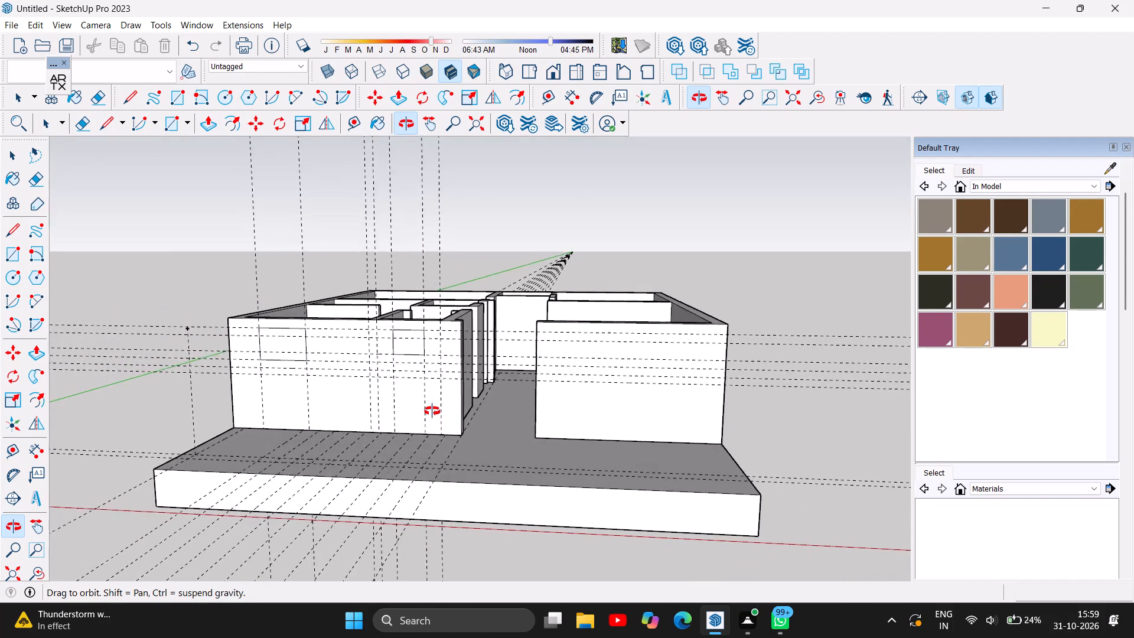
pyautogui.moveTo(432, 411); pyautogui.dragTo(471, 501)
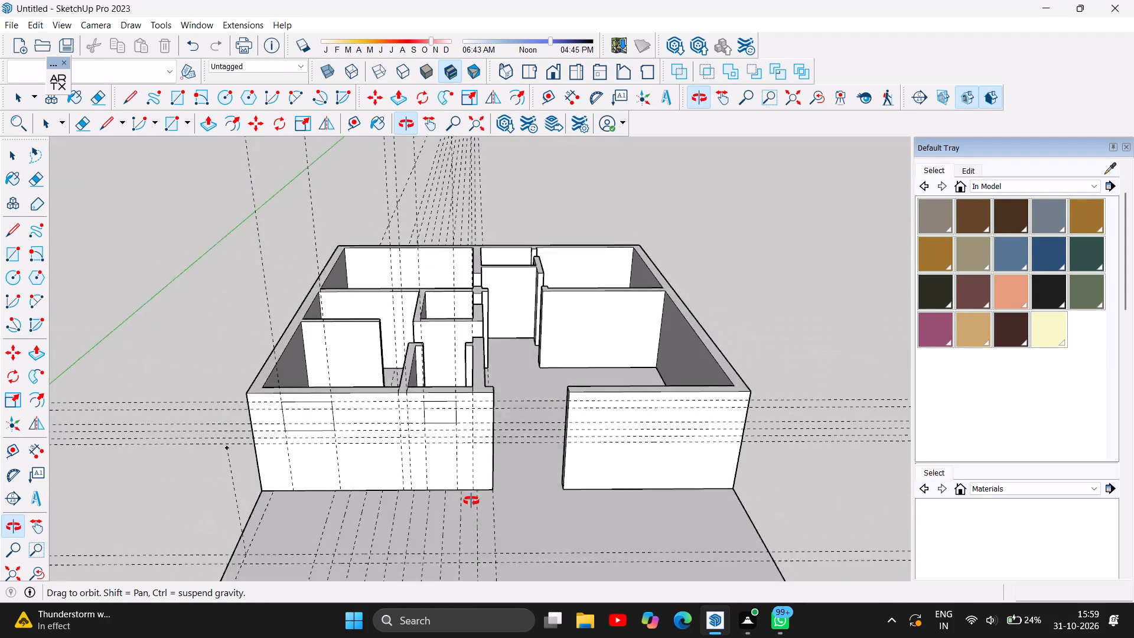
pyautogui.moveTo(471, 501); pyautogui.dragTo(470, 574)
pyautogui.scroll(-1, 484, 428)
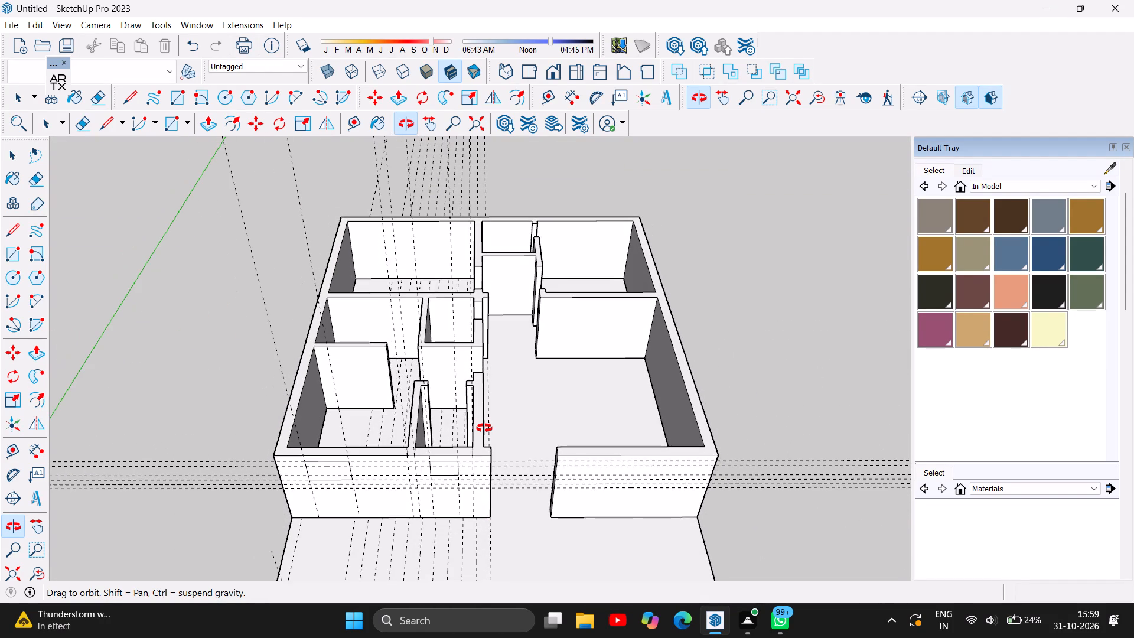
pyautogui.scroll(-4, 484, 428)
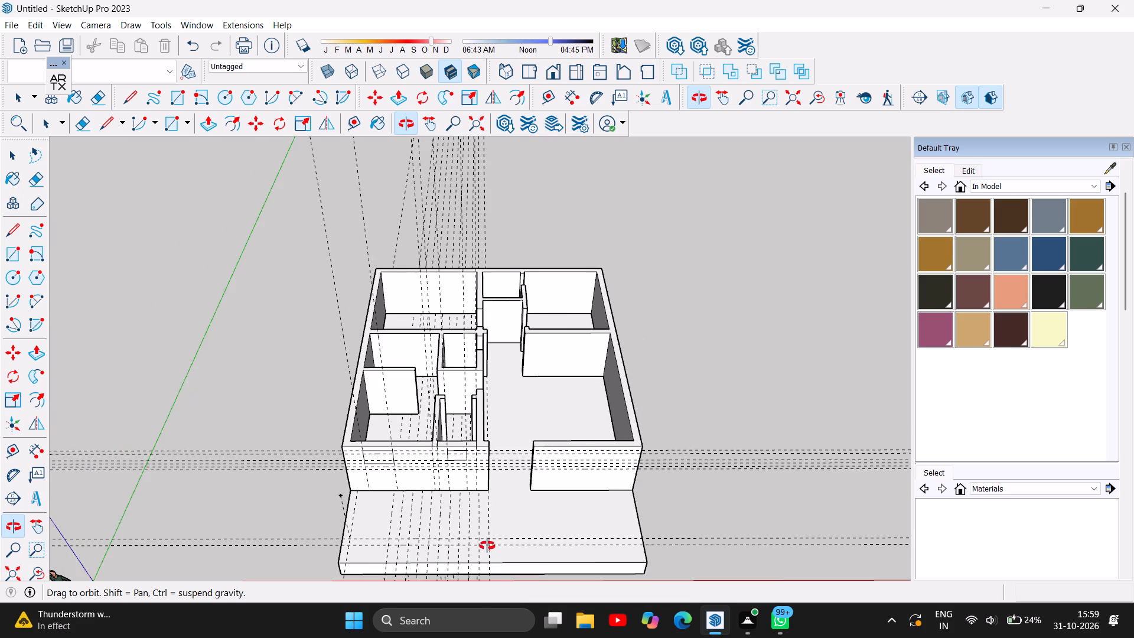
pyautogui.scroll(3, 487, 543)
pyautogui.moveTo(488, 528); pyautogui.dragTo(488, 526)
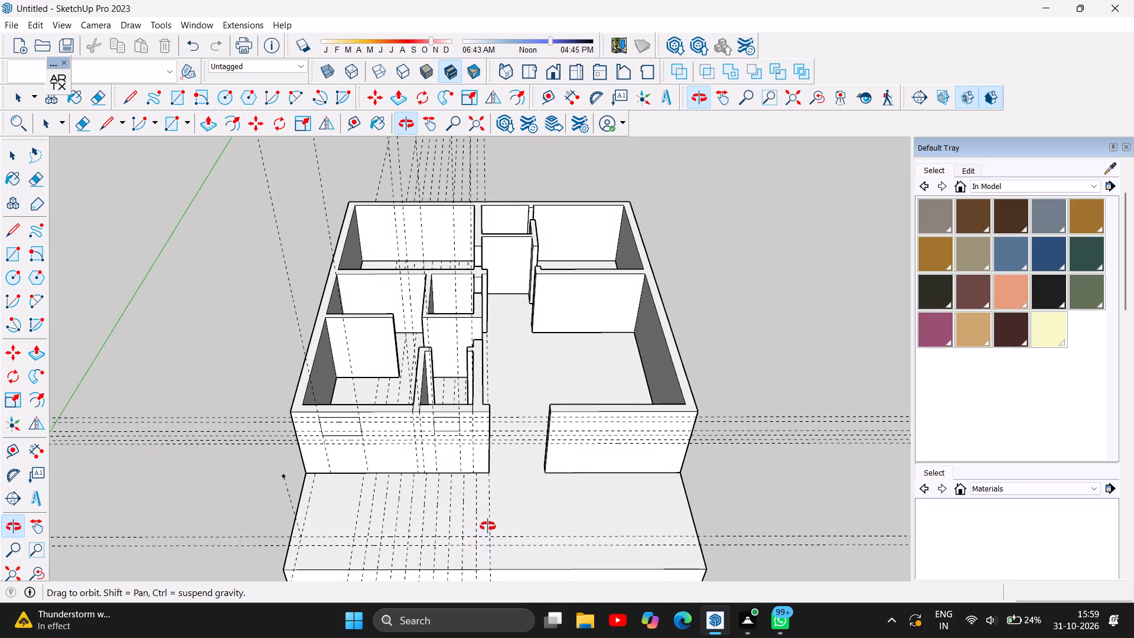
pyautogui.moveTo(488, 526); pyautogui.dragTo(510, 534)
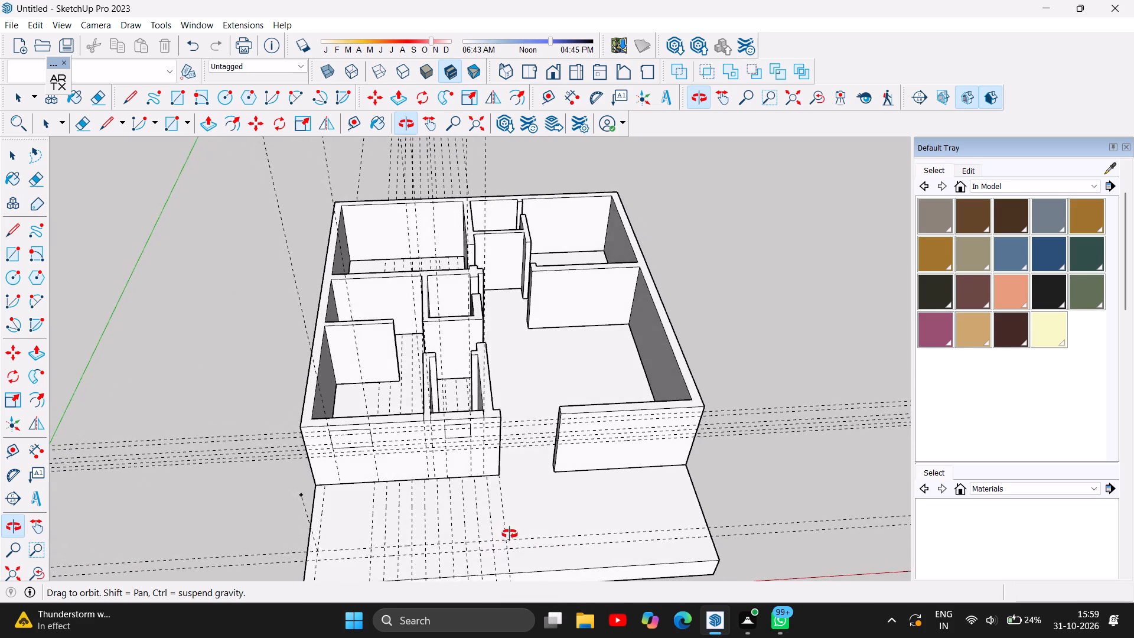
# Examine the house from the front, side and above, checking the front window outlines, entrance gap and porch guides.
pyautogui.moveTo(510, 534); pyautogui.dragTo(580, 512)
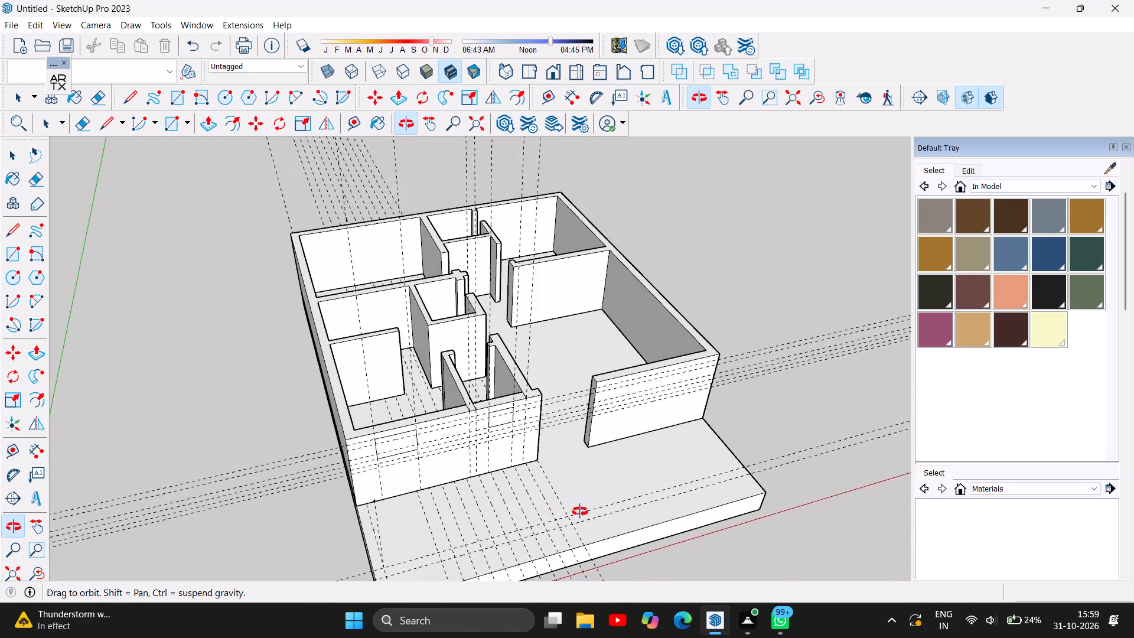
pyautogui.moveTo(580, 512); pyautogui.dragTo(273, 454)
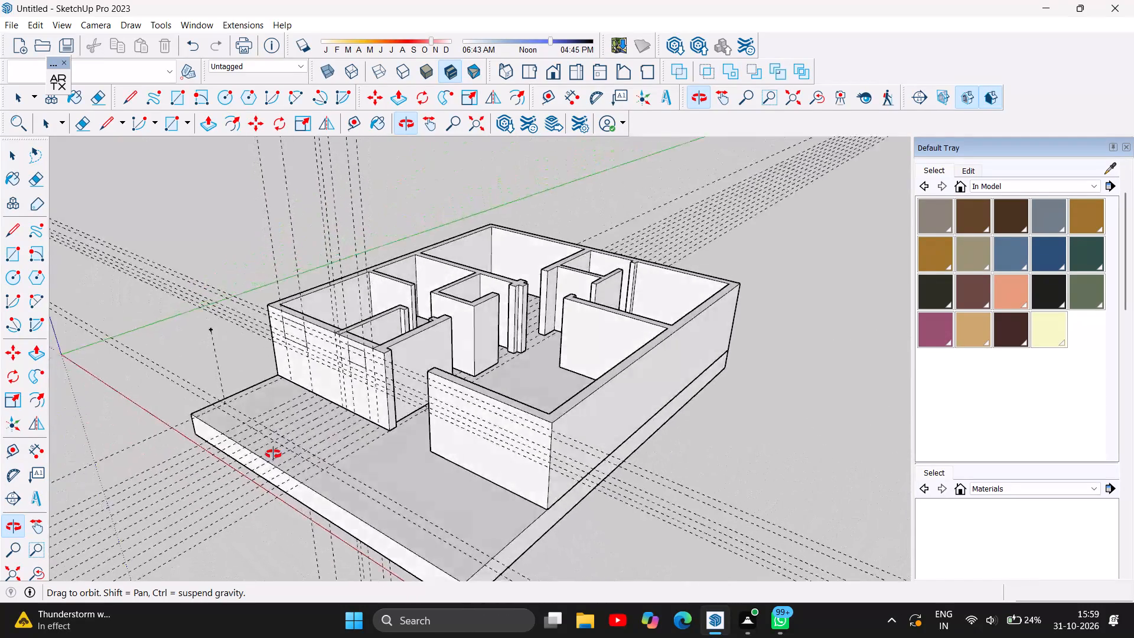
pyautogui.moveTo(273, 454); pyautogui.dragTo(125, 421)
pyautogui.click(112, 402)
pyautogui.click(121, 380)
pyautogui.moveTo(123, 375); pyautogui.dragTo(145, 349)
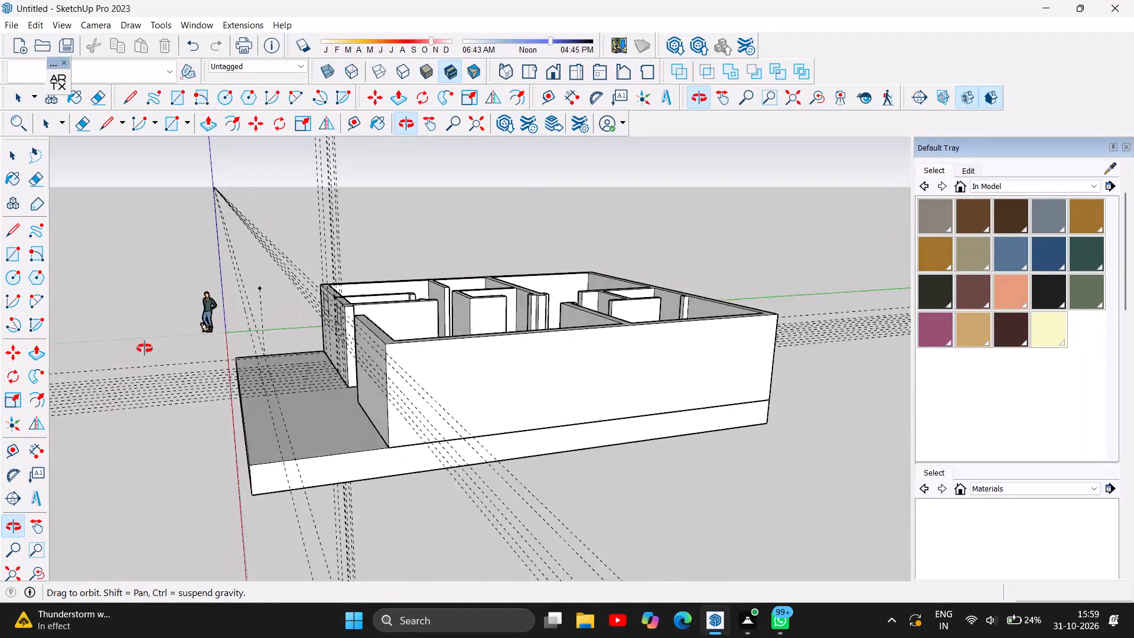
pyautogui.moveTo(145, 349); pyautogui.dragTo(533, 406)
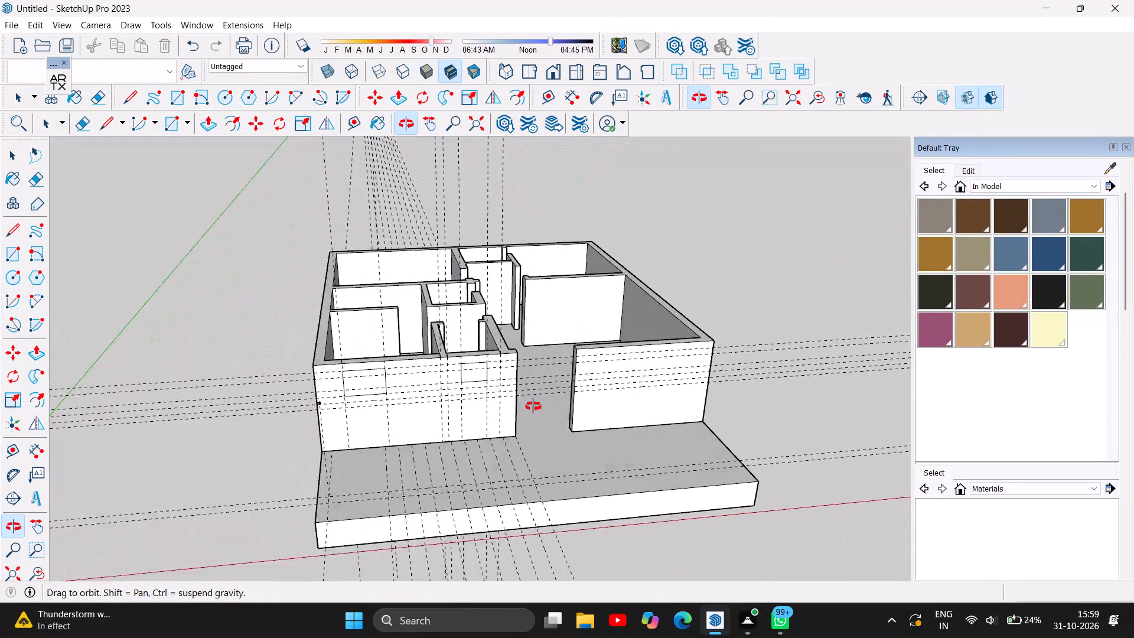
pyautogui.moveTo(533, 406); pyautogui.dragTo(364, 517)
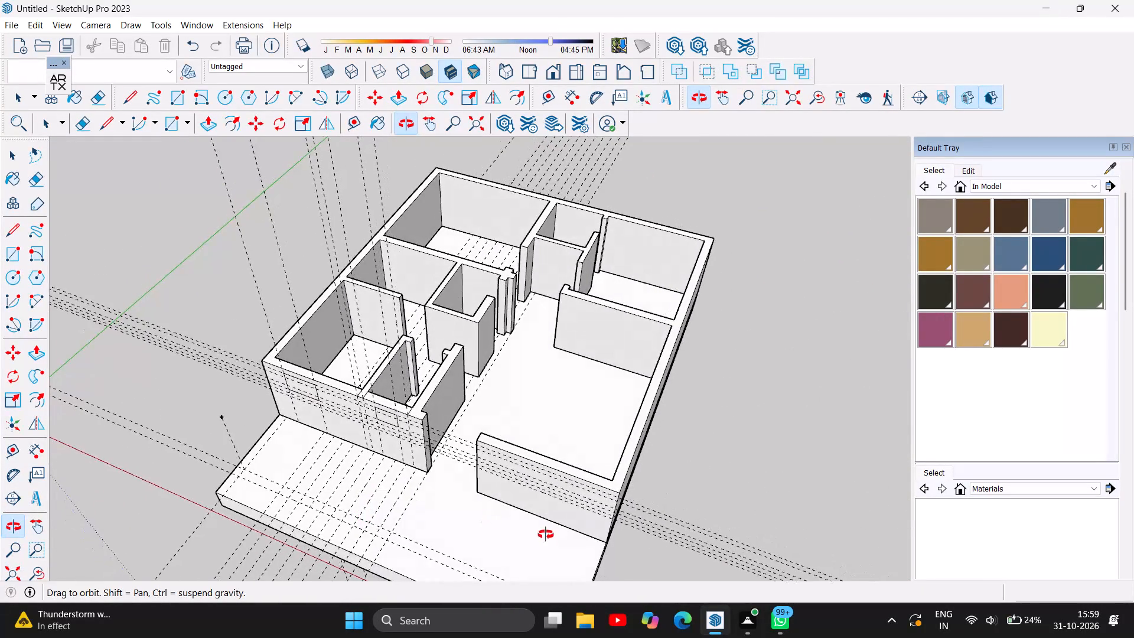
pyautogui.moveTo(546, 537); pyautogui.dragTo(445, 483)
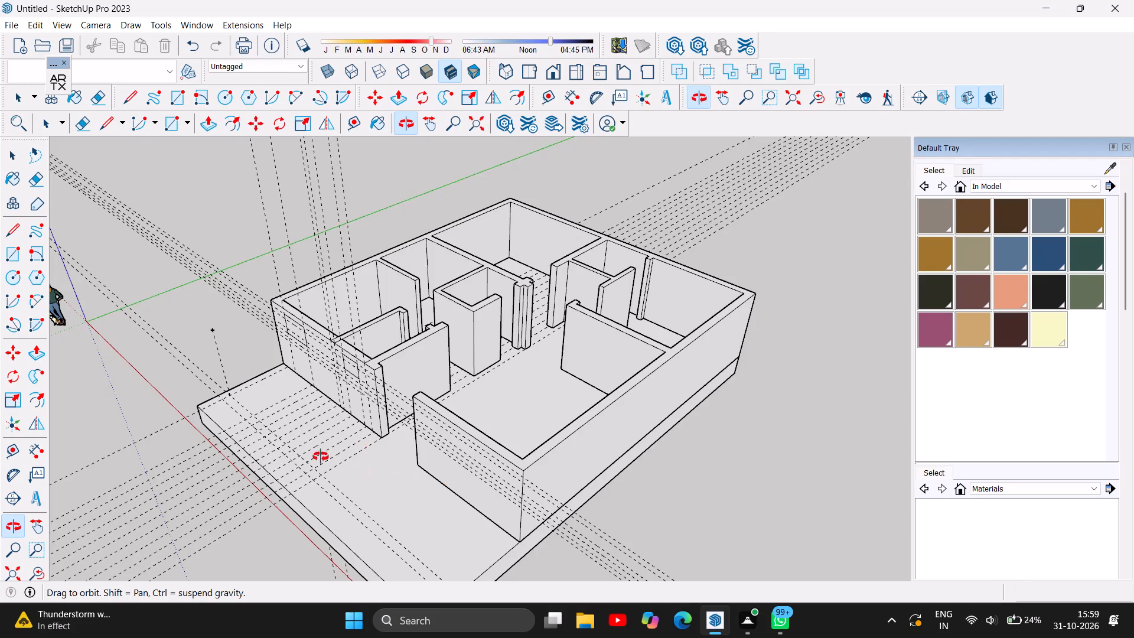
pyautogui.moveTo(328, 453); pyautogui.dragTo(638, 347)
pyautogui.click(638, 347)
pyautogui.moveTo(599, 354); pyautogui.dragTo(585, 357)
pyautogui.moveTo(572, 360); pyautogui.dragTo(552, 364)
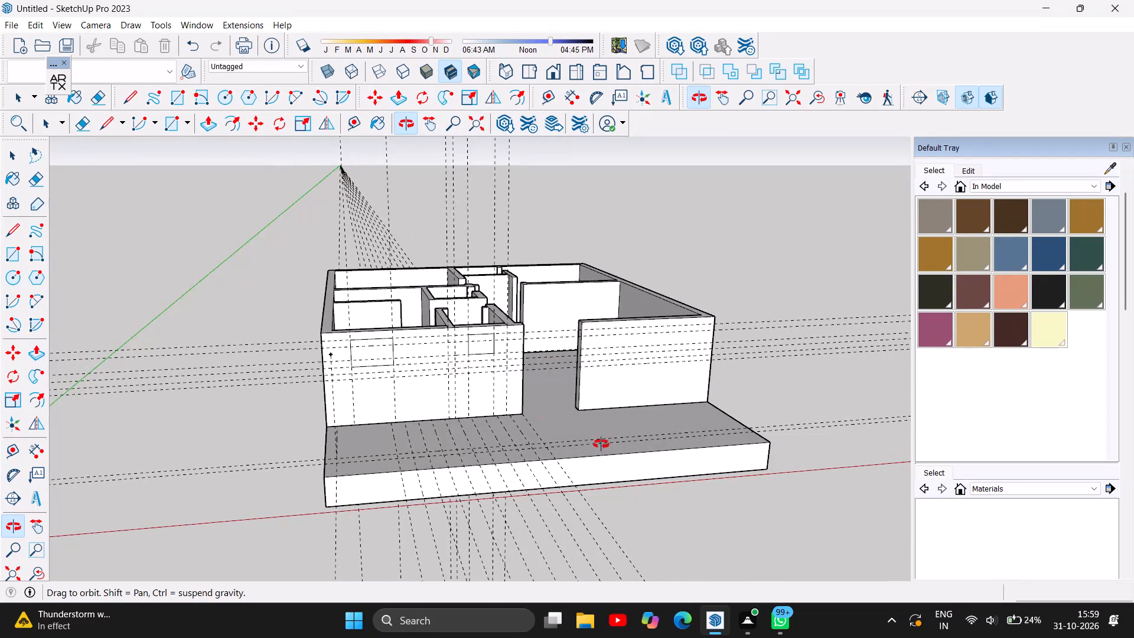
pyautogui.moveTo(598, 444); pyautogui.dragTo(536, 463)
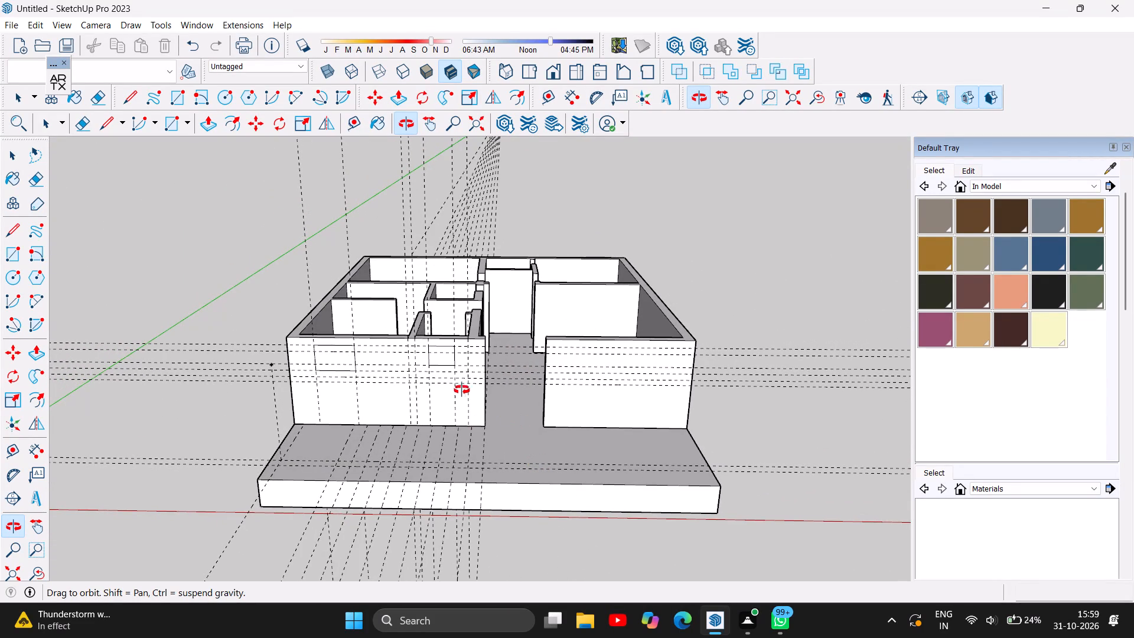
pyautogui.moveTo(494, 453); pyautogui.dragTo(481, 473)
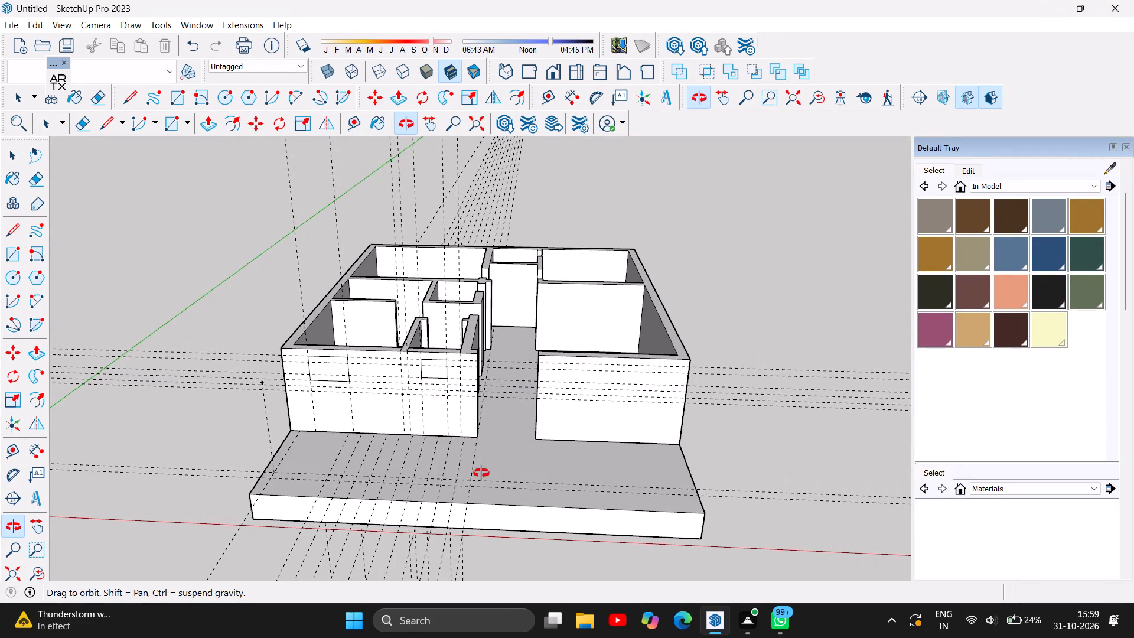
pyautogui.moveTo(467, 449); pyautogui.dragTo(445, 501)
# Delete all four edges of the smaller window outline on the front wall, the one nearest the entrance gap.
pyautogui.scroll(1, 401, 395)
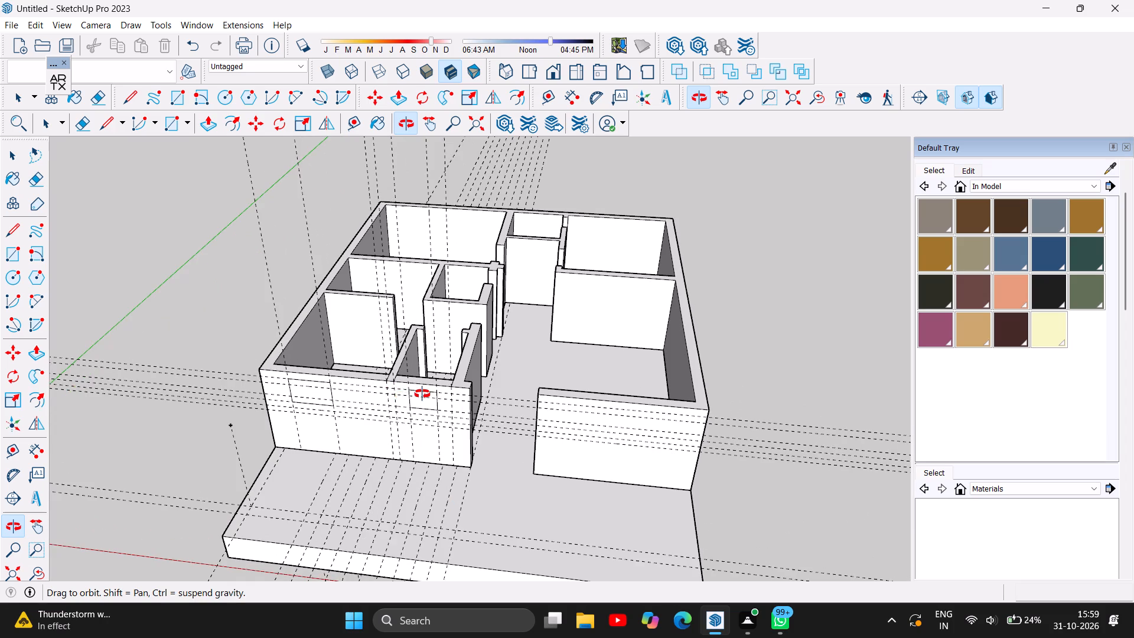
pyautogui.scroll(2, 422, 394)
pyautogui.scroll(1, 447, 459)
pyautogui.scroll(1, 411, 405)
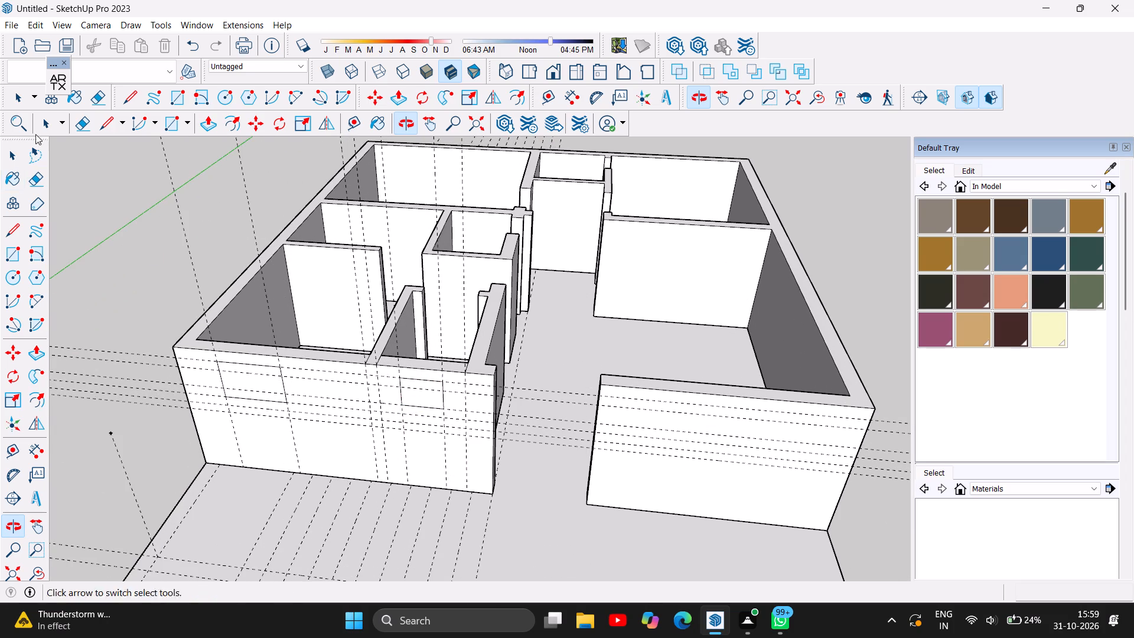
pyautogui.click(0, 150)
pyautogui.click(11, 151)
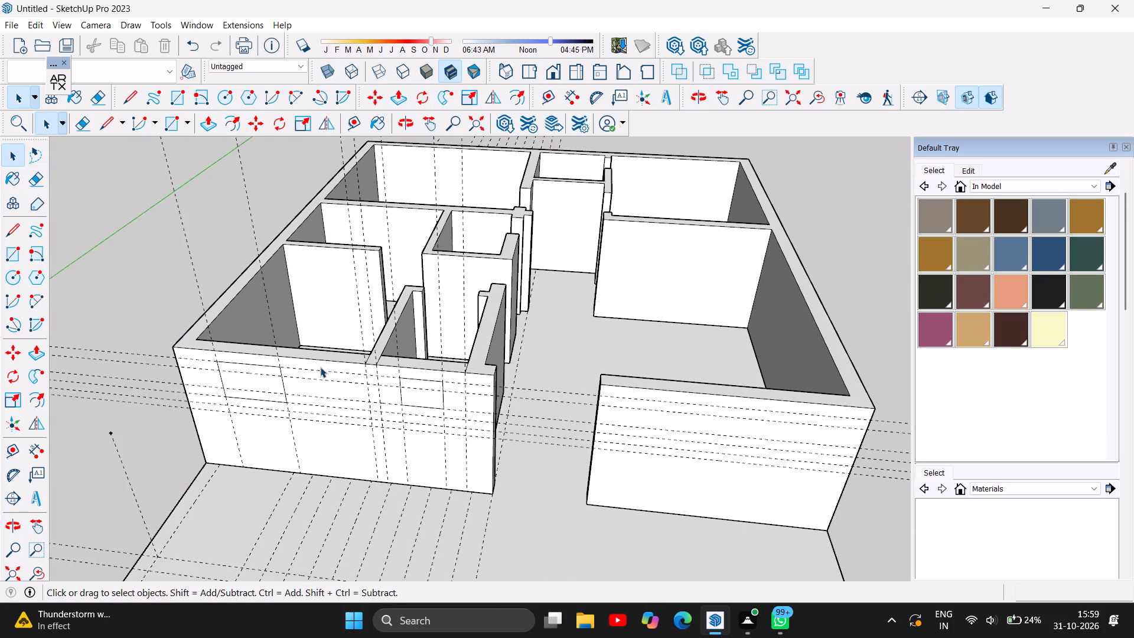
pyautogui.click(402, 398)
pyautogui.press('Delete')
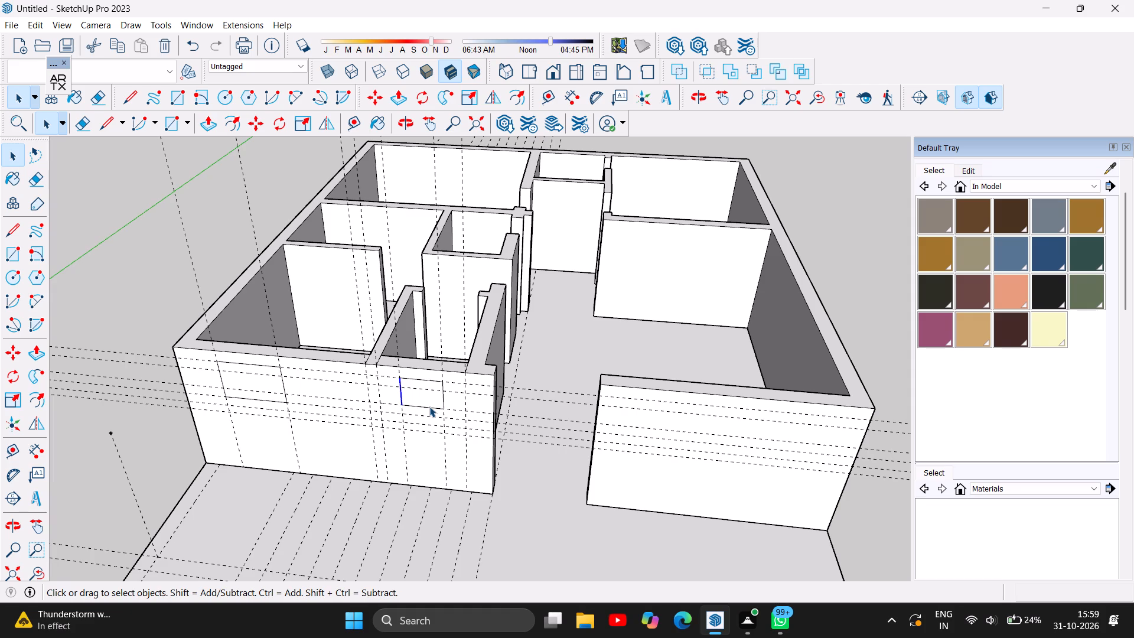
pyautogui.click(428, 408)
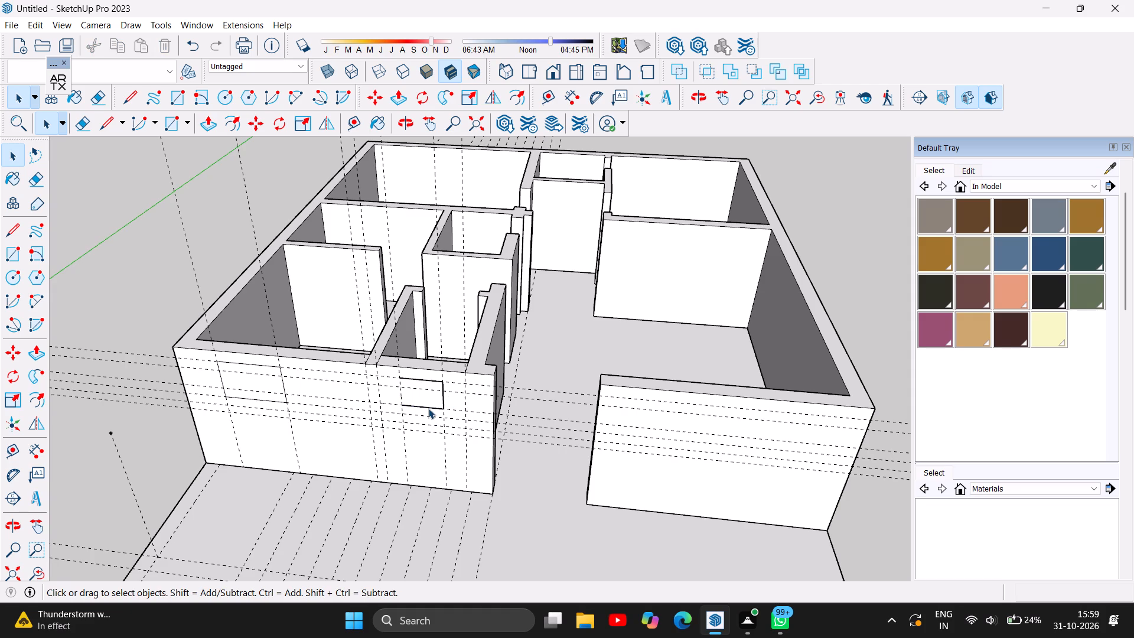
pyautogui.press('Delete')
pyautogui.click(442, 400)
pyautogui.press('Delete')
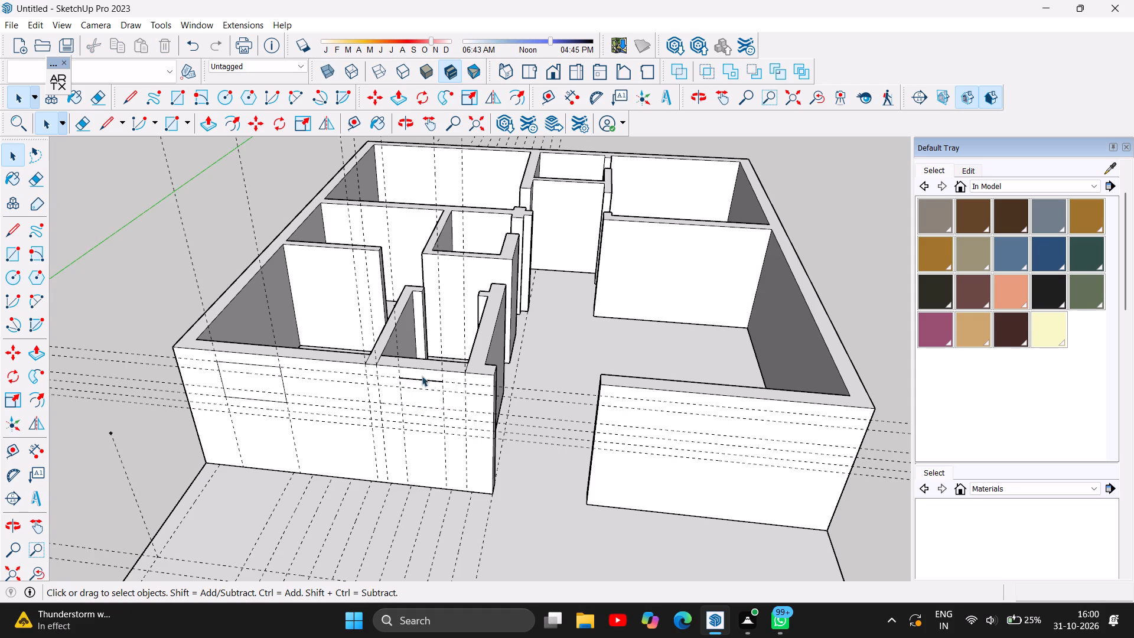
pyautogui.click(426, 378)
pyautogui.press('Delete')
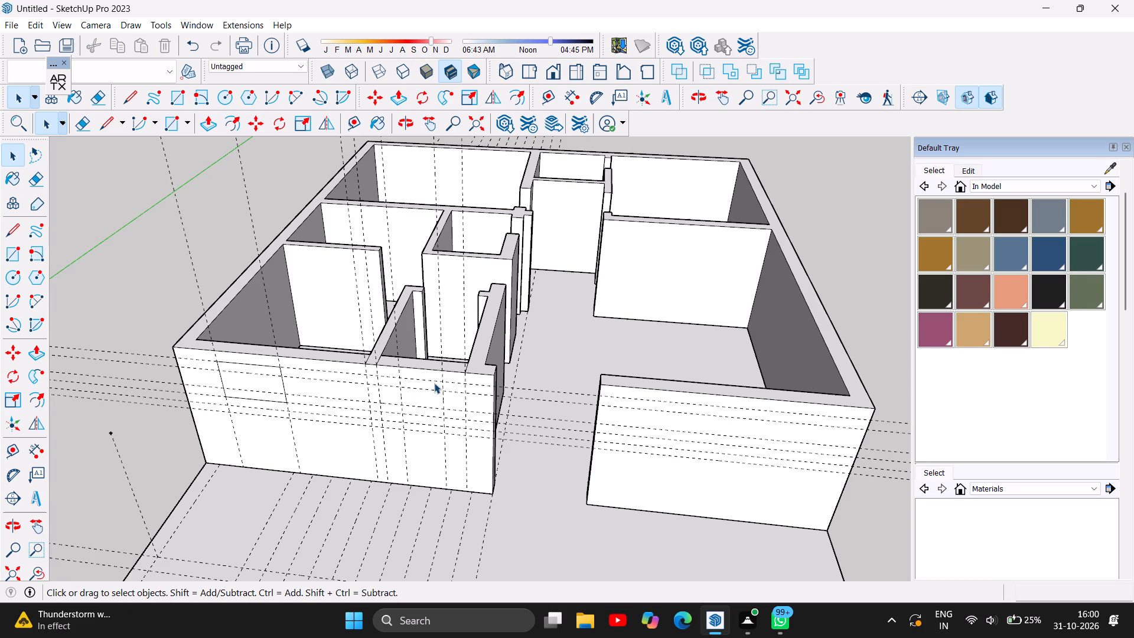
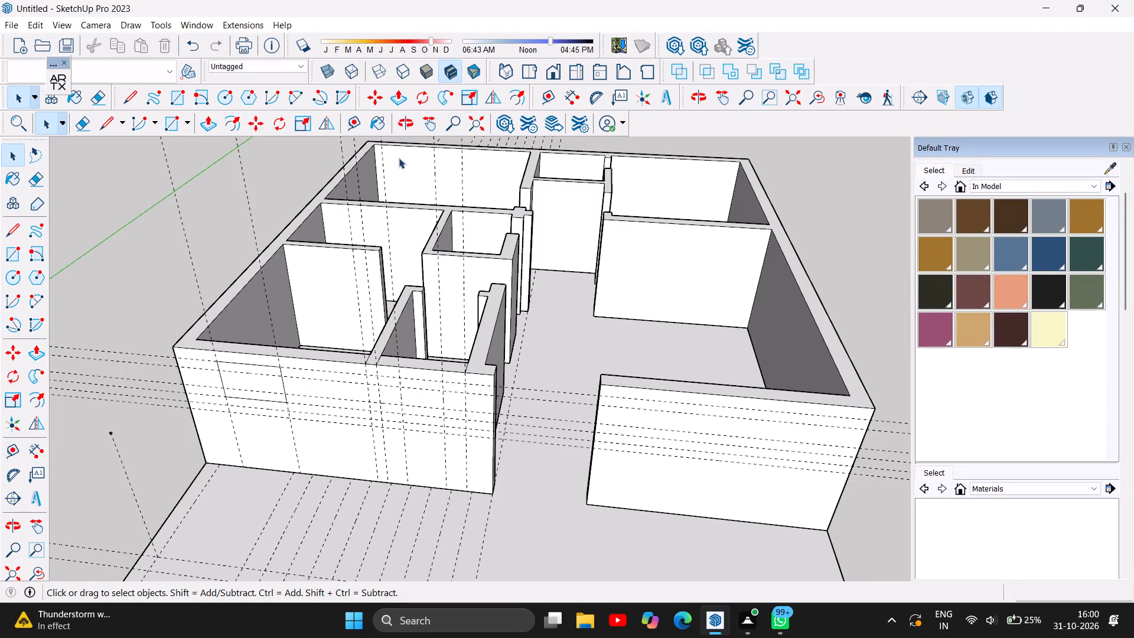
# Examine the house from above, the front and the side, checking the remaining window outline on the front wall.
pyautogui.click(401, 116)
pyautogui.moveTo(354, 439); pyautogui.dragTo(360, 538)
pyautogui.scroll(-1, 403, 340)
pyautogui.moveTo(425, 477); pyautogui.dragTo(426, 476)
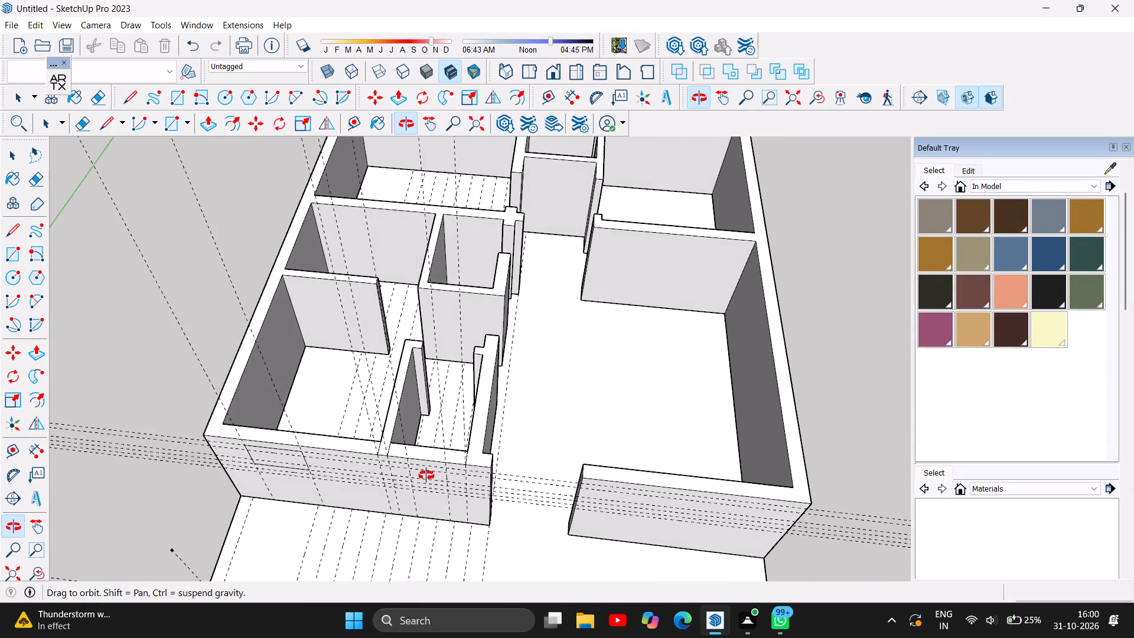
pyautogui.moveTo(426, 476); pyautogui.dragTo(598, 317)
pyautogui.moveTo(598, 317); pyautogui.dragTo(579, 300)
pyautogui.moveTo(520, 274); pyautogui.dragTo(303, 224)
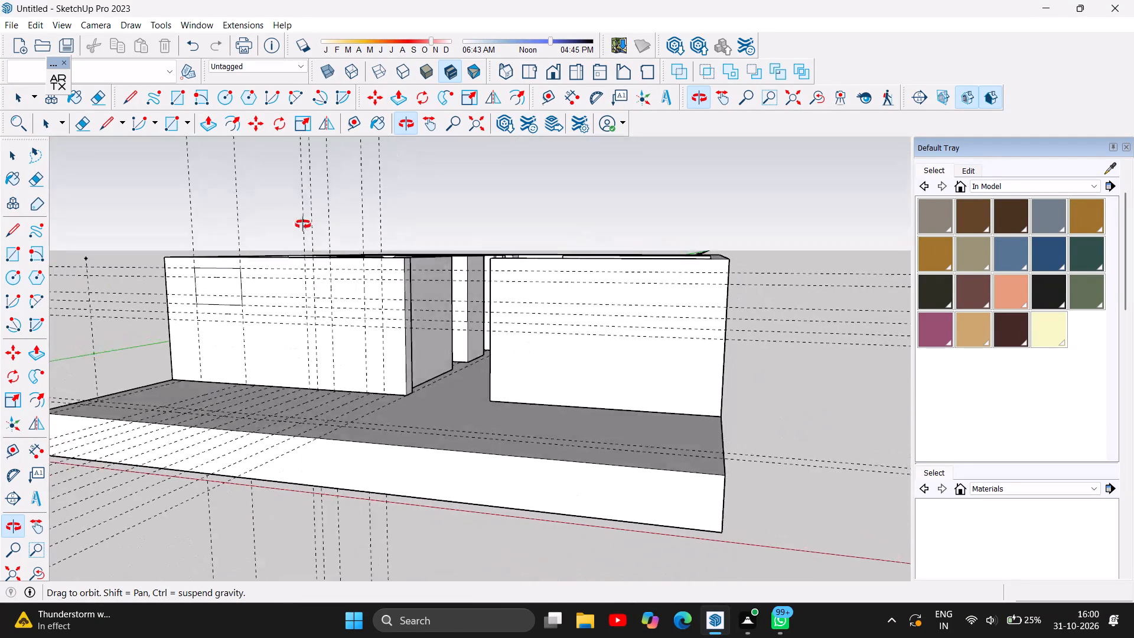
pyautogui.moveTo(303, 224); pyautogui.dragTo(760, 305)
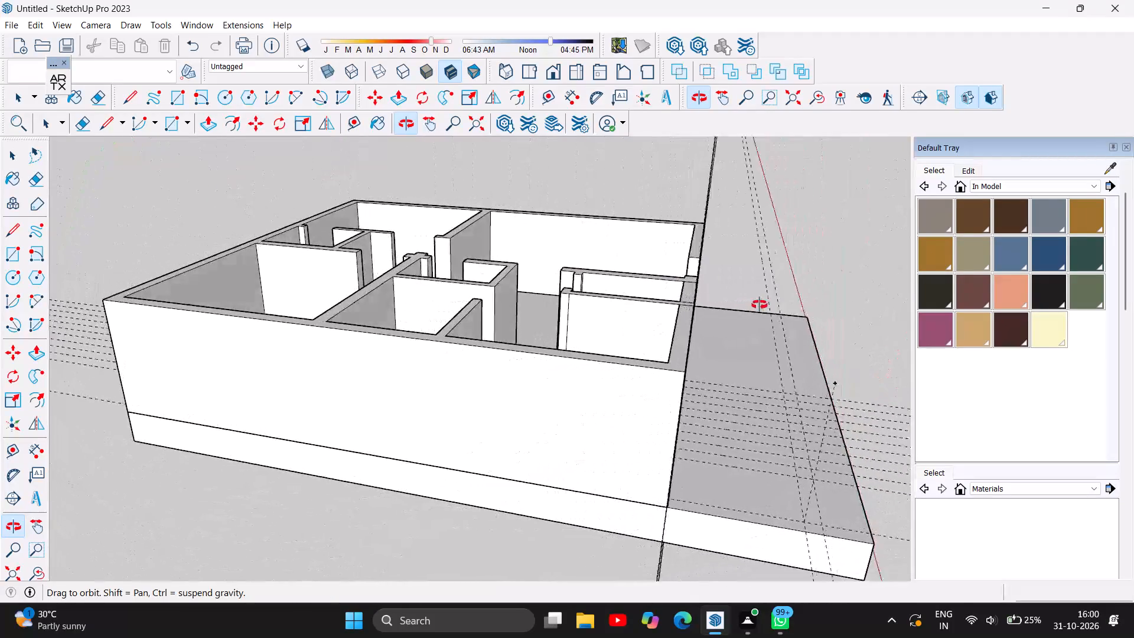
pyautogui.moveTo(760, 305); pyautogui.dragTo(374, 272)
pyautogui.moveTo(373, 272); pyautogui.dragTo(366, 272)
pyautogui.doubleClick(271, 276)
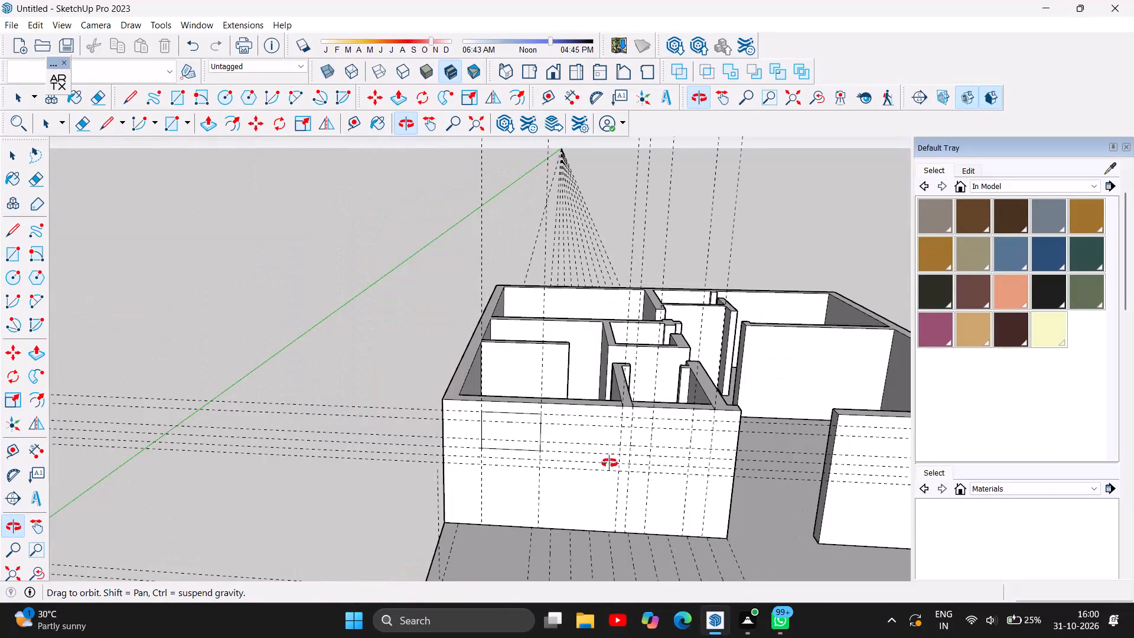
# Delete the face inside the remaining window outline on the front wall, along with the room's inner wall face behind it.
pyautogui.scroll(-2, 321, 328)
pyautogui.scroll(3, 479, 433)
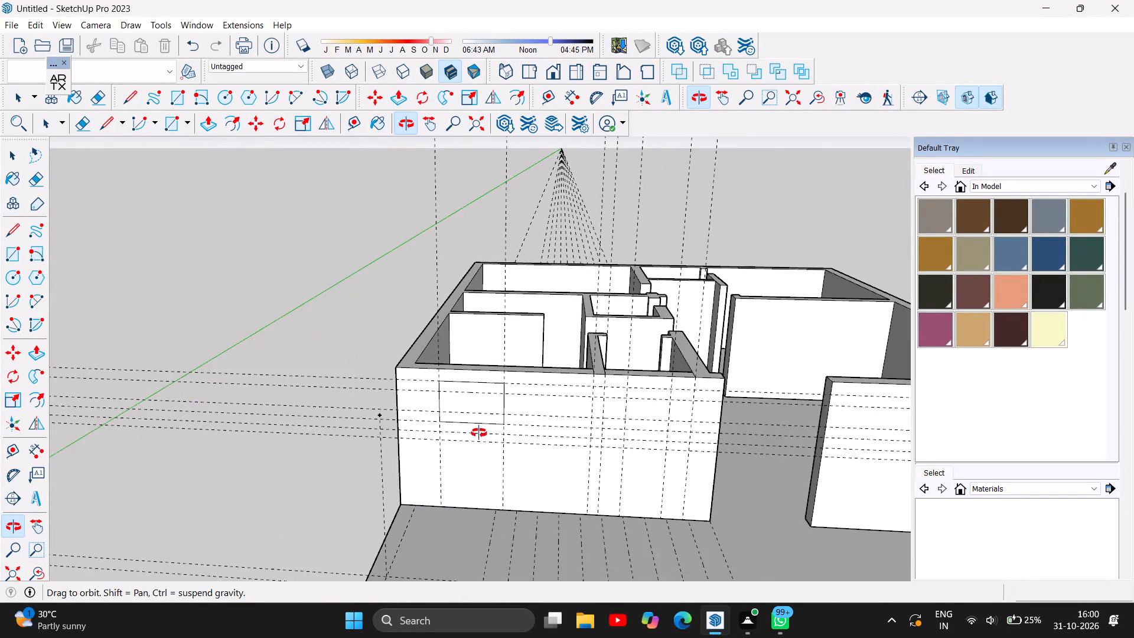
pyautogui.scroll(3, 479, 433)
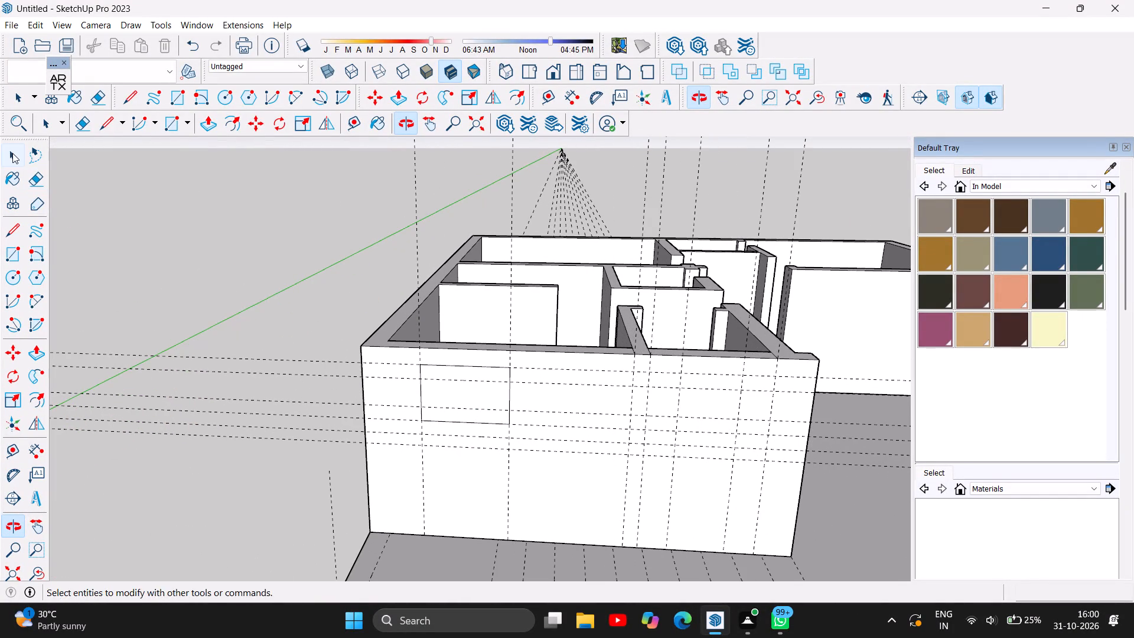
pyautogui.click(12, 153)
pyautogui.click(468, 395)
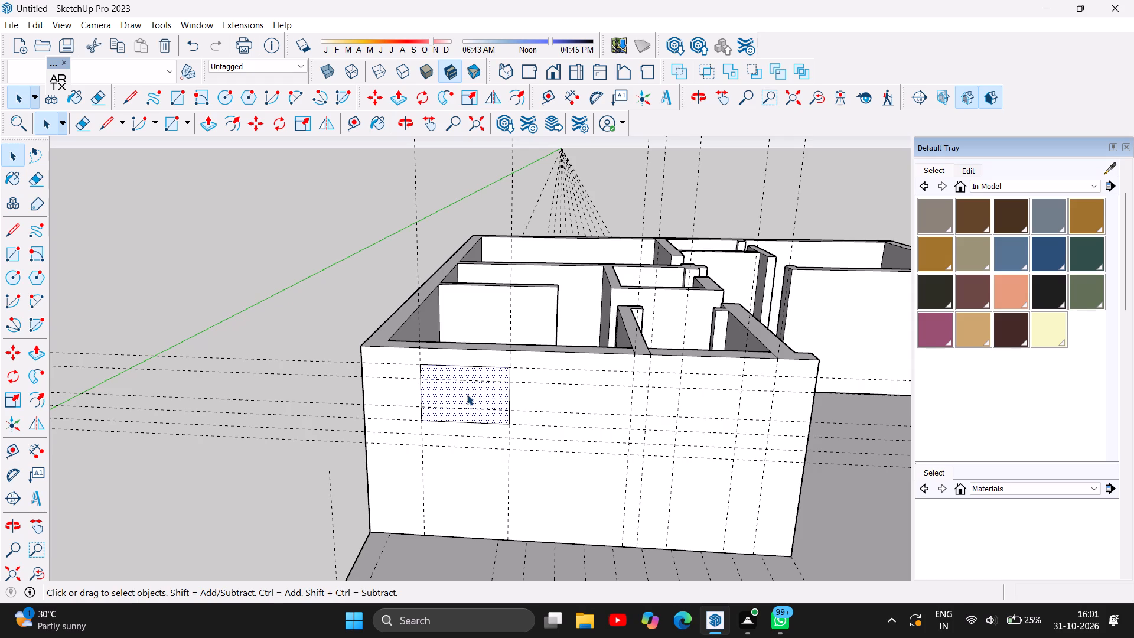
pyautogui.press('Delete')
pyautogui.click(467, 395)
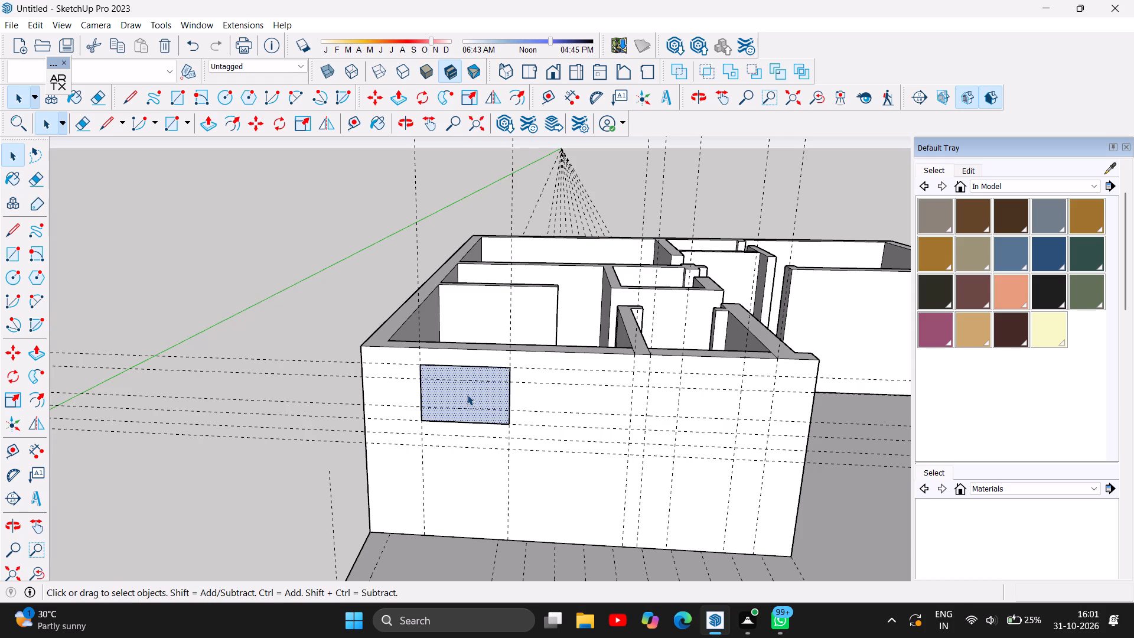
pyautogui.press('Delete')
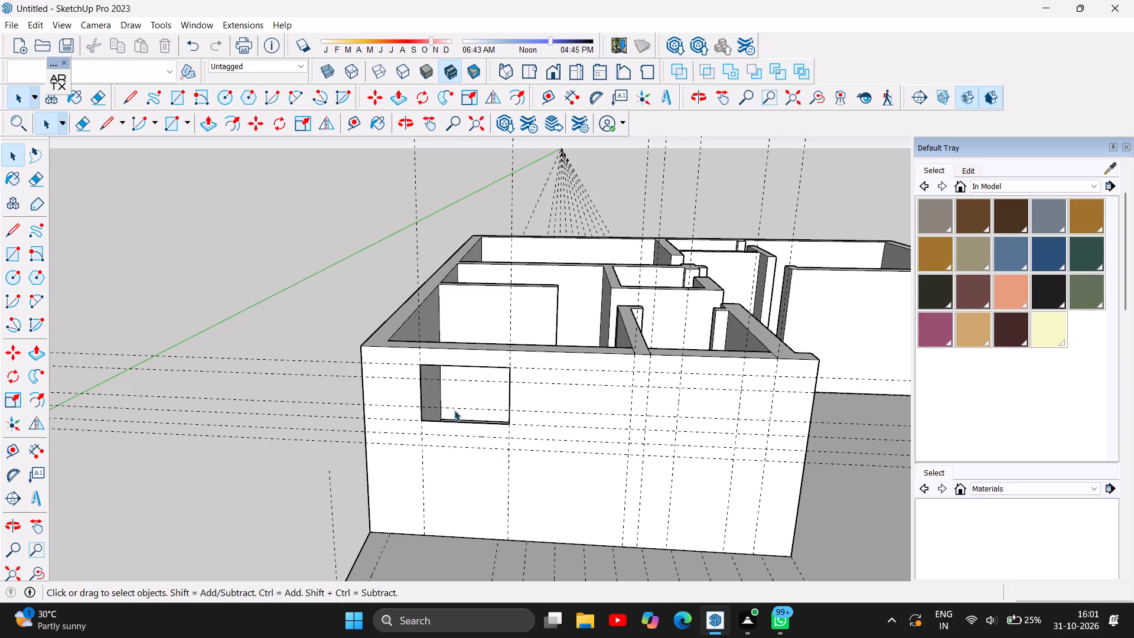
# Inspect the window opening in the front wall from inside the room, looking at its edges and depth.
pyautogui.click(411, 126)
pyautogui.moveTo(510, 416); pyautogui.dragTo(319, 489)
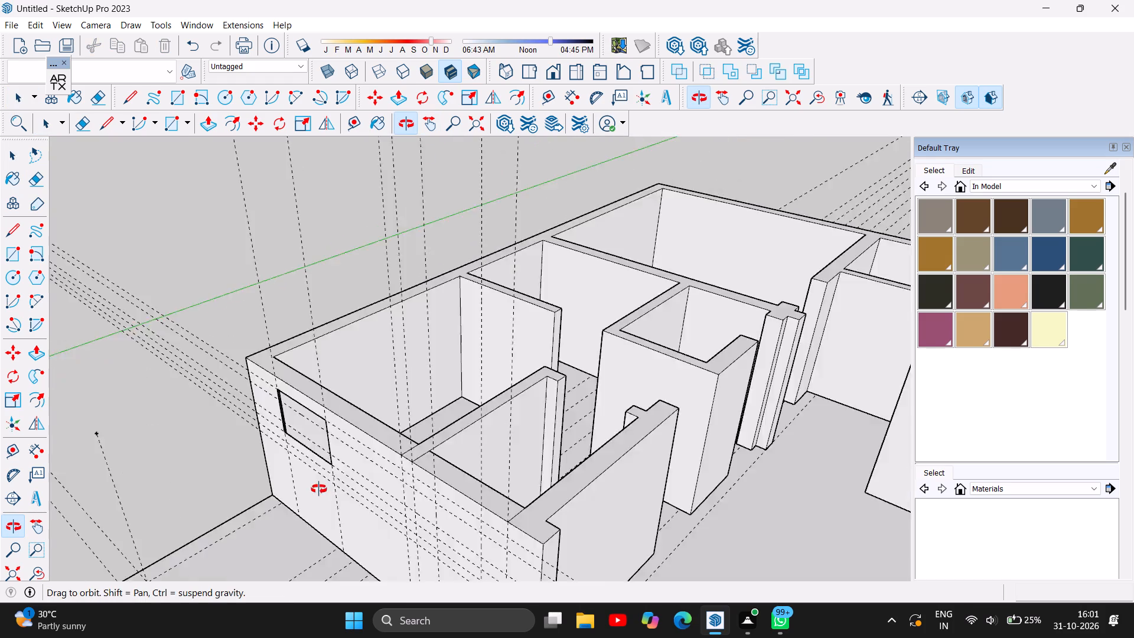
pyautogui.moveTo(319, 489); pyautogui.dragTo(27, 637)
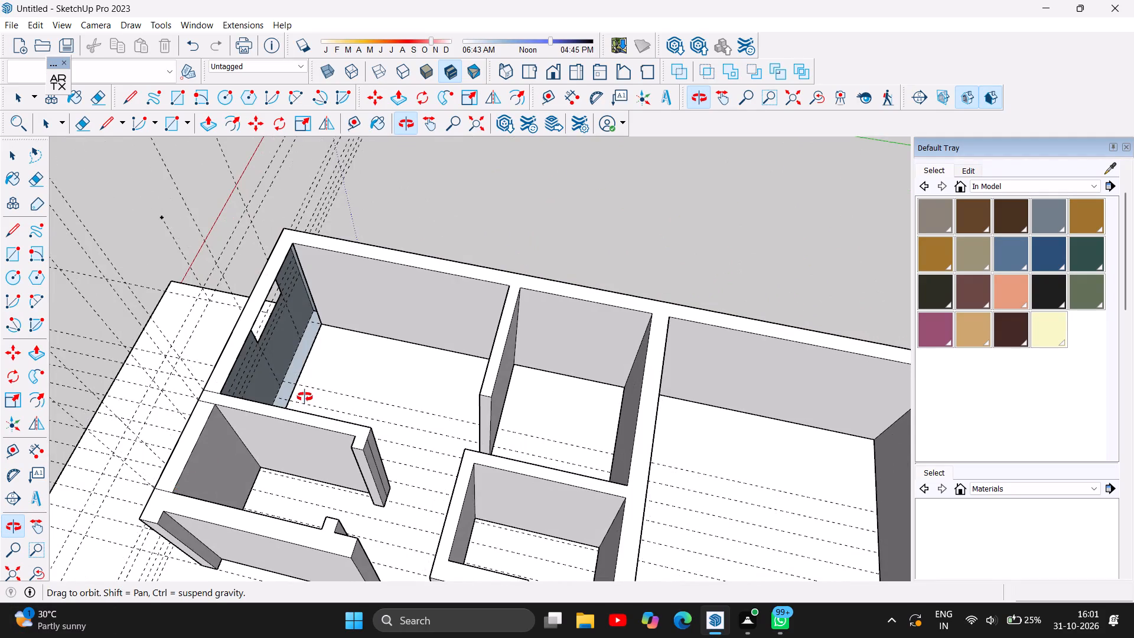
pyautogui.moveTo(305, 397); pyautogui.dragTo(82, 335)
pyautogui.moveTo(438, 321); pyautogui.dragTo(292, 366)
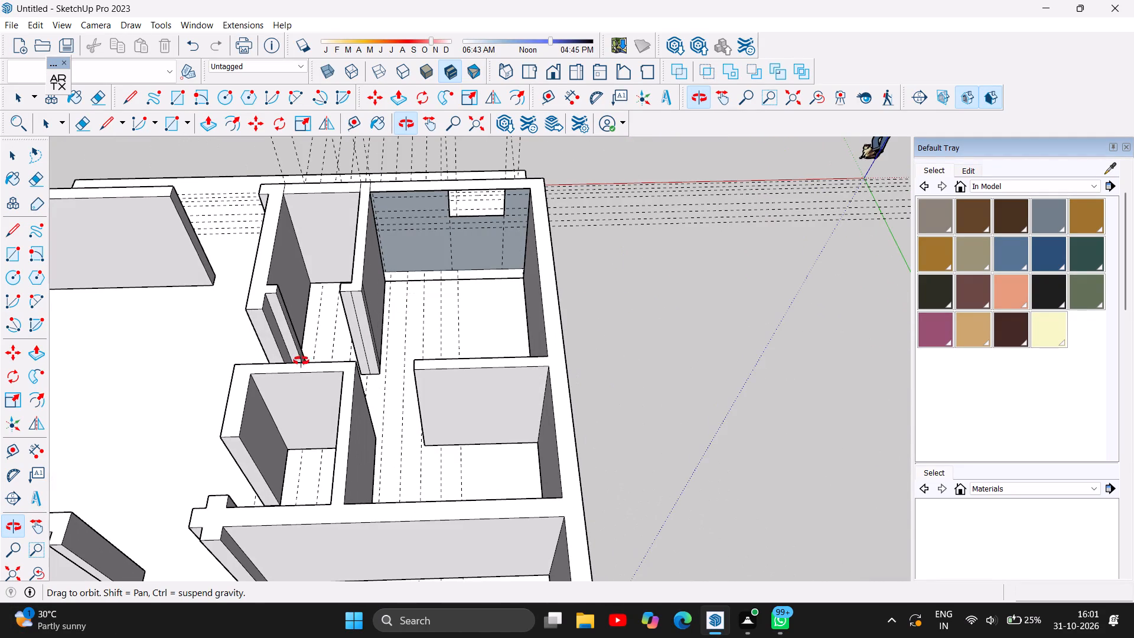
pyautogui.scroll(3, 511, 232)
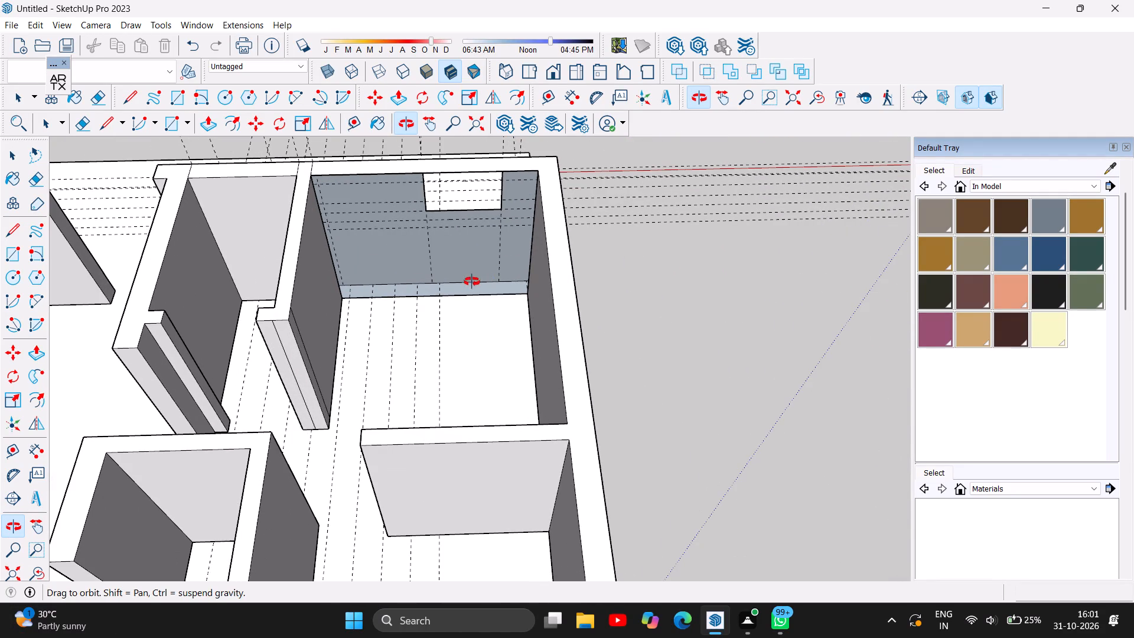
pyautogui.scroll(-1, 472, 207)
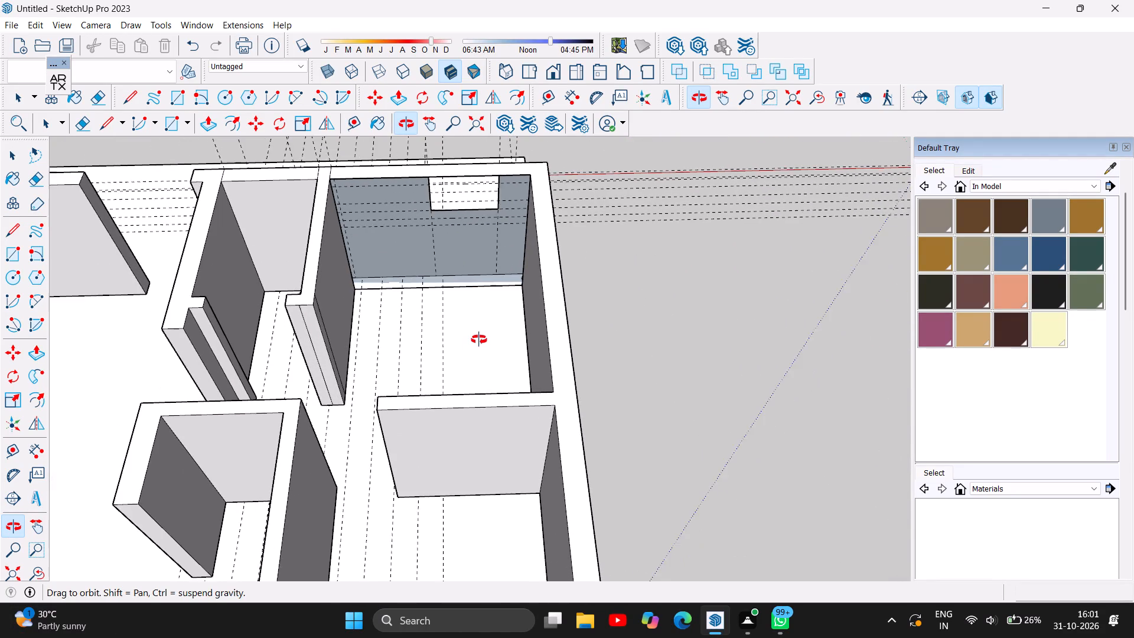
pyautogui.moveTo(479, 329); pyautogui.dragTo(506, 214)
pyautogui.scroll(2, 460, 215)
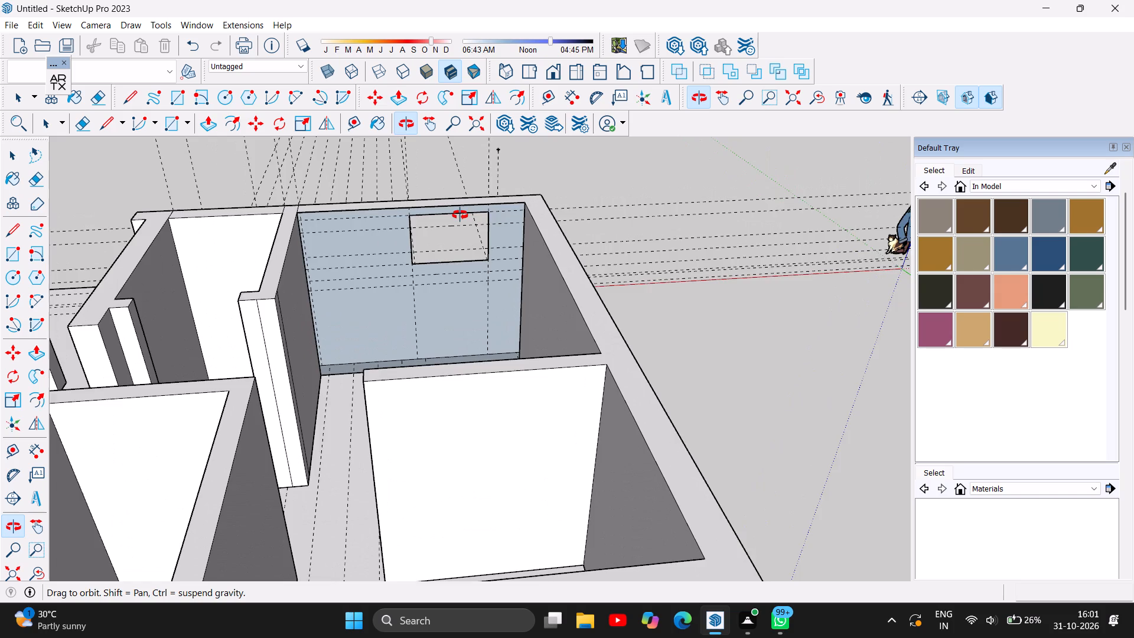
pyautogui.scroll(5, 460, 215)
pyautogui.moveTo(440, 275); pyautogui.dragTo(406, 281)
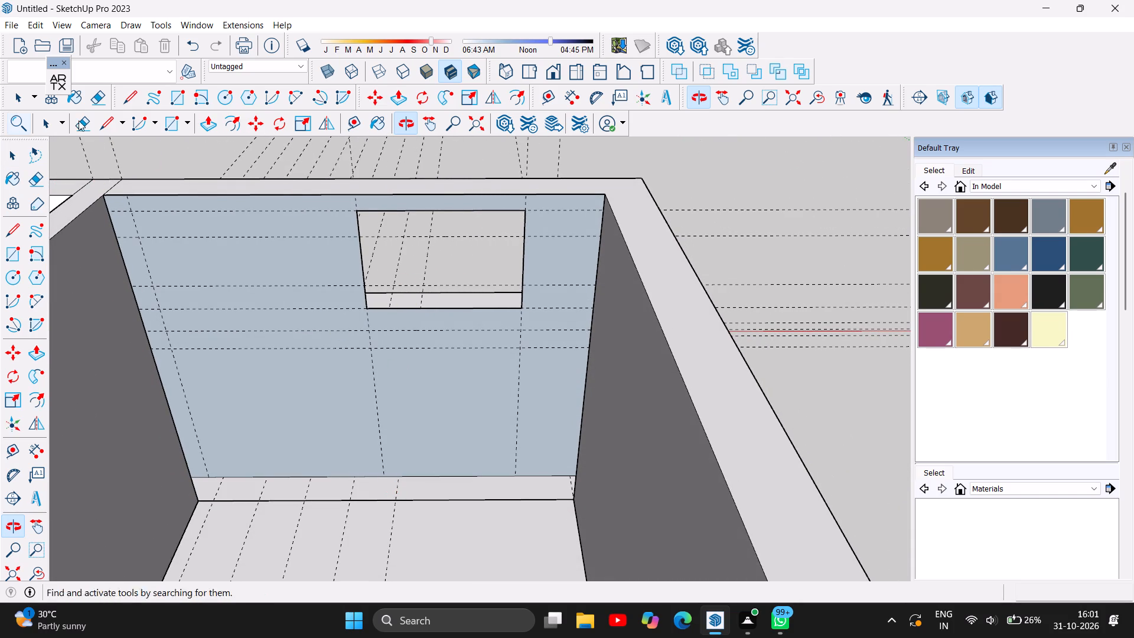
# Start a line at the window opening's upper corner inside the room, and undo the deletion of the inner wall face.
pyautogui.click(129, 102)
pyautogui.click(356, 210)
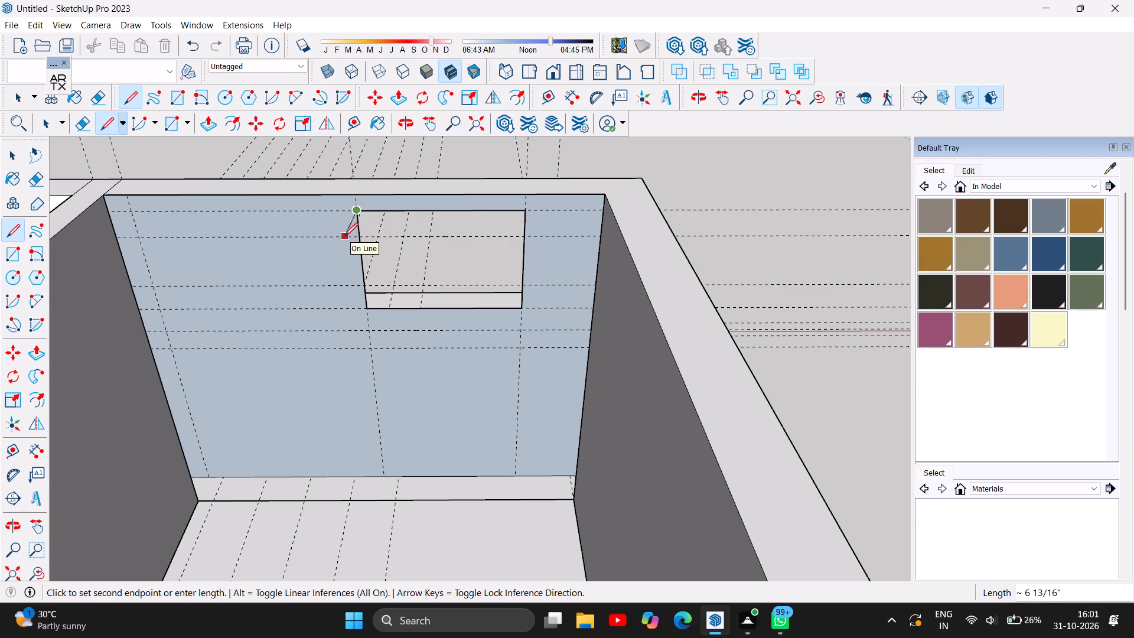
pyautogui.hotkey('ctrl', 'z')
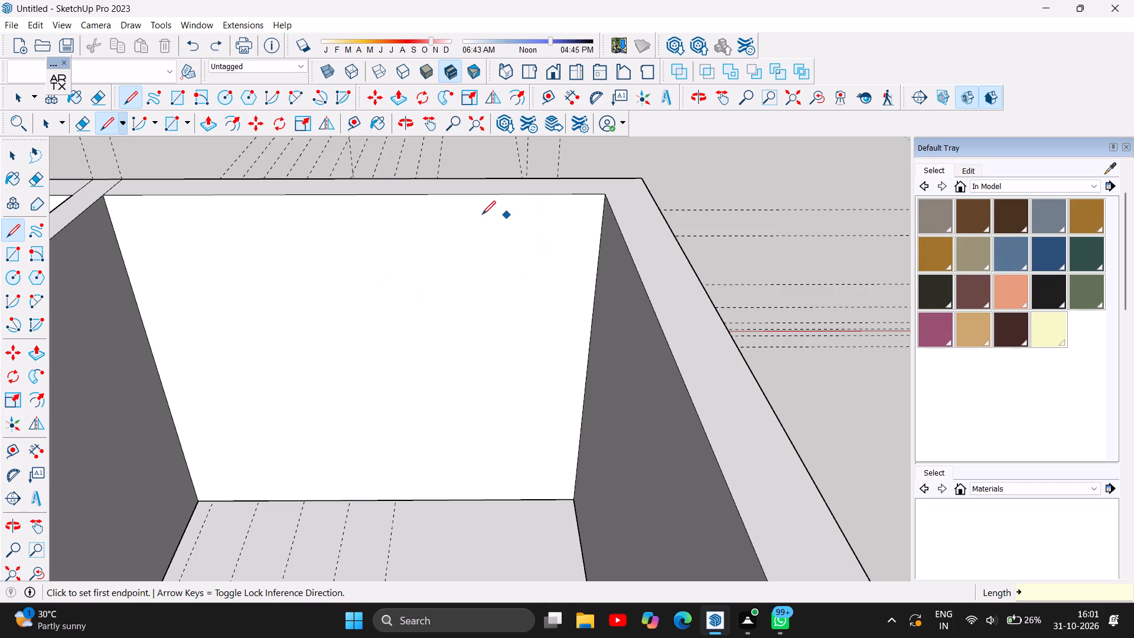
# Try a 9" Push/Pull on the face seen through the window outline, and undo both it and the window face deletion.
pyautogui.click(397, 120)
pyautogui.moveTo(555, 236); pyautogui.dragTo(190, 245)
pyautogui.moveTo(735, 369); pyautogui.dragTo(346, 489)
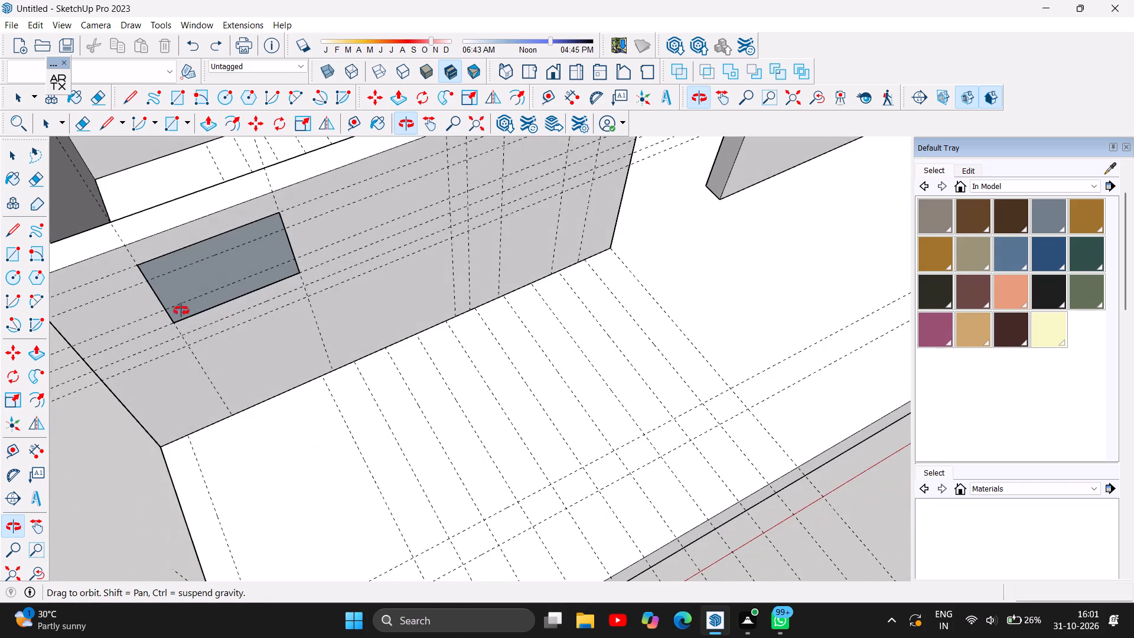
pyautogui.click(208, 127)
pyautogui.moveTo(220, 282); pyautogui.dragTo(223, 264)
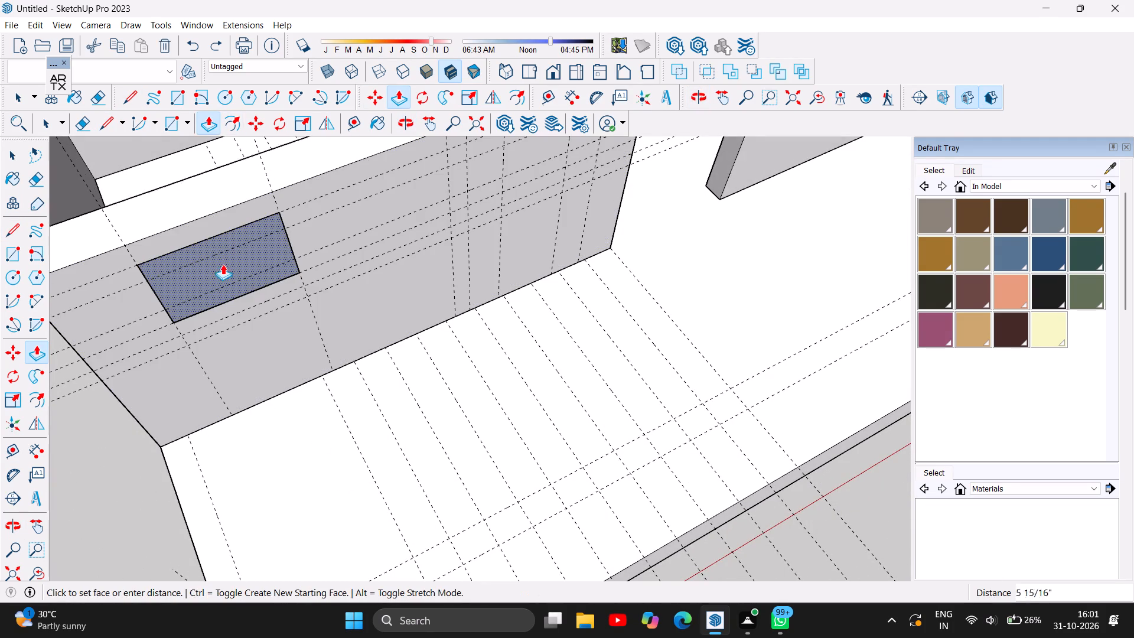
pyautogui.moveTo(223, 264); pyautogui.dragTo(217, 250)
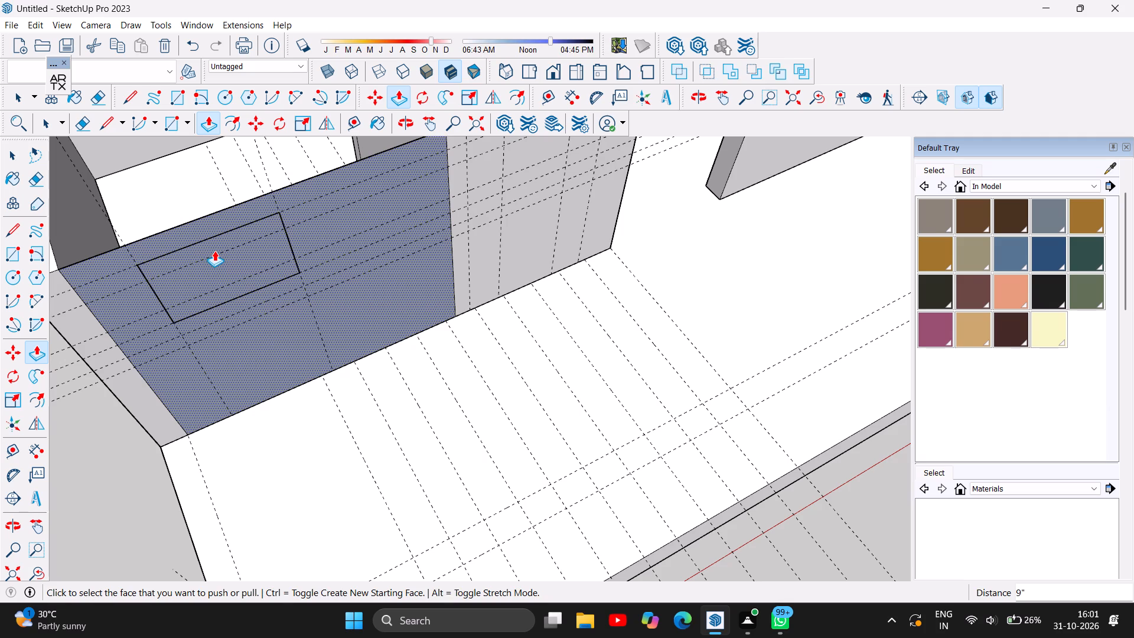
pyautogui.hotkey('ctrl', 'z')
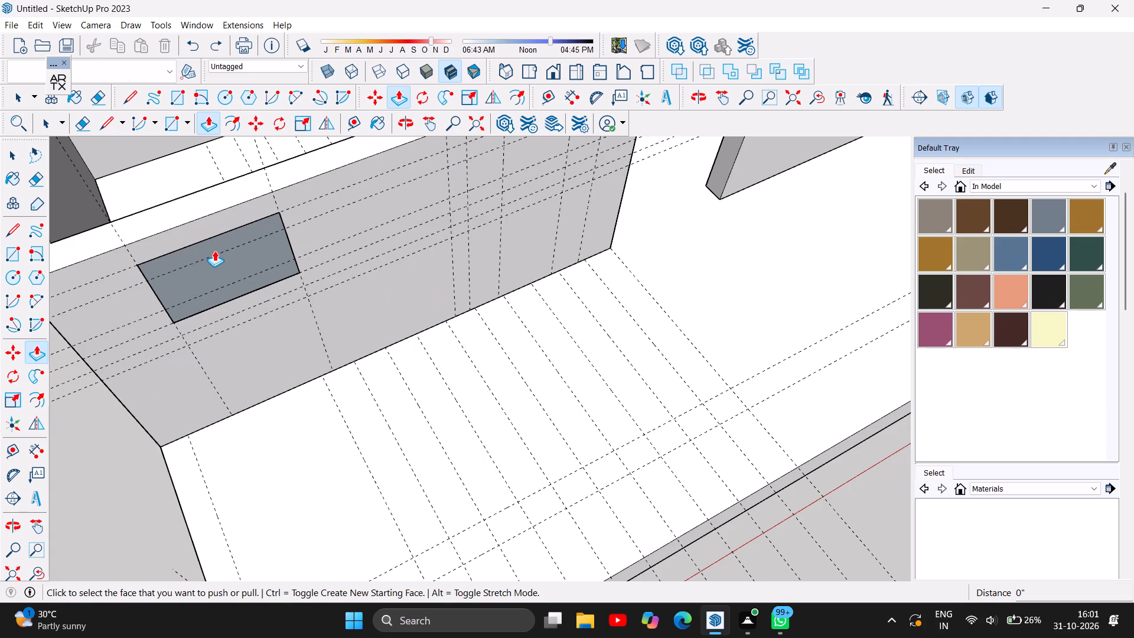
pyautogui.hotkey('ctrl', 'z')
# Push the window outline's face 9" through the front wall to cut the window opening.
pyautogui.scroll(-1, 214, 250)
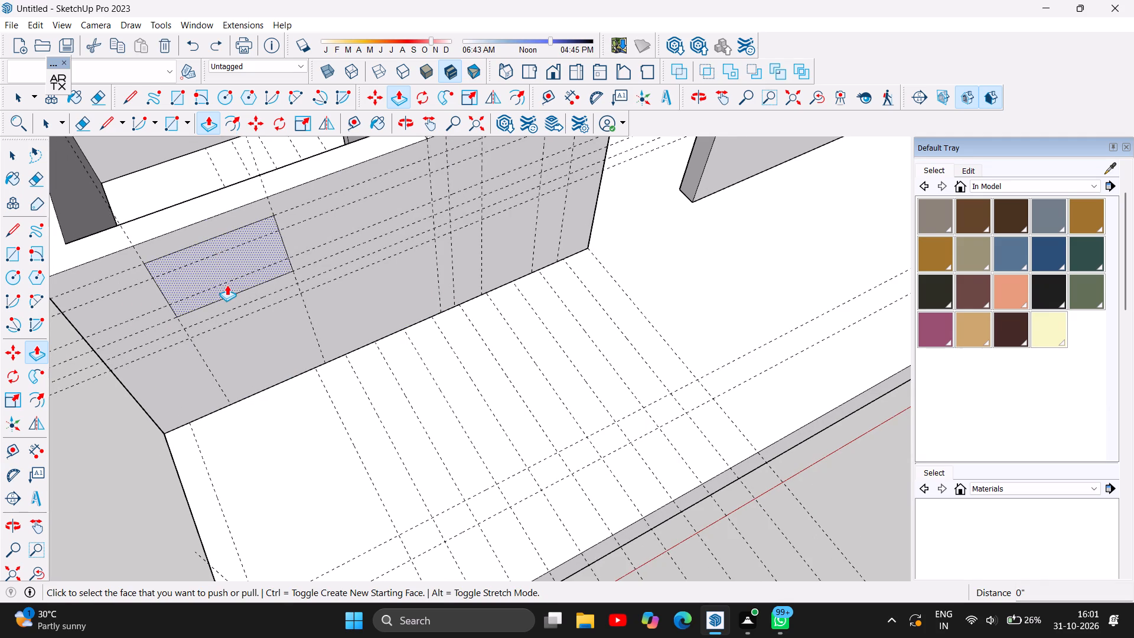
pyautogui.moveTo(227, 285); pyautogui.dragTo(236, 239)
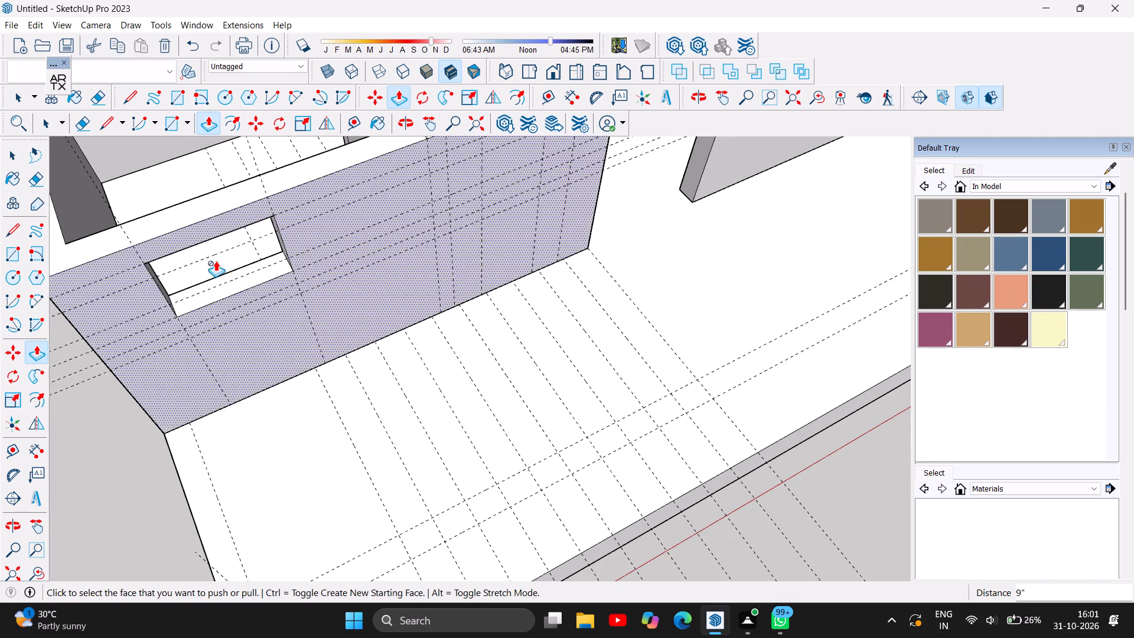
# Inspect the cut window opening, the entrance gap and the porch guides from the front, at low angles and from above.
pyautogui.scroll(-3, 357, 363)
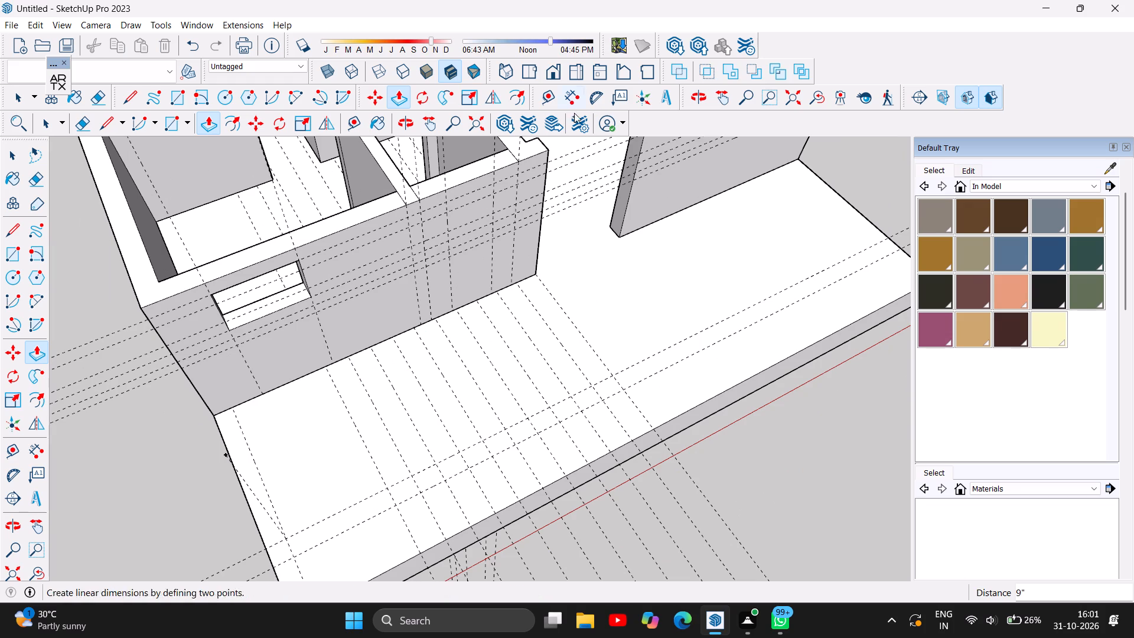
pyautogui.click(409, 119)
pyautogui.moveTo(585, 371); pyautogui.dragTo(504, 250)
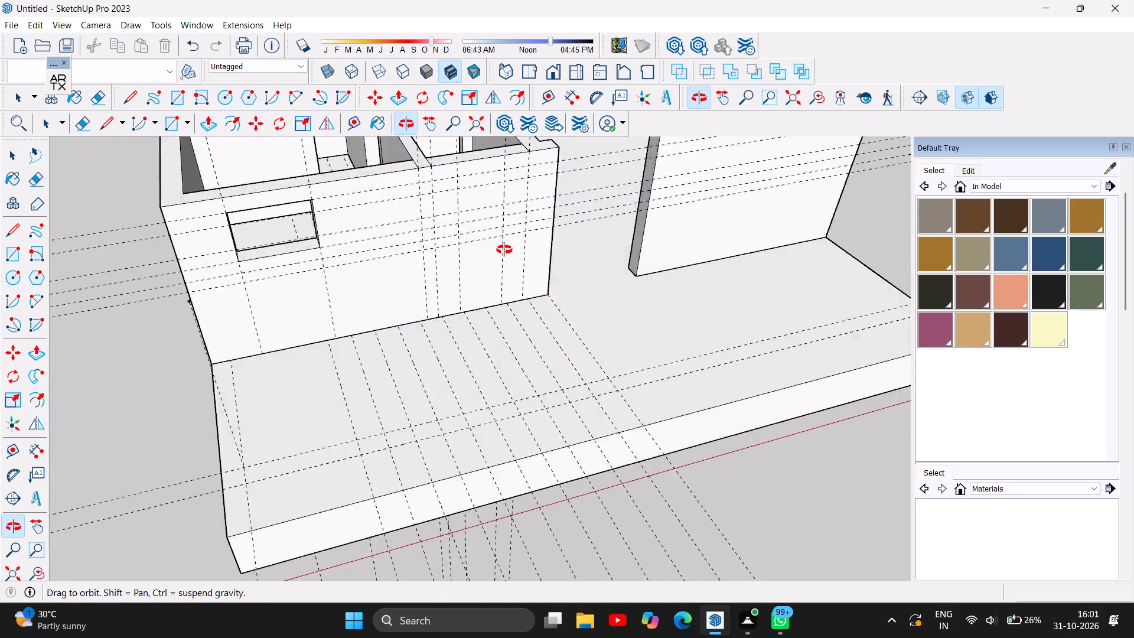
pyautogui.moveTo(504, 250); pyautogui.dragTo(426, 186)
pyautogui.scroll(-2, 439, 304)
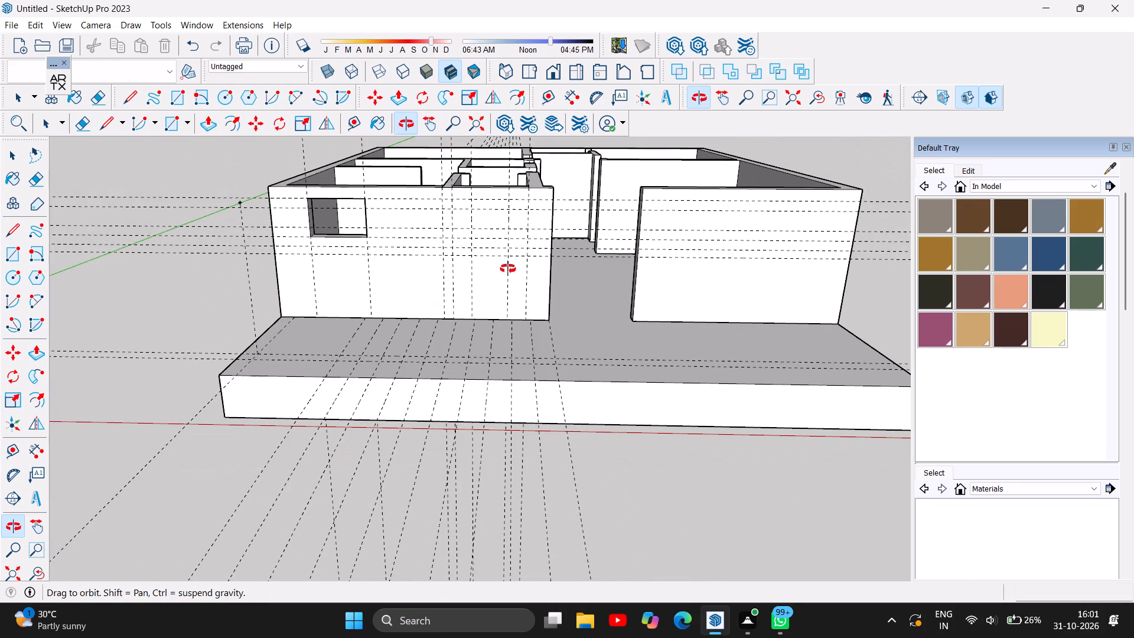
pyautogui.scroll(-2, 482, 290)
pyautogui.scroll(1, 490, 311)
pyautogui.moveTo(556, 340); pyautogui.dragTo(534, 289)
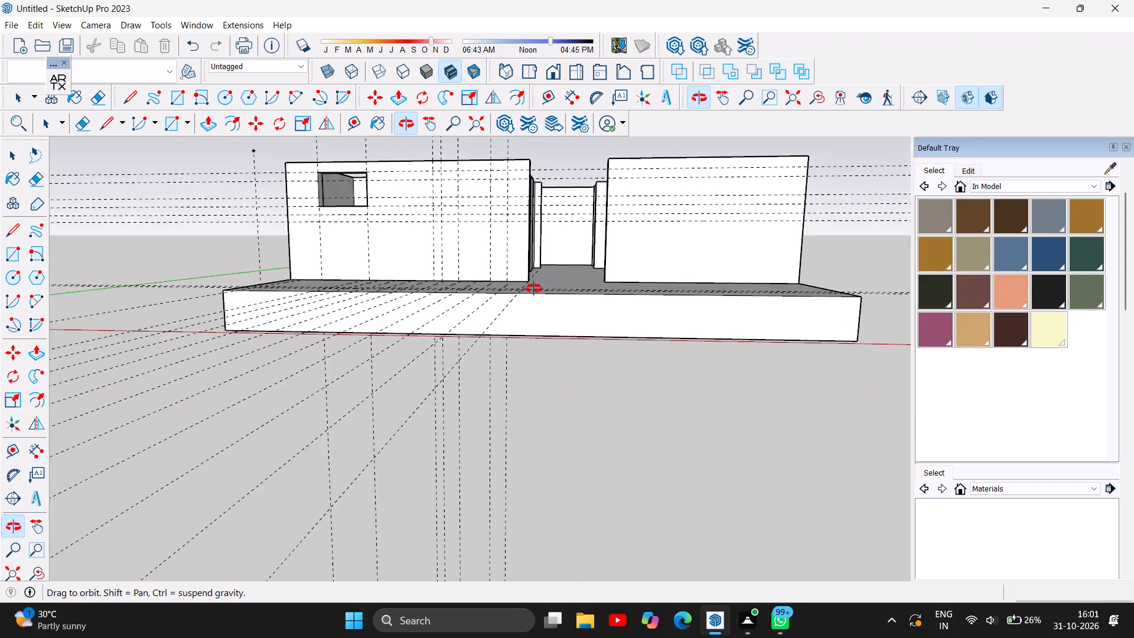
pyautogui.moveTo(534, 289); pyautogui.dragTo(554, 327)
pyautogui.moveTo(446, 320); pyautogui.dragTo(380, 473)
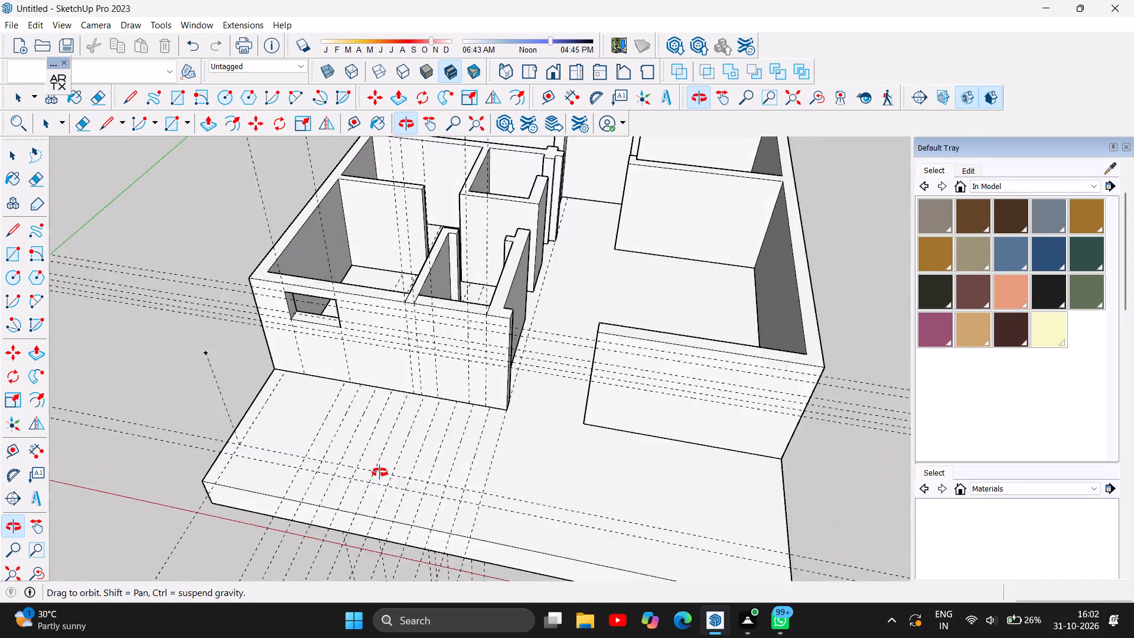
pyautogui.moveTo(380, 473); pyautogui.dragTo(379, 474)
pyautogui.moveTo(477, 485); pyautogui.dragTo(256, 487)
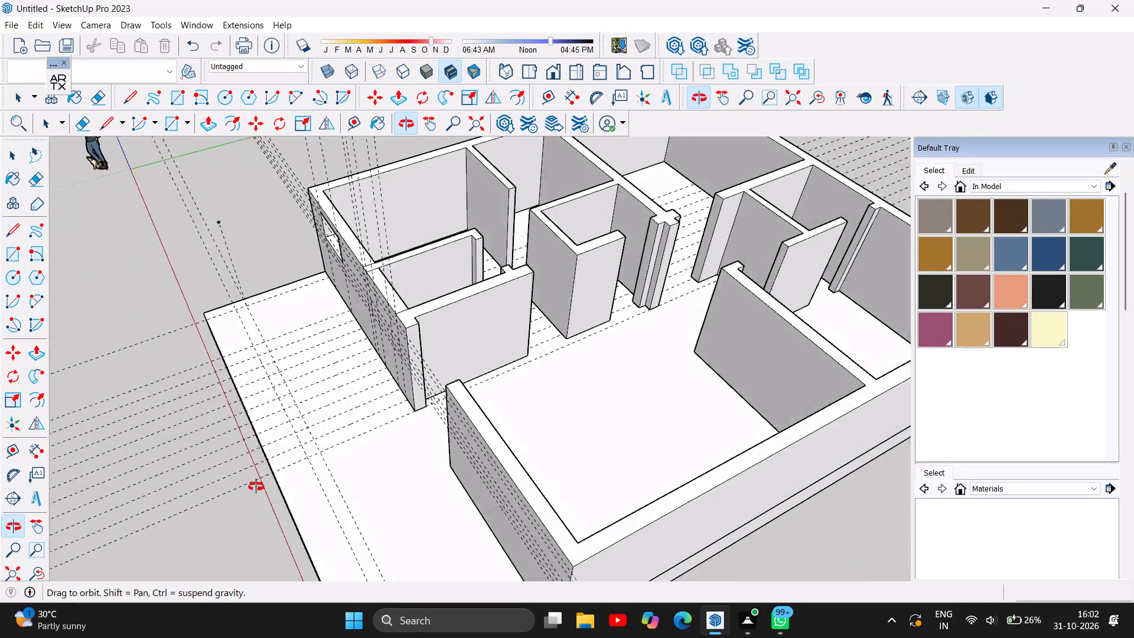
pyautogui.moveTo(256, 487); pyautogui.dragTo(238, 542)
pyautogui.moveTo(376, 411); pyautogui.dragTo(391, 473)
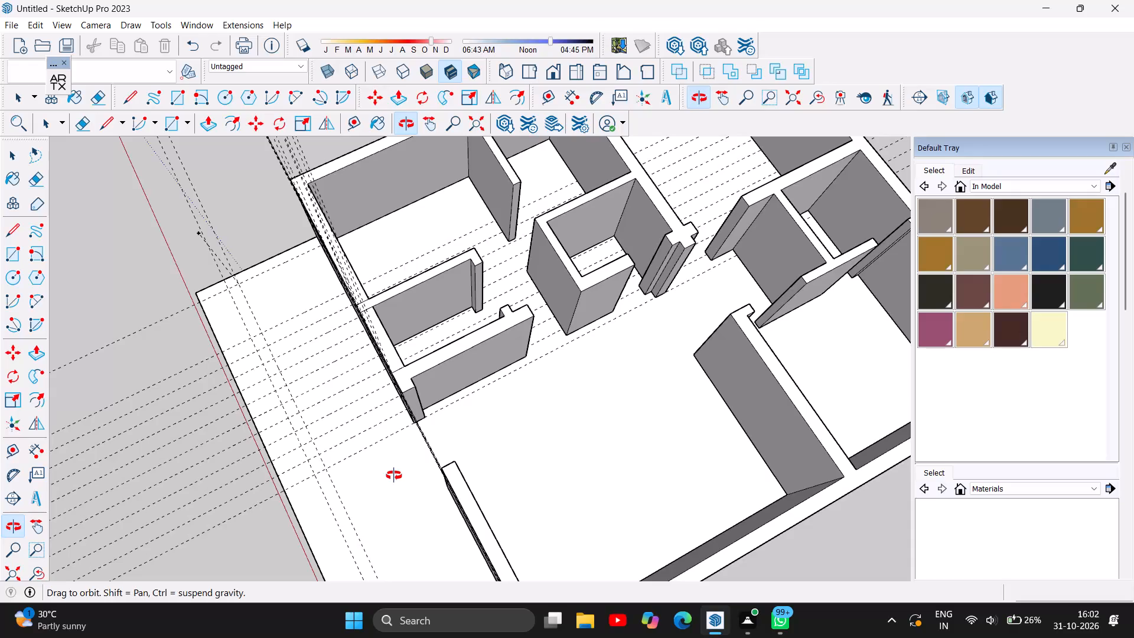
pyautogui.moveTo(358, 448); pyautogui.dragTo(320, 441)
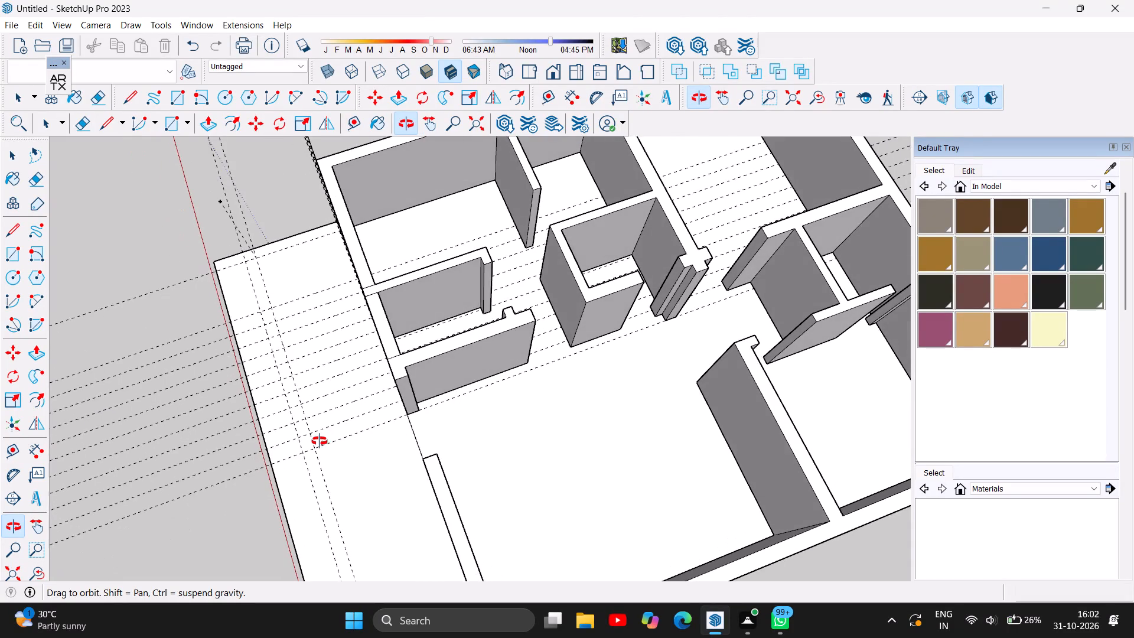
pyautogui.moveTo(320, 441); pyautogui.dragTo(319, 441)
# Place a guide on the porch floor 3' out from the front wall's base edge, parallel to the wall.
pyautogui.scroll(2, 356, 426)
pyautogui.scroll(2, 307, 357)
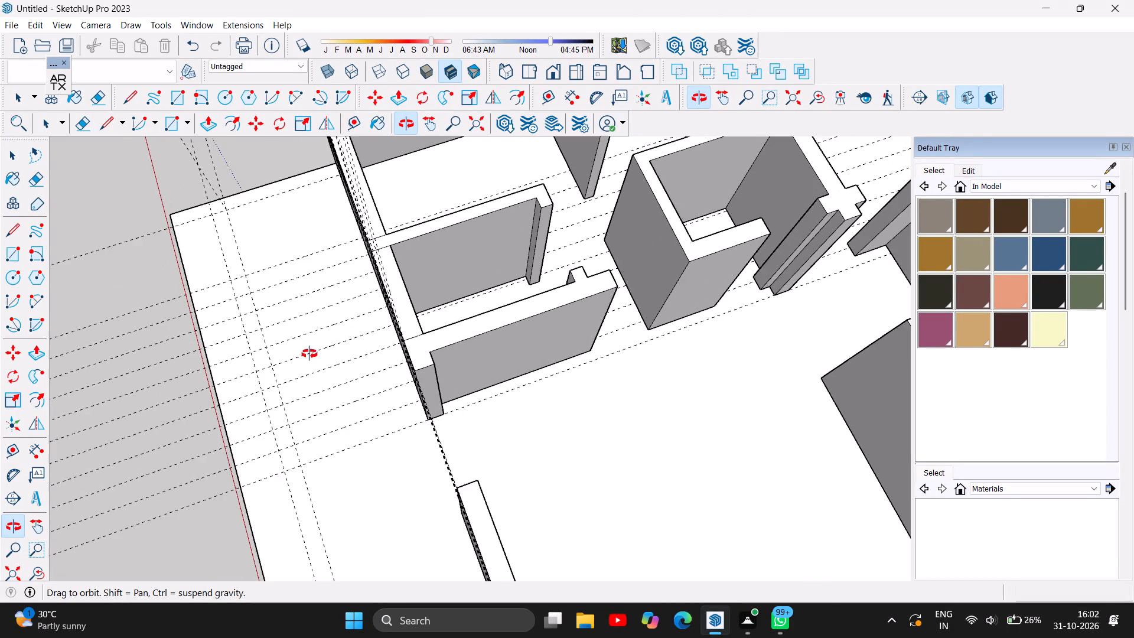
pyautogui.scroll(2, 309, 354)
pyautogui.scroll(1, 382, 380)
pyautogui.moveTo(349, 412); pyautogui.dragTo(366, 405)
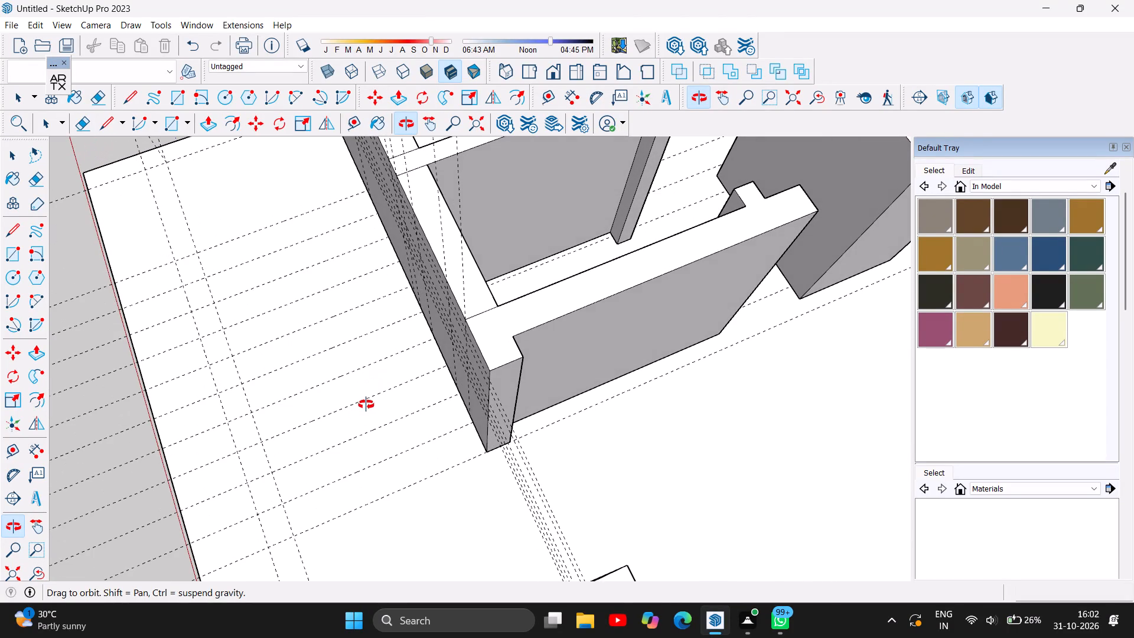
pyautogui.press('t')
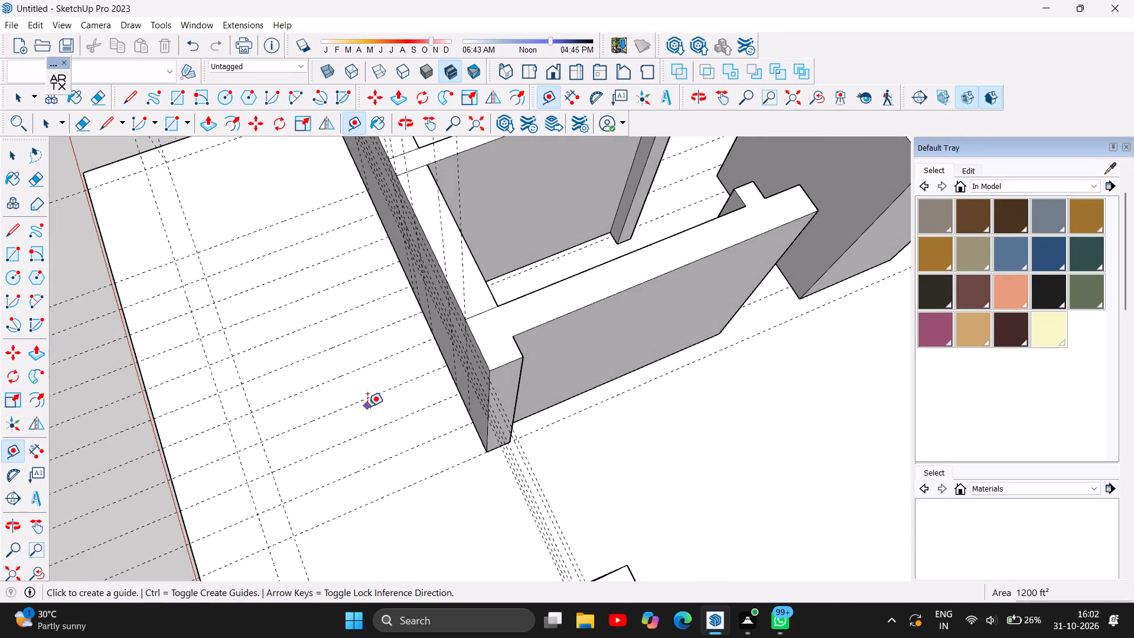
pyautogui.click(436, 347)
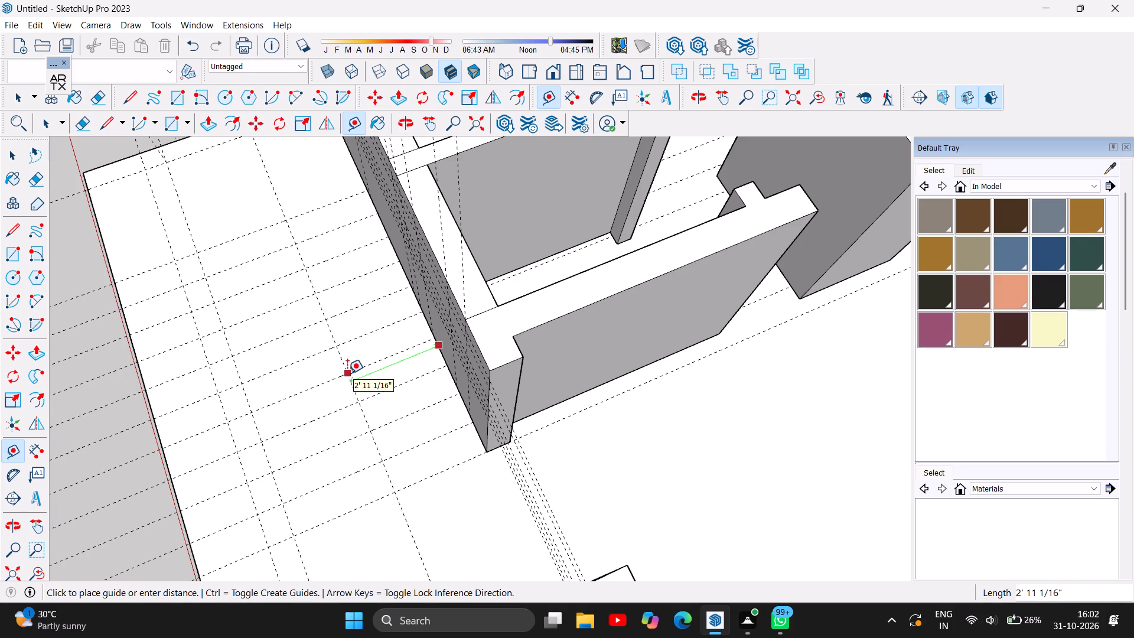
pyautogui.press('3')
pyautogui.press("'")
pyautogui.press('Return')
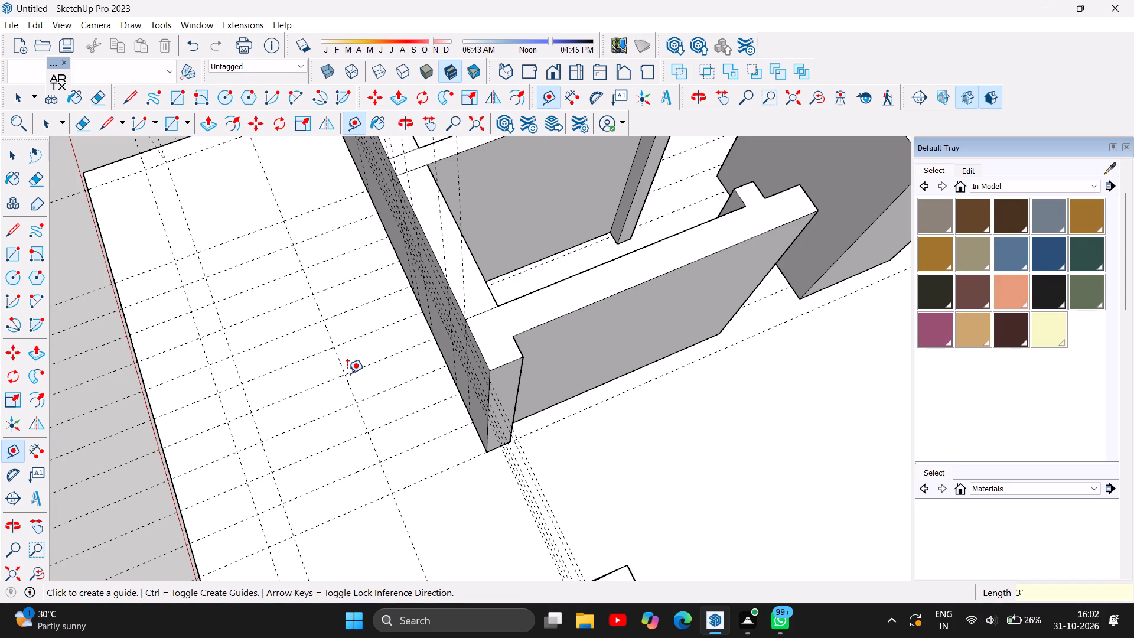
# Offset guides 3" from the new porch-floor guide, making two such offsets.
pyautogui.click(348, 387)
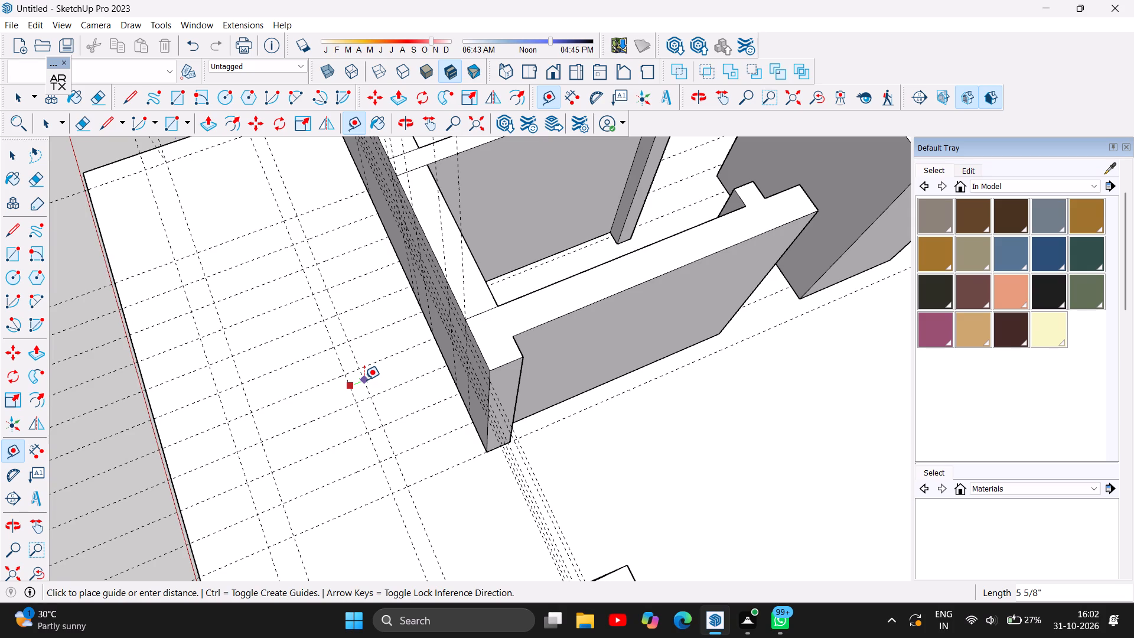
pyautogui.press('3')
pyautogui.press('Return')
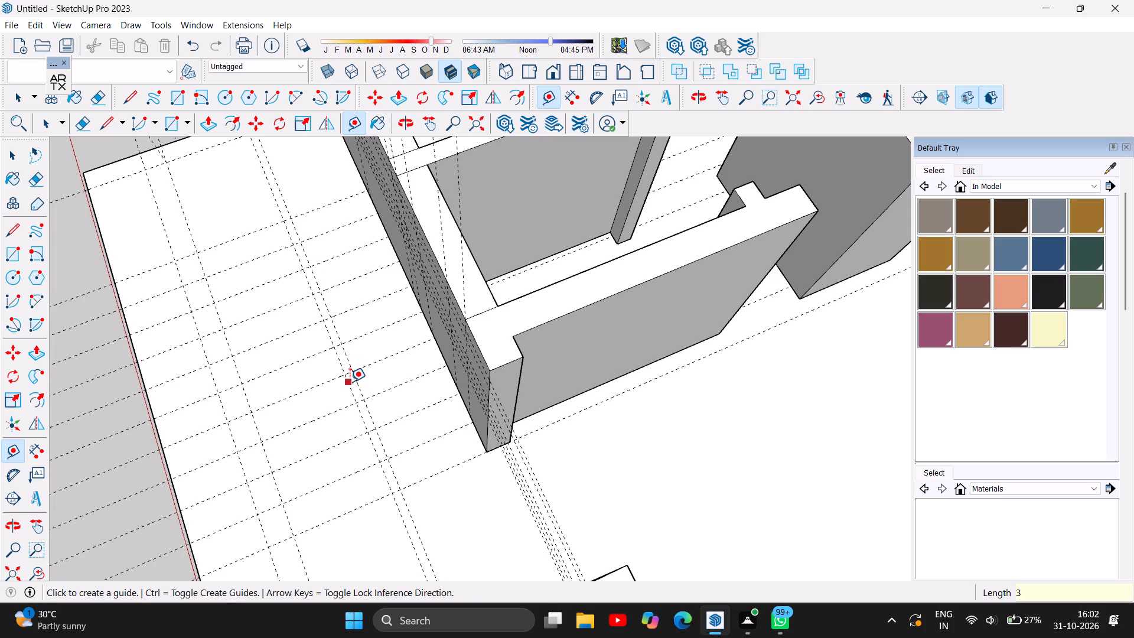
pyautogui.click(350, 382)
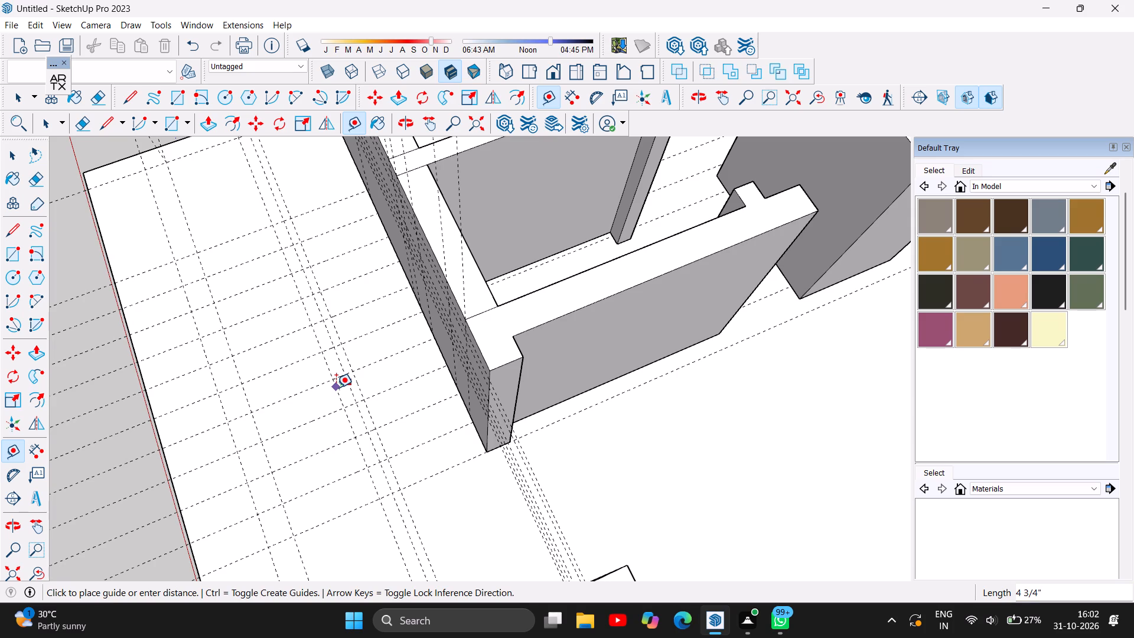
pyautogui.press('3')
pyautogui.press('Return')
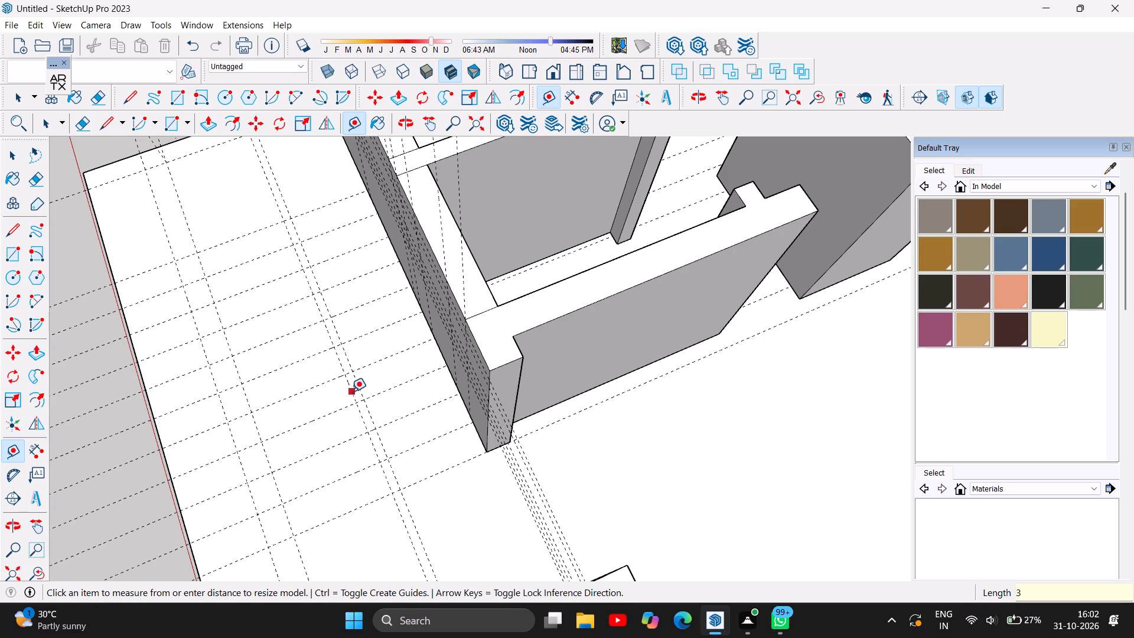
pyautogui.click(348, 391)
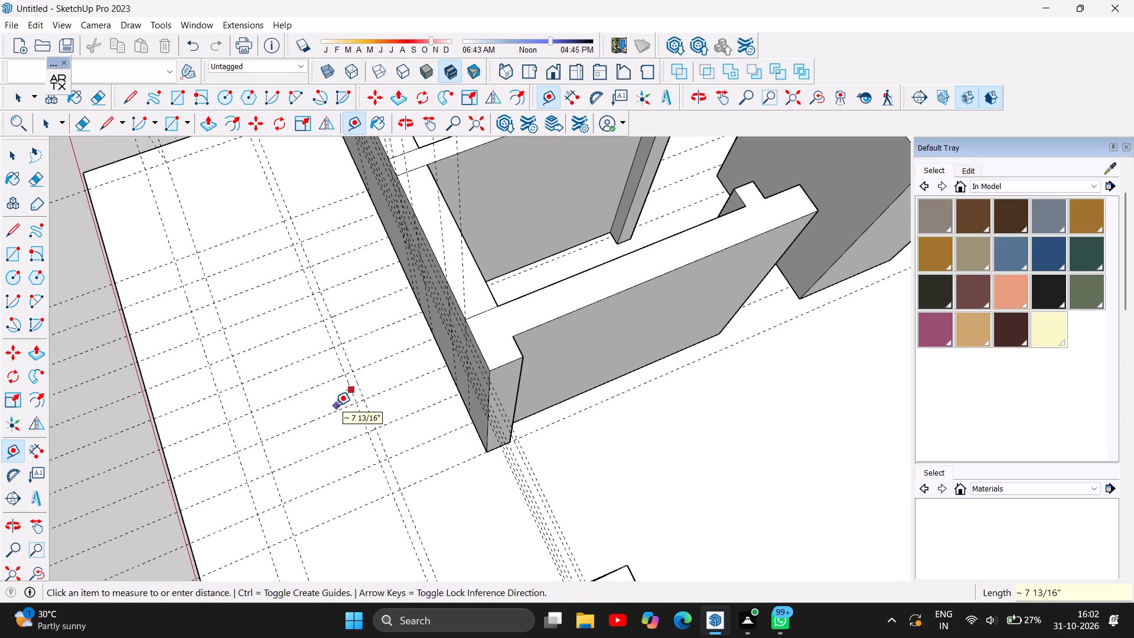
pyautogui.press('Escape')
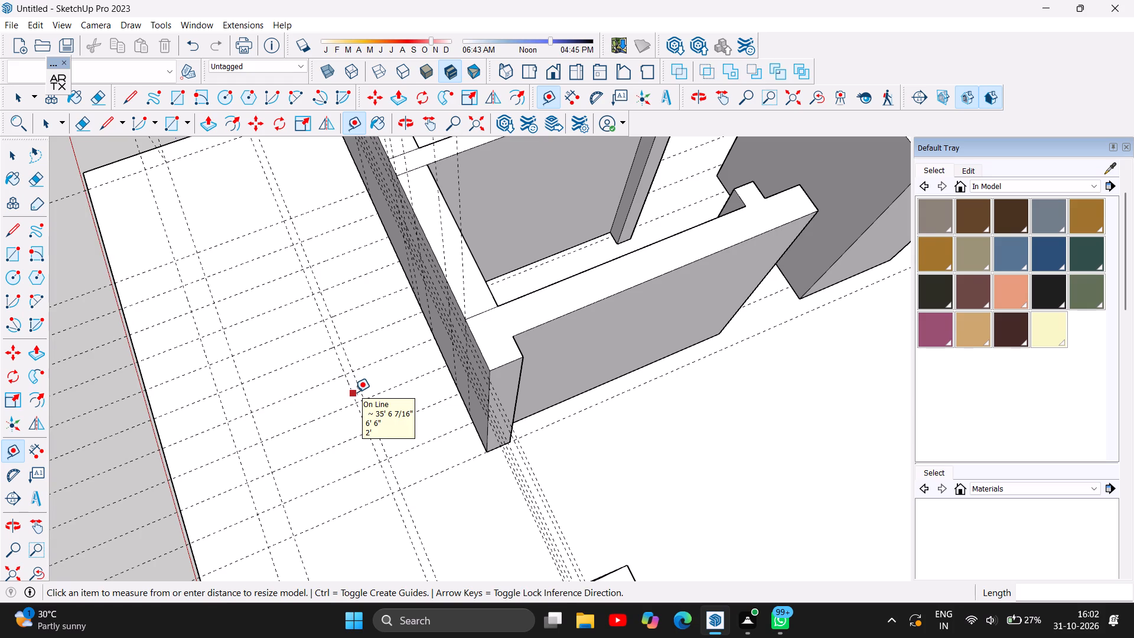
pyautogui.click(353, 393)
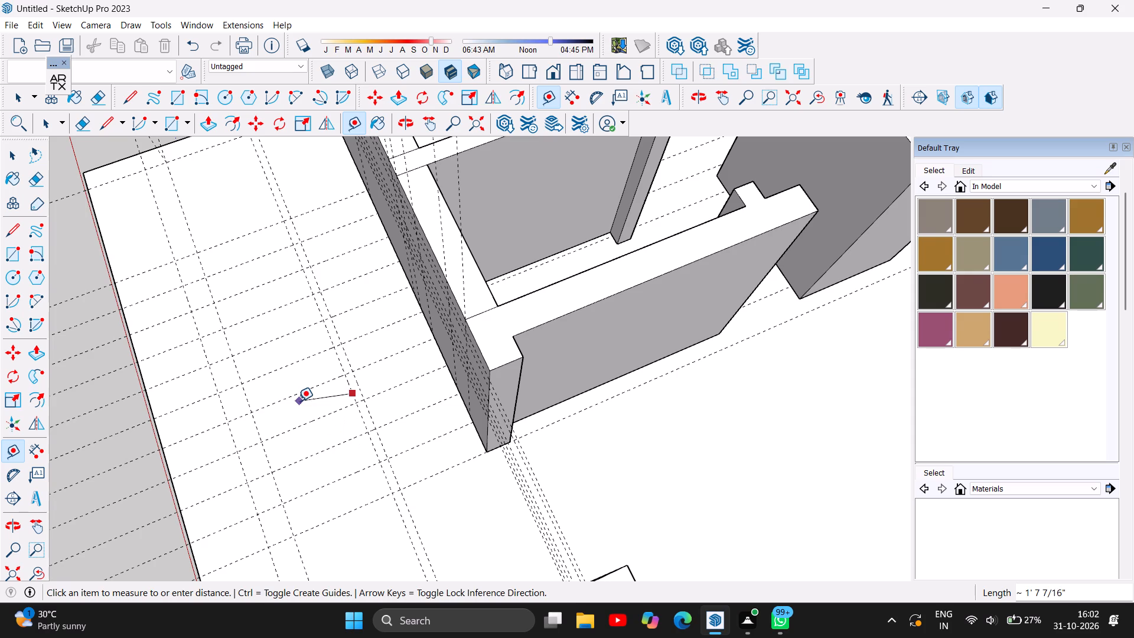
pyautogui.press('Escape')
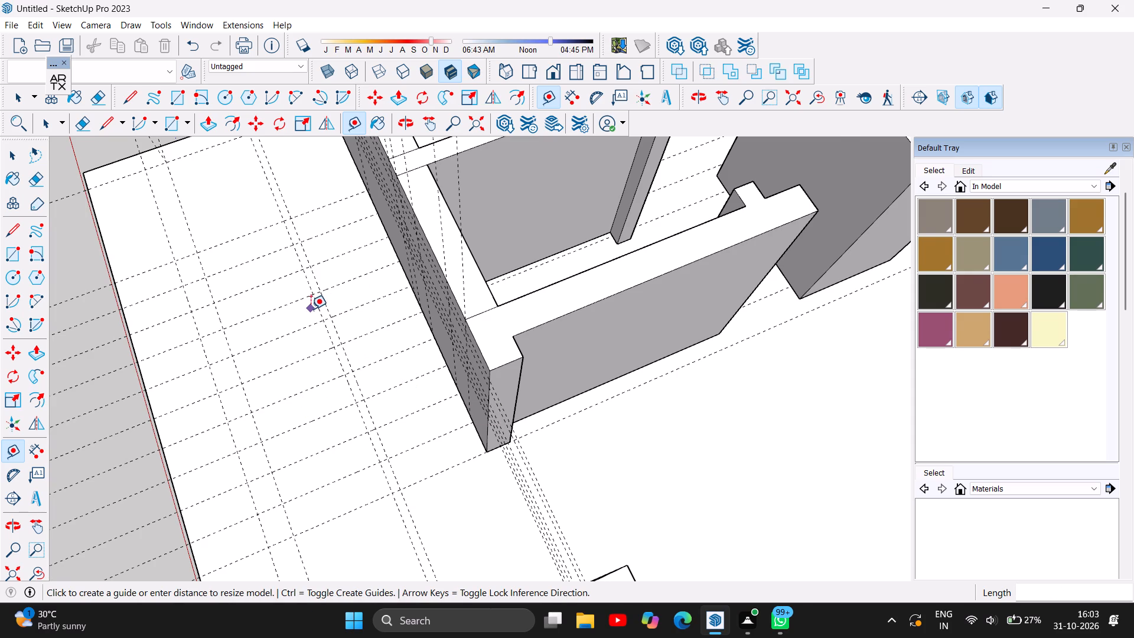
# Delete all the porch-floor guides that run parallel to the front wall, both the new ones and the older pair.
pyautogui.scroll(-1, 311, 309)
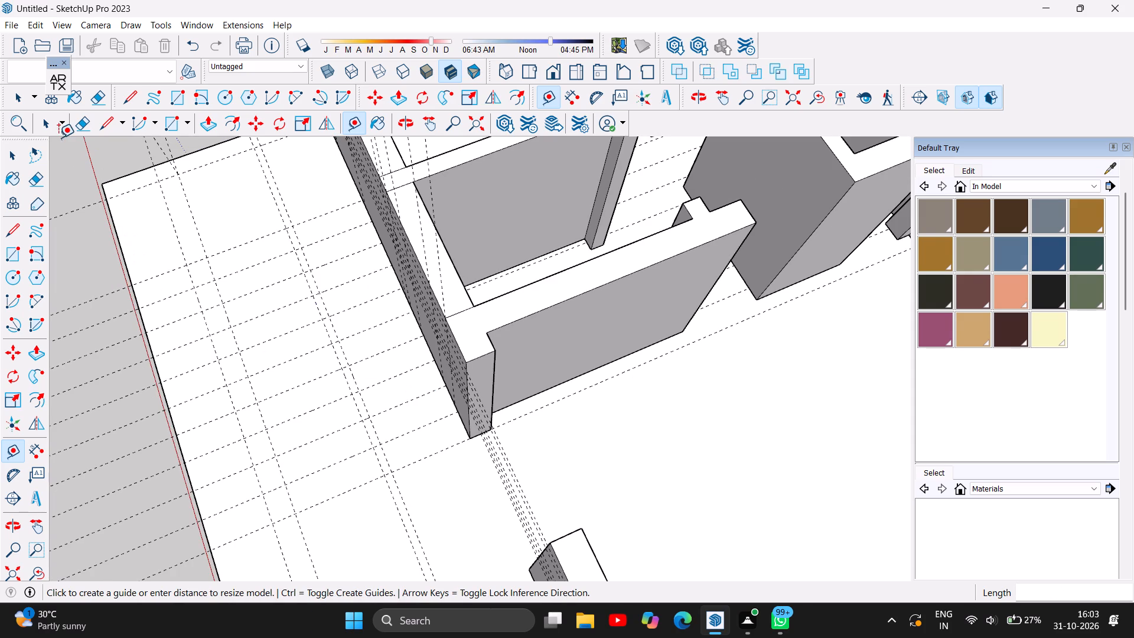
pyautogui.scroll(-5, 302, 308)
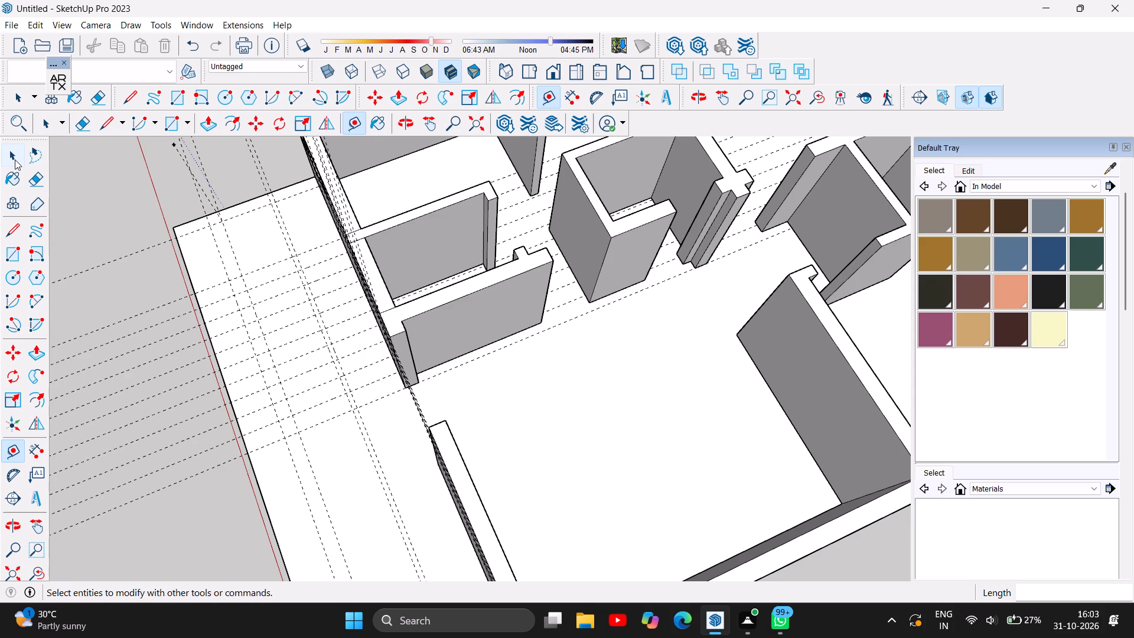
pyautogui.click(15, 159)
pyautogui.click(320, 328)
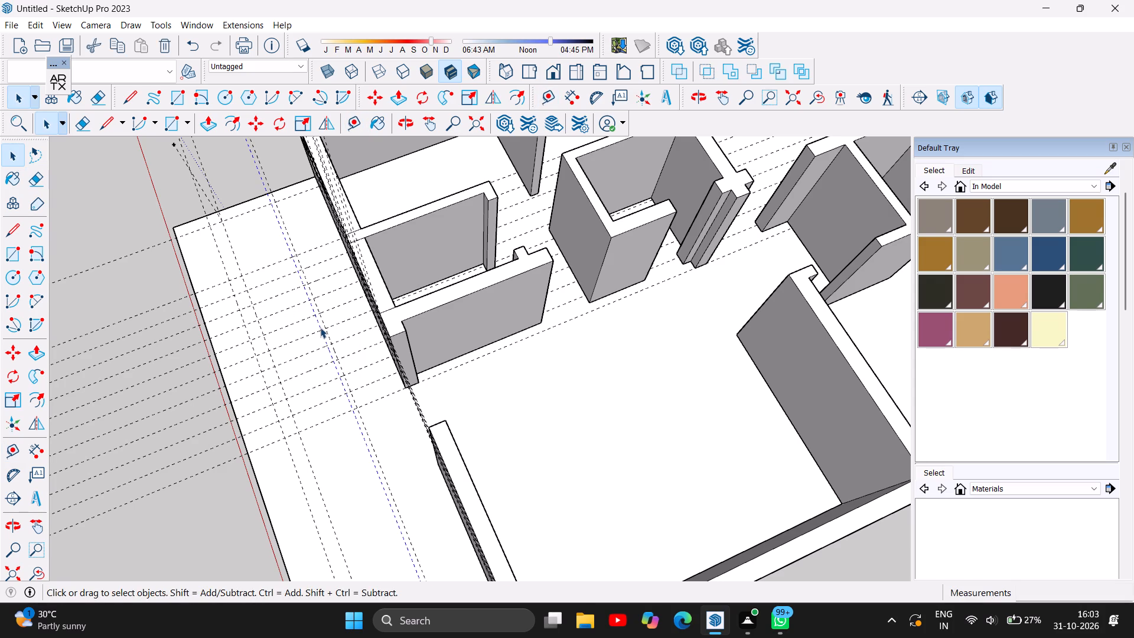
pyautogui.press('Delete')
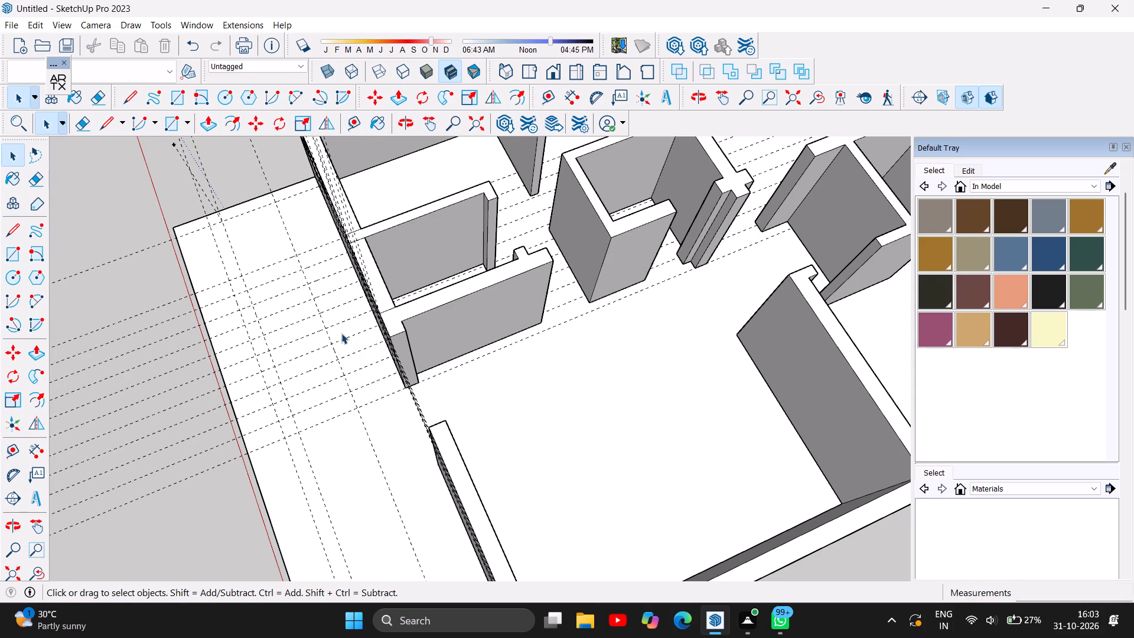
pyautogui.click(334, 349)
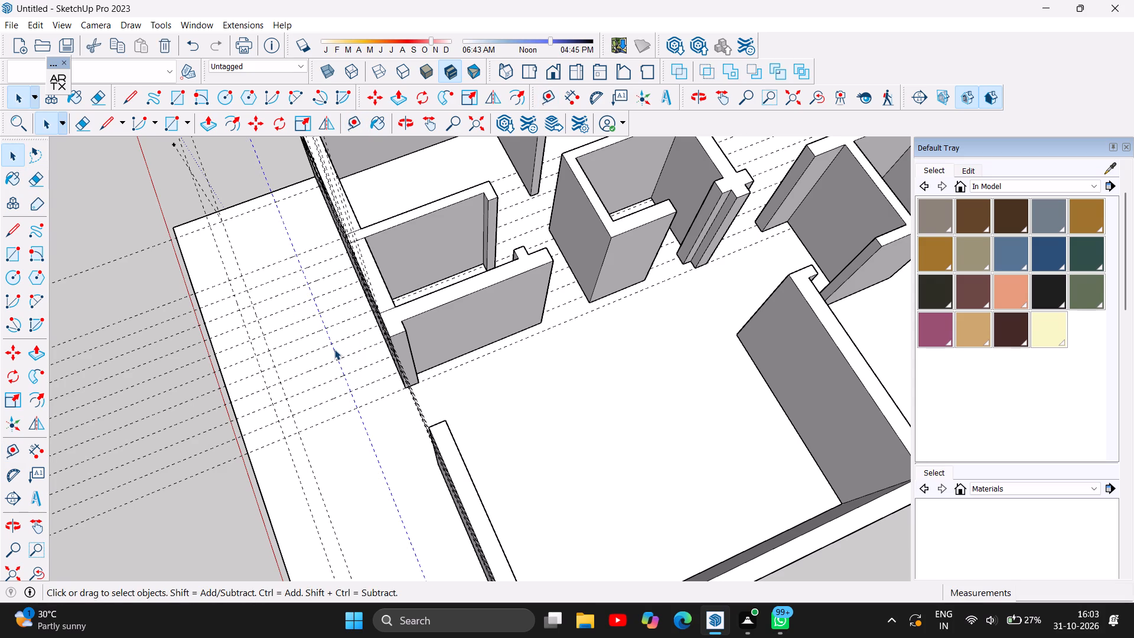
pyautogui.press('Delete')
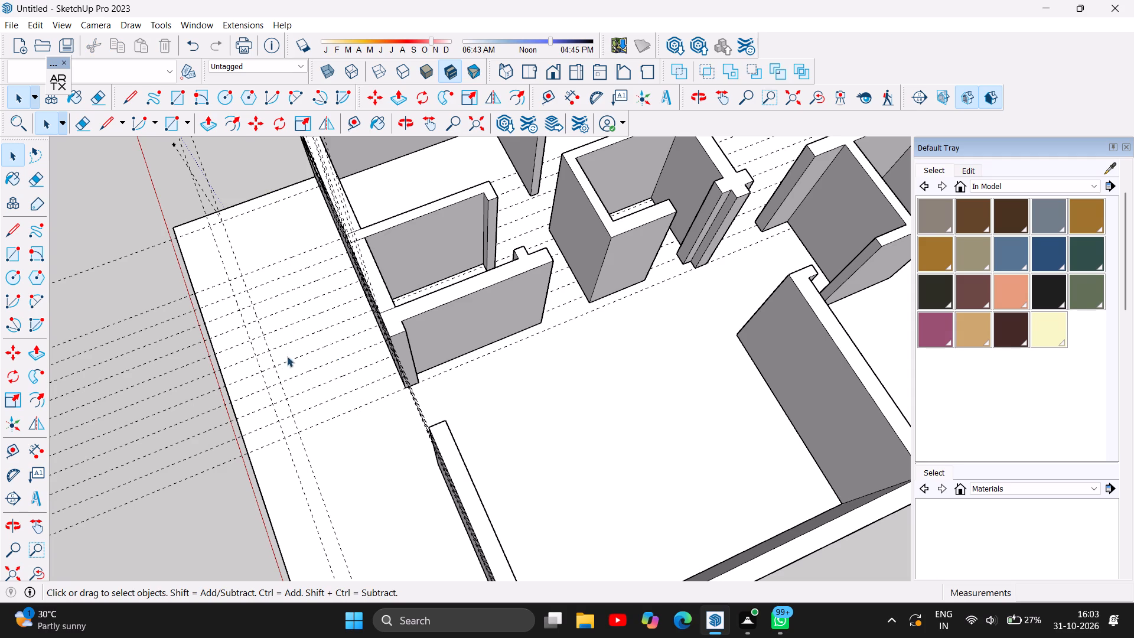
pyautogui.click(276, 368)
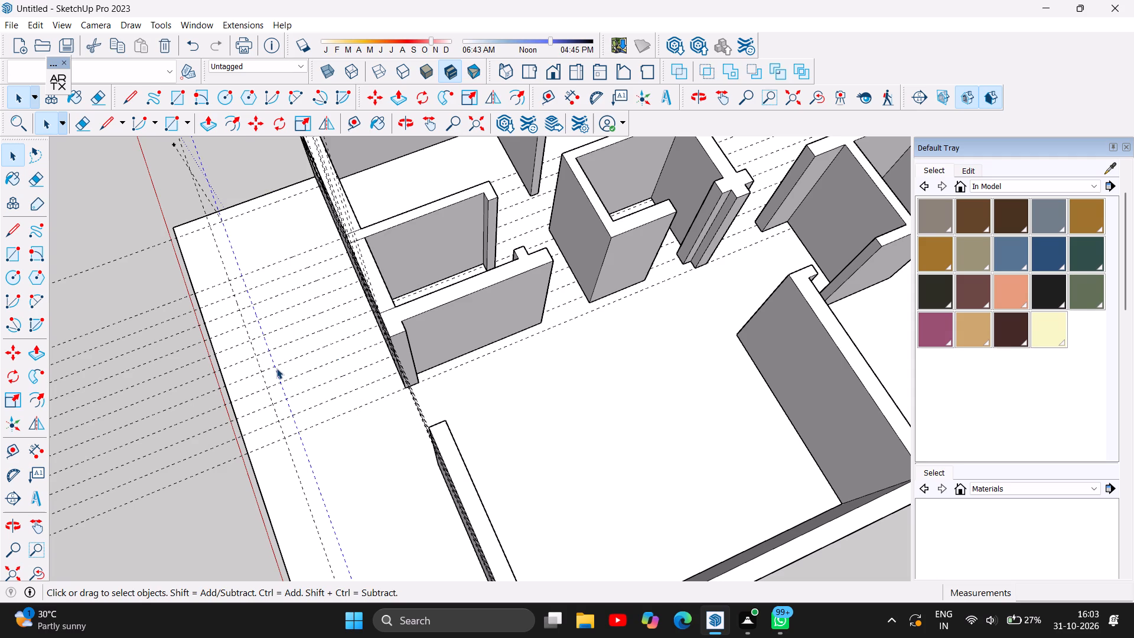
pyautogui.press('Delete')
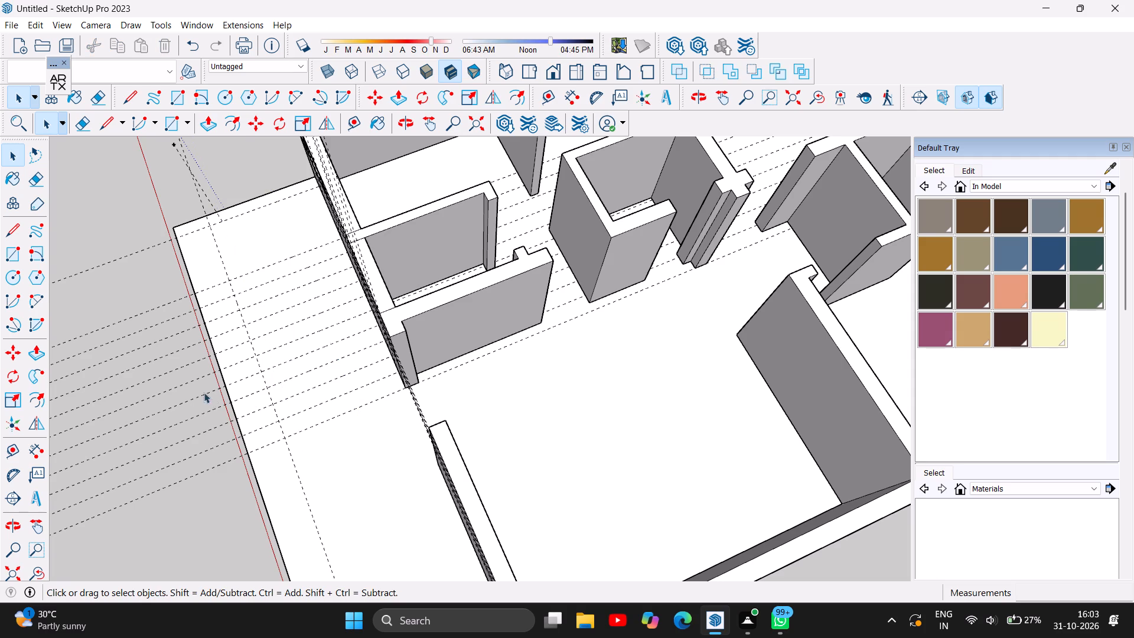
pyautogui.click(263, 380)
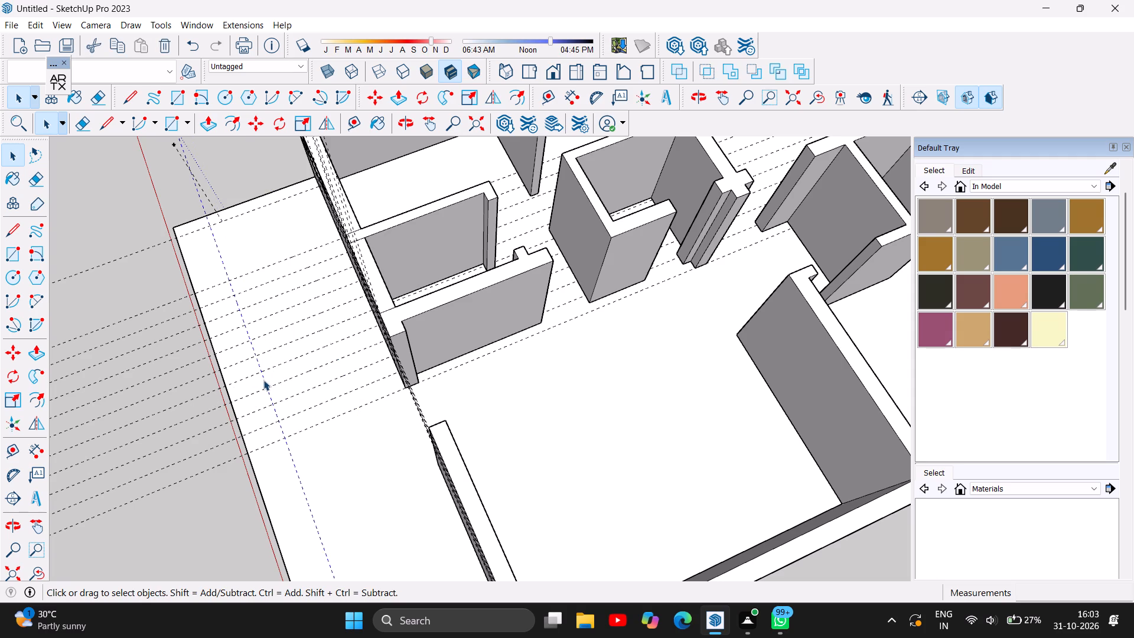
pyautogui.press('Delete')
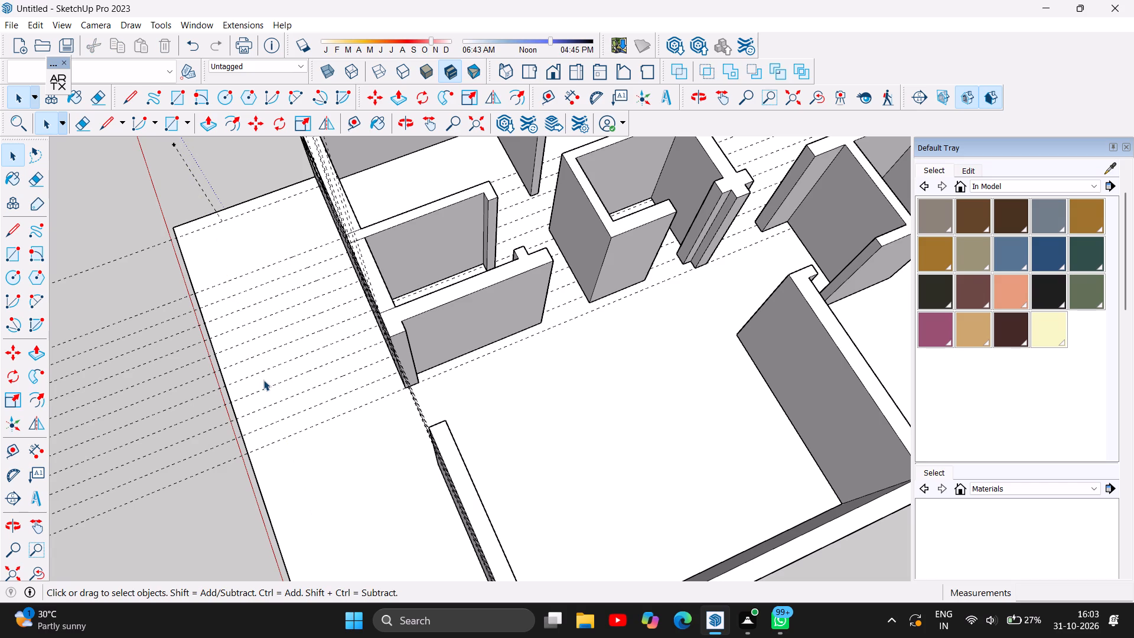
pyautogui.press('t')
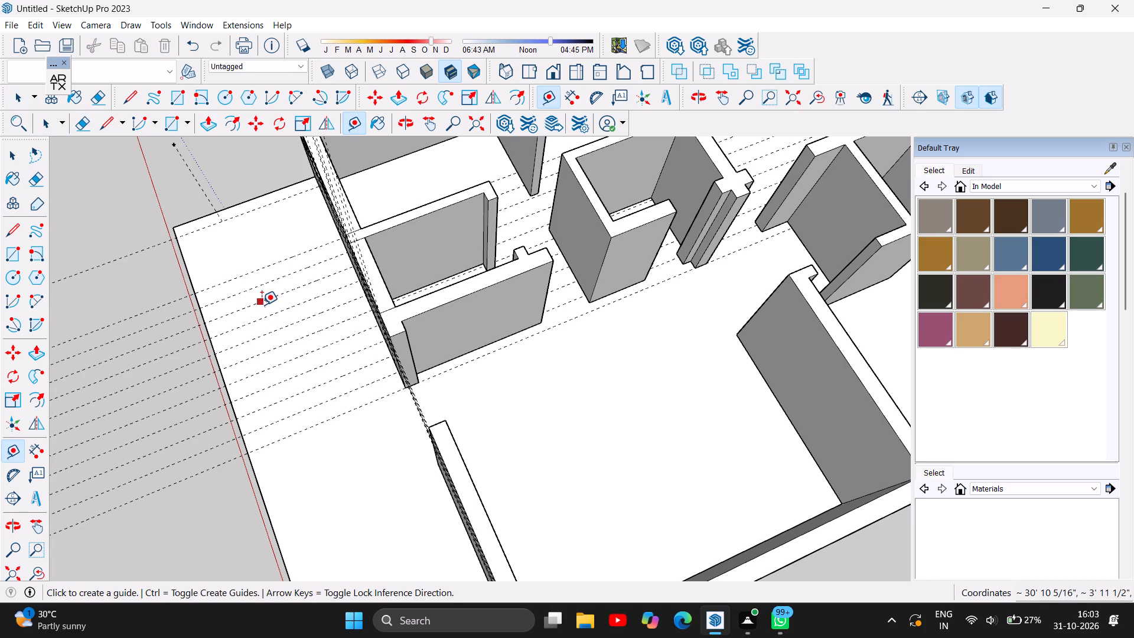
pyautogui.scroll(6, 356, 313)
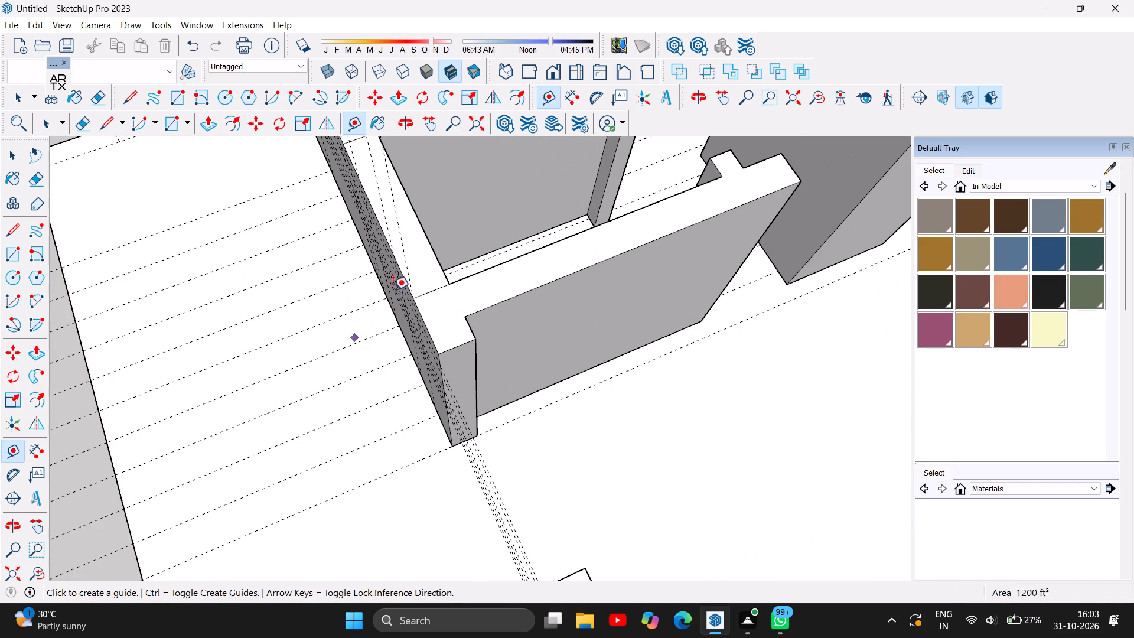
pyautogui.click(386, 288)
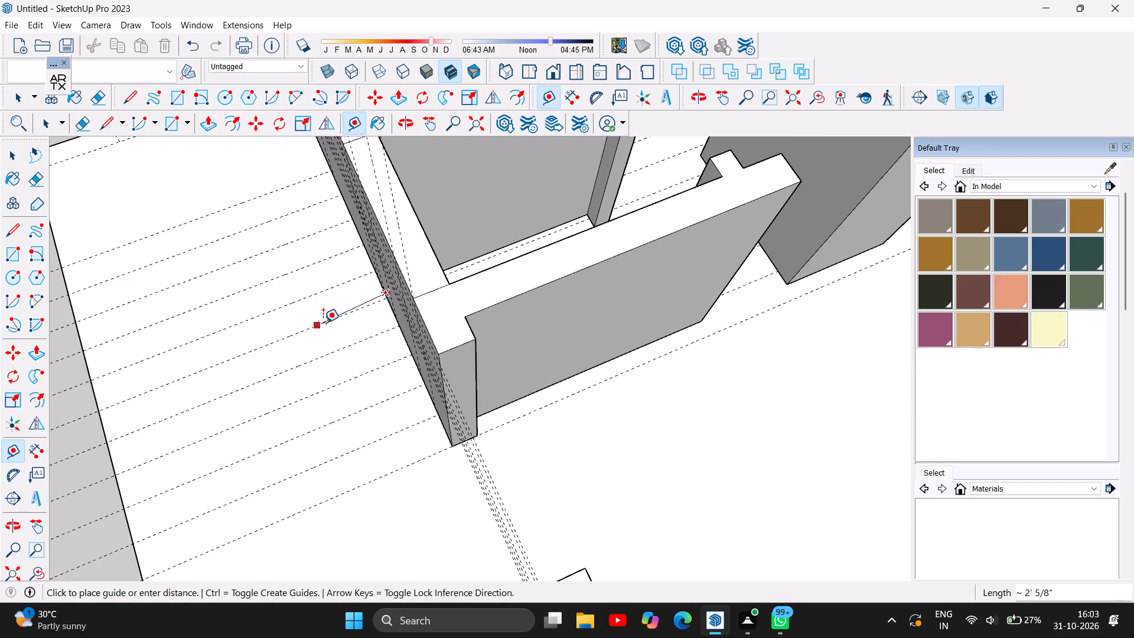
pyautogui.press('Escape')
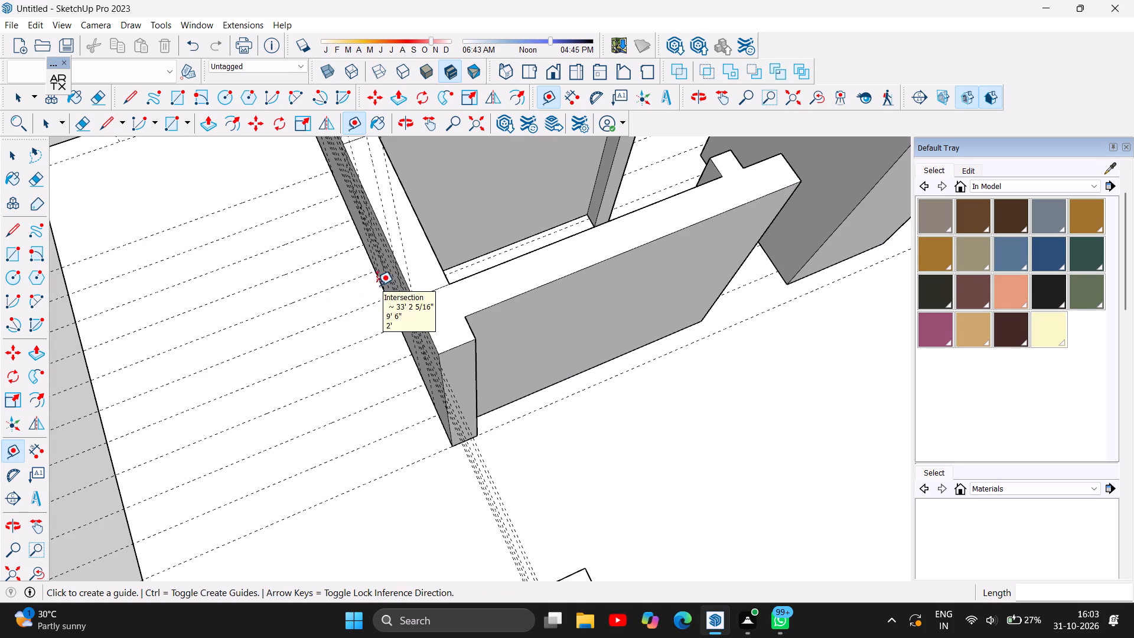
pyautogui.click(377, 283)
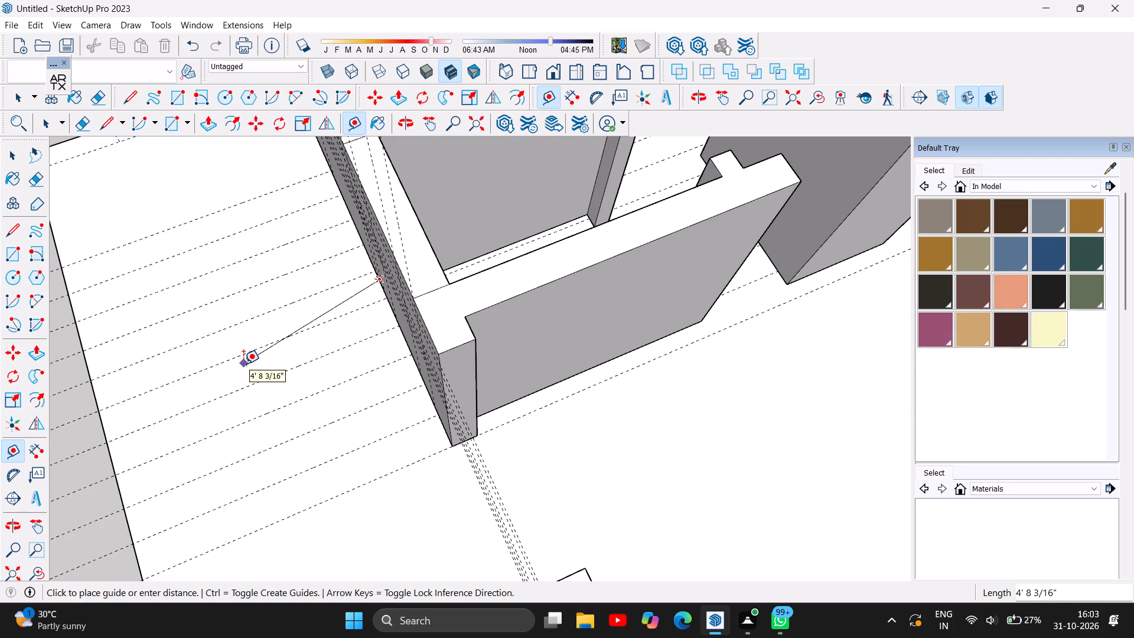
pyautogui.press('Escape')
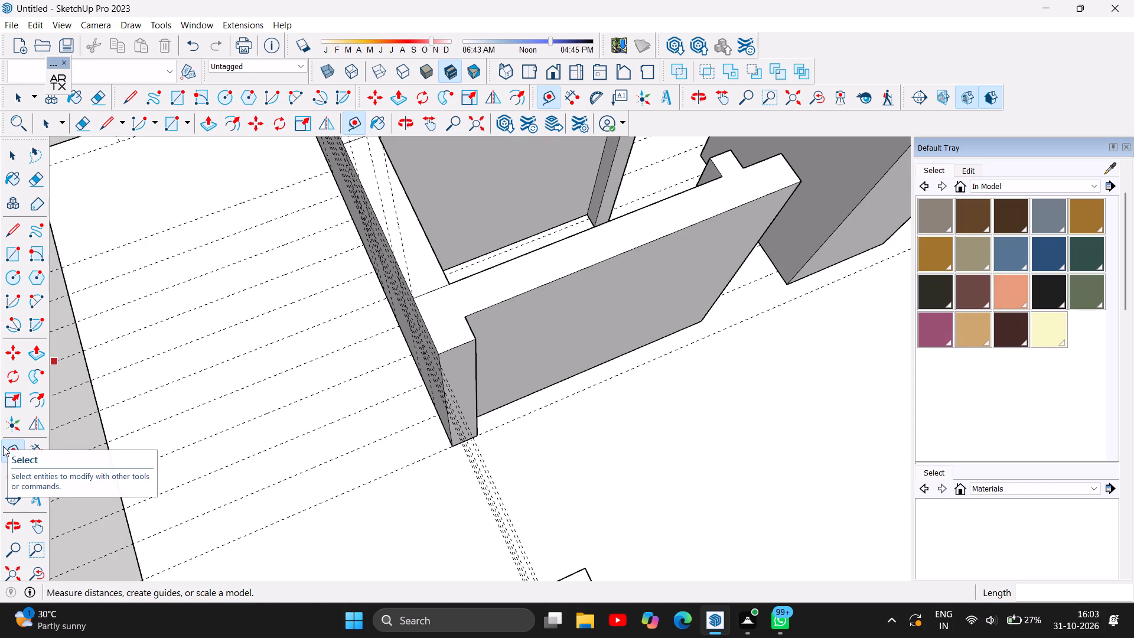
# Place a porch-floor guide 3' out from the front wall's base edge and another 6" beyond it.
pyautogui.click(3, 445)
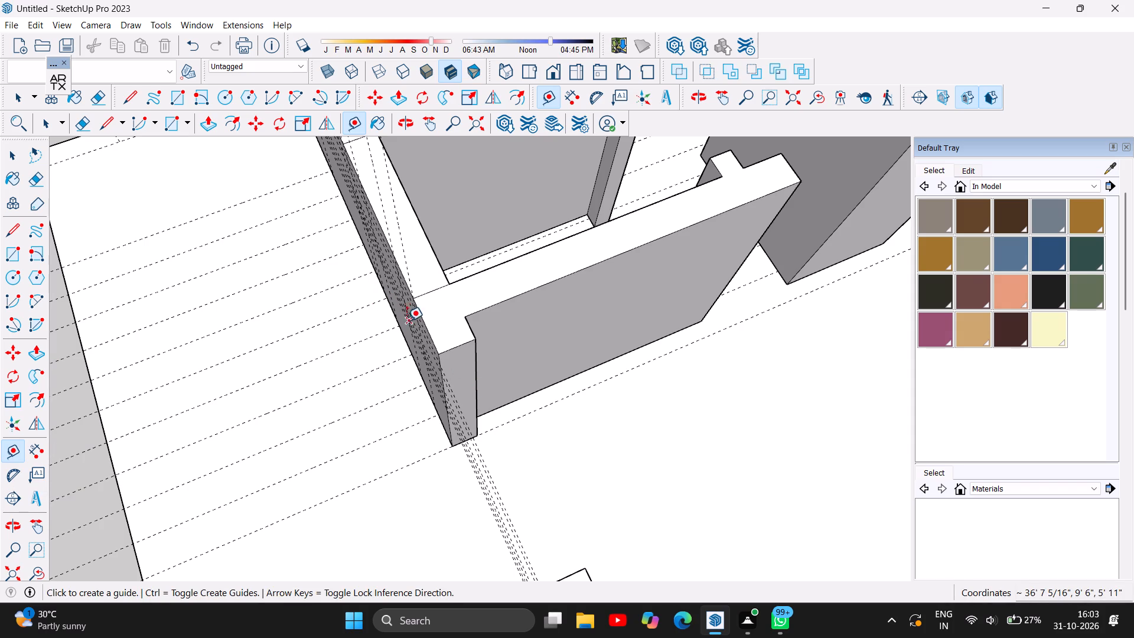
pyautogui.click(390, 314)
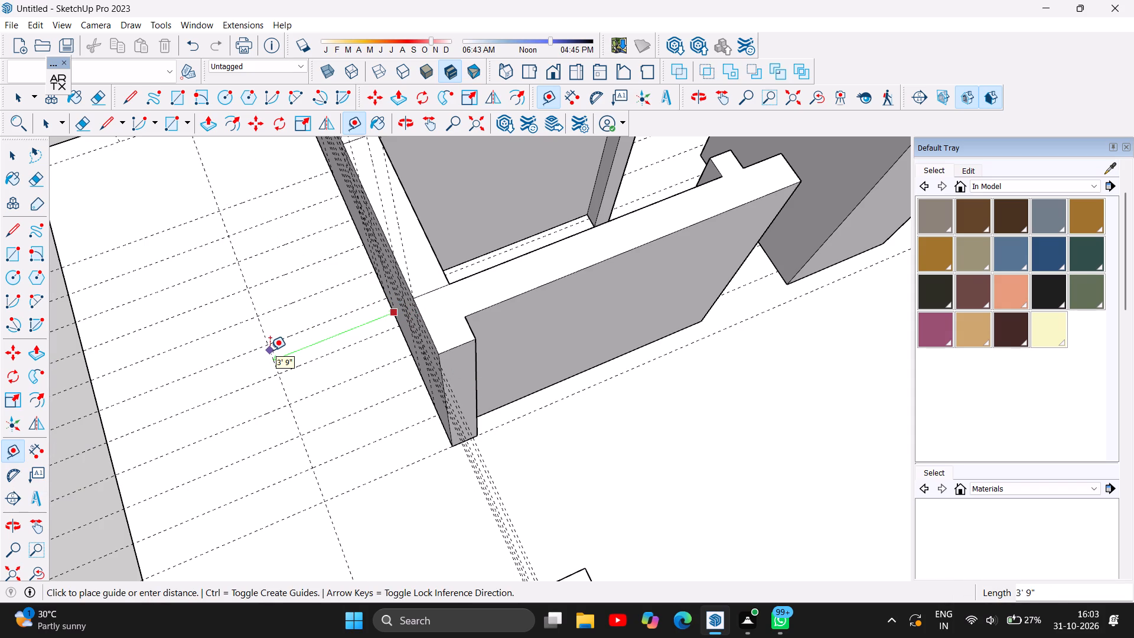
pyautogui.write("3'")
pyautogui.press('Return')
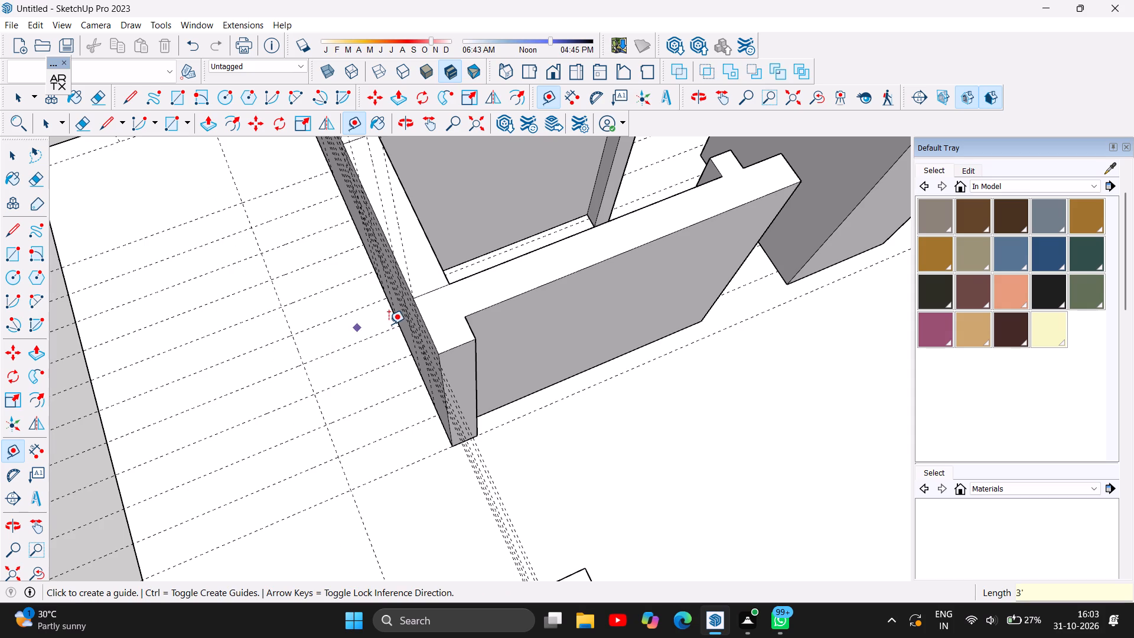
pyautogui.click(294, 340)
pyautogui.press('6')
pyautogui.press('Return')
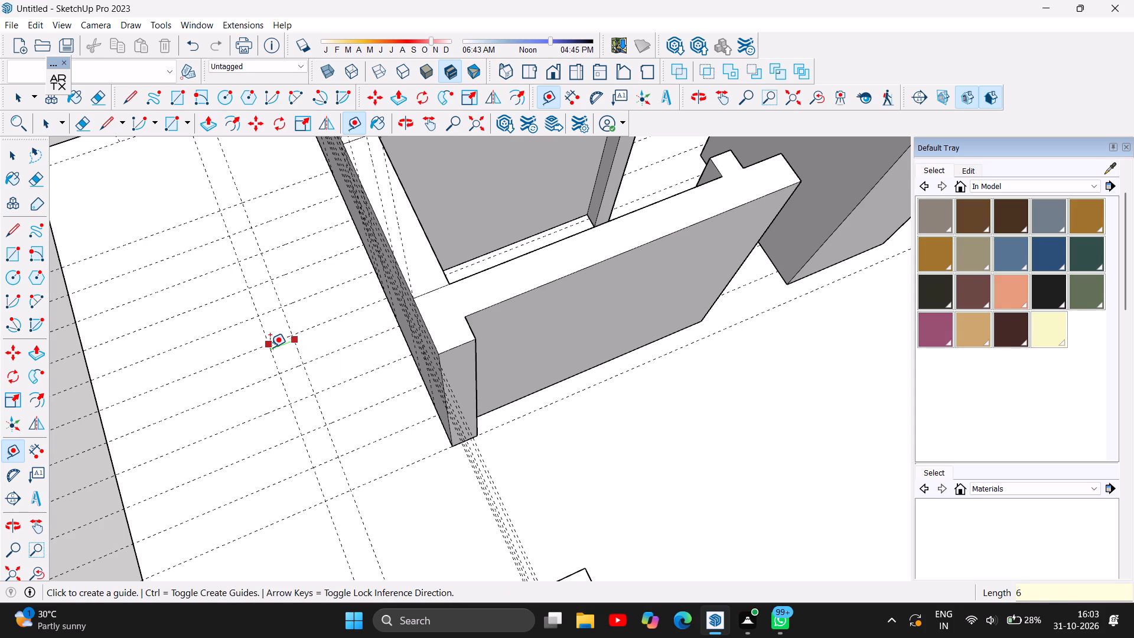
# Place a porch-floor guide 3' beyond the outer guide of the 6" pair, and another guide 9" beyond it.
pyautogui.click(278, 354)
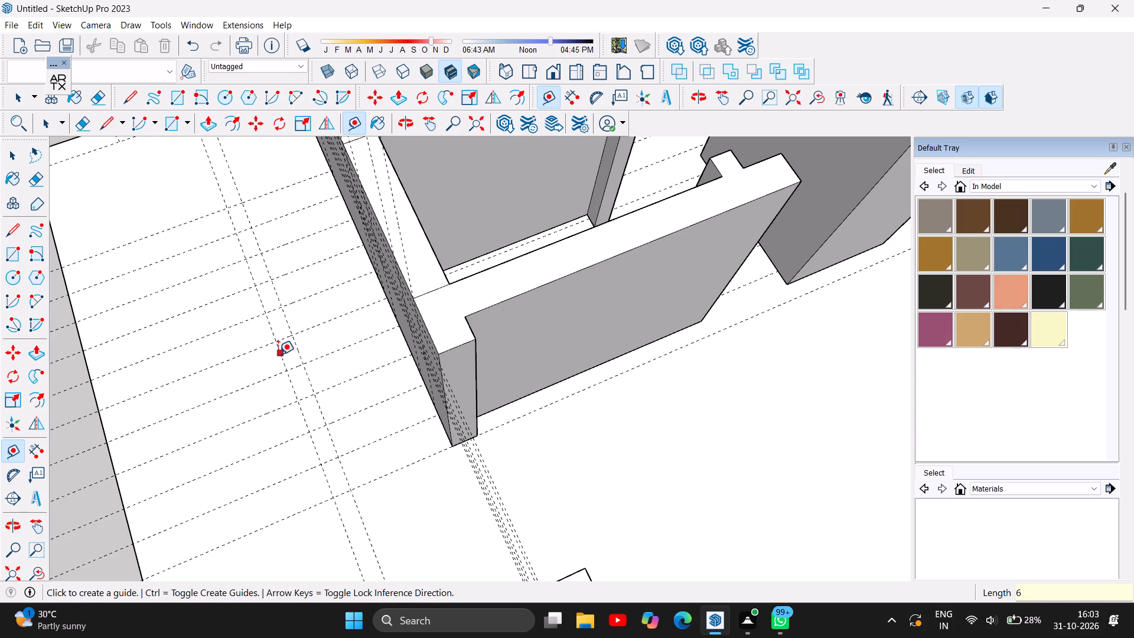
pyautogui.write("3'")
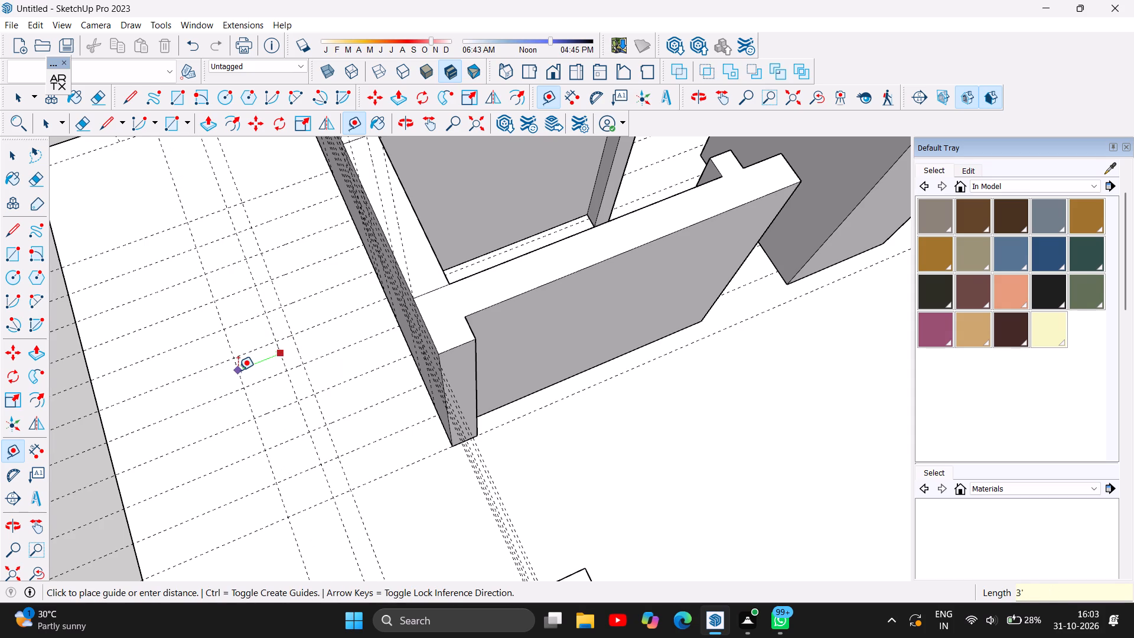
pyautogui.press('Return')
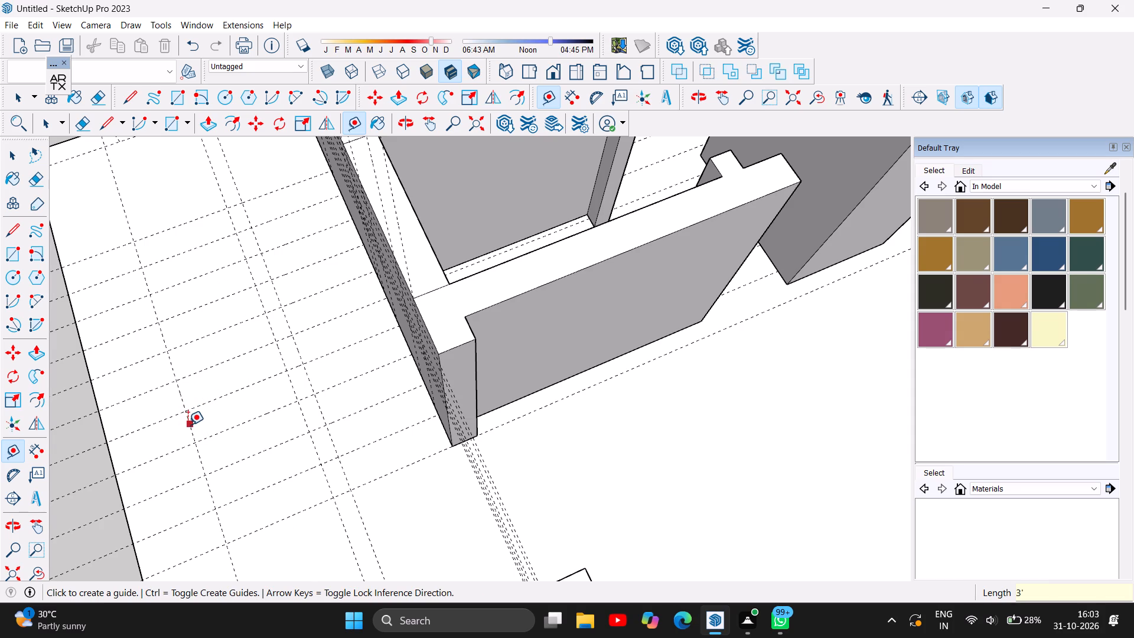
pyautogui.click(188, 425)
pyautogui.press('9')
pyautogui.press('Return')
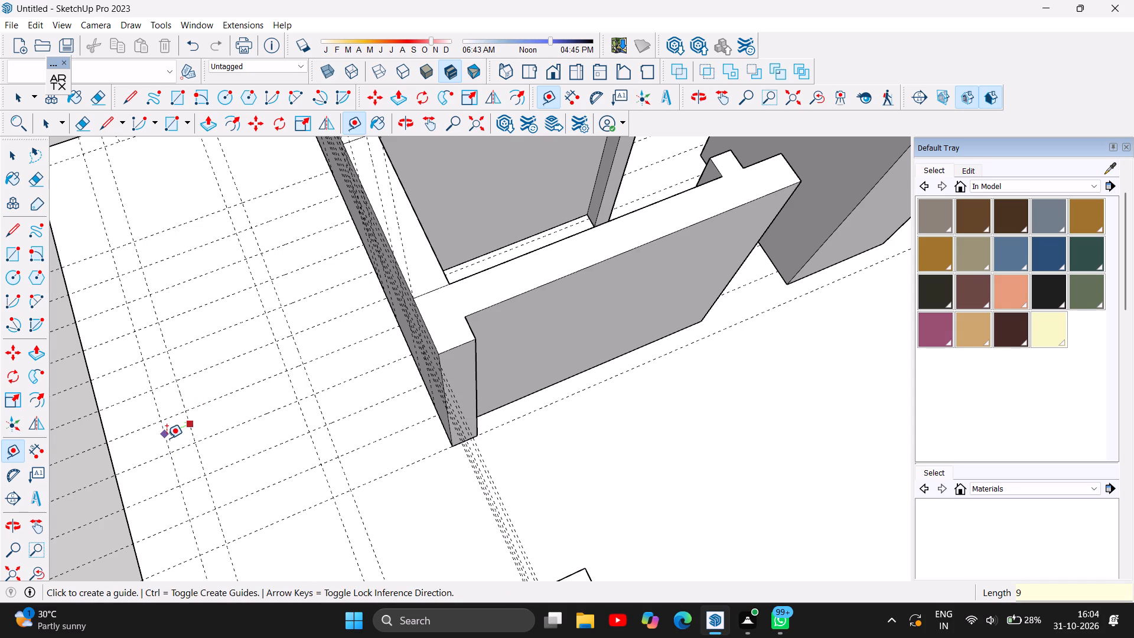
# Place a horizontal guide on the front wall face, 7" above its base edge.
pyautogui.scroll(-2, 346, 366)
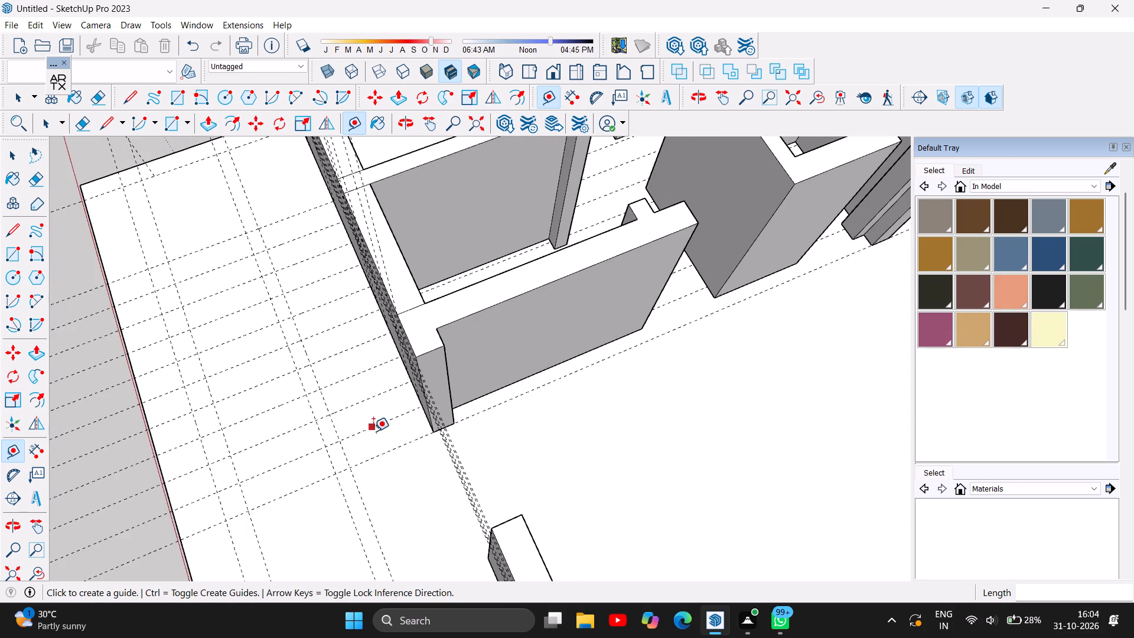
pyautogui.scroll(-3, 373, 431)
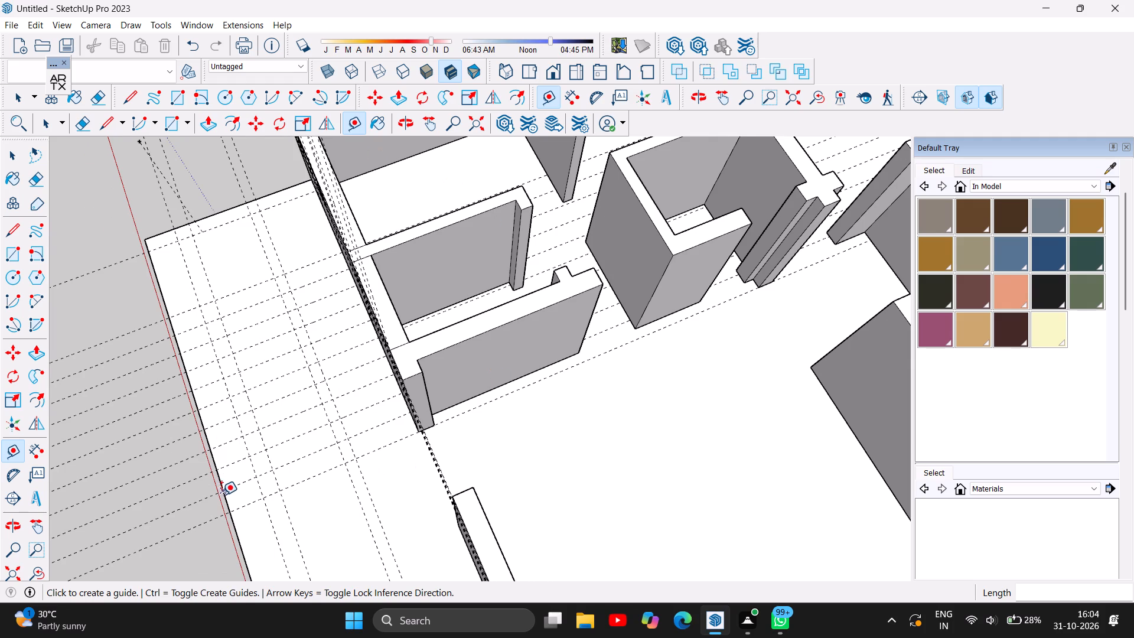
pyautogui.scroll(2, 223, 495)
pyautogui.scroll(1, 444, 358)
pyautogui.scroll(2, 464, 436)
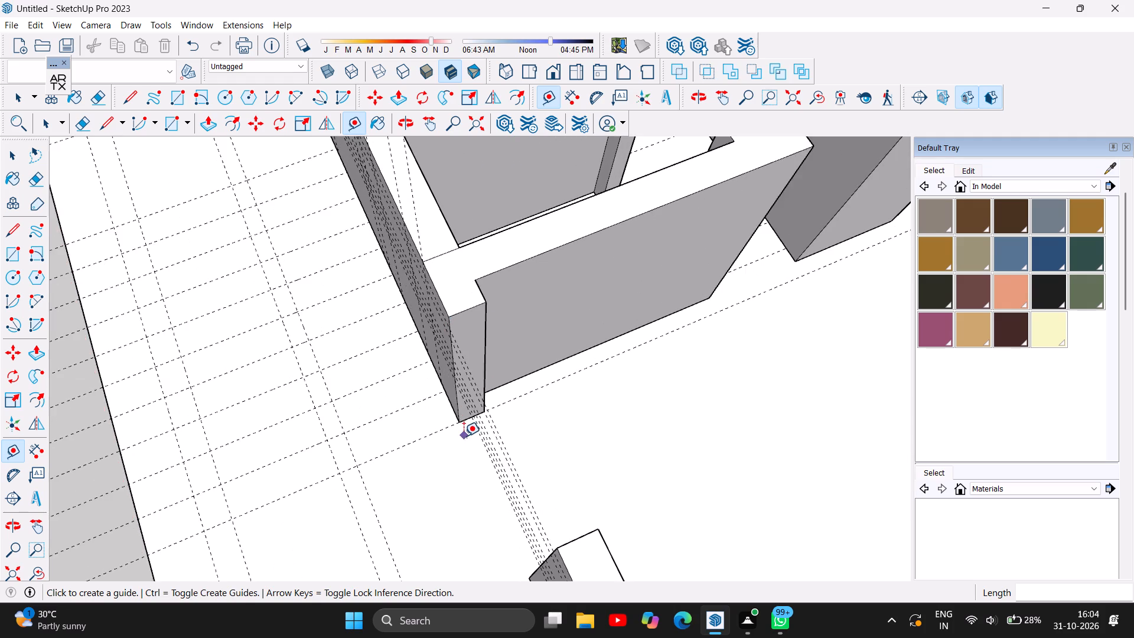
pyautogui.scroll(8, 464, 436)
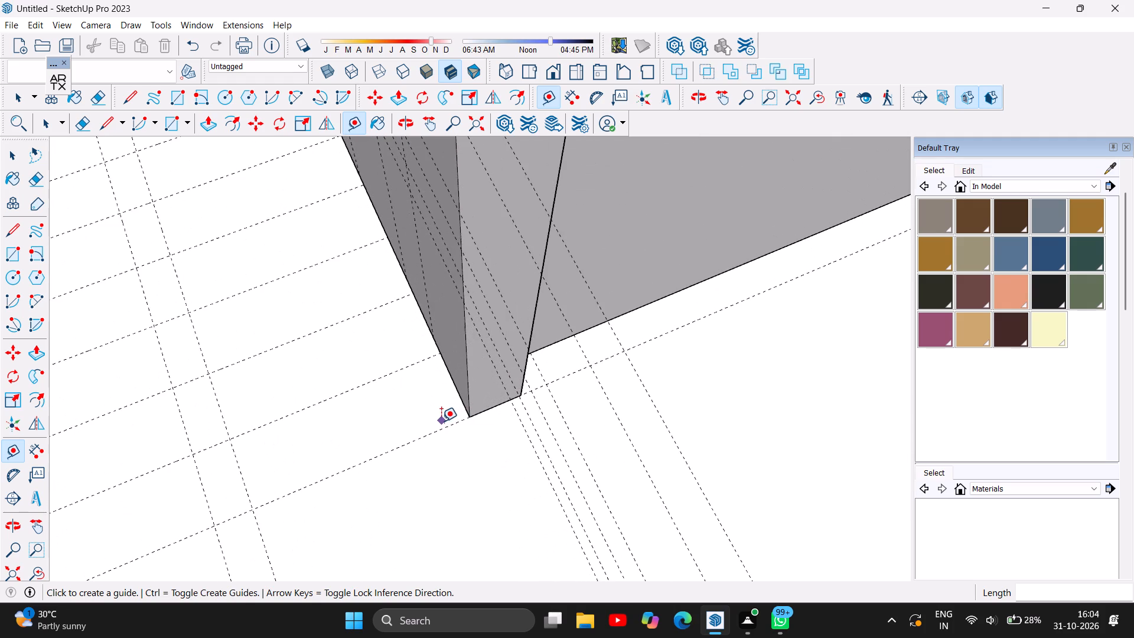
pyautogui.click(181, 102)
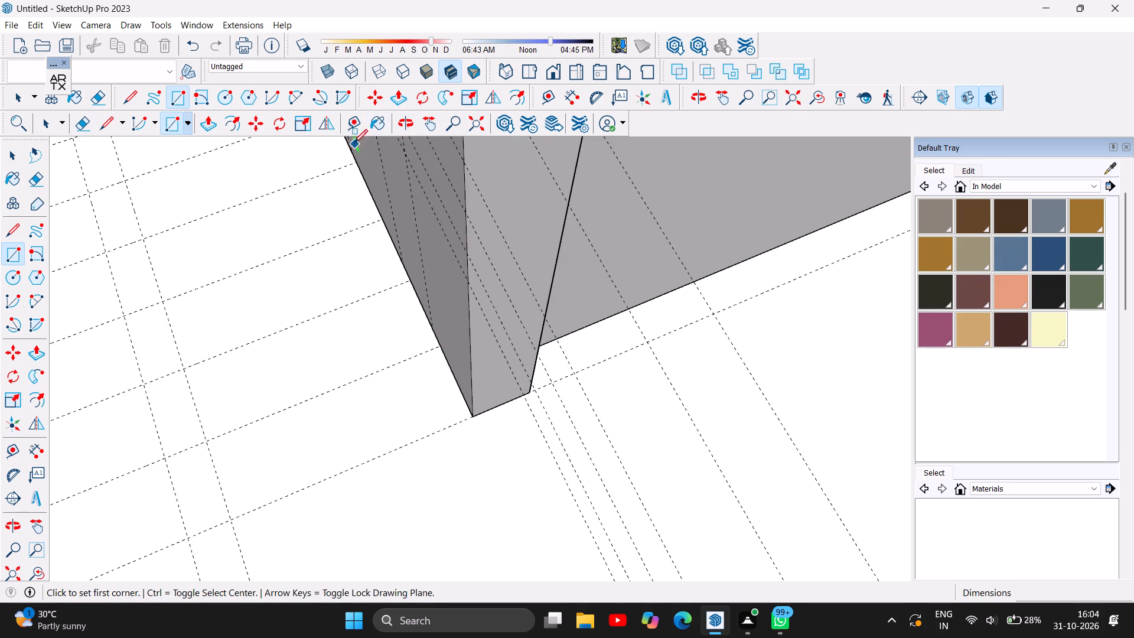
pyautogui.click(409, 126)
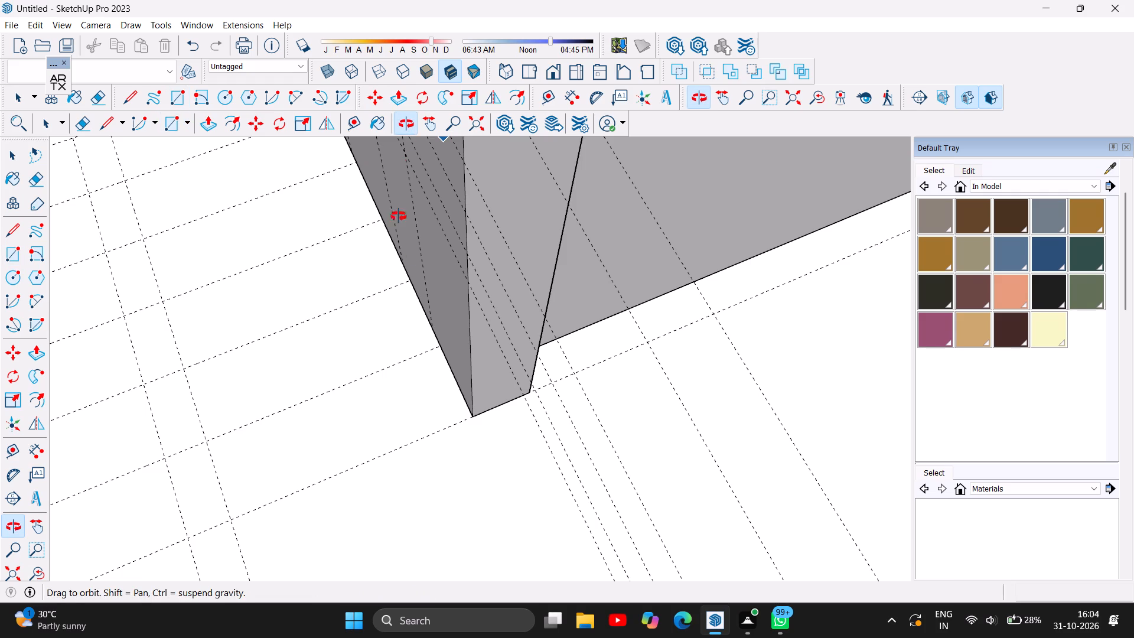
pyautogui.moveTo(433, 282); pyautogui.dragTo(672, 104)
pyautogui.moveTo(491, 383); pyautogui.dragTo(539, 353)
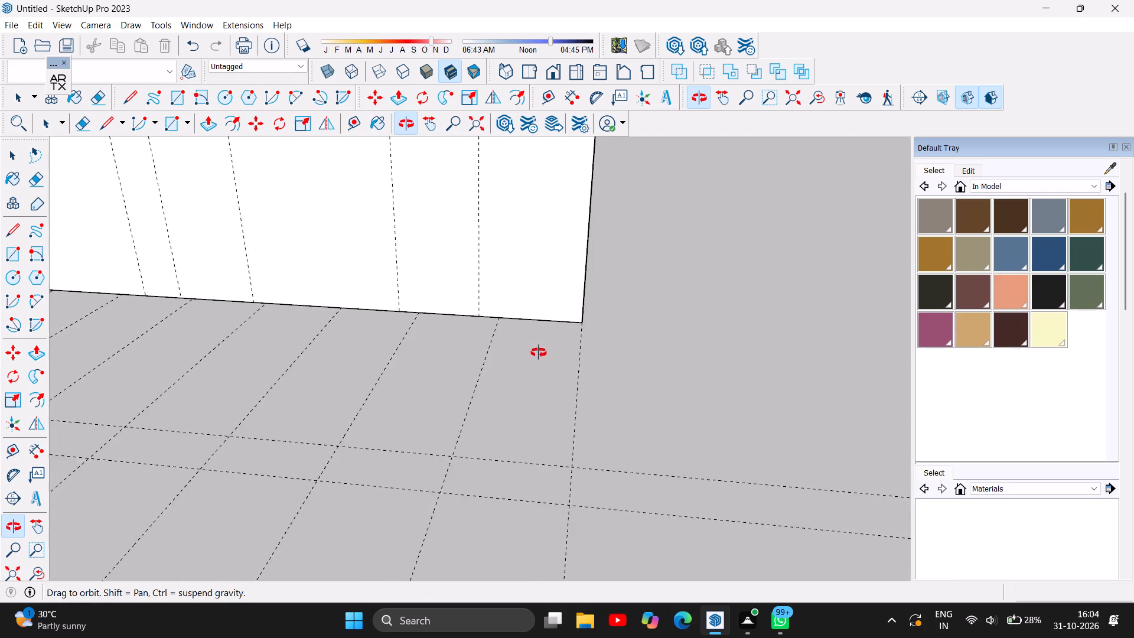
pyautogui.moveTo(539, 353); pyautogui.dragTo(555, 344)
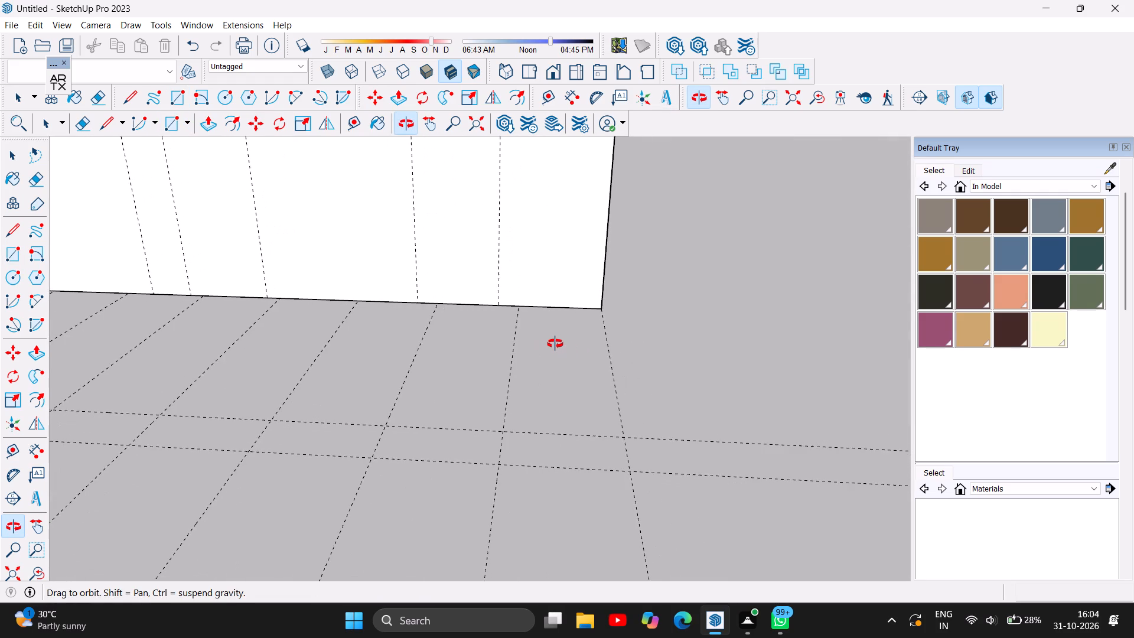
pyautogui.scroll(-5, 555, 346)
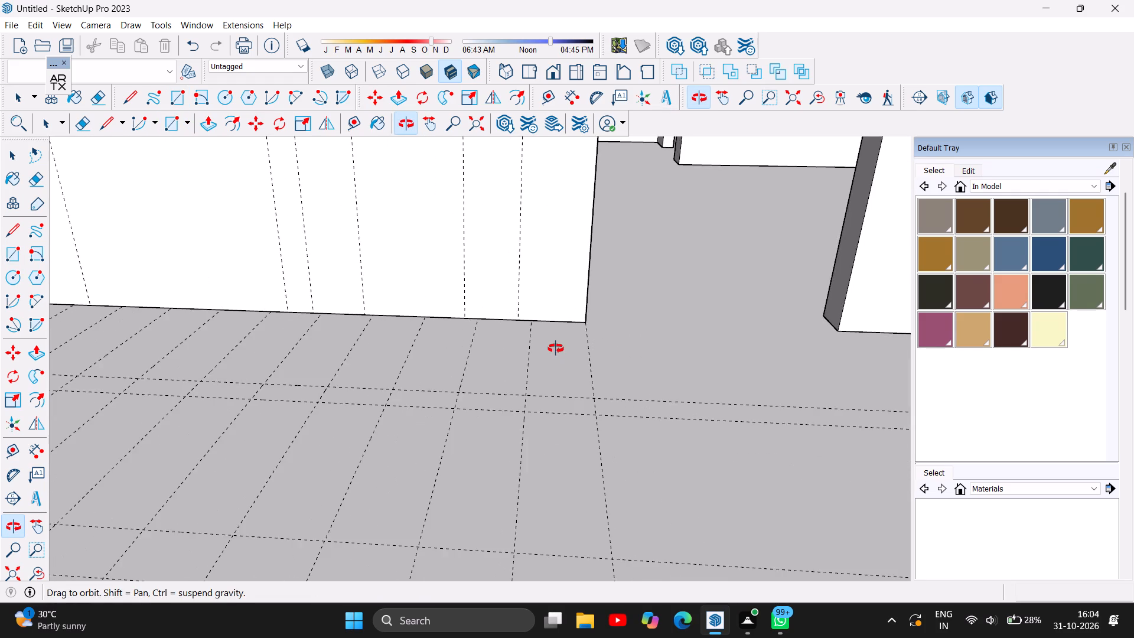
pyautogui.scroll(-8, 556, 349)
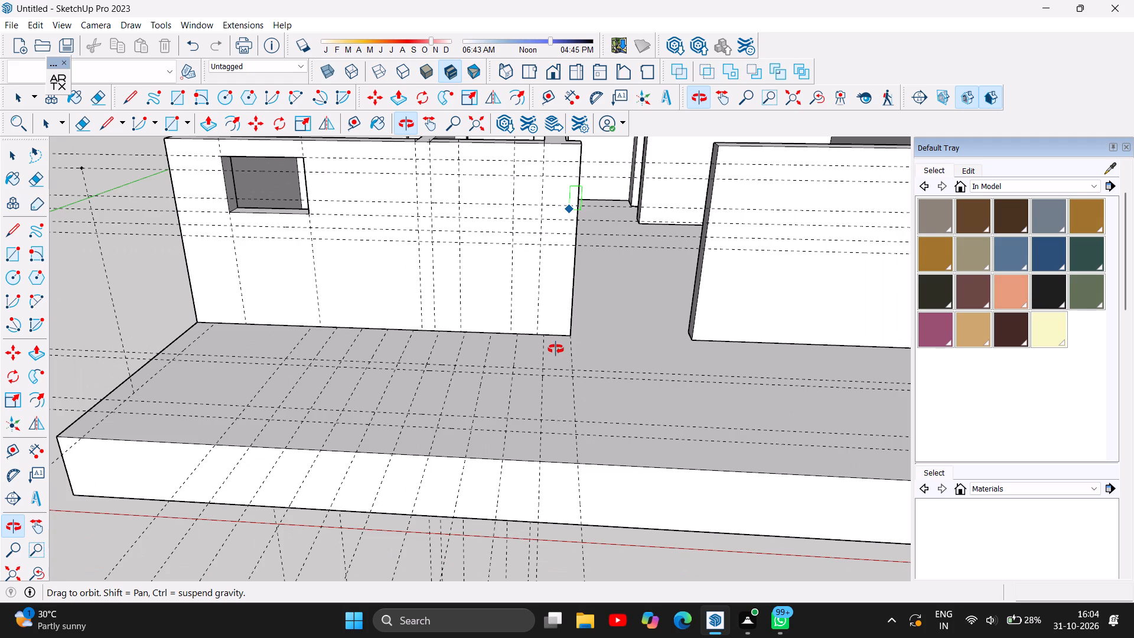
pyautogui.moveTo(488, 376); pyautogui.dragTo(504, 408)
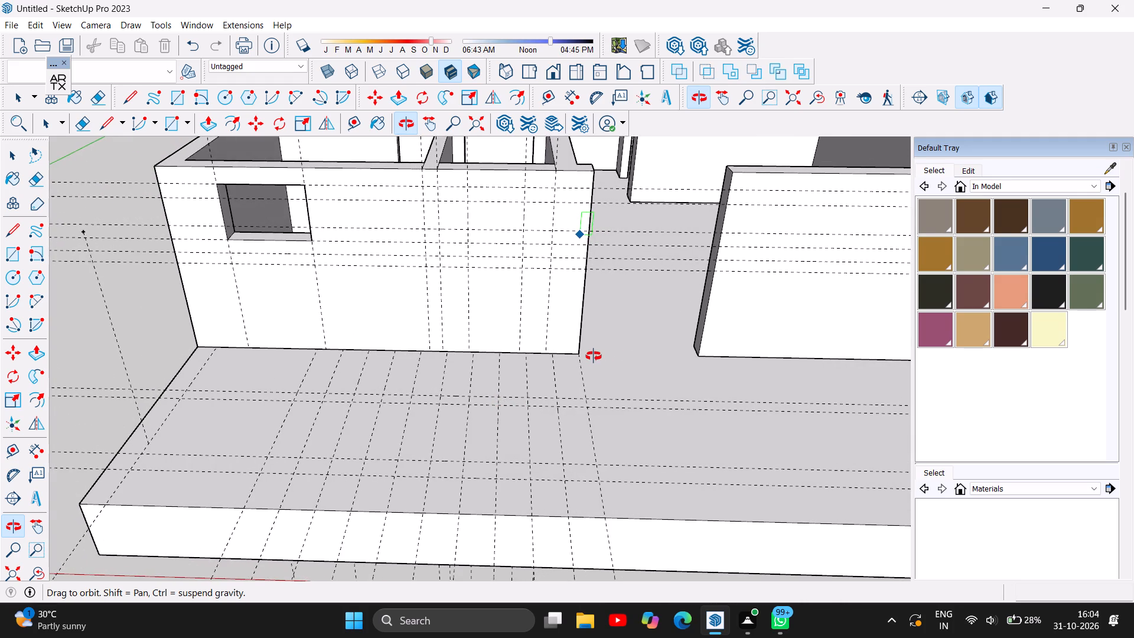
pyautogui.scroll(4, 592, 356)
pyautogui.scroll(2, 527, 346)
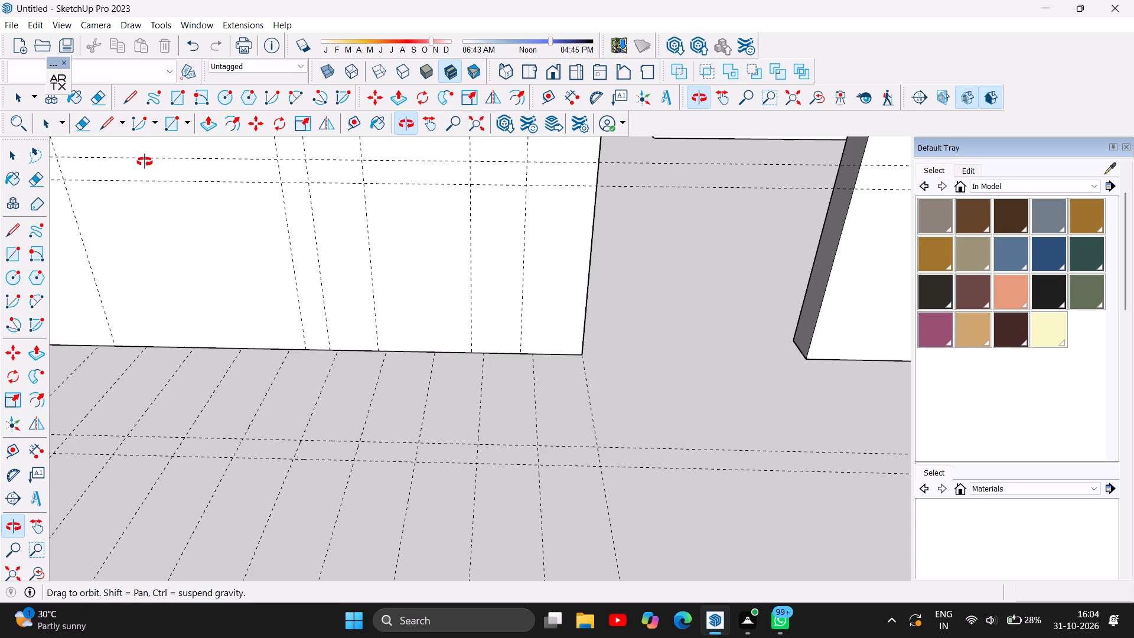
pyautogui.press('t')
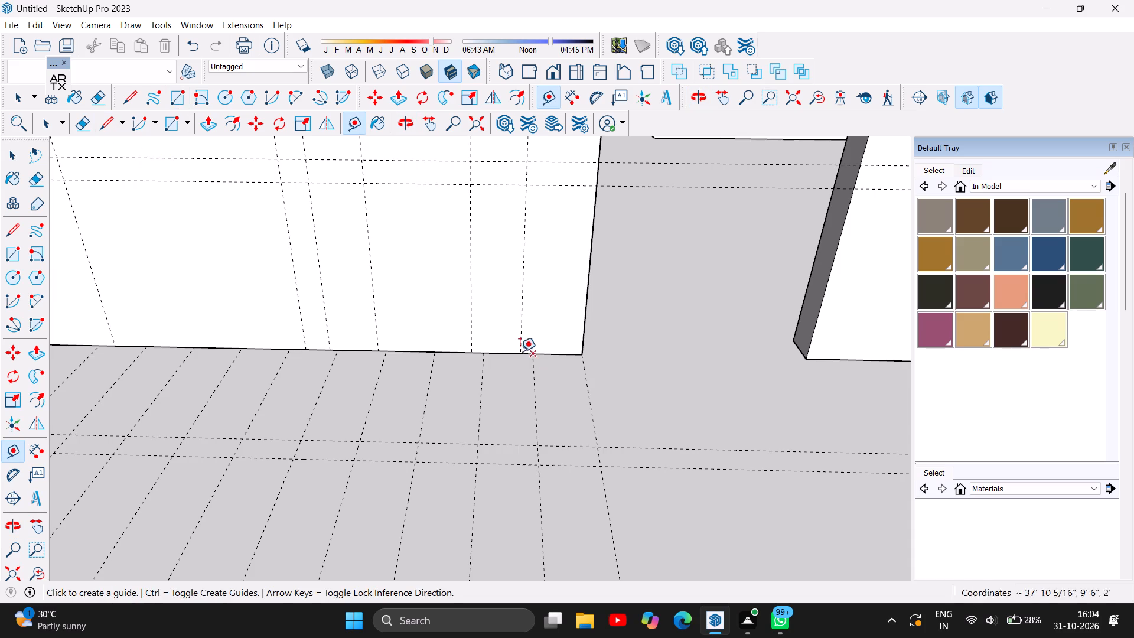
pyautogui.click(501, 354)
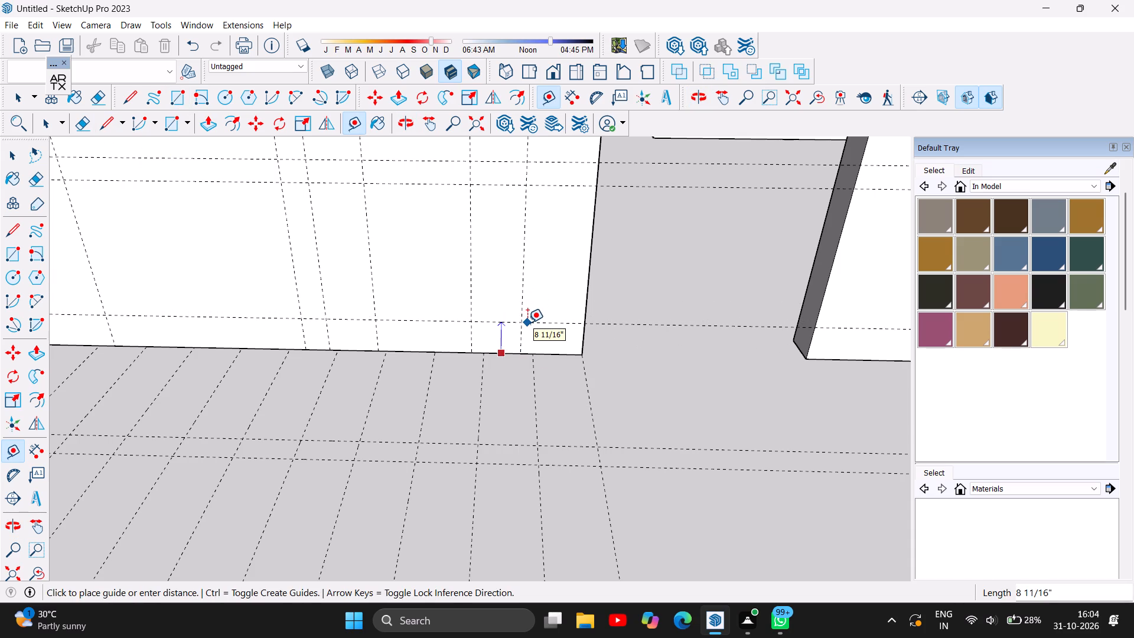
pyautogui.press('7')
pyautogui.press('Return')
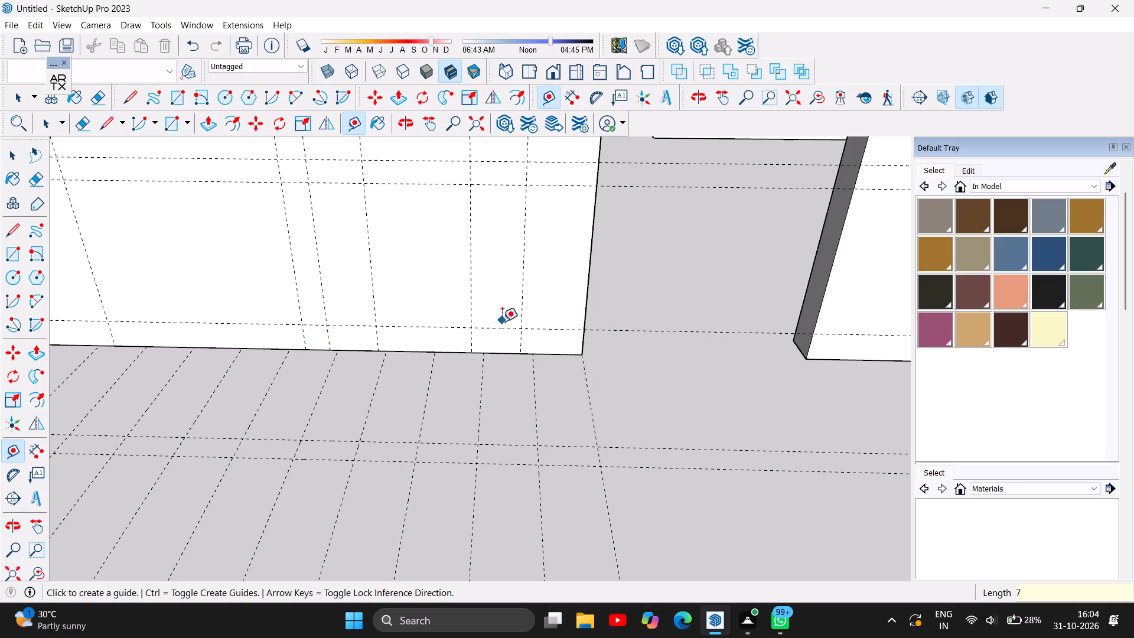
# Draw a rectangle about 11 5/16" by 7" on the front wall, from its base edge up to the 7" guide, between two porch-floor guides.
pyautogui.scroll(4, 522, 373)
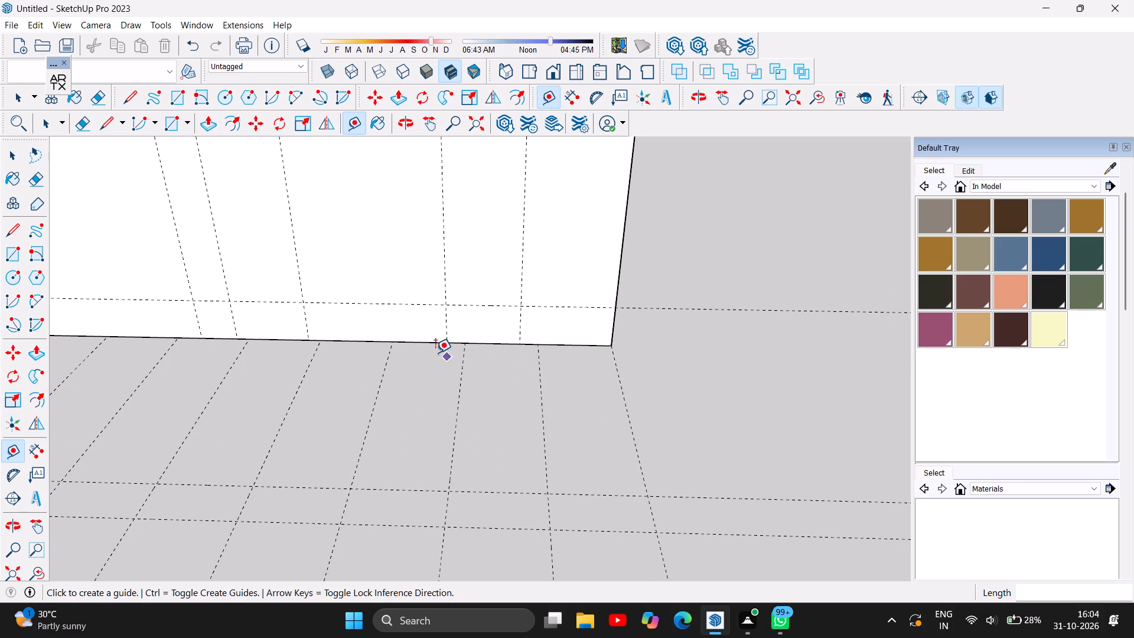
pyautogui.scroll(5, 448, 349)
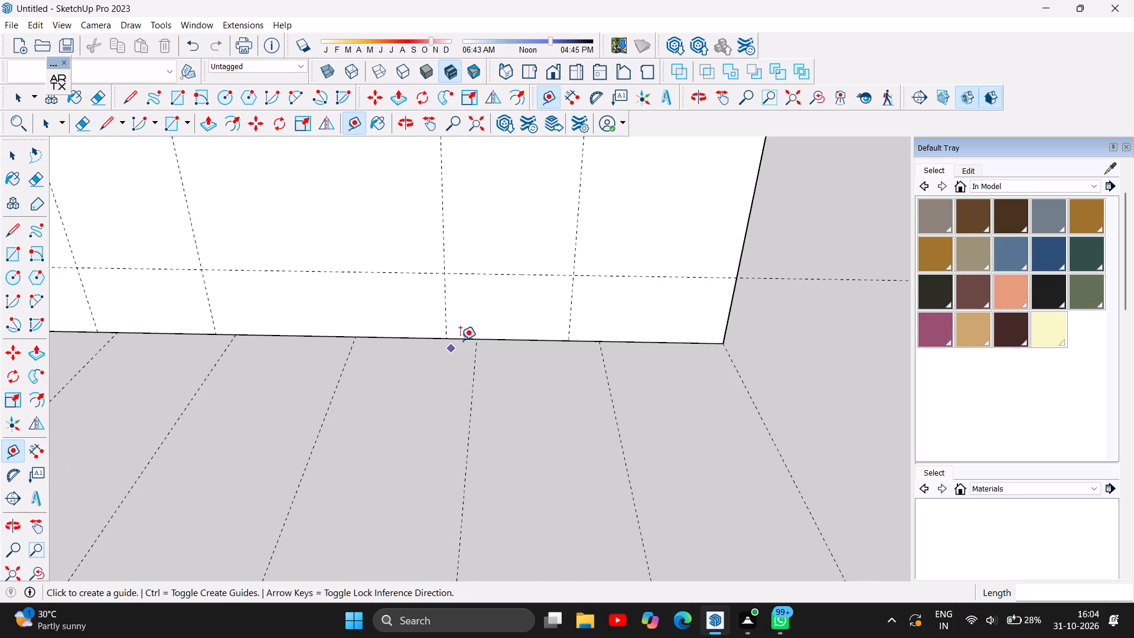
pyautogui.scroll(-4, 525, 330)
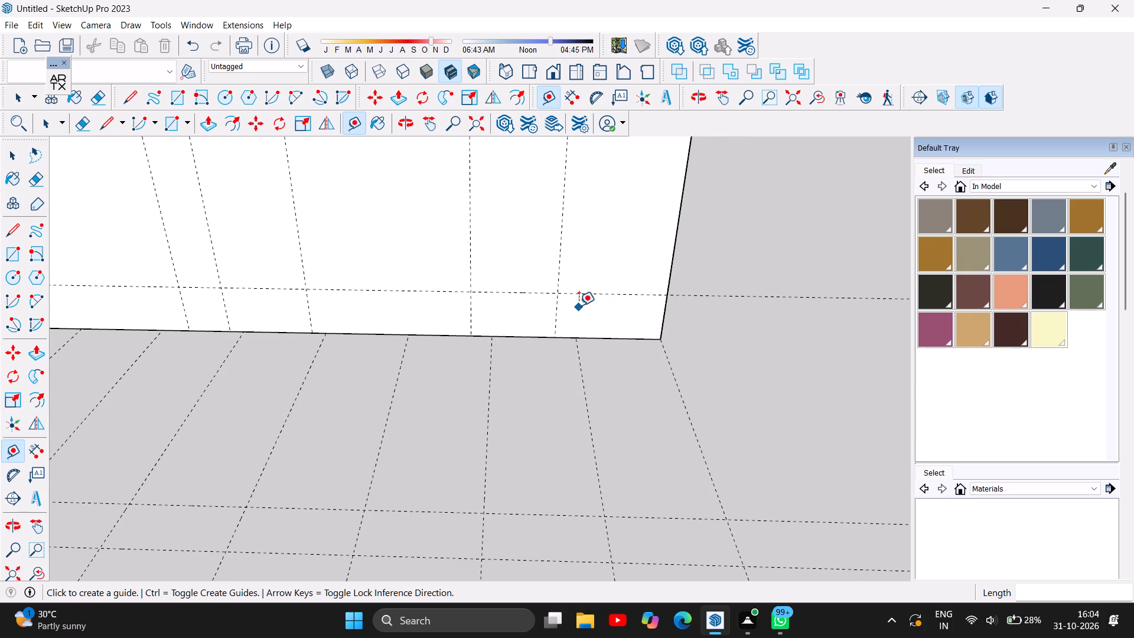
pyautogui.click(5, 229)
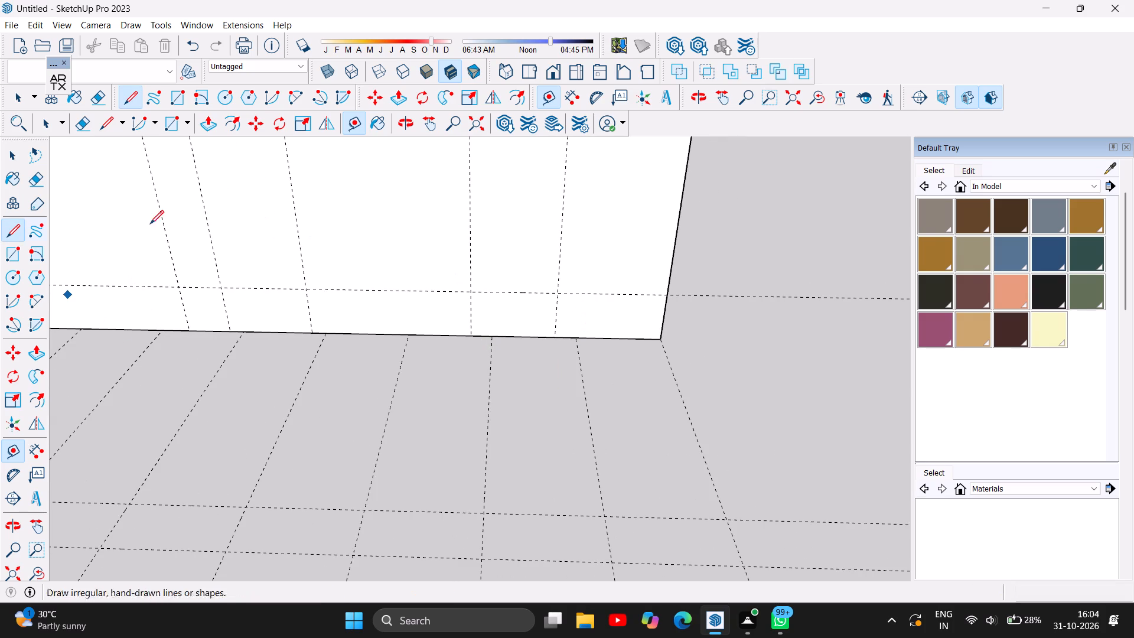
pyautogui.click(180, 97)
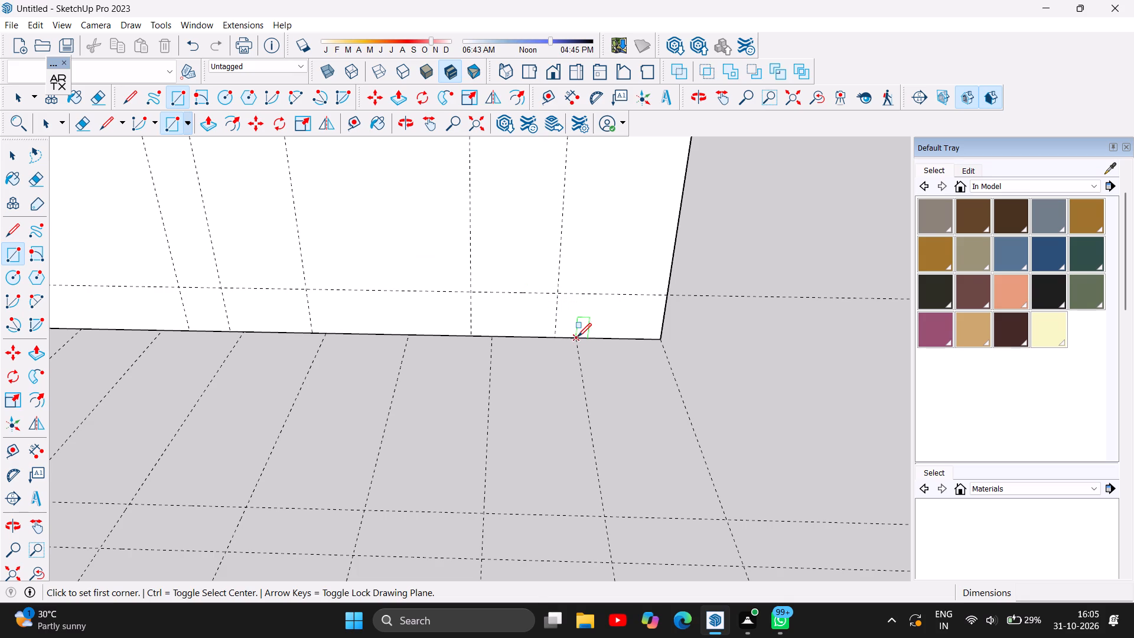
pyautogui.click(576, 336)
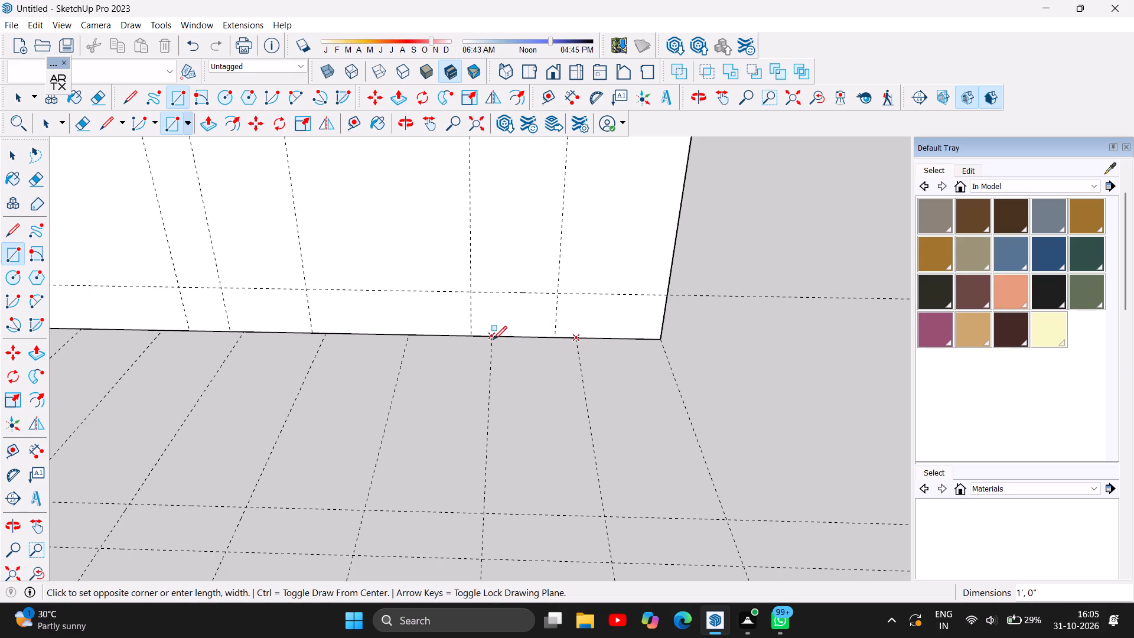
pyautogui.click(496, 292)
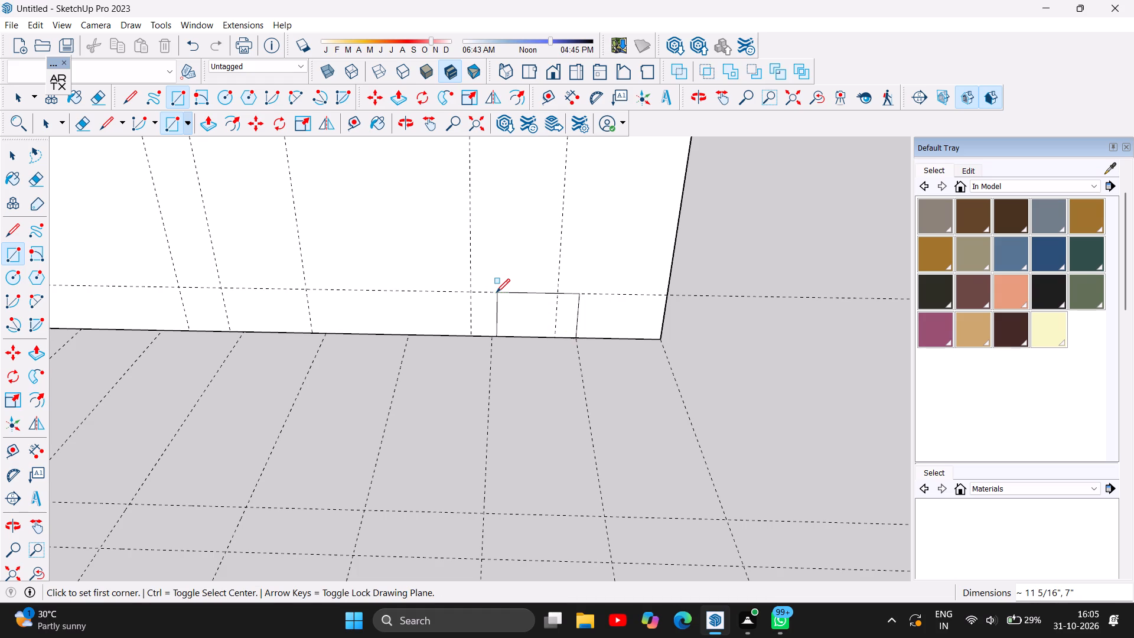
# Select the small rectangle's face at the front wall base and review the commands available for it.
pyautogui.click(22, 157)
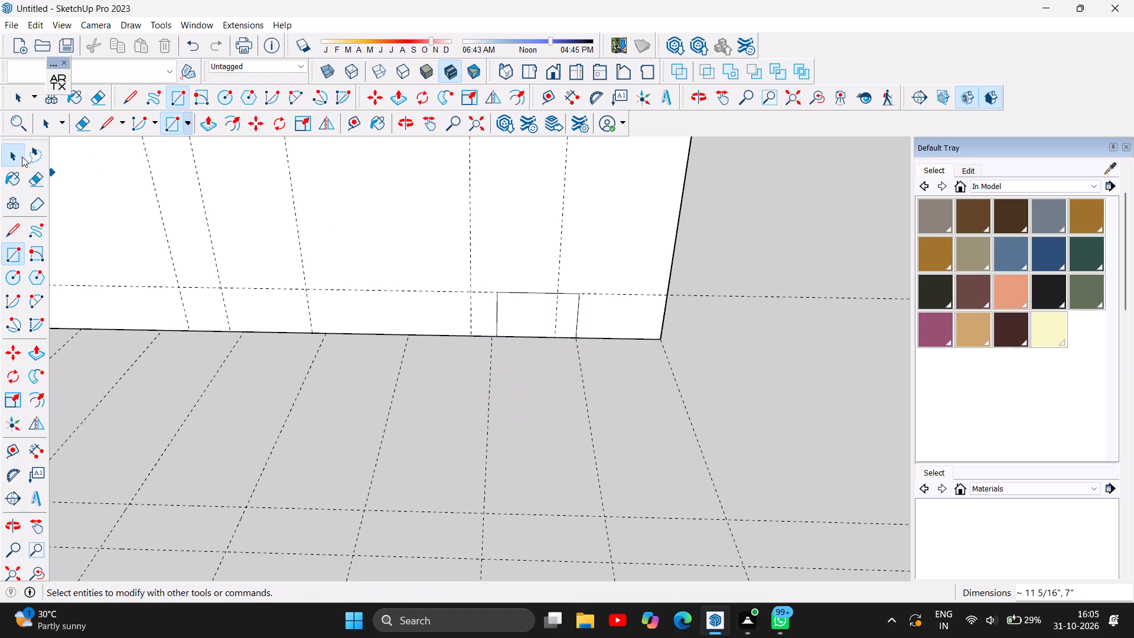
pyautogui.click(504, 308)
pyautogui.rightClick(504, 308)
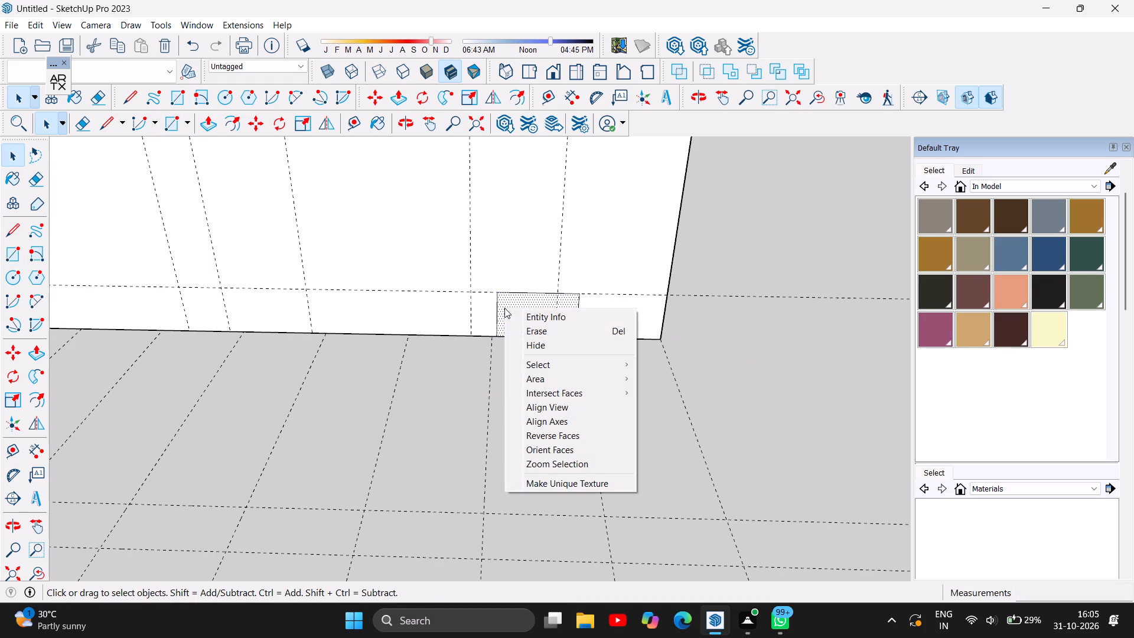
pyautogui.click(507, 299)
pyautogui.rightClick(507, 299)
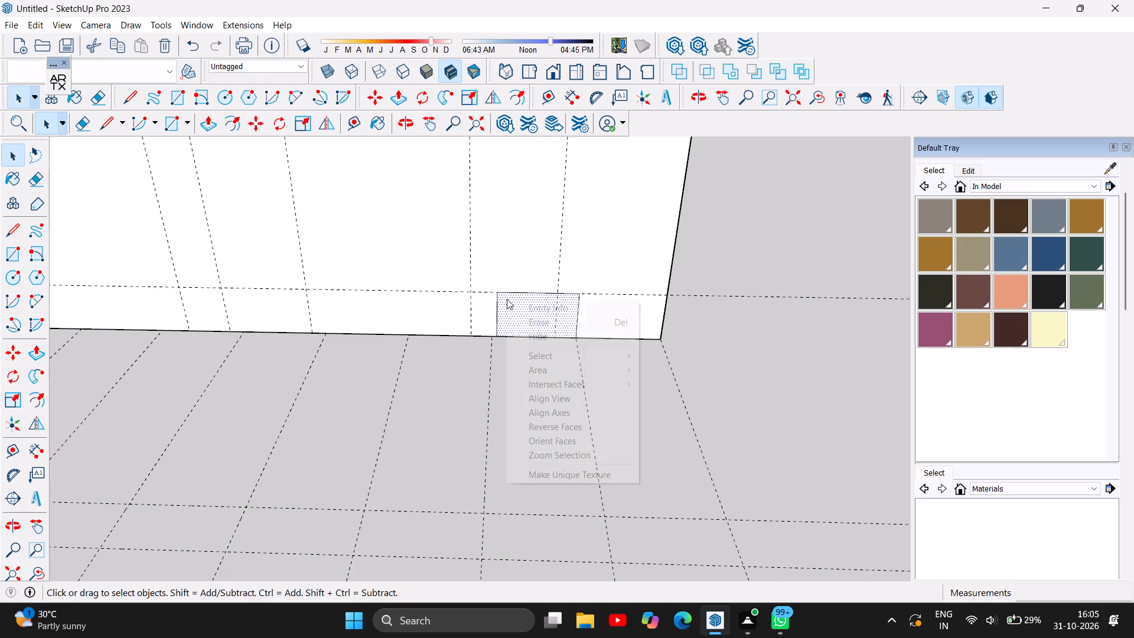
pyautogui.click(507, 299)
pyautogui.click(759, 367)
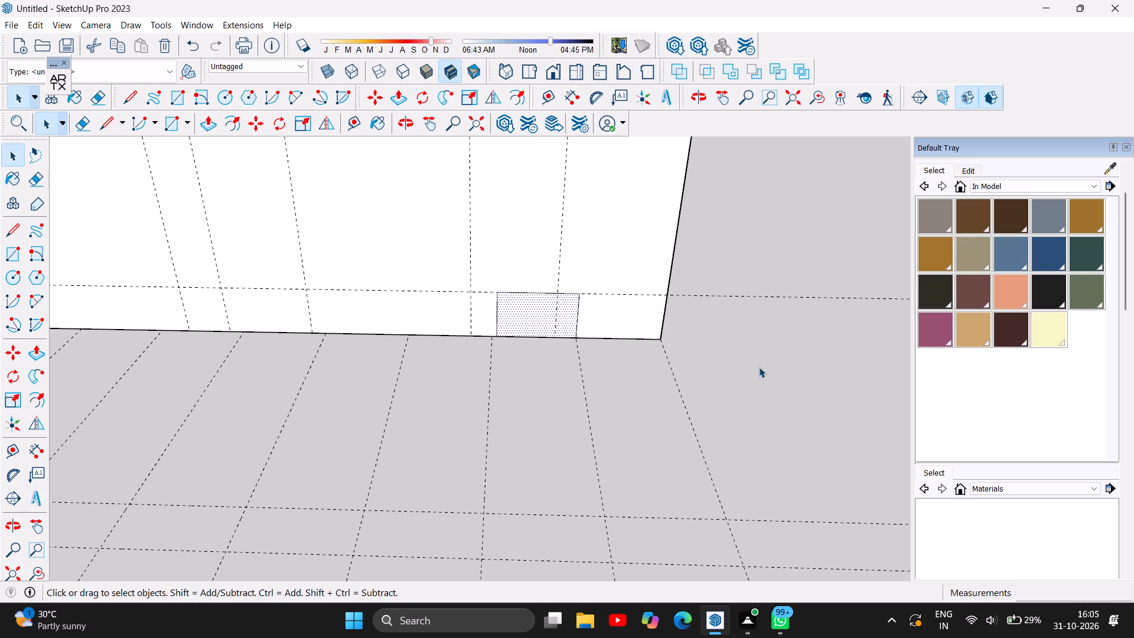
pyautogui.click(539, 326)
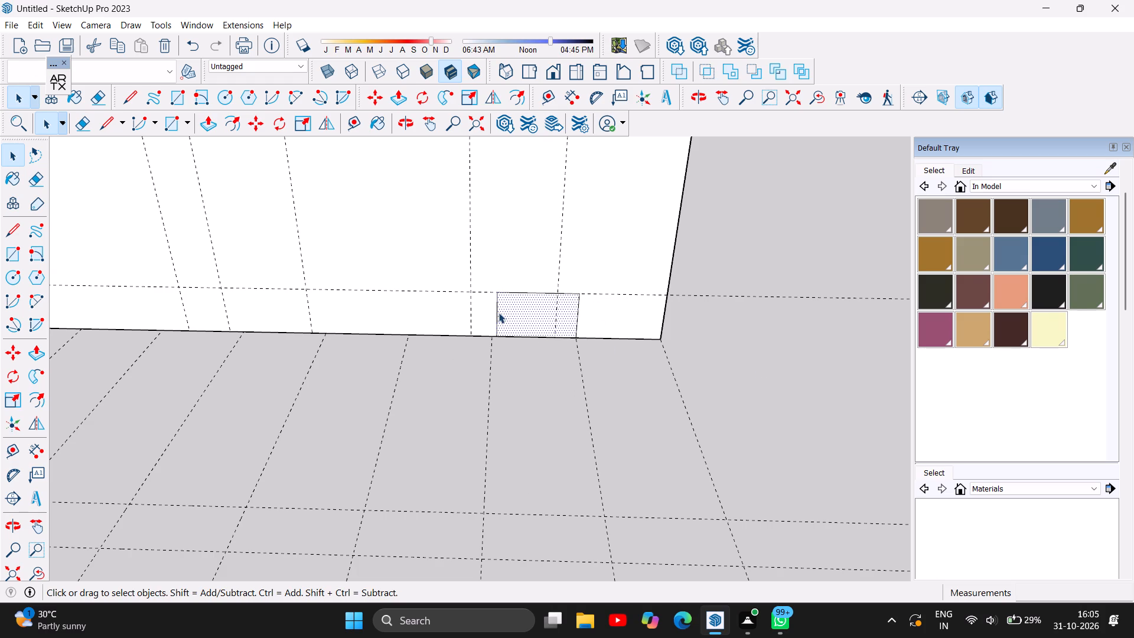
pyautogui.click(498, 313)
pyautogui.click(532, 325)
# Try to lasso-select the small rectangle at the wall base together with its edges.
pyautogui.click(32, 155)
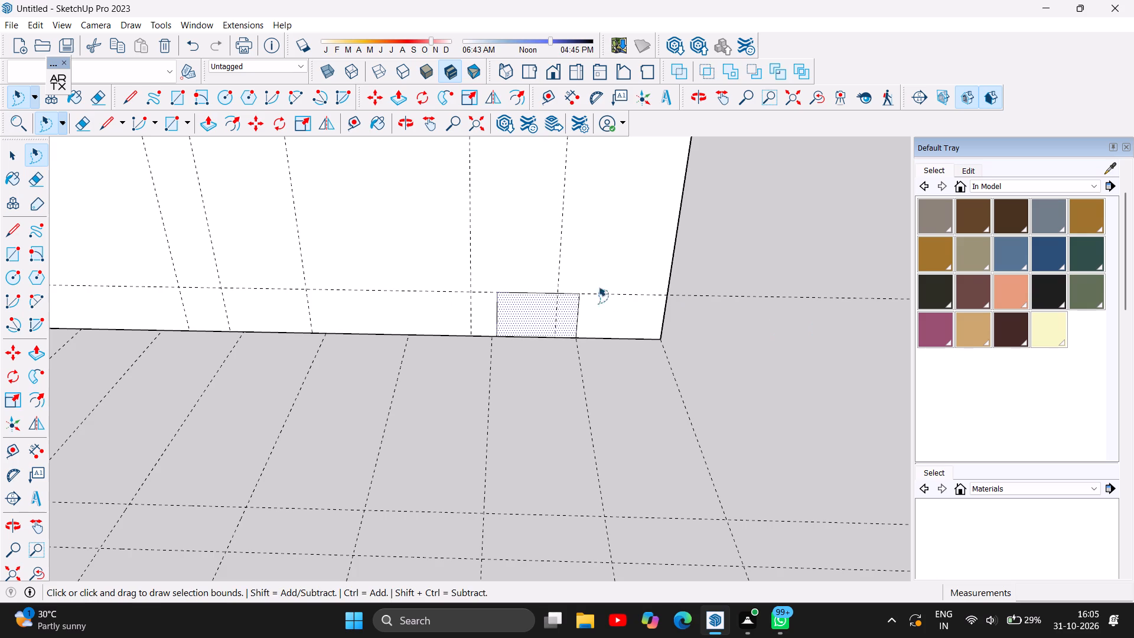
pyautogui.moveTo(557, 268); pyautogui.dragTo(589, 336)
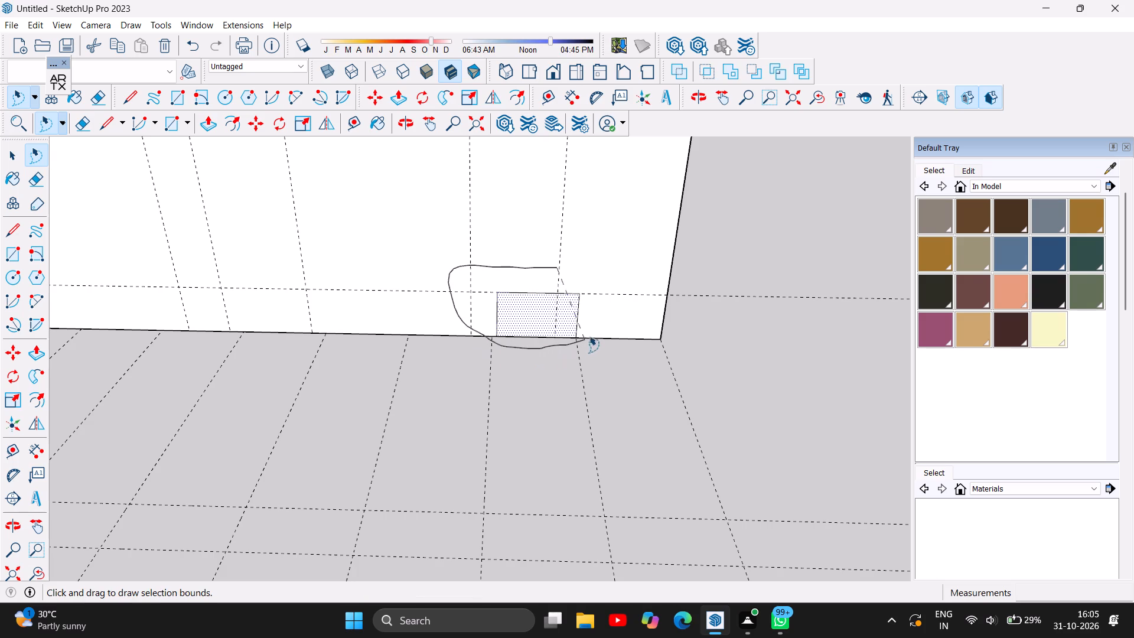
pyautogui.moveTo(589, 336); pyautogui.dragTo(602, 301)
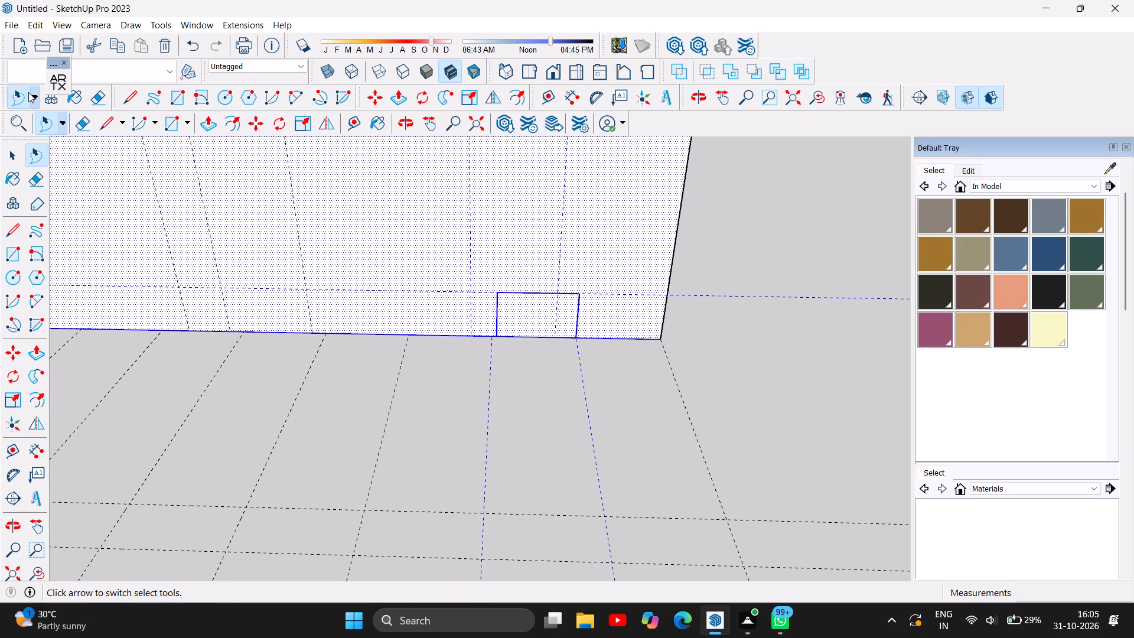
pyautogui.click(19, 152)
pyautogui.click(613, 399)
# Select only the small rectangle's face and review its available commands again.
pyautogui.click(536, 311)
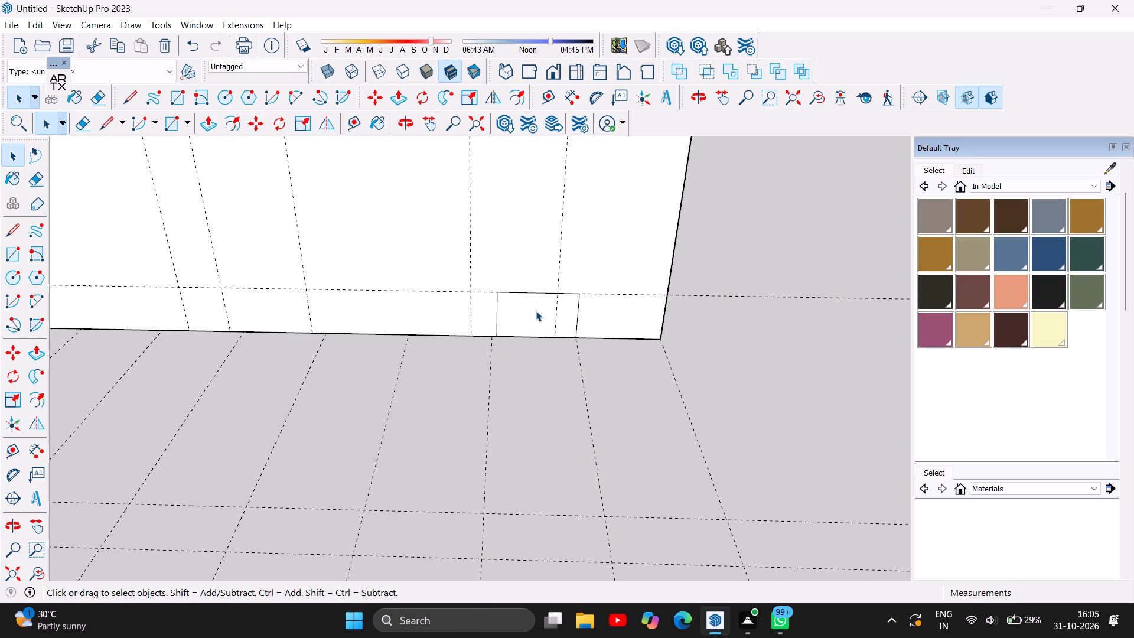
pyautogui.rightClick(537, 314)
pyautogui.click(537, 315)
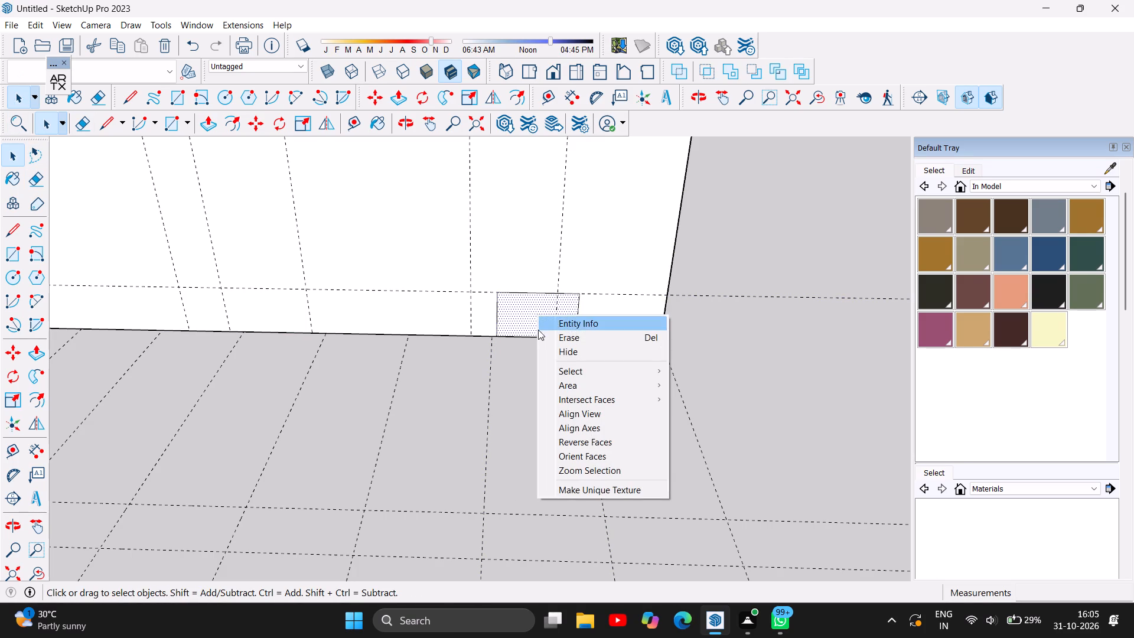
pyautogui.click(533, 403)
# Examine the front walls, porch floor and guides as a whole, and the small rectangle at the wall base up close.
pyautogui.scroll(-3, 396, 369)
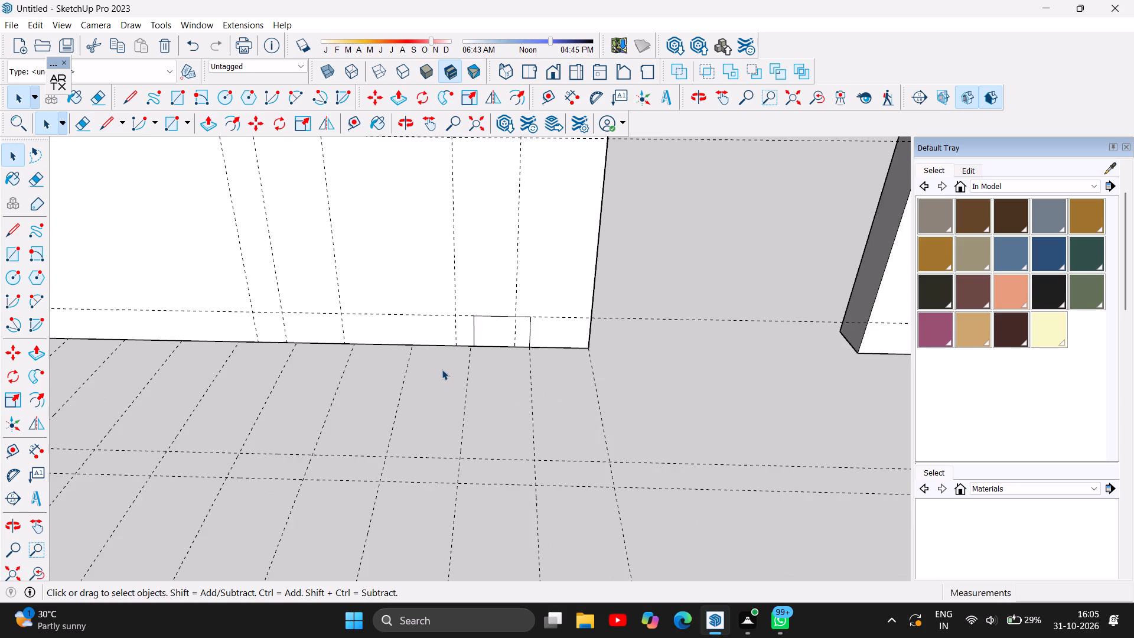
pyautogui.scroll(-1, 442, 369)
pyautogui.scroll(1, 453, 367)
pyautogui.scroll(-4, 454, 367)
pyautogui.scroll(-5, 507, 419)
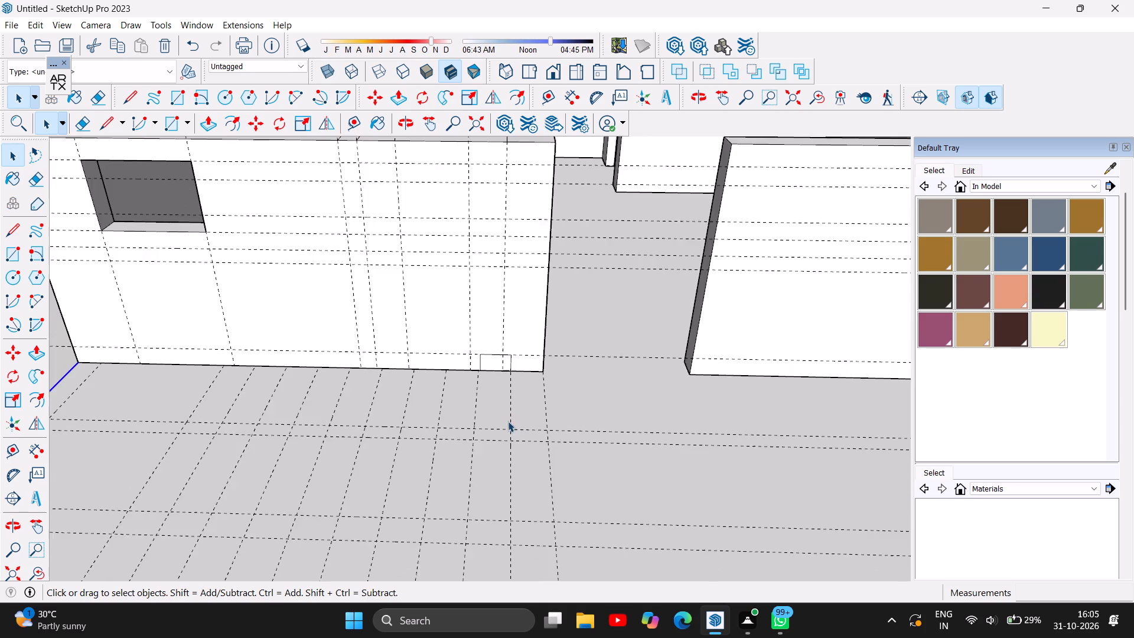
pyautogui.scroll(-5, 508, 421)
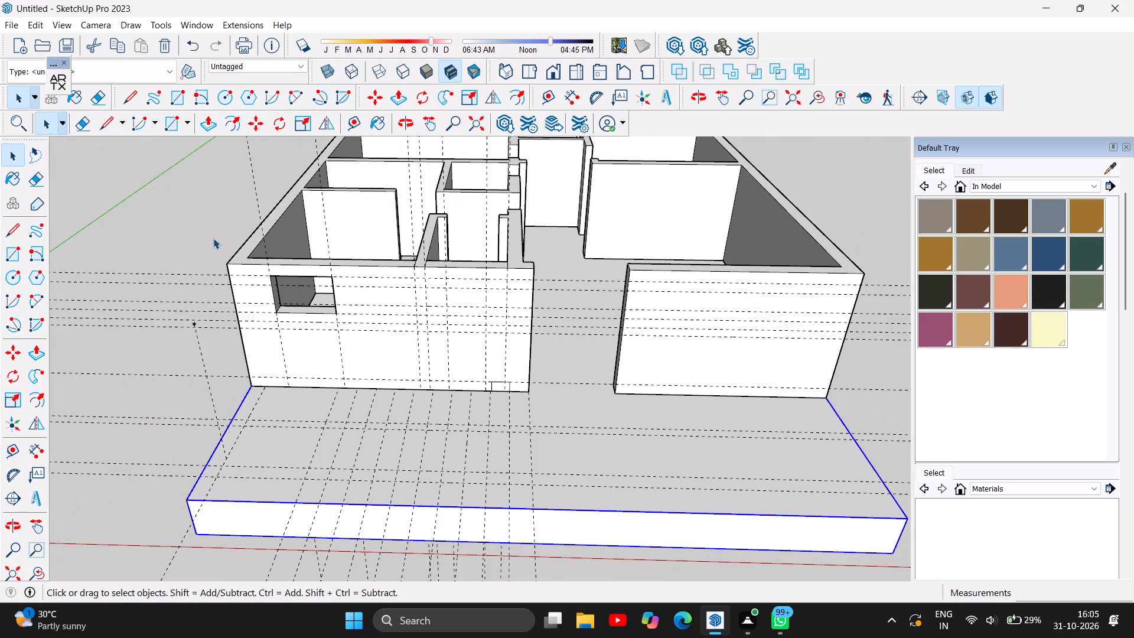
pyautogui.click(213, 238)
pyautogui.scroll(3, 479, 379)
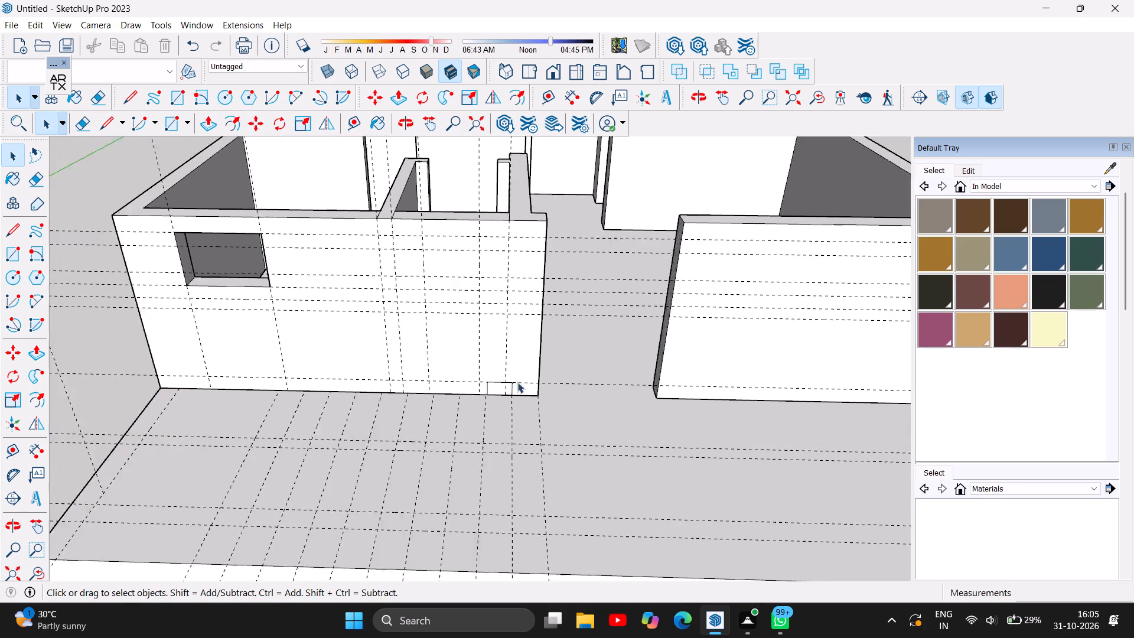
pyautogui.scroll(7, 517, 382)
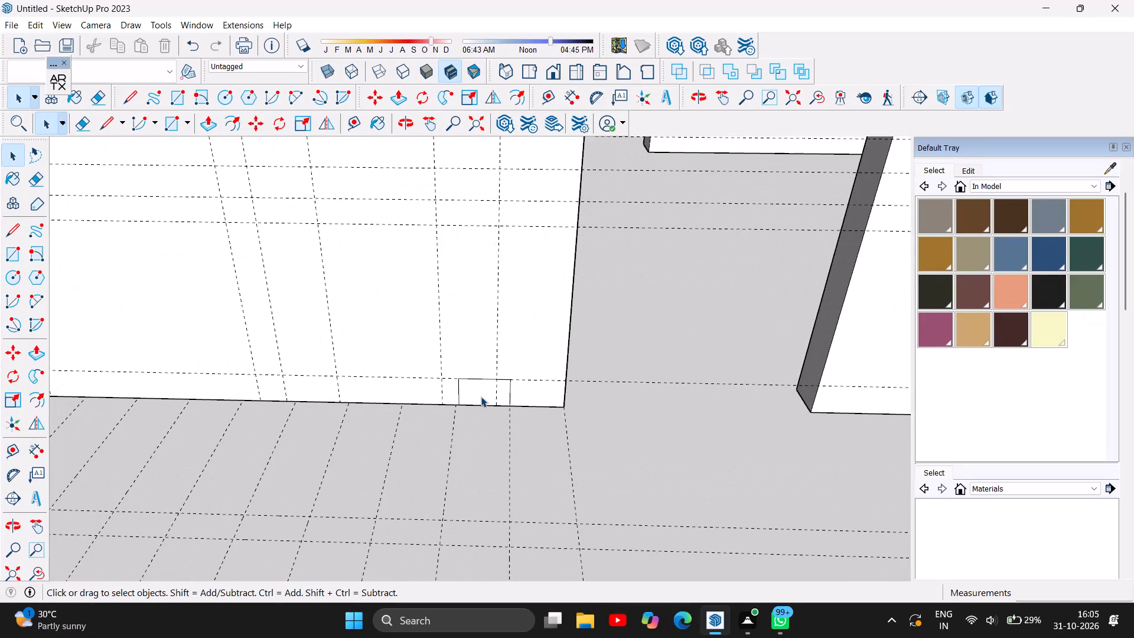
pyautogui.scroll(8, 481, 396)
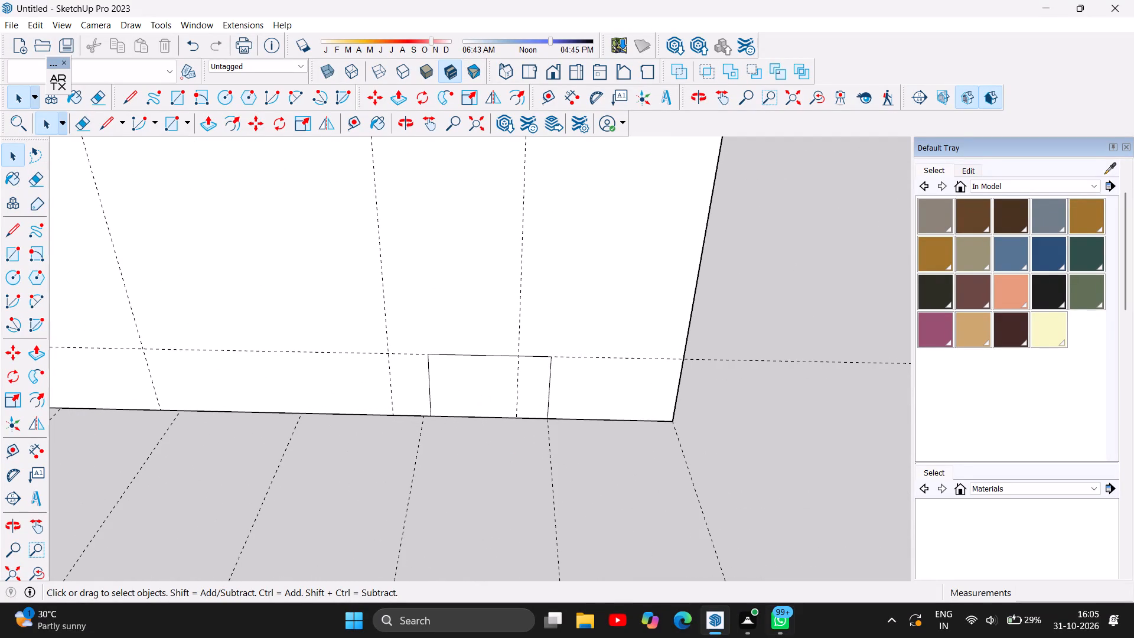
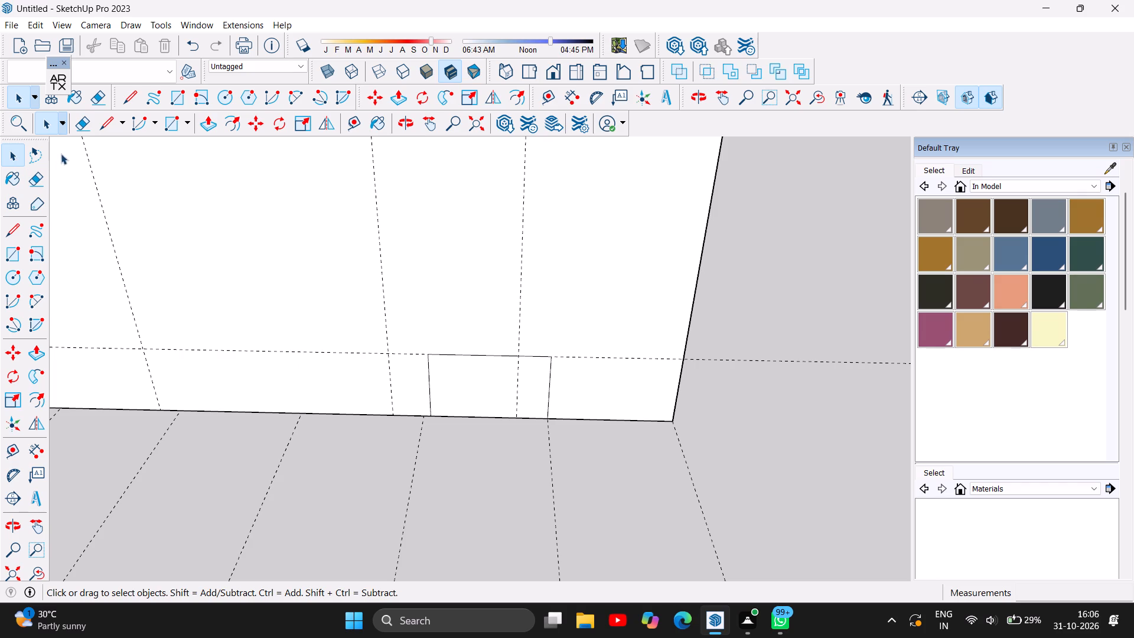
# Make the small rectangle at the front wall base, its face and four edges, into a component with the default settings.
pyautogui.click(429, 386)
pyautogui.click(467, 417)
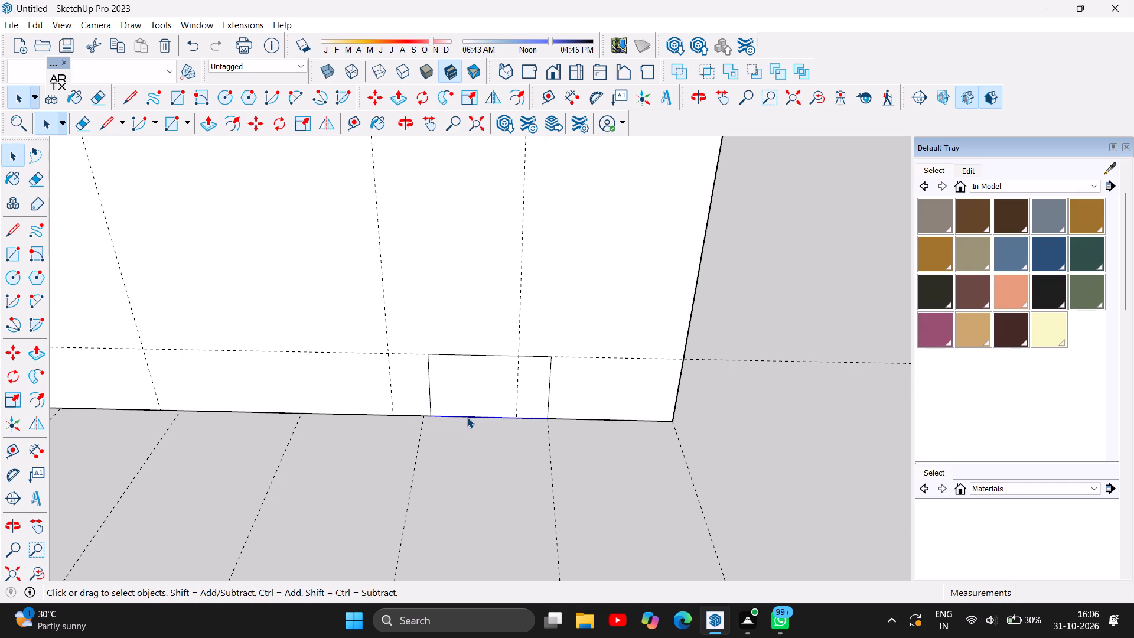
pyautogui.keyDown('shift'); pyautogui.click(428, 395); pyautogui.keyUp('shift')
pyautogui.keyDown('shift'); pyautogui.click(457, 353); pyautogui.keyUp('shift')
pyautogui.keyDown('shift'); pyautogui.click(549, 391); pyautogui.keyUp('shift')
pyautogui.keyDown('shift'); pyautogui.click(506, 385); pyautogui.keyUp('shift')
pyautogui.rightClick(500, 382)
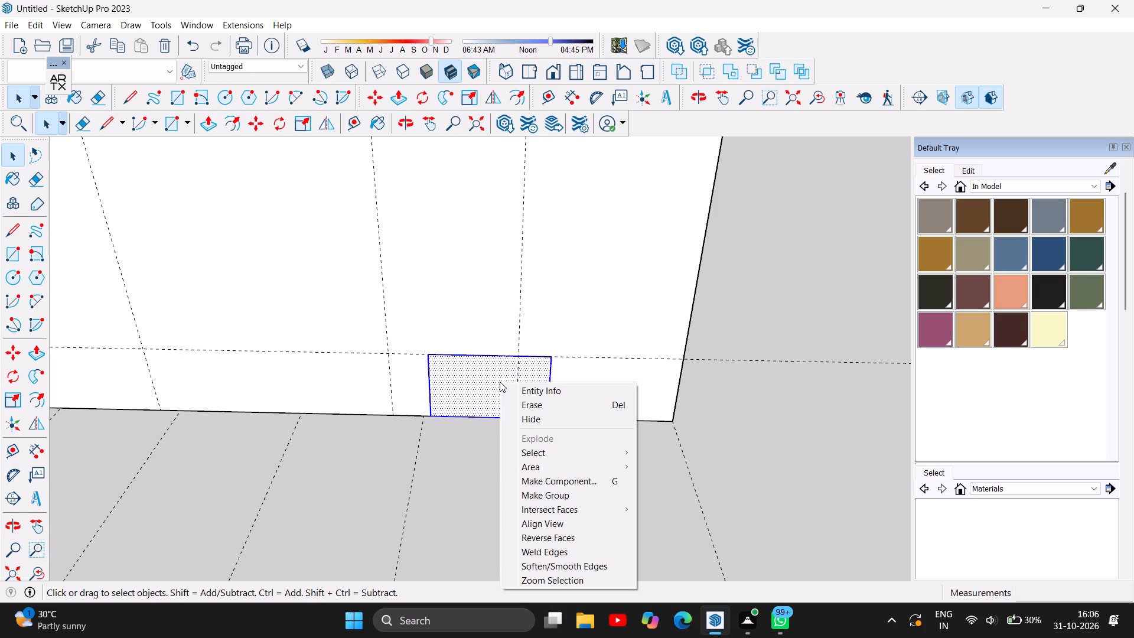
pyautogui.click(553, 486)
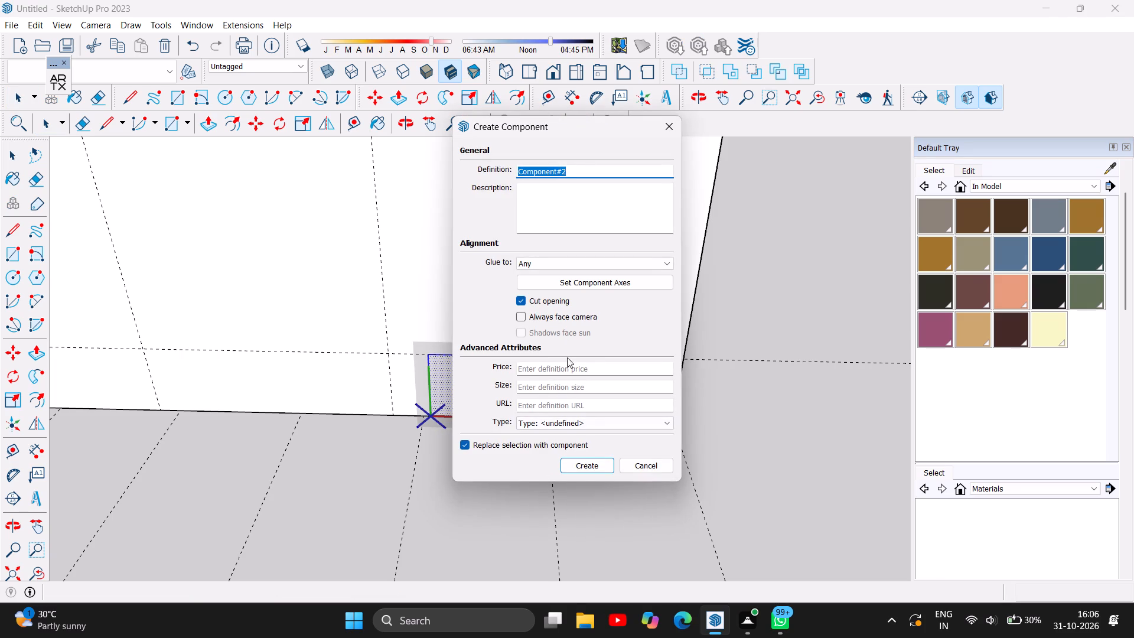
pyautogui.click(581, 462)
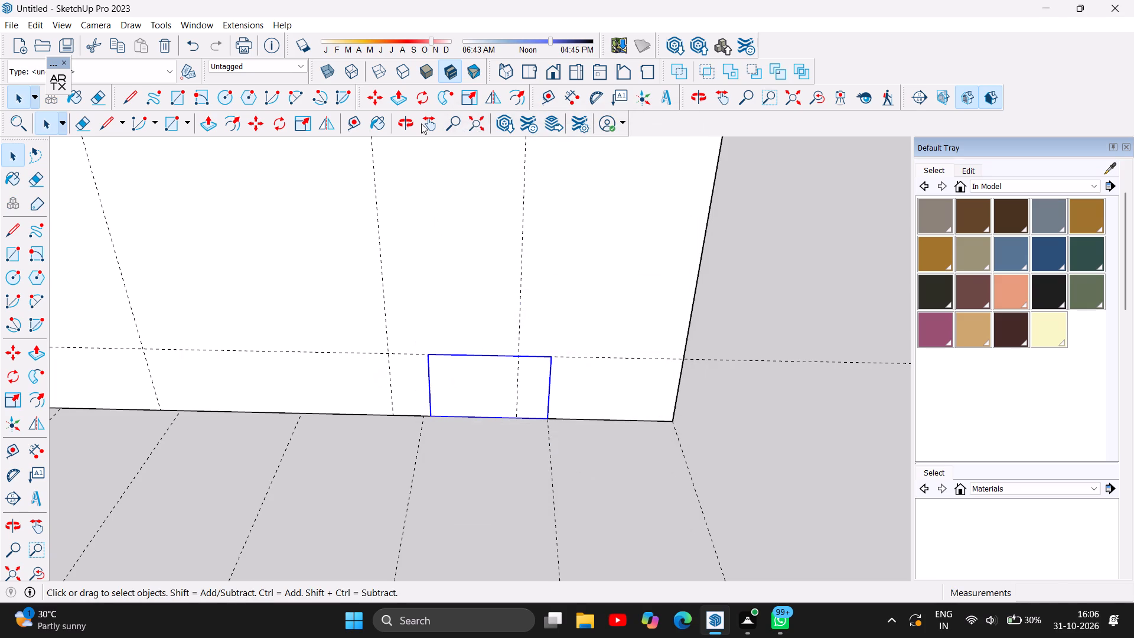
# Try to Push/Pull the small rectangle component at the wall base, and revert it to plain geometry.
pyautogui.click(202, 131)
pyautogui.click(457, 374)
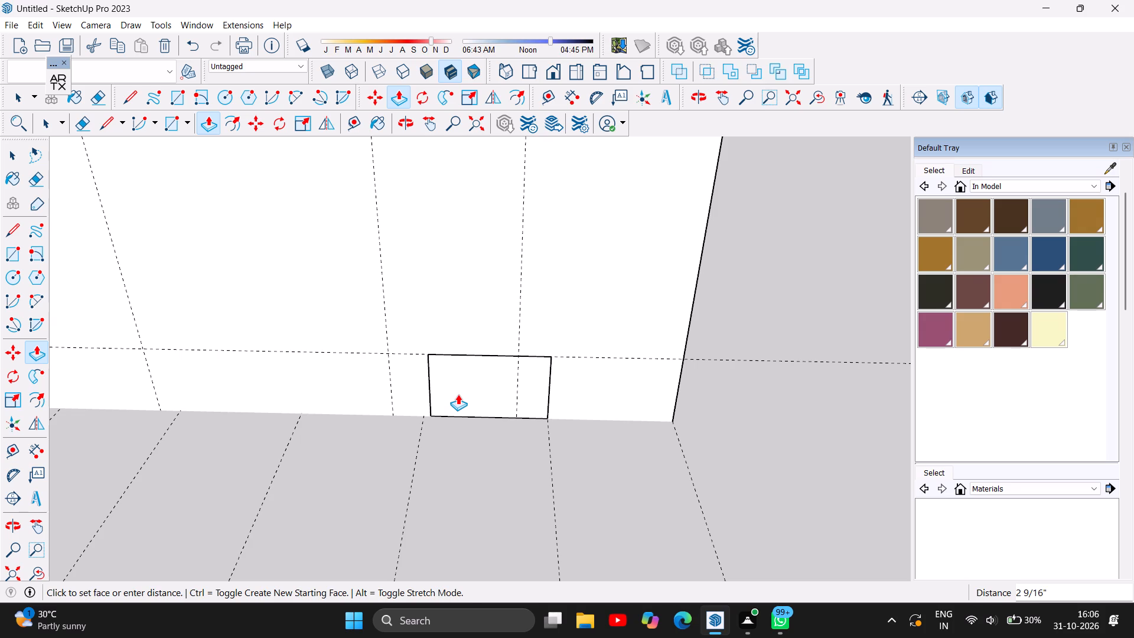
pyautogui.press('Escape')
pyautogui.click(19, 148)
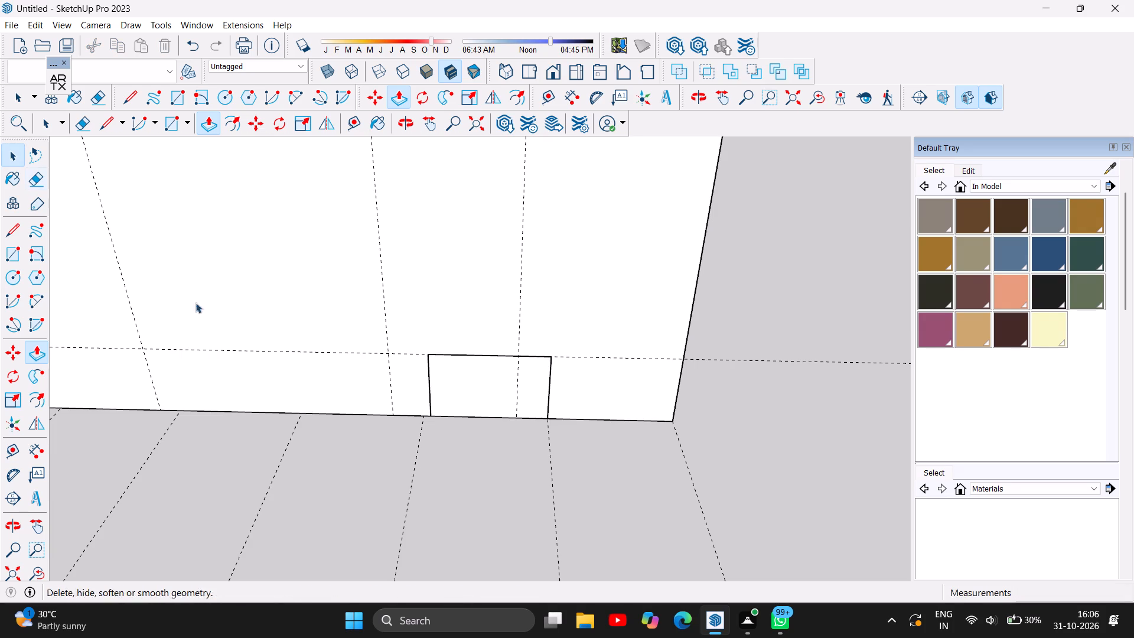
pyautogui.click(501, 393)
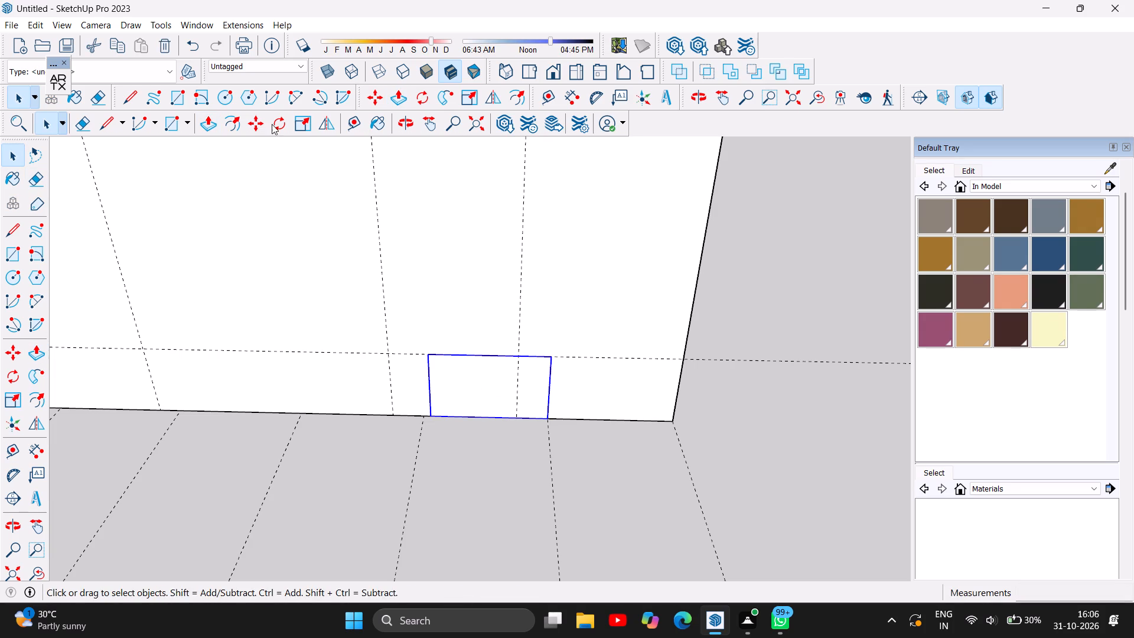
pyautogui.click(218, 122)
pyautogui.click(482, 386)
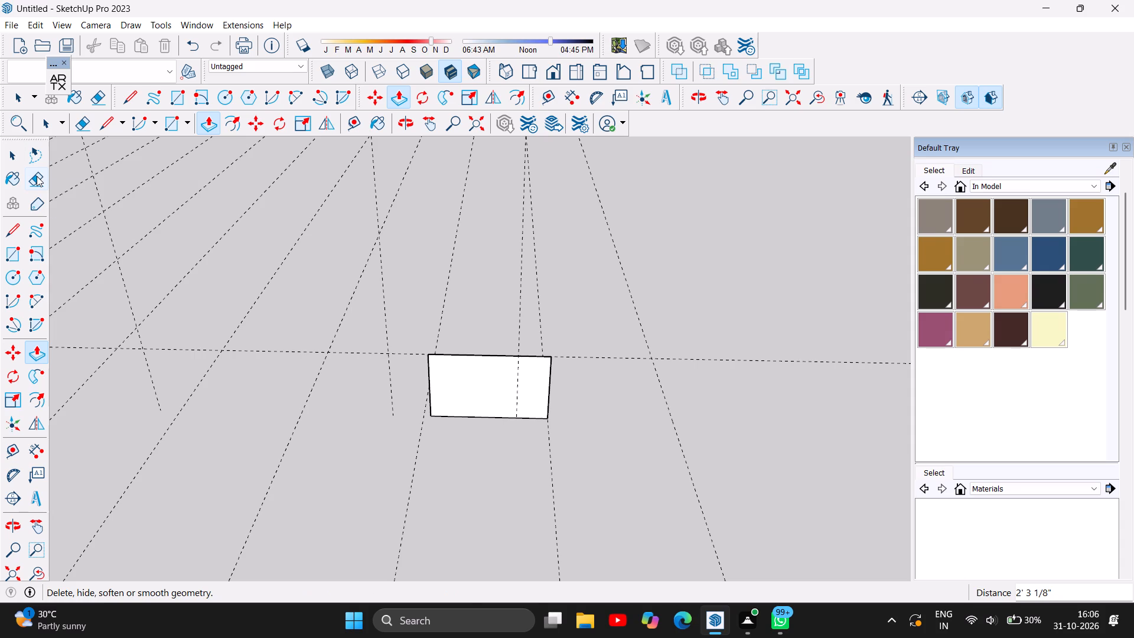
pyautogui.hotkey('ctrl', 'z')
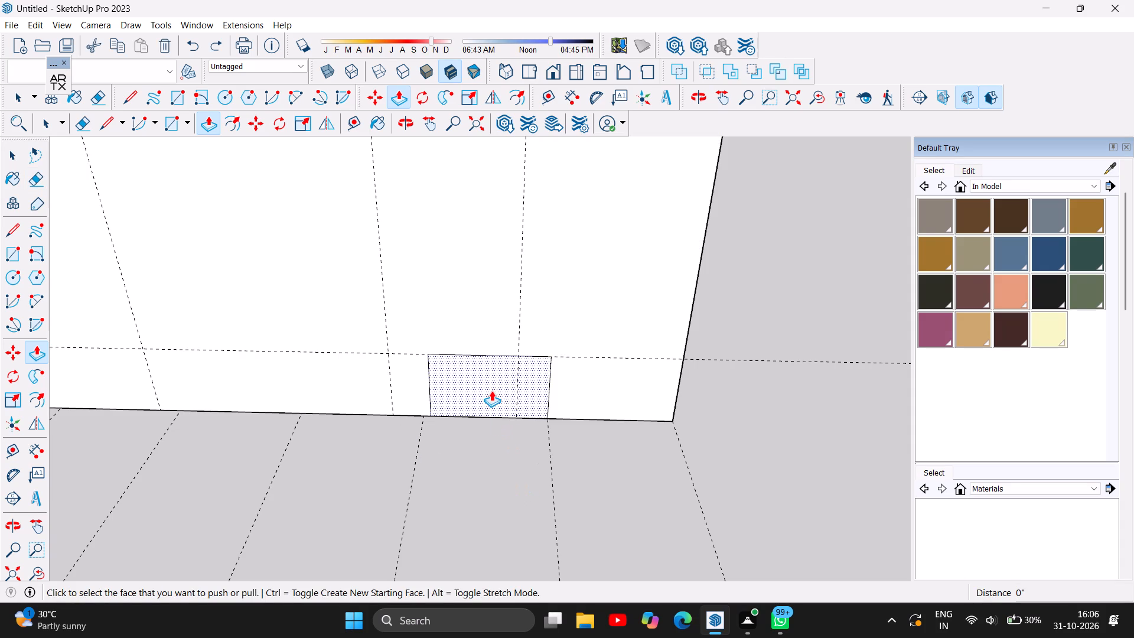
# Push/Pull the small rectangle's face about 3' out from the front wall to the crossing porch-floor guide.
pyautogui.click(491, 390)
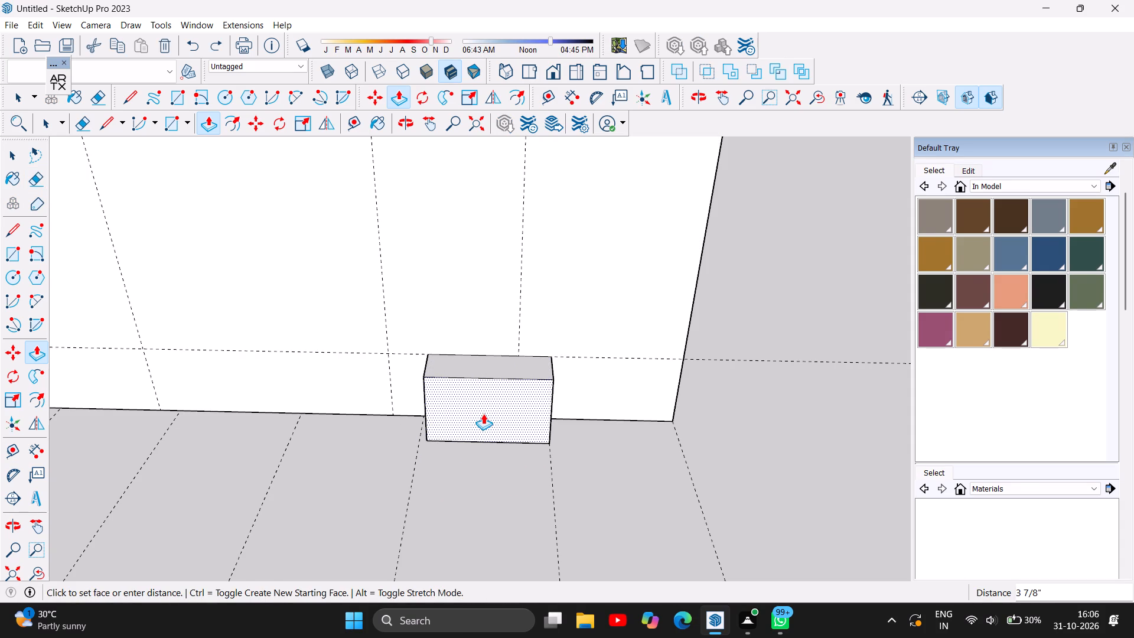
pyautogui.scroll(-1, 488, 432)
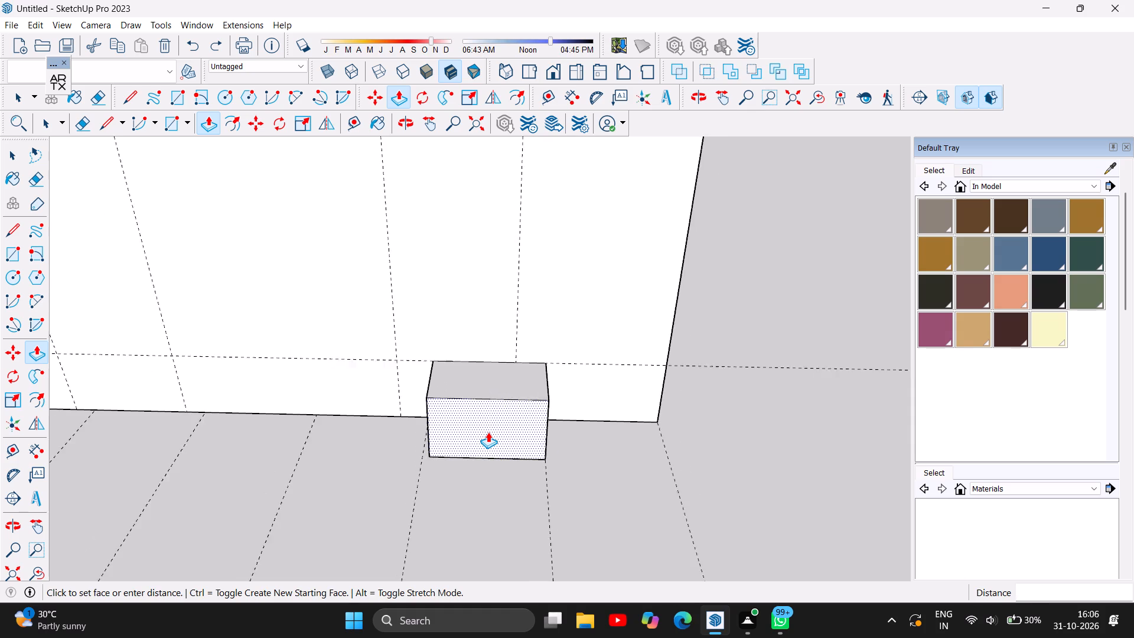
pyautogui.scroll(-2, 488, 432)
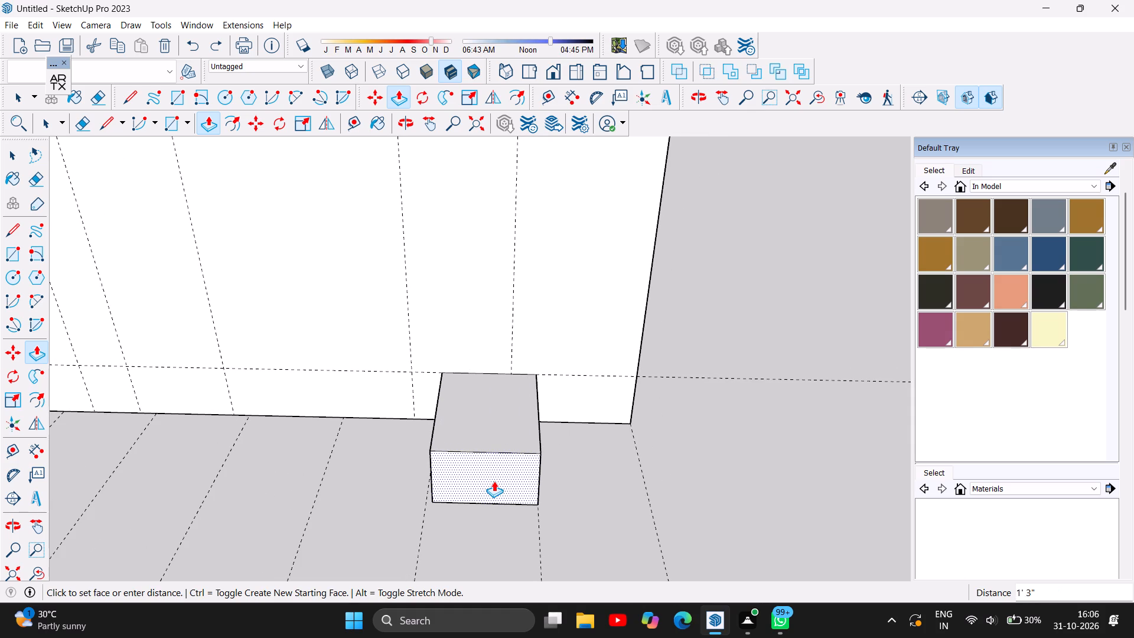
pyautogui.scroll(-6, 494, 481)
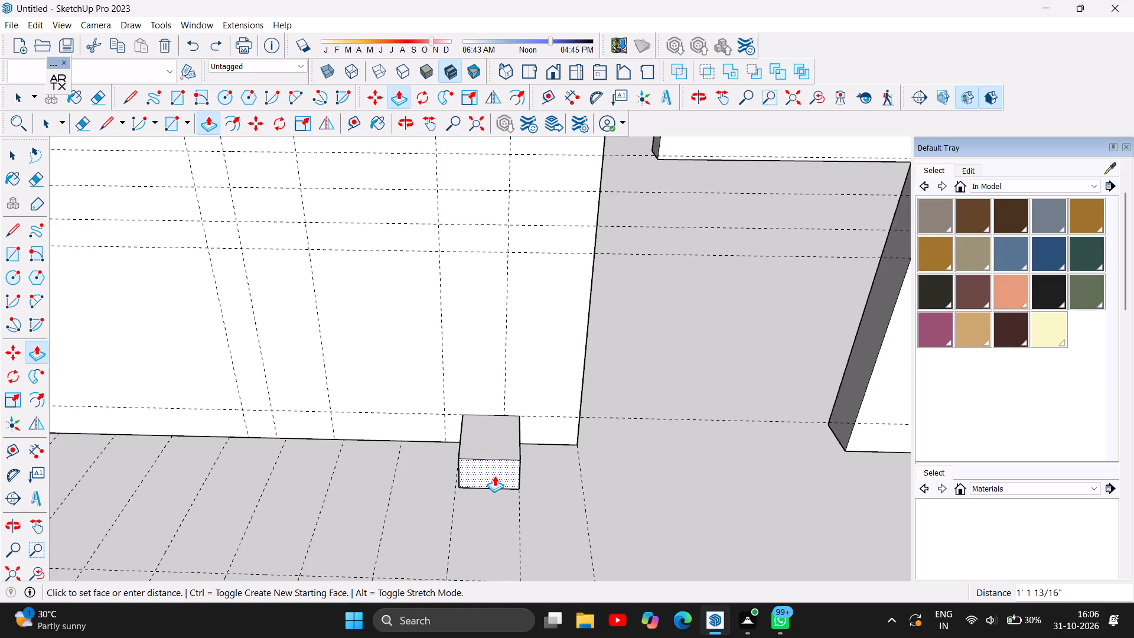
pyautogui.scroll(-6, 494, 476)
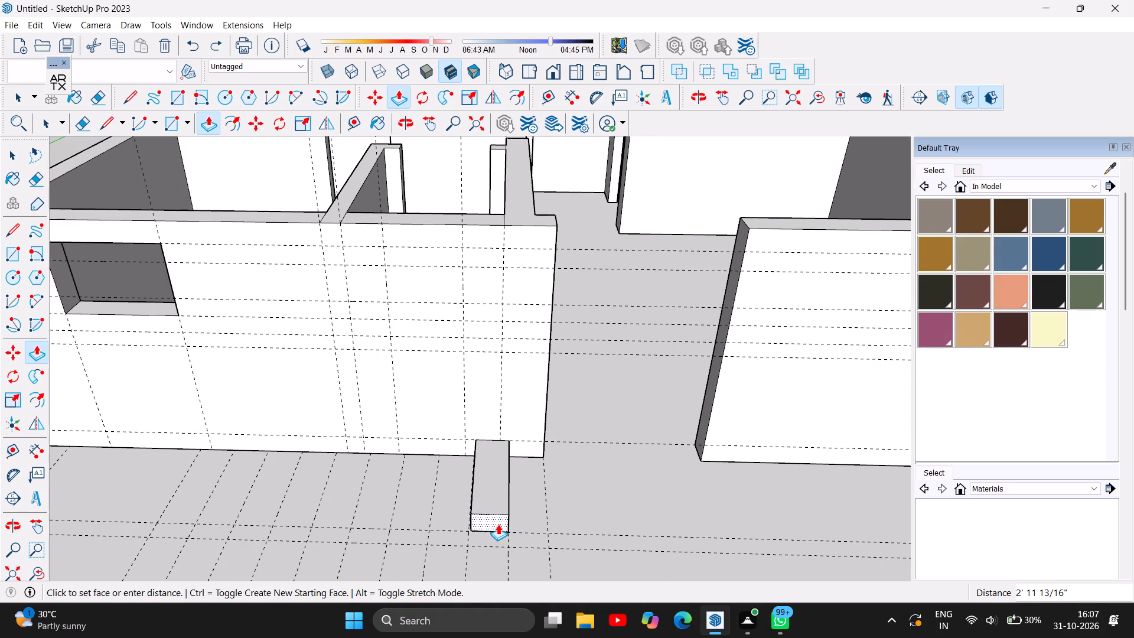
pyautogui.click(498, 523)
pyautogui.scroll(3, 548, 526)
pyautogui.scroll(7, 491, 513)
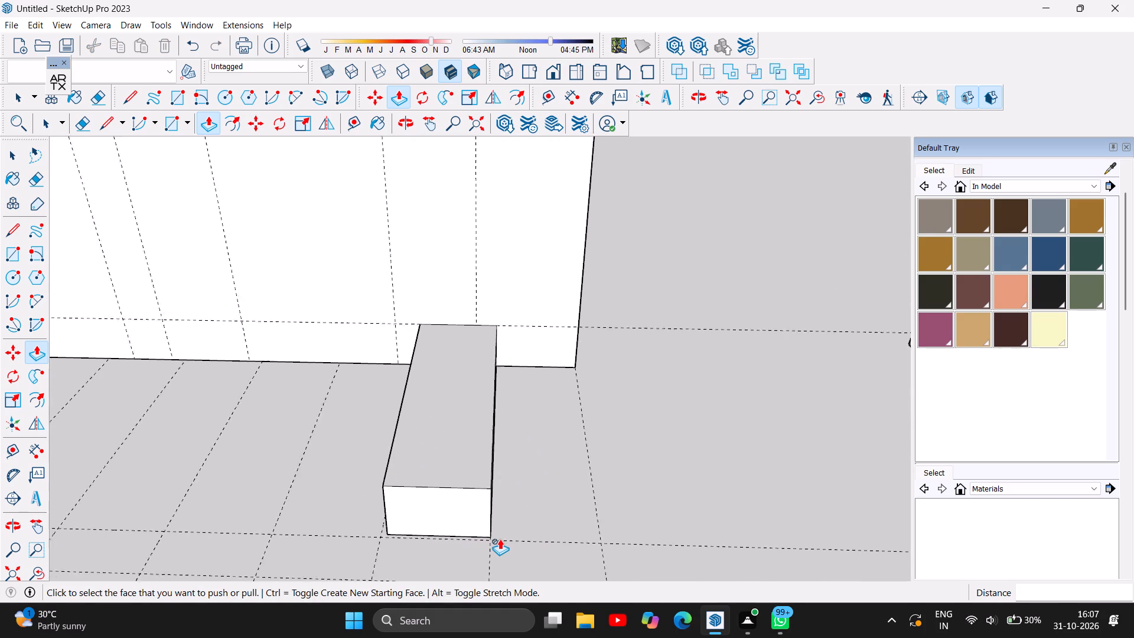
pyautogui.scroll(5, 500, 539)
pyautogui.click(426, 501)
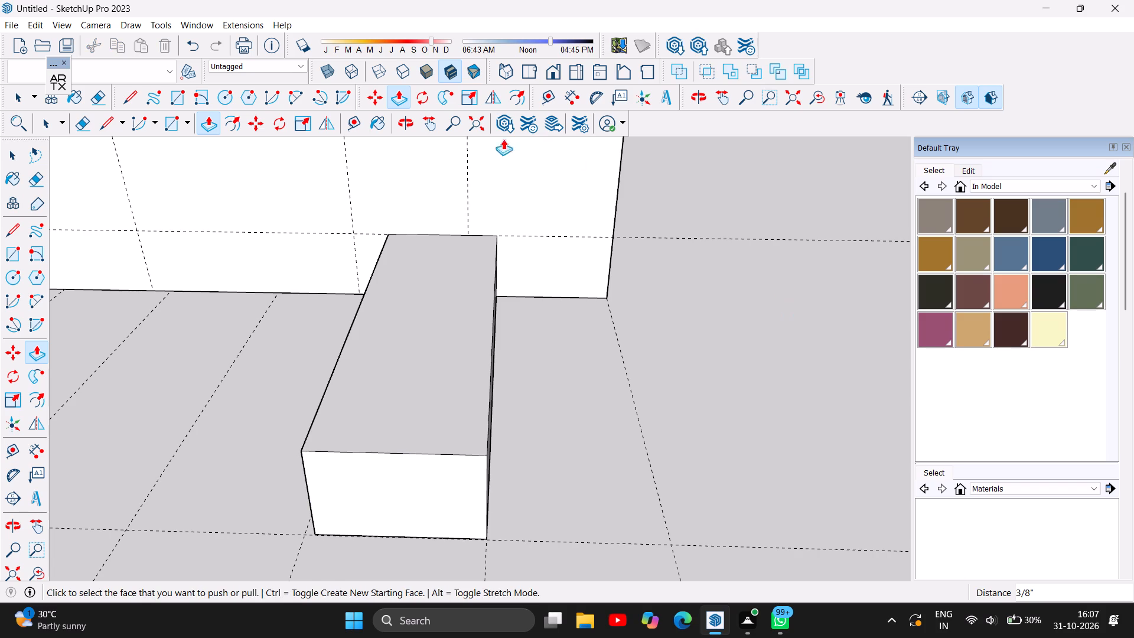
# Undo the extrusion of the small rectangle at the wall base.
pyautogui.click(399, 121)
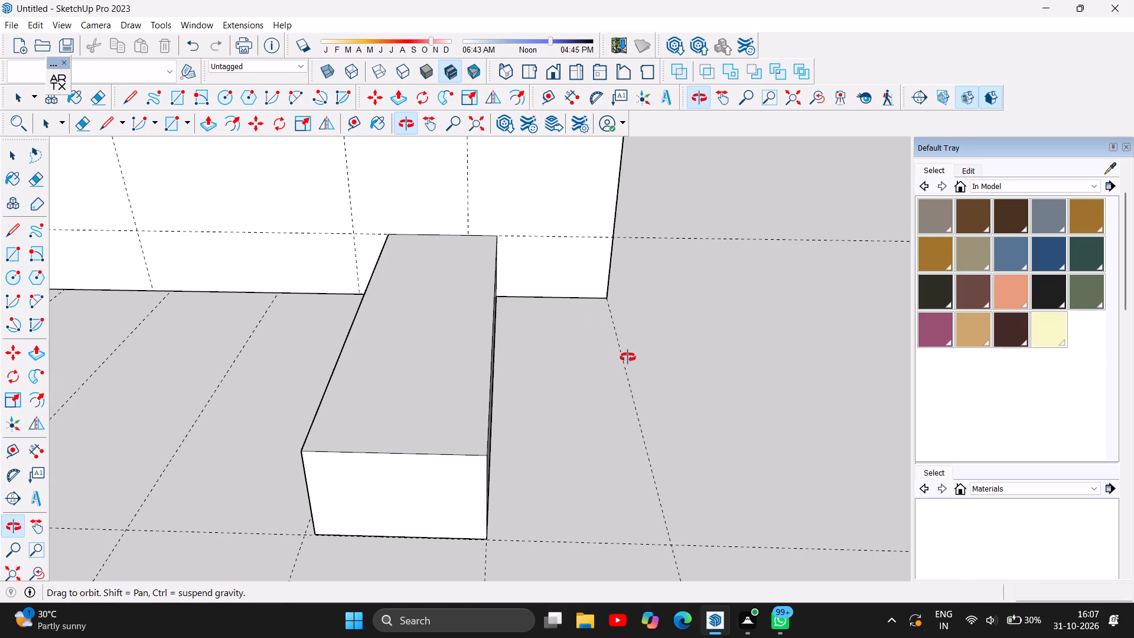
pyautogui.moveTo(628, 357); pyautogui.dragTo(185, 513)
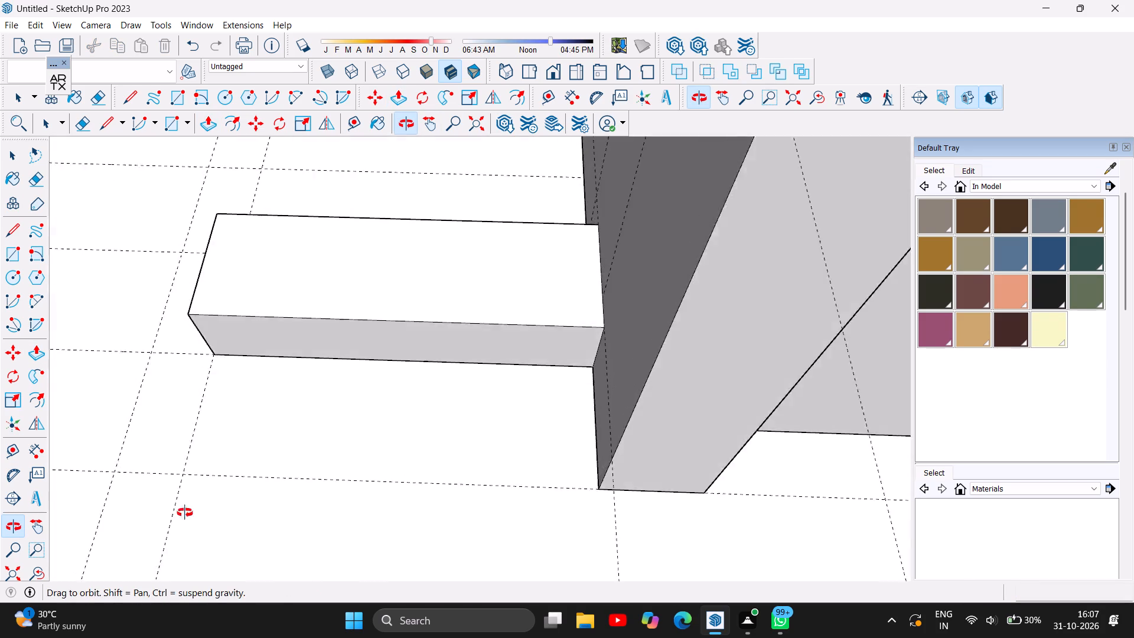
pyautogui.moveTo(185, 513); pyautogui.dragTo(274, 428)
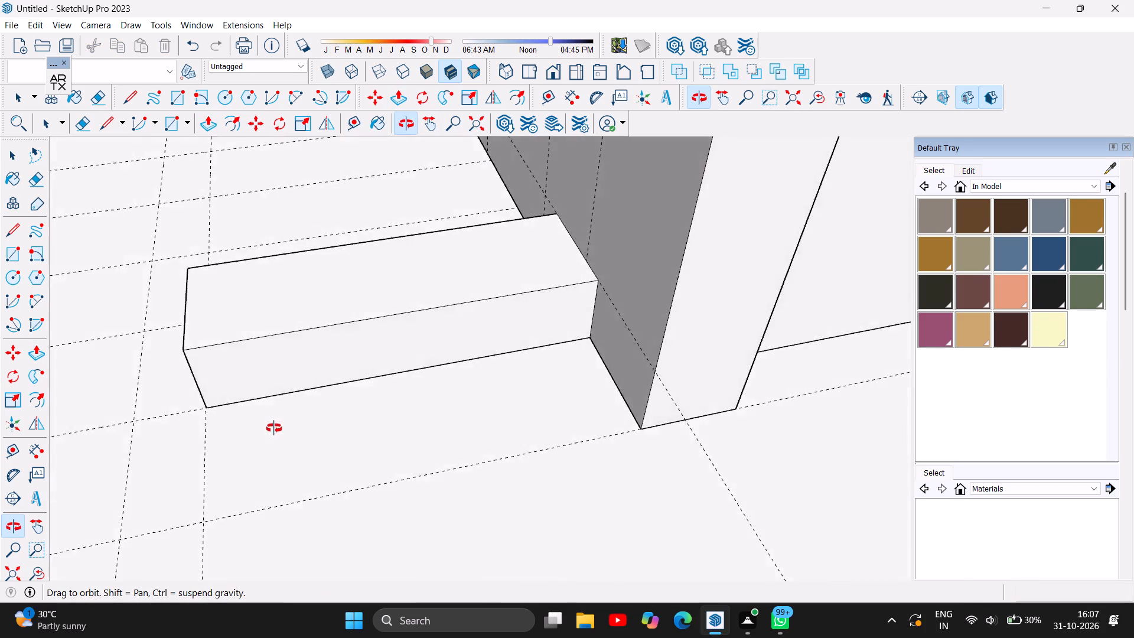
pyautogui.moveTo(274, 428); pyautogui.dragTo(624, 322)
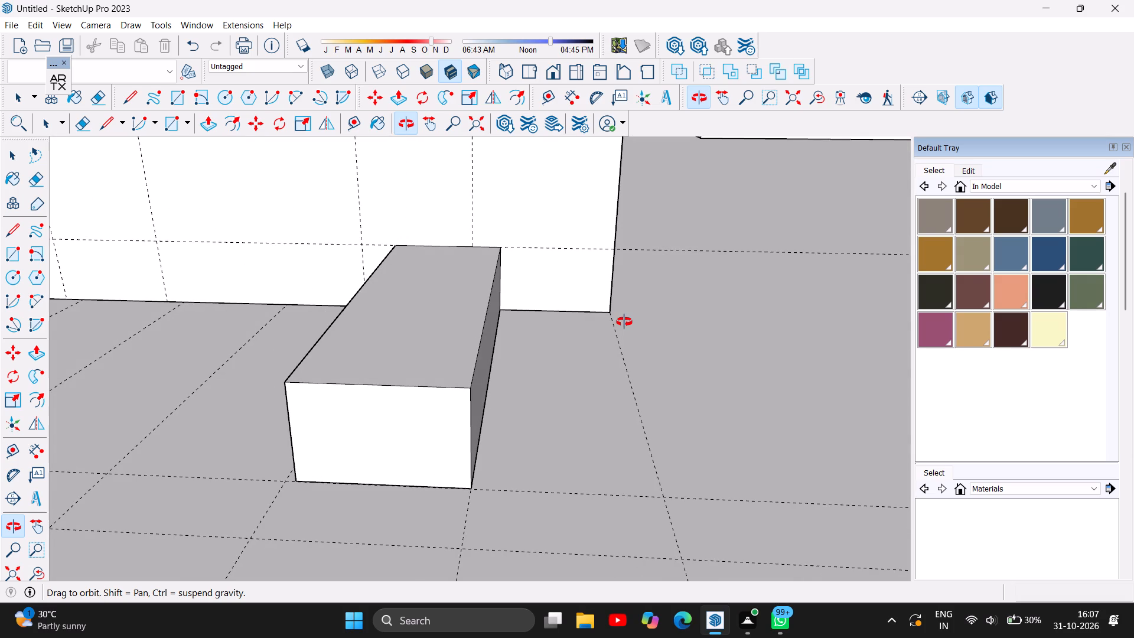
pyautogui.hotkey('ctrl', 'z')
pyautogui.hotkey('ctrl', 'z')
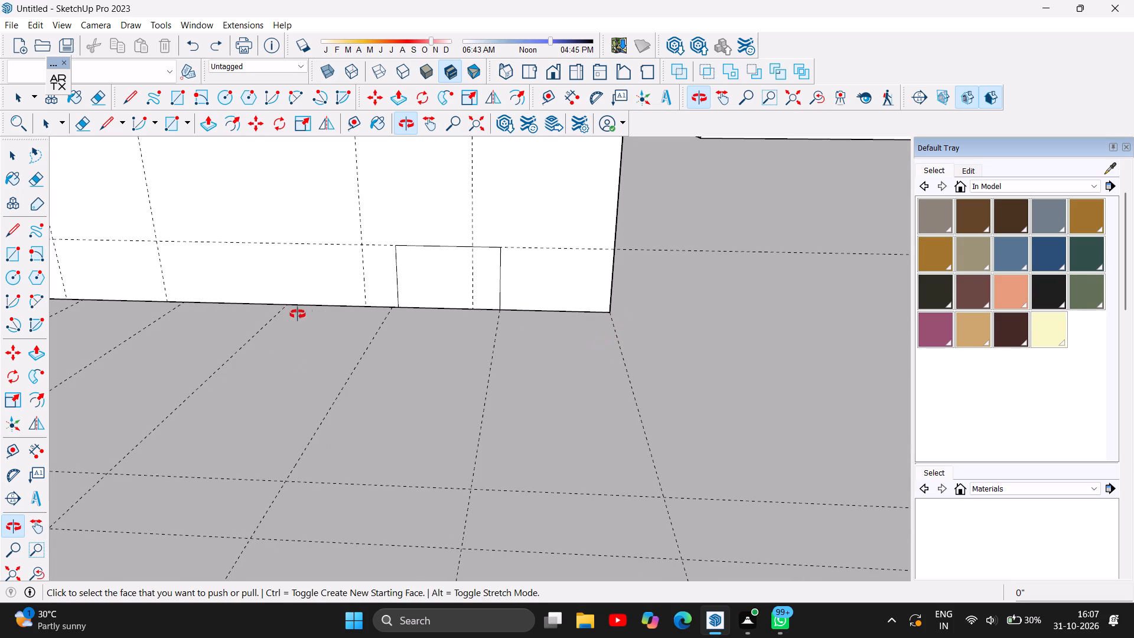
# Undo the drawing of the small rectangle at the front wall base.
pyautogui.scroll(3, 373, 312)
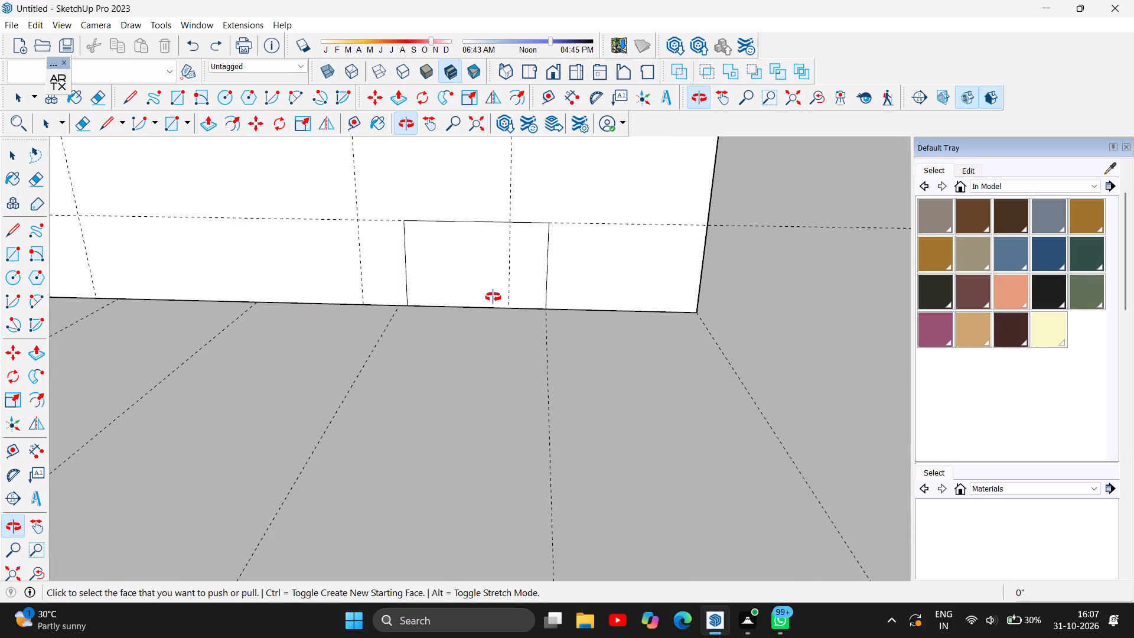
pyautogui.scroll(5, 500, 297)
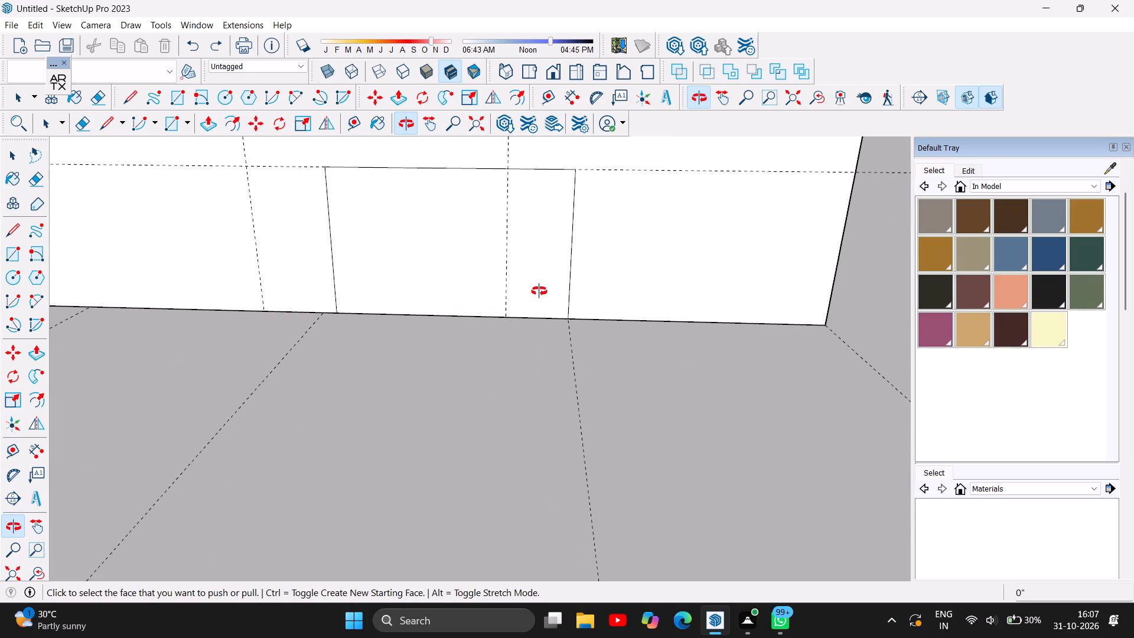
pyautogui.hotkey('ctrl', 'z')
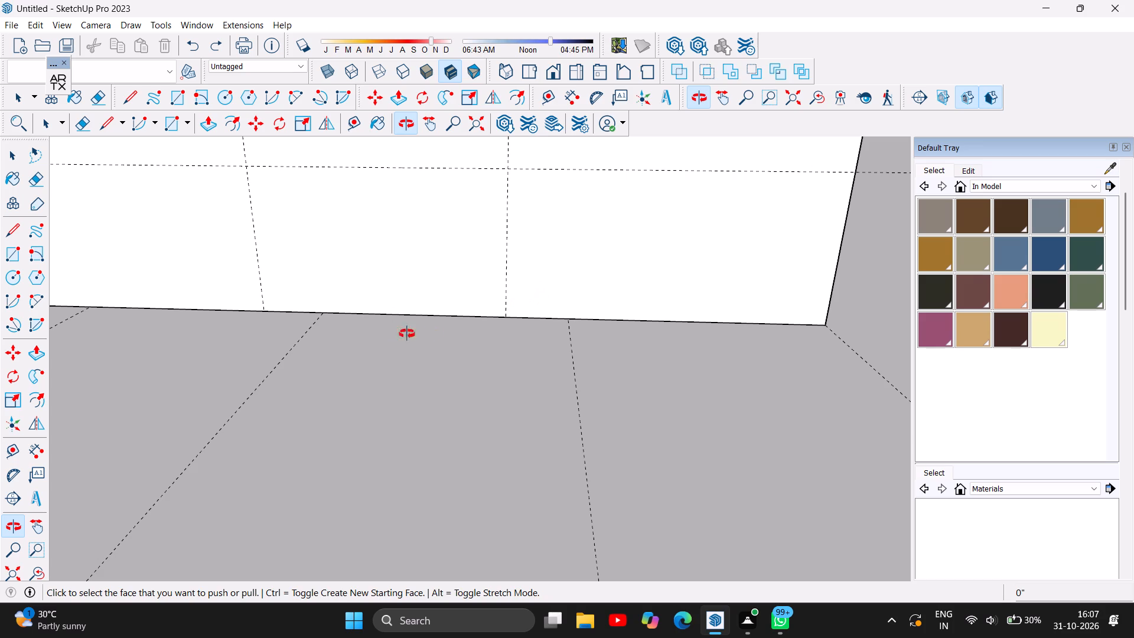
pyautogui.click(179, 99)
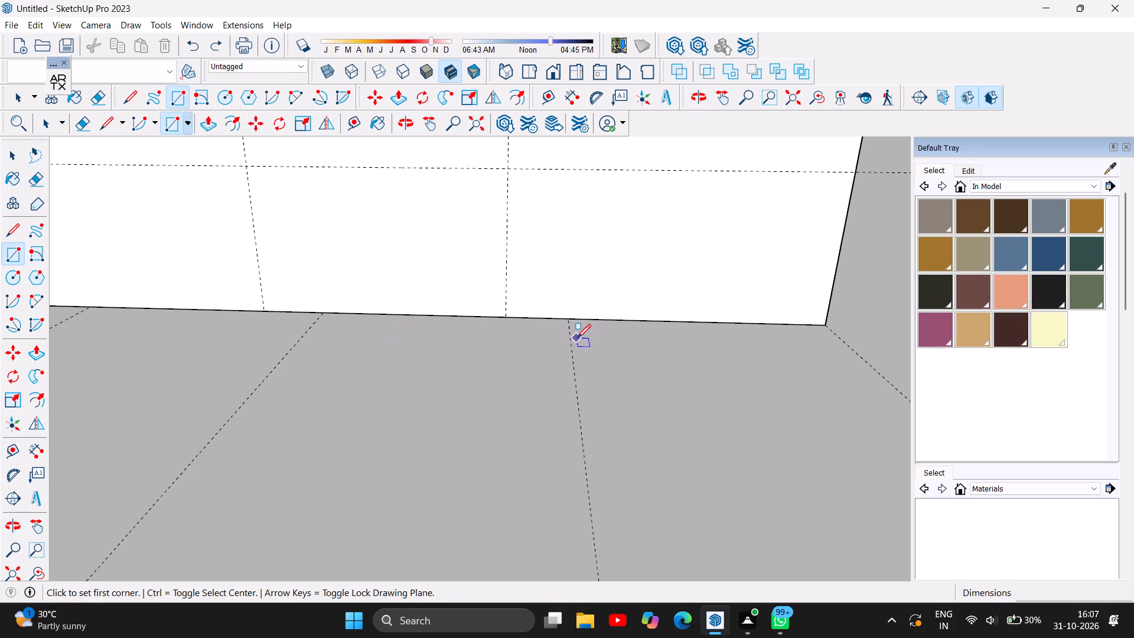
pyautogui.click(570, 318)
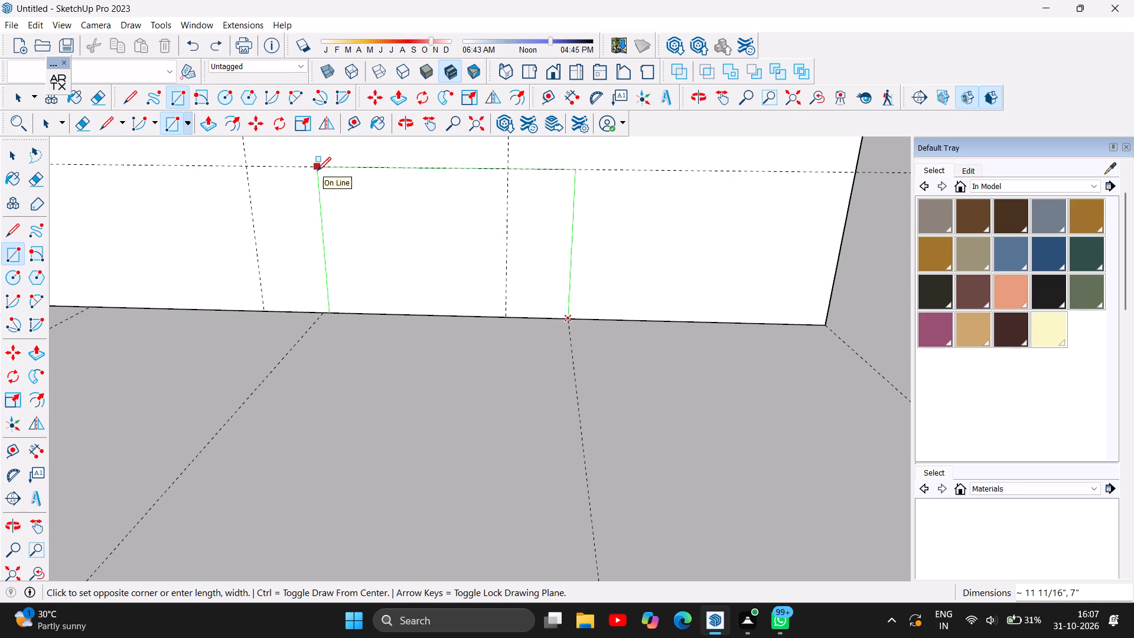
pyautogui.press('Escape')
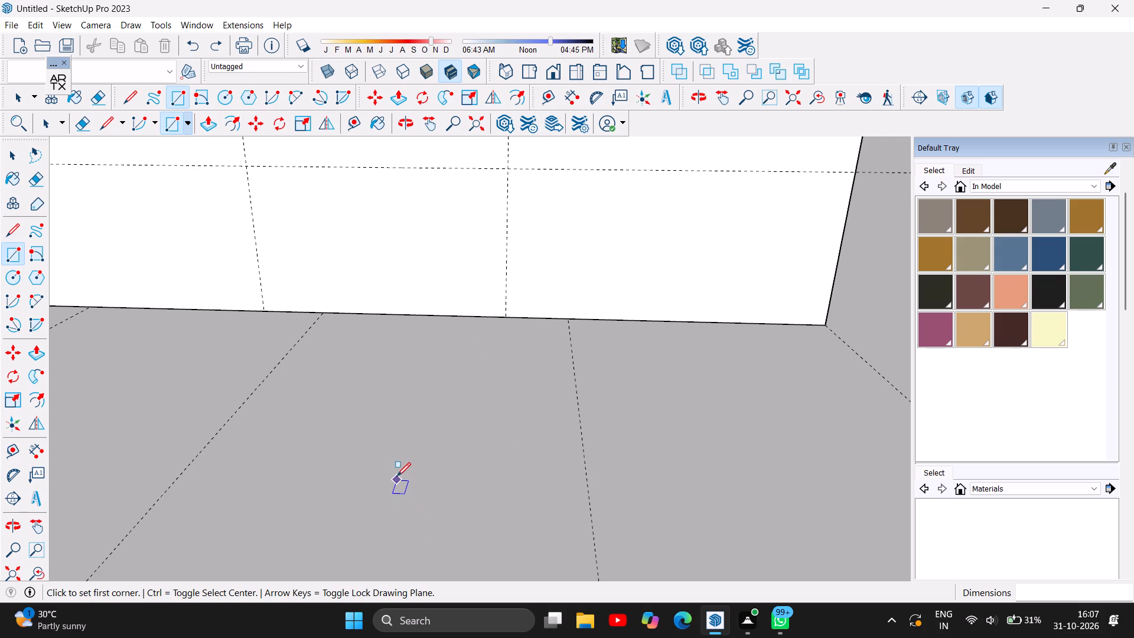
# Add two vertical 7" guides on the front wall, from adjacent porch-floor guide ends at the wall base up to the horizontal guide.
pyautogui.press('t')
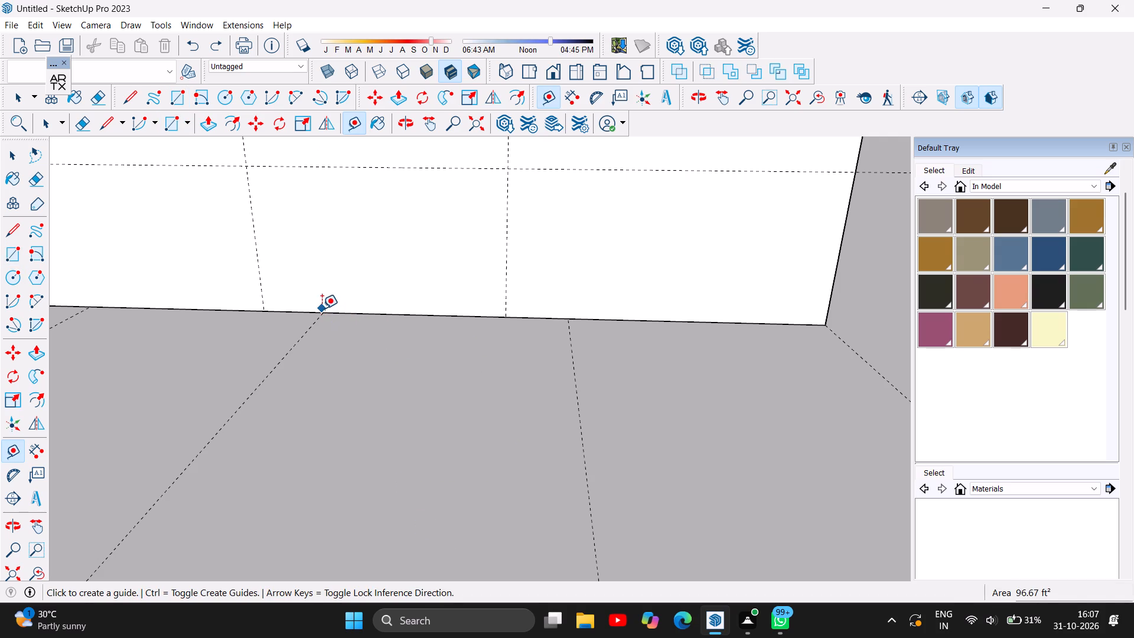
pyautogui.click(319, 315)
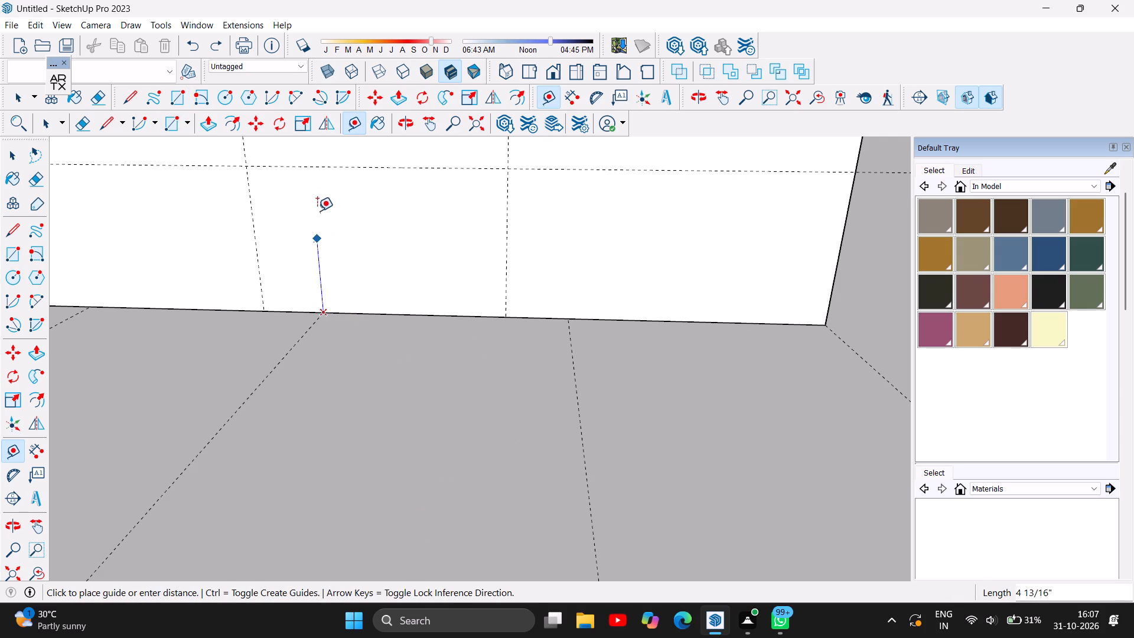
pyautogui.click(307, 165)
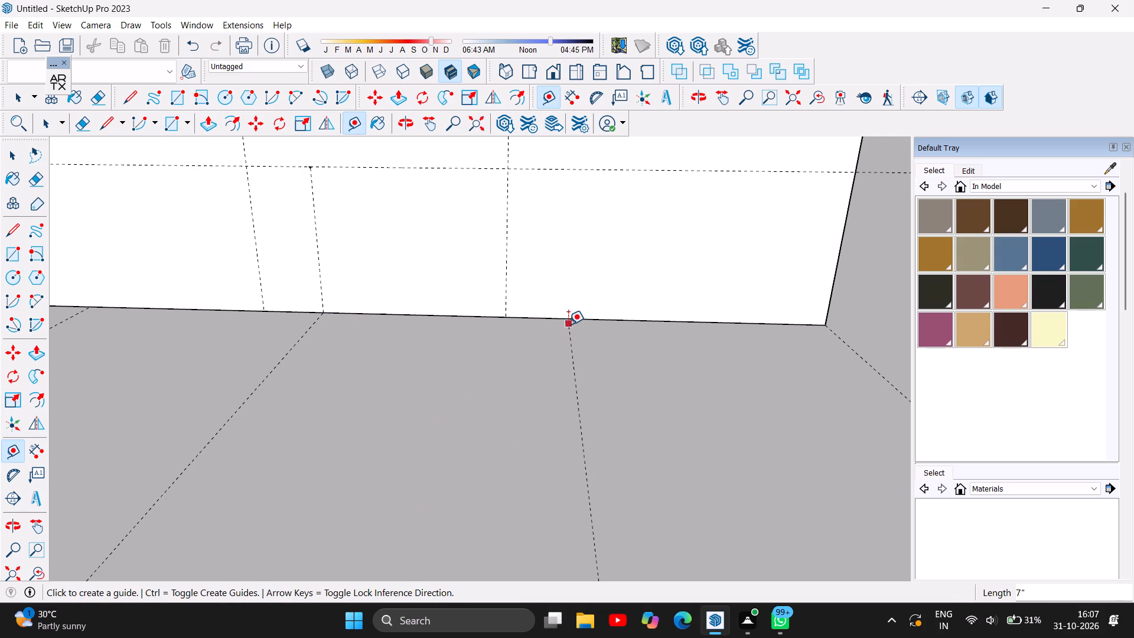
pyautogui.click(569, 315)
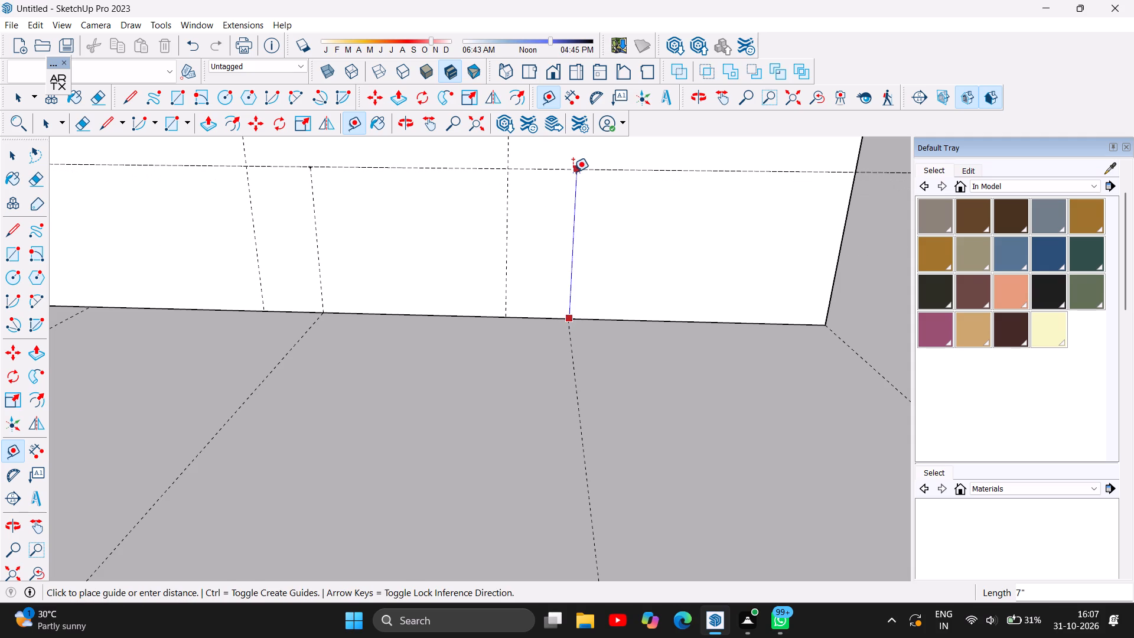
pyautogui.click(572, 171)
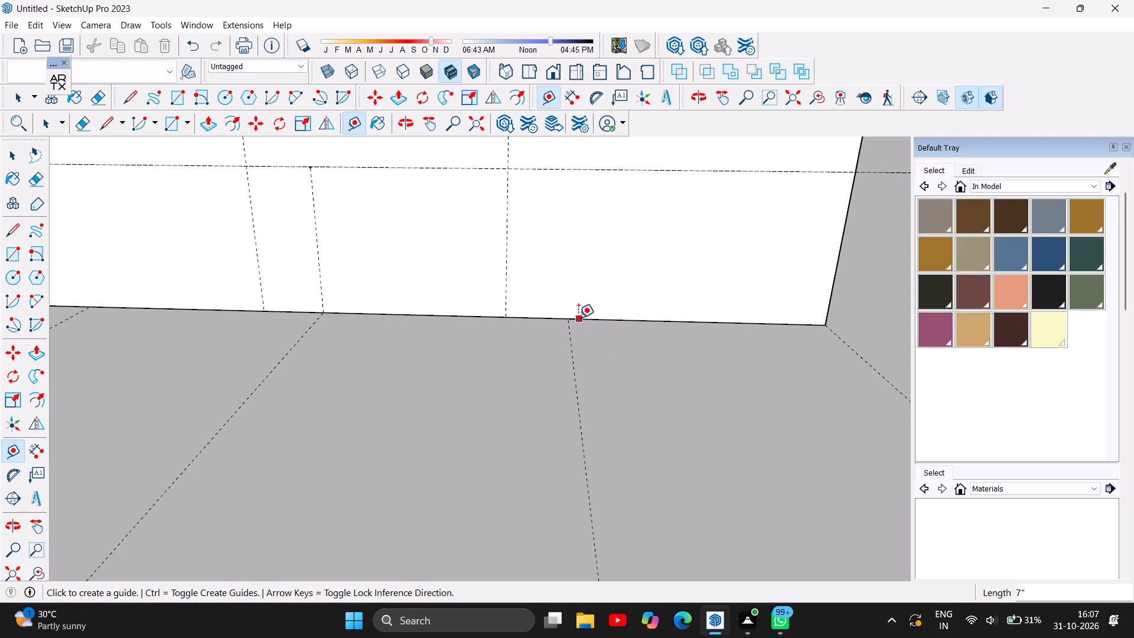
pyautogui.click(569, 318)
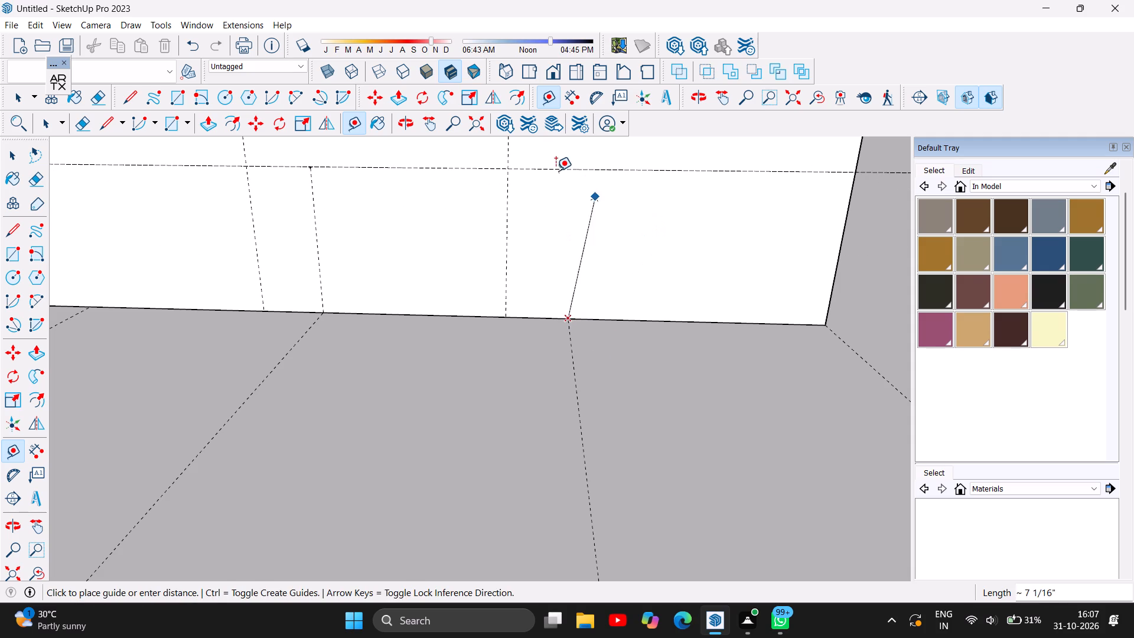
pyautogui.click(578, 167)
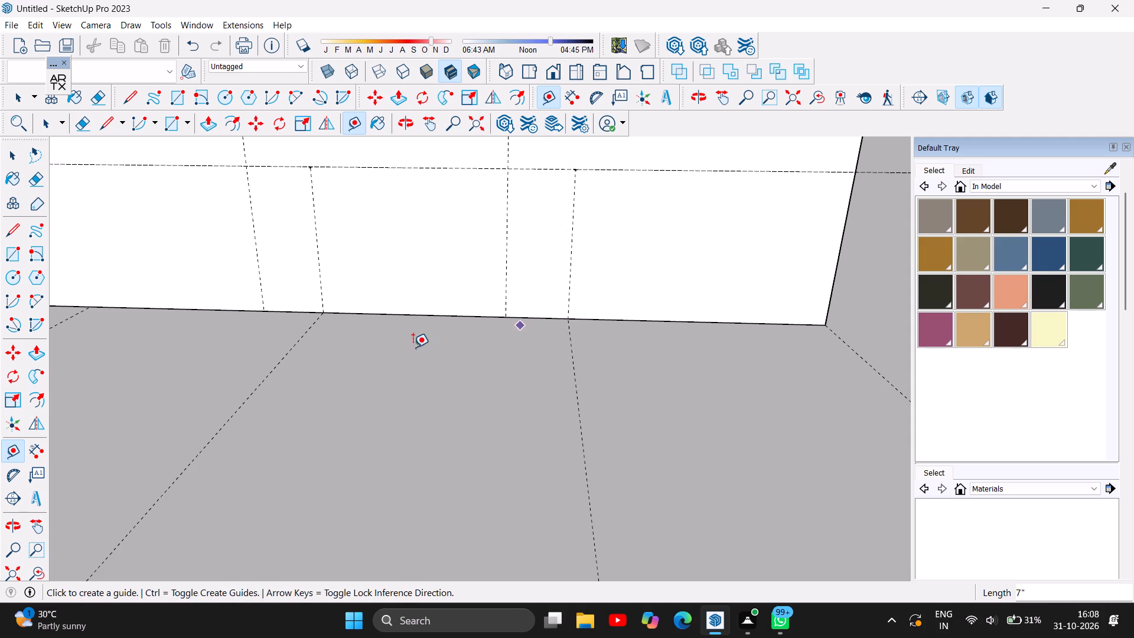
# Draw a 1' by 7" rectangle at the front wall's base between the two short vertical guides.
pyautogui.click(184, 95)
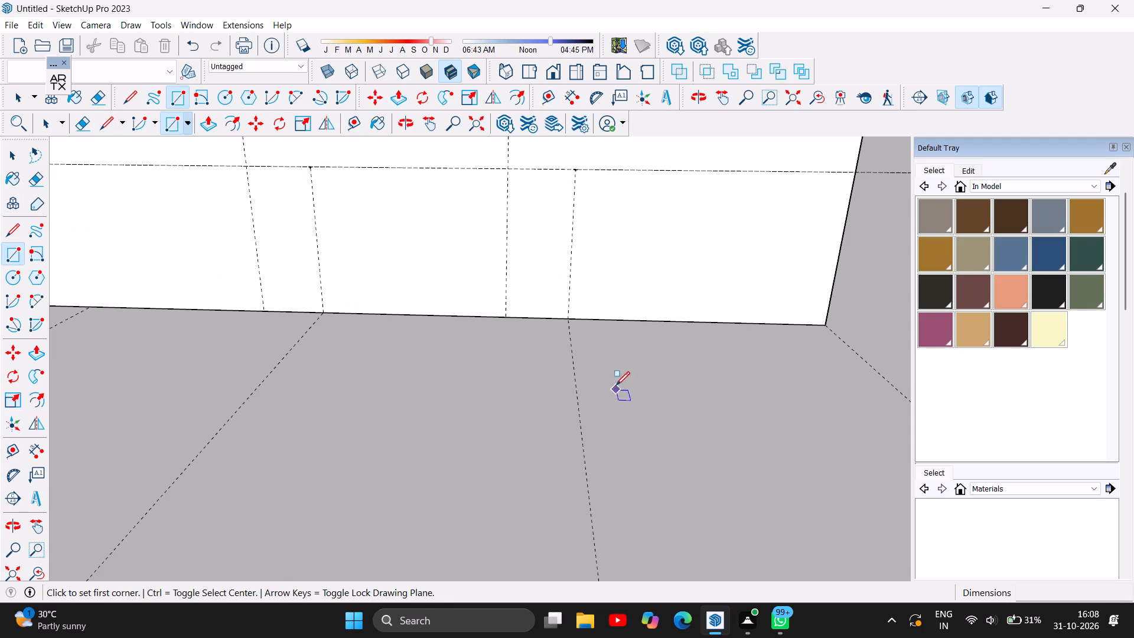
pyautogui.click(308, 168)
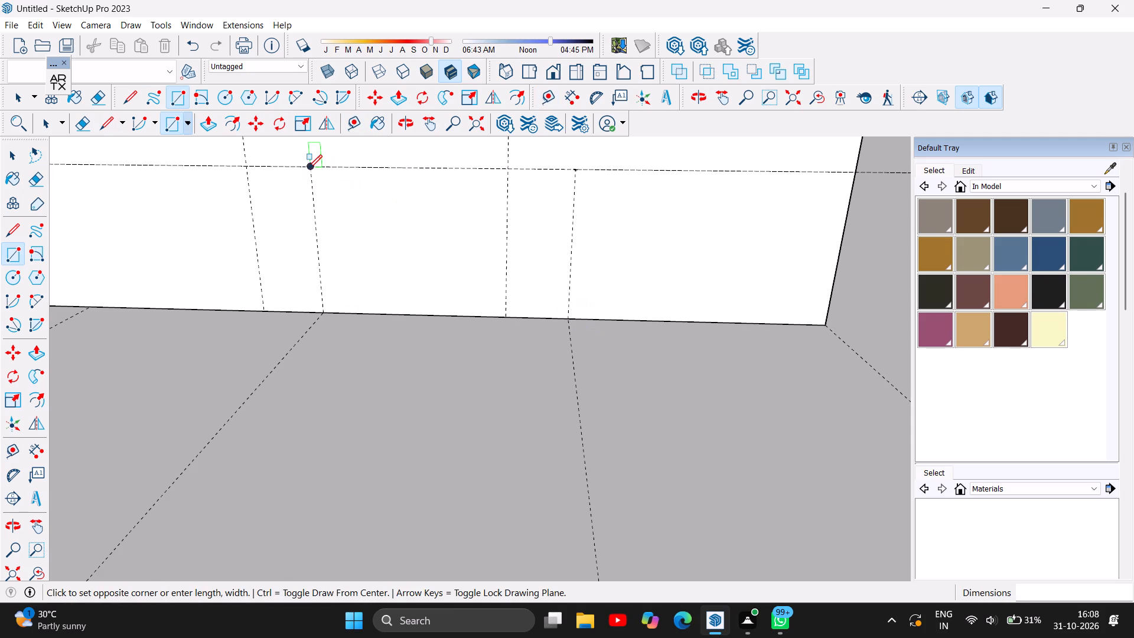
pyautogui.click(568, 317)
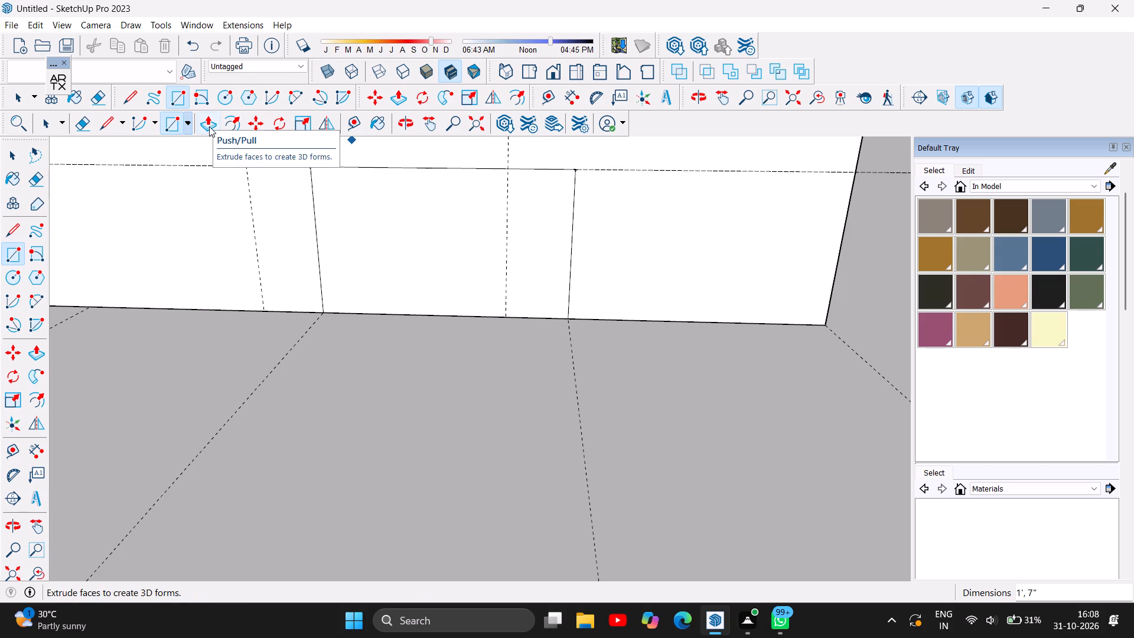
# Make a component from the small wall-base rectangle's face and four edges, keeping the default settings.
pyautogui.click(19, 157)
pyautogui.click(402, 263)
pyautogui.rightClick(405, 250)
pyautogui.click(405, 250)
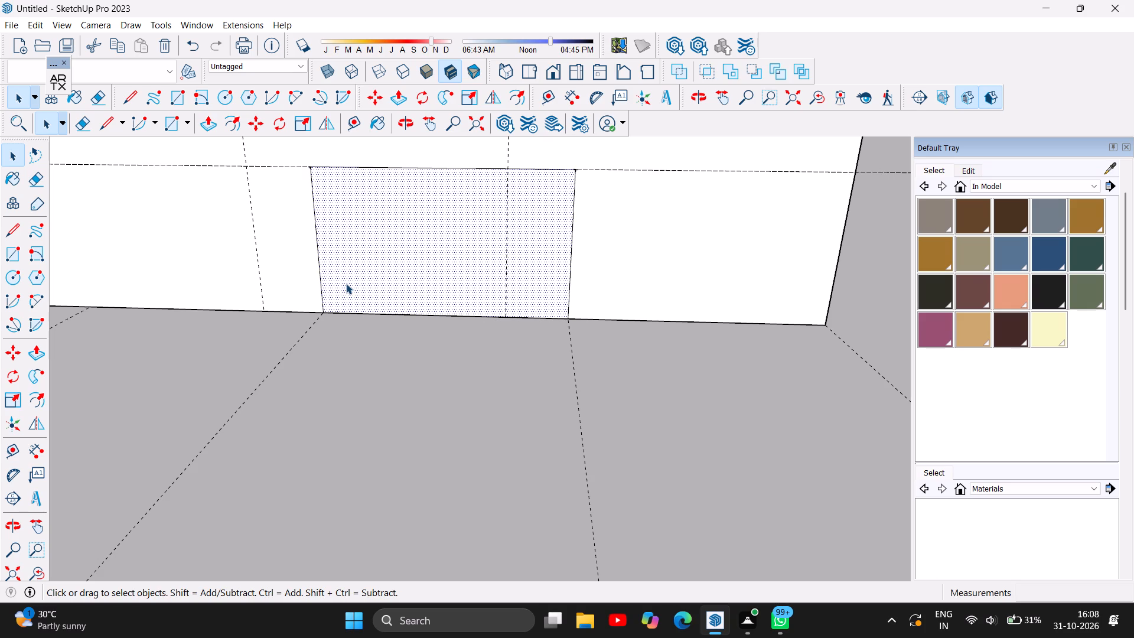
pyautogui.click(318, 256)
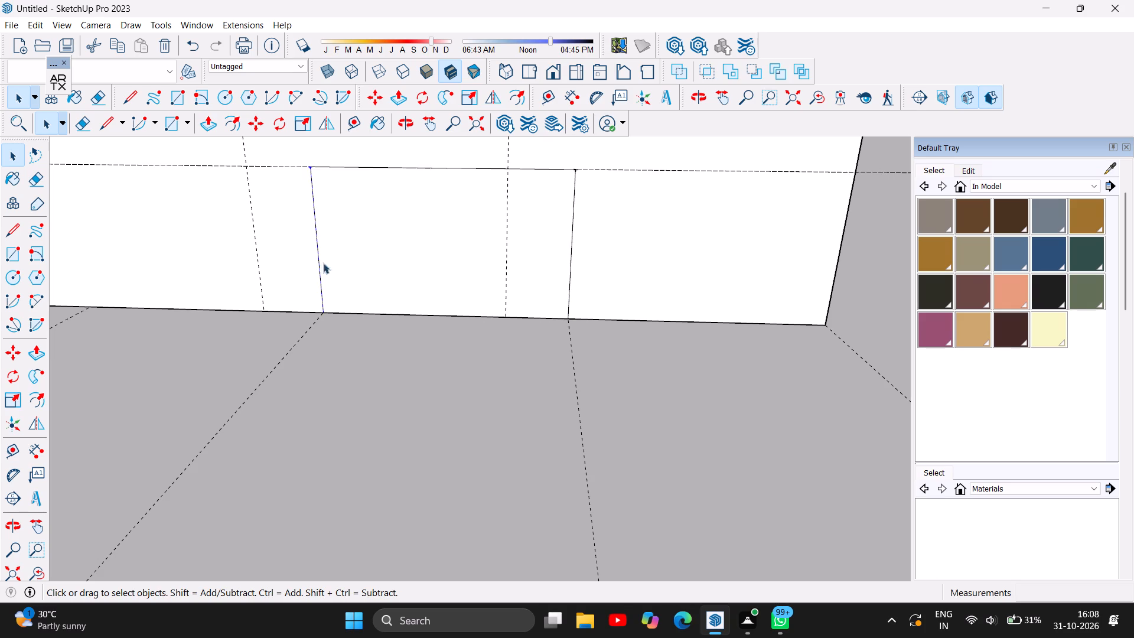
pyautogui.click(380, 313)
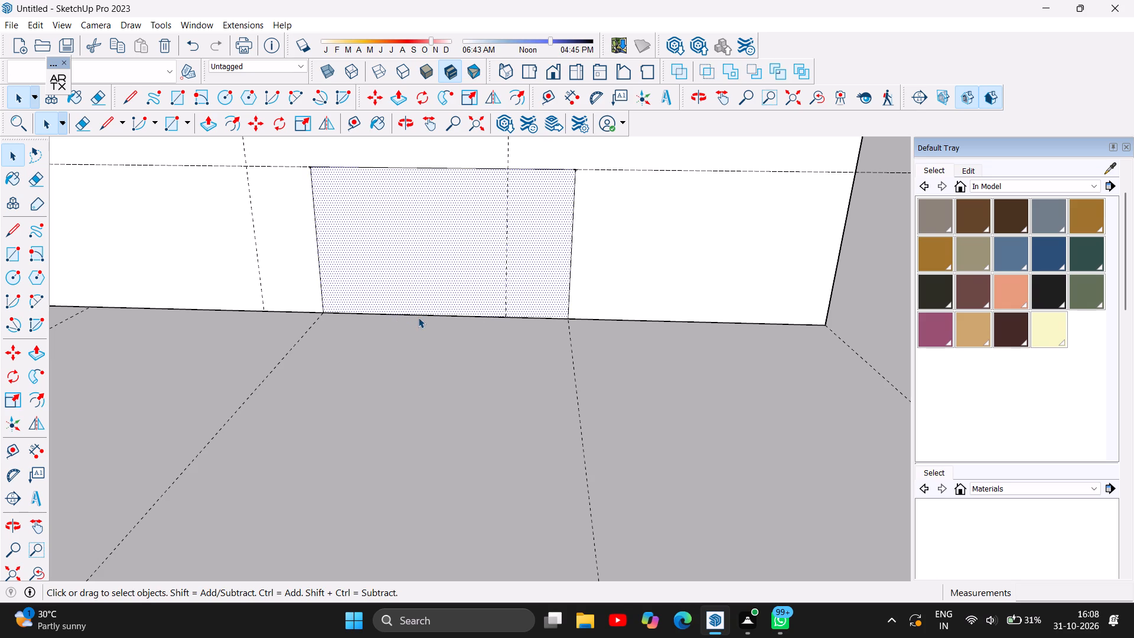
pyautogui.click(419, 317)
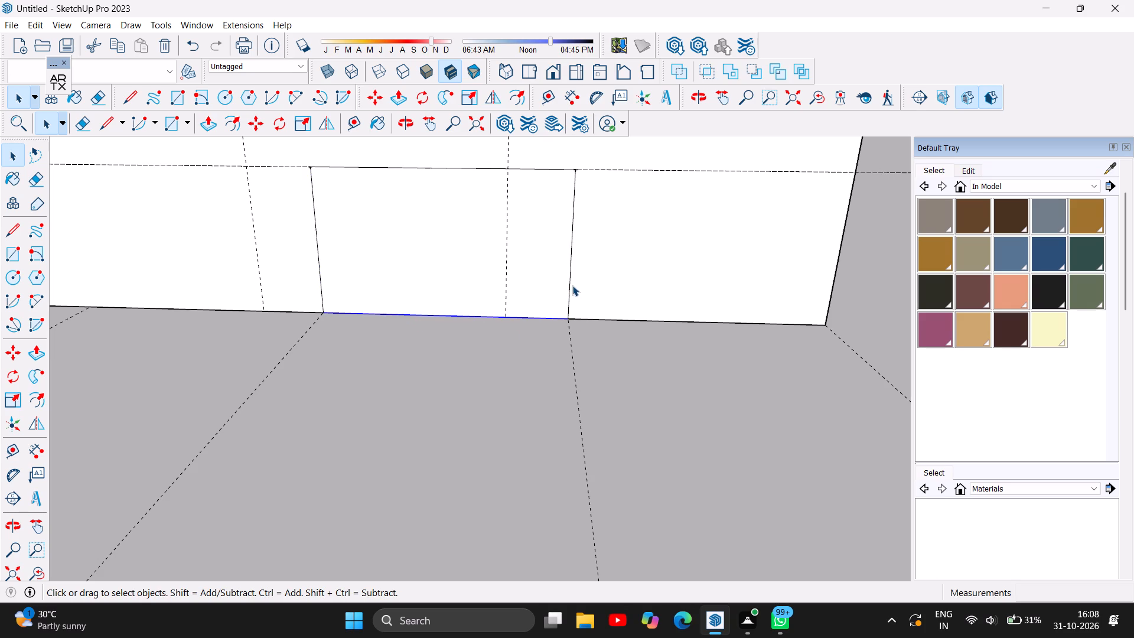
pyautogui.keyDown('shift'); pyautogui.click(569, 271); pyautogui.keyUp('shift')
pyautogui.keyDown('shift'); pyautogui.click(532, 281); pyautogui.keyUp('shift')
pyautogui.keyDown('shift'); pyautogui.click(316, 232); pyautogui.keyUp('shift')
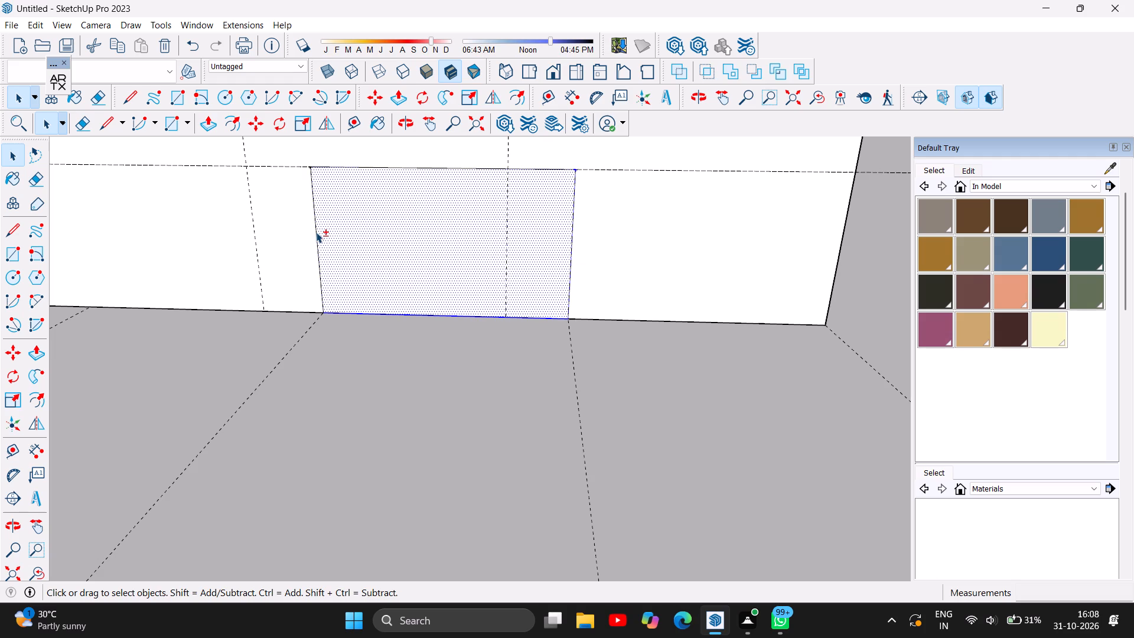
pyautogui.keyDown('shift'); pyautogui.click(387, 167); pyautogui.keyUp('shift')
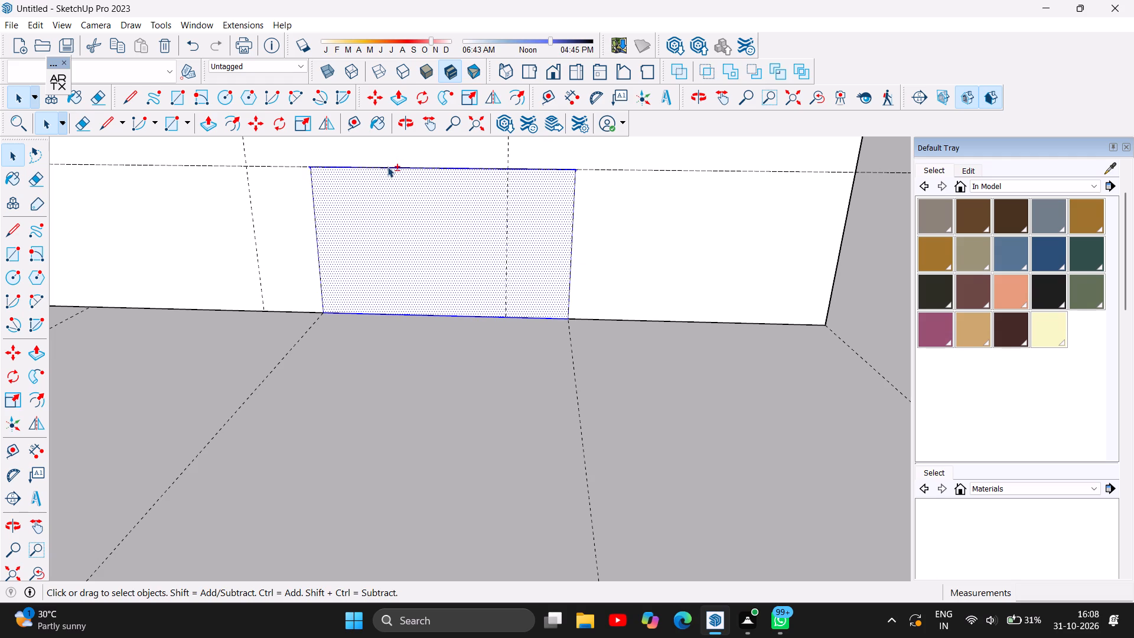
pyautogui.rightClick(422, 230)
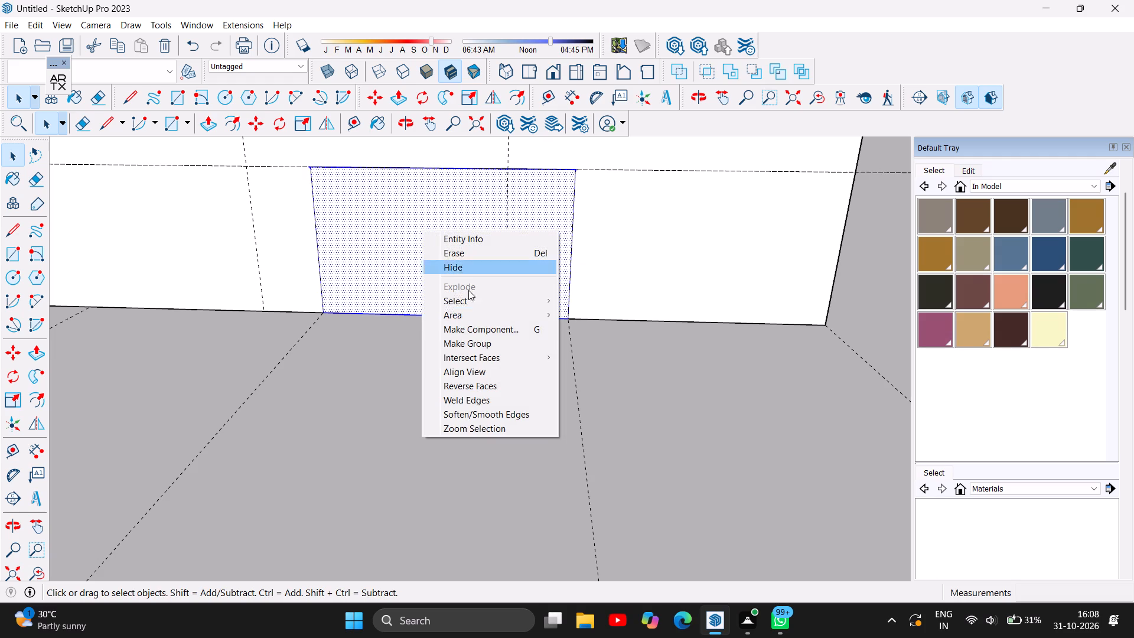
pyautogui.click(487, 327)
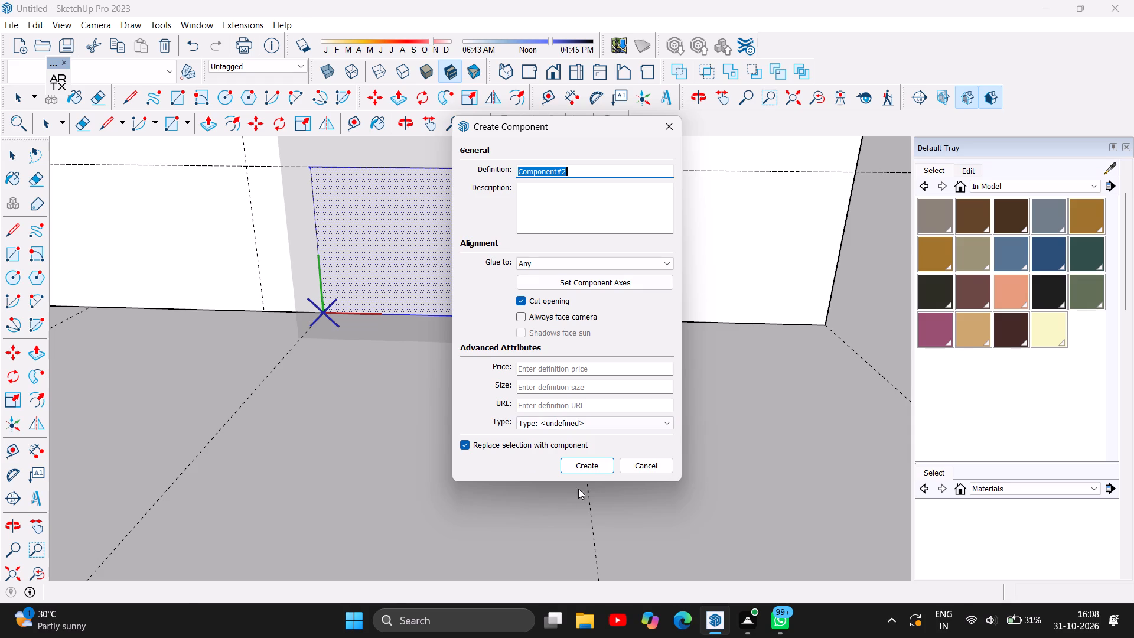
pyautogui.click(593, 466)
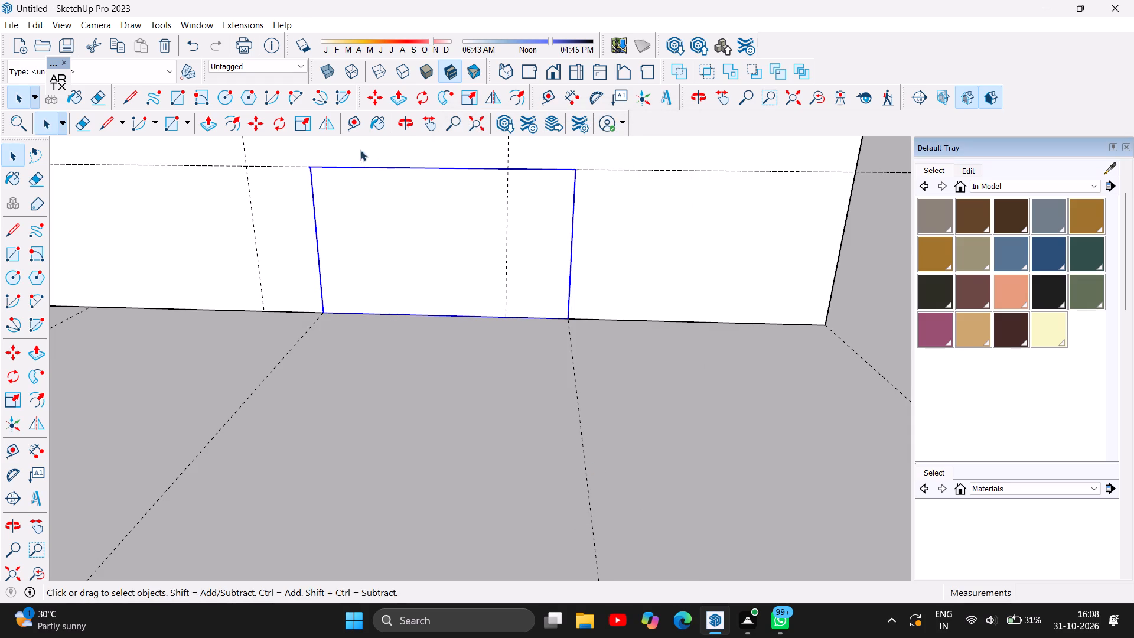
# Copy the small rectangle component and place the copy one step higher, its lower corner meeting the original's adjacent upper corner.
pyautogui.scroll(-1, 668, 442)
pyautogui.scroll(-4, 788, 389)
pyautogui.scroll(-8, 730, 370)
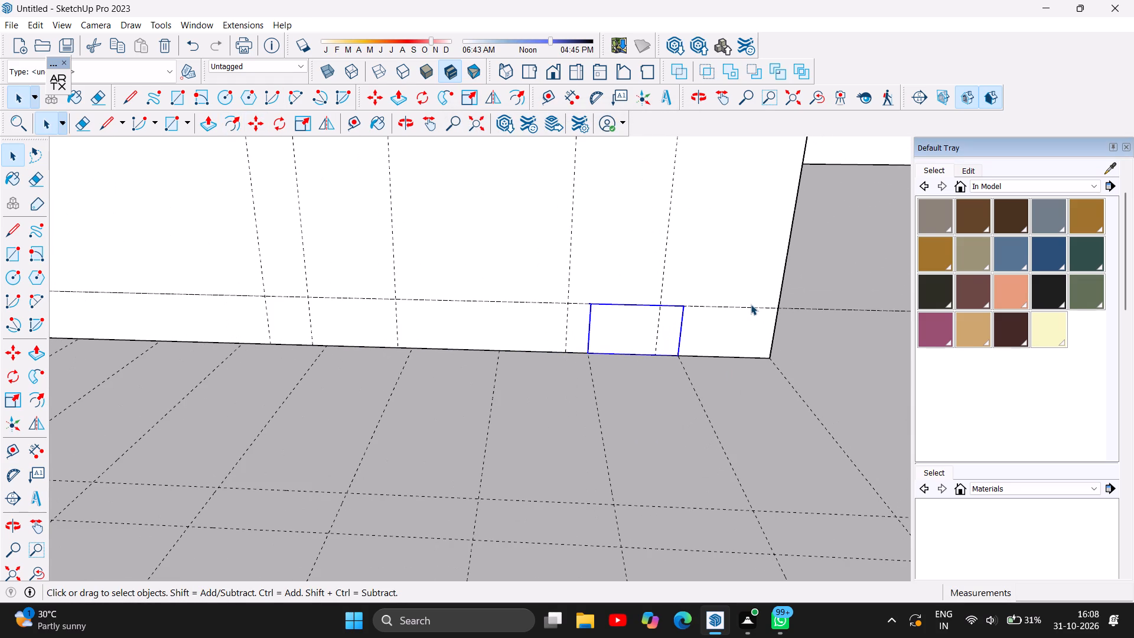
pyautogui.hotkey('ctrl', 'c')
pyautogui.hotkey('ctrl', 'v')
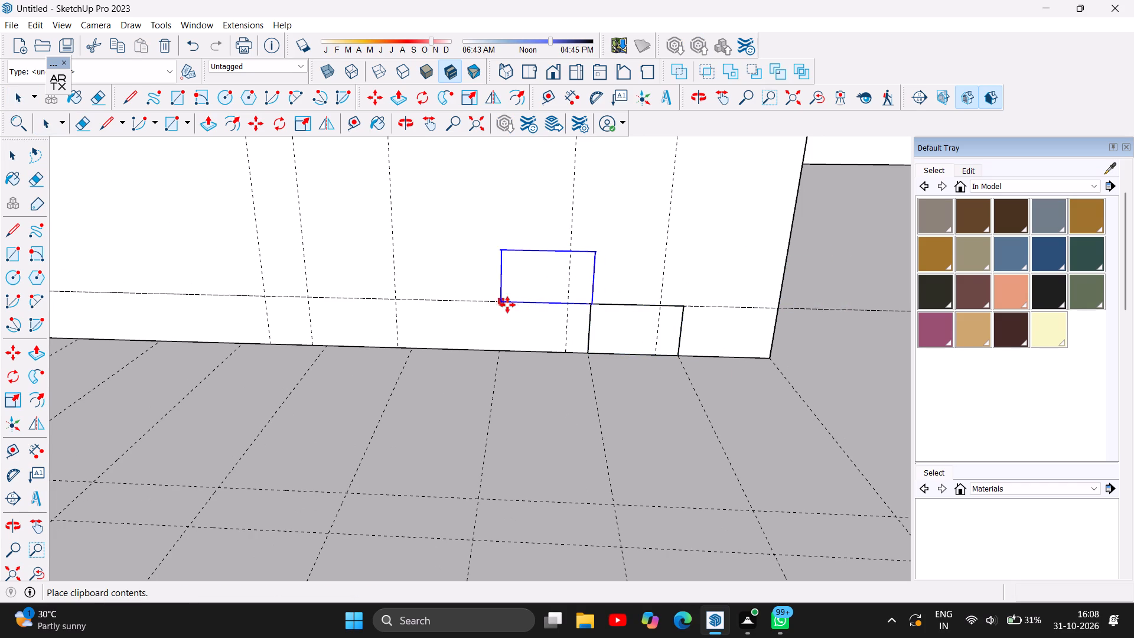
pyautogui.click(490, 302)
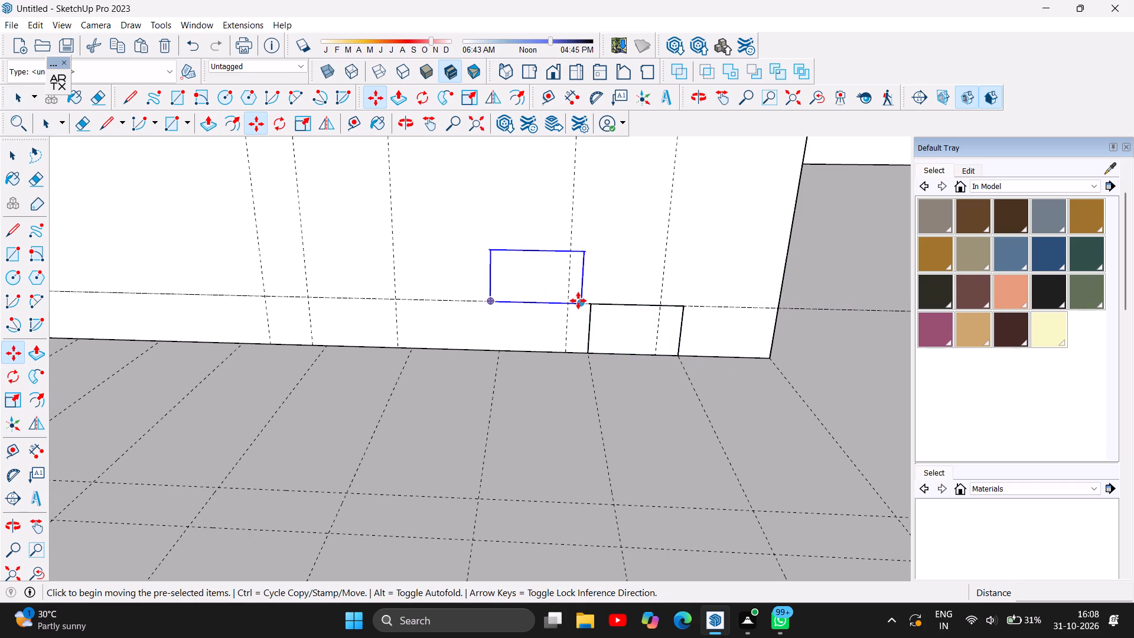
pyautogui.click(579, 302)
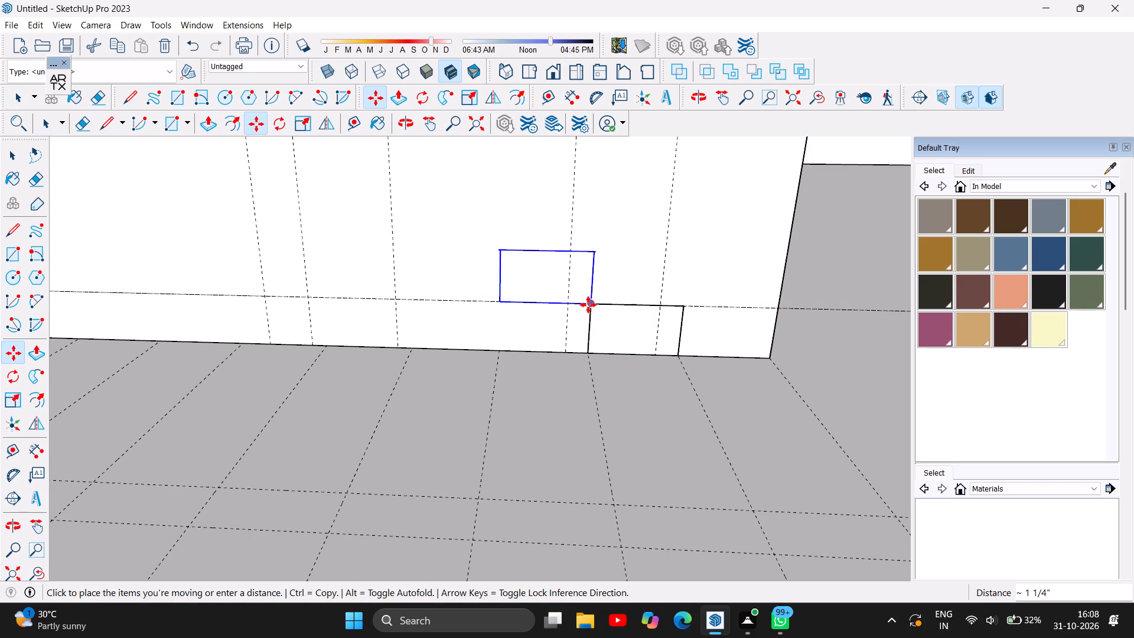
pyautogui.click(588, 305)
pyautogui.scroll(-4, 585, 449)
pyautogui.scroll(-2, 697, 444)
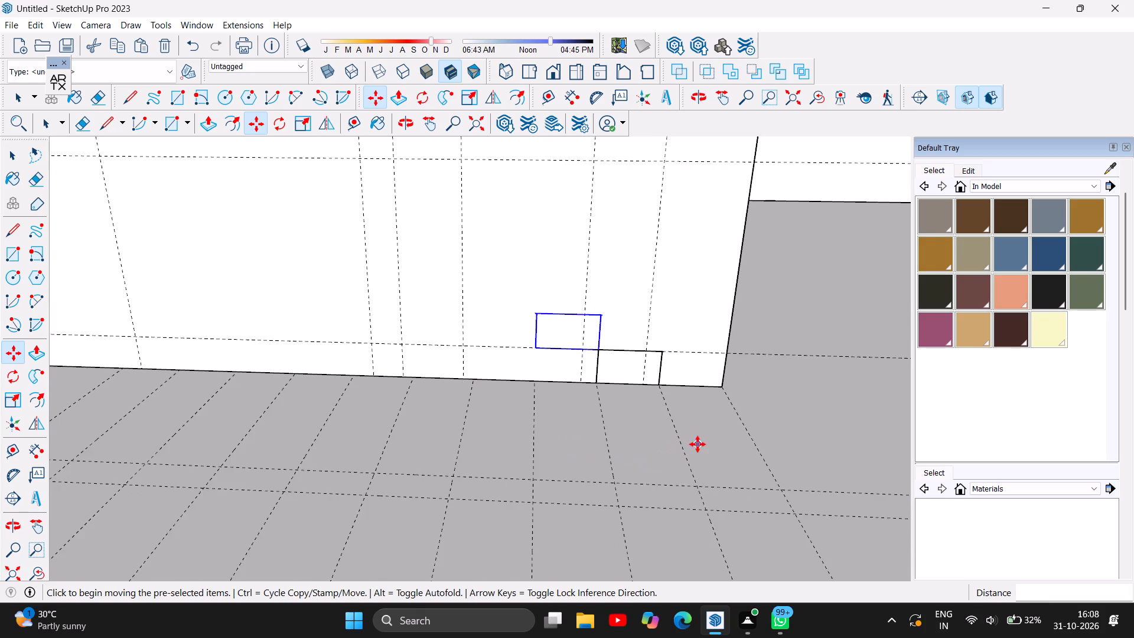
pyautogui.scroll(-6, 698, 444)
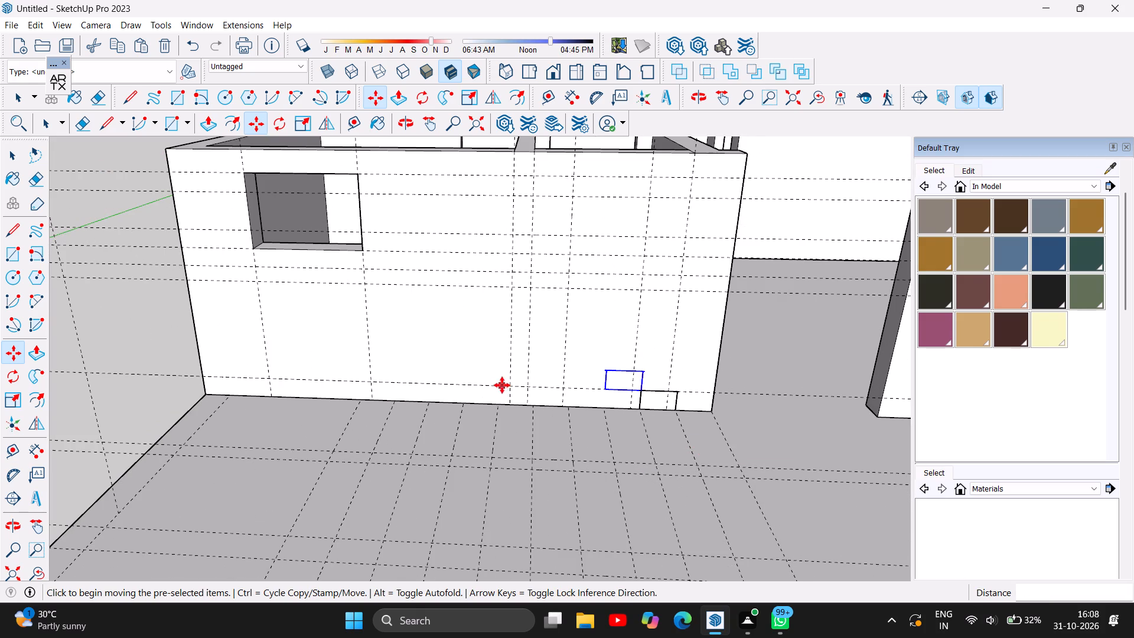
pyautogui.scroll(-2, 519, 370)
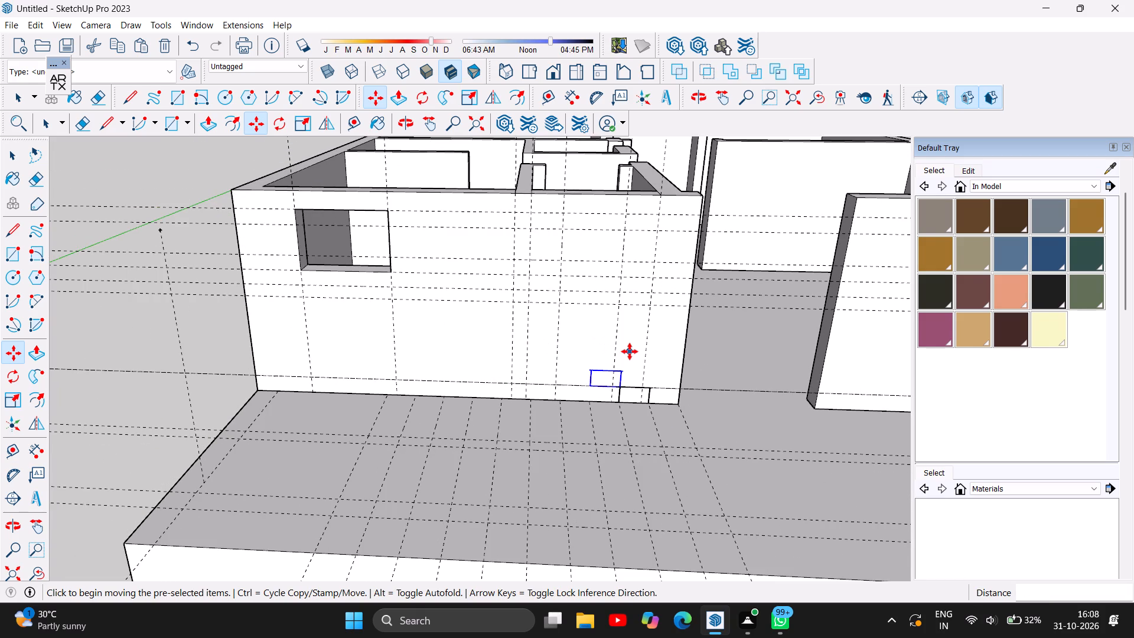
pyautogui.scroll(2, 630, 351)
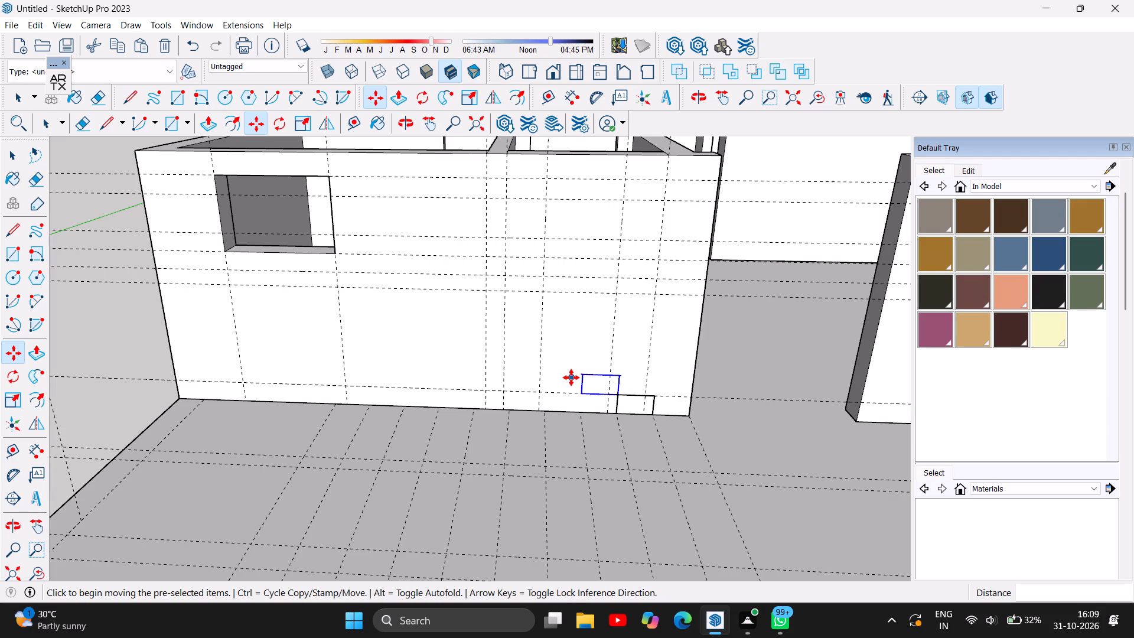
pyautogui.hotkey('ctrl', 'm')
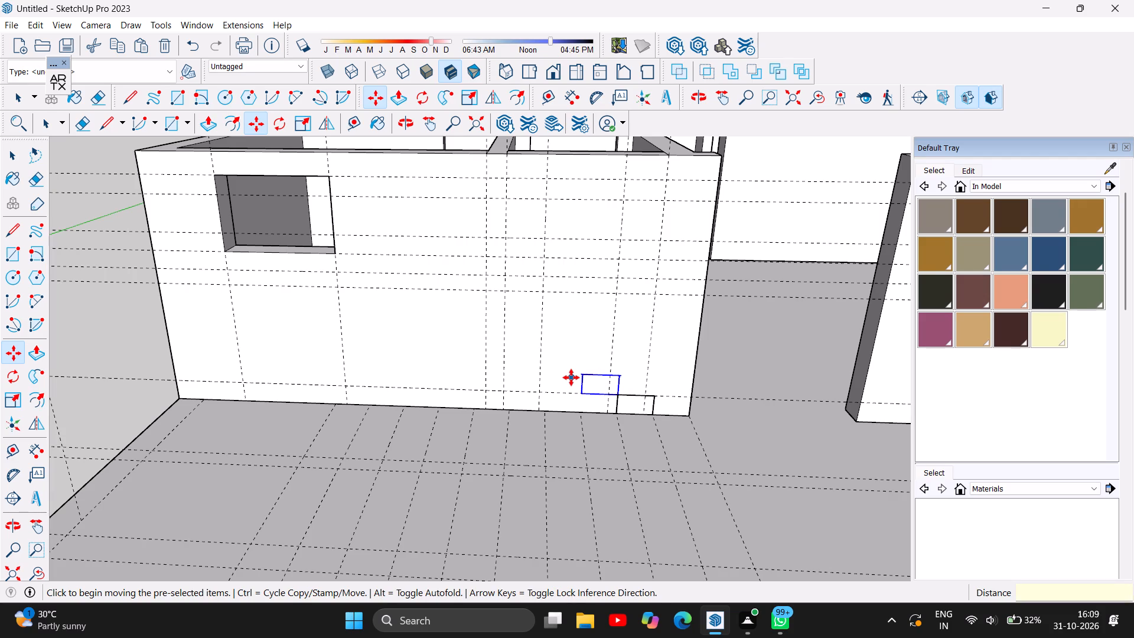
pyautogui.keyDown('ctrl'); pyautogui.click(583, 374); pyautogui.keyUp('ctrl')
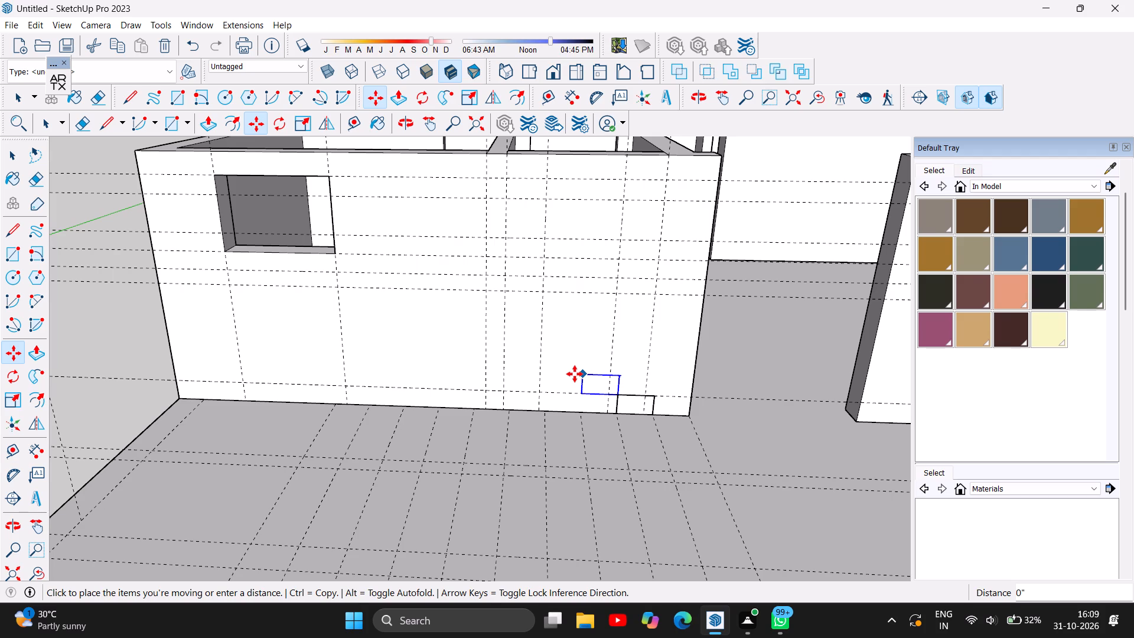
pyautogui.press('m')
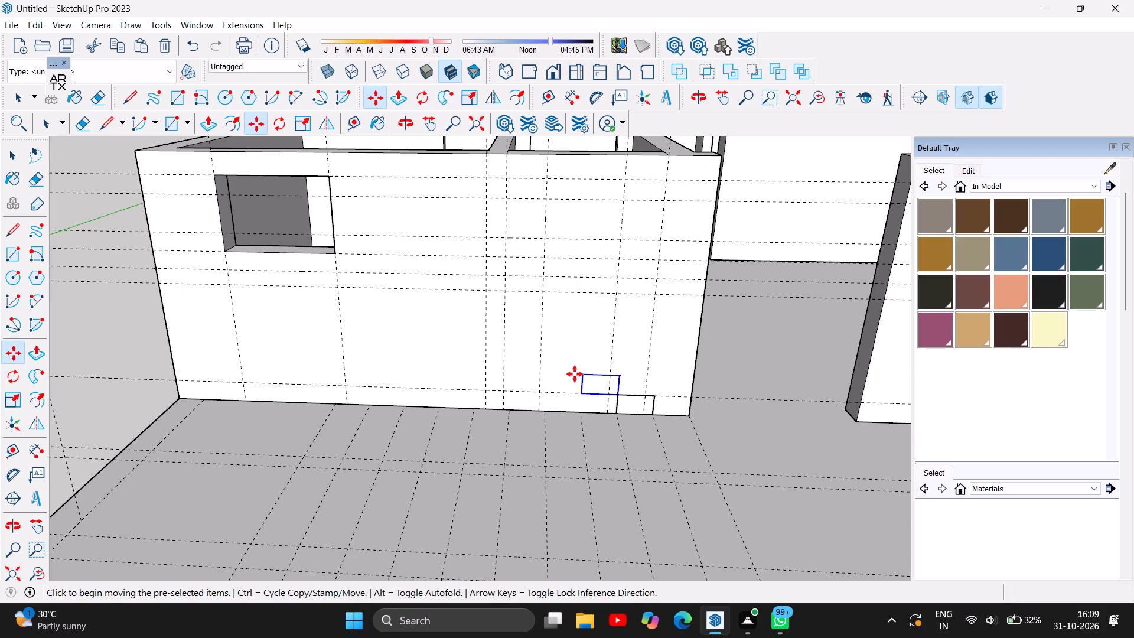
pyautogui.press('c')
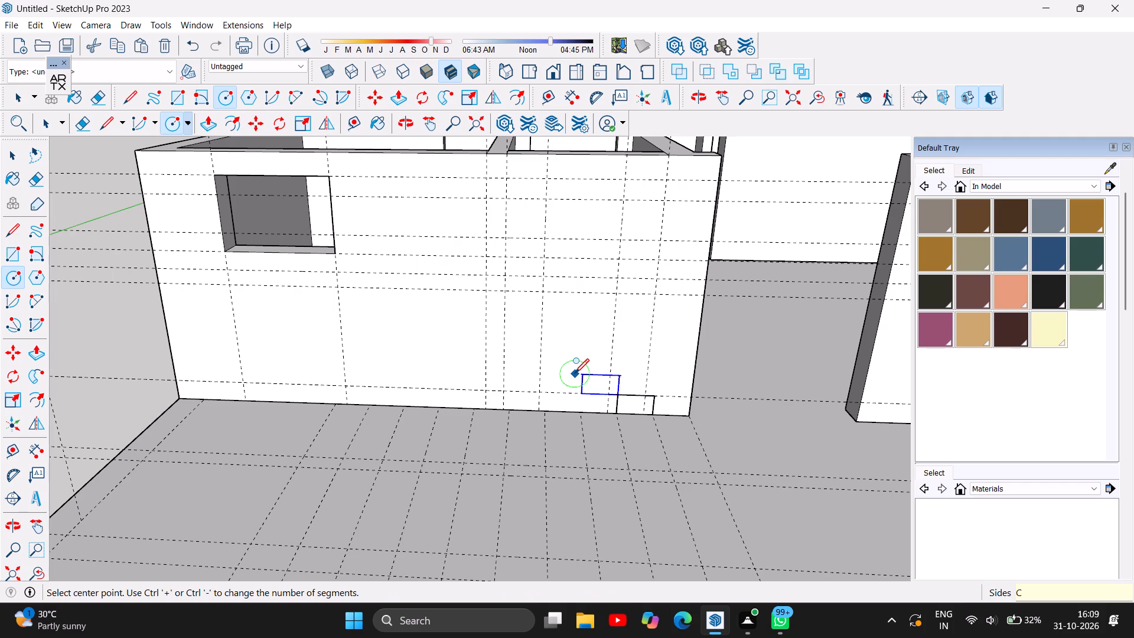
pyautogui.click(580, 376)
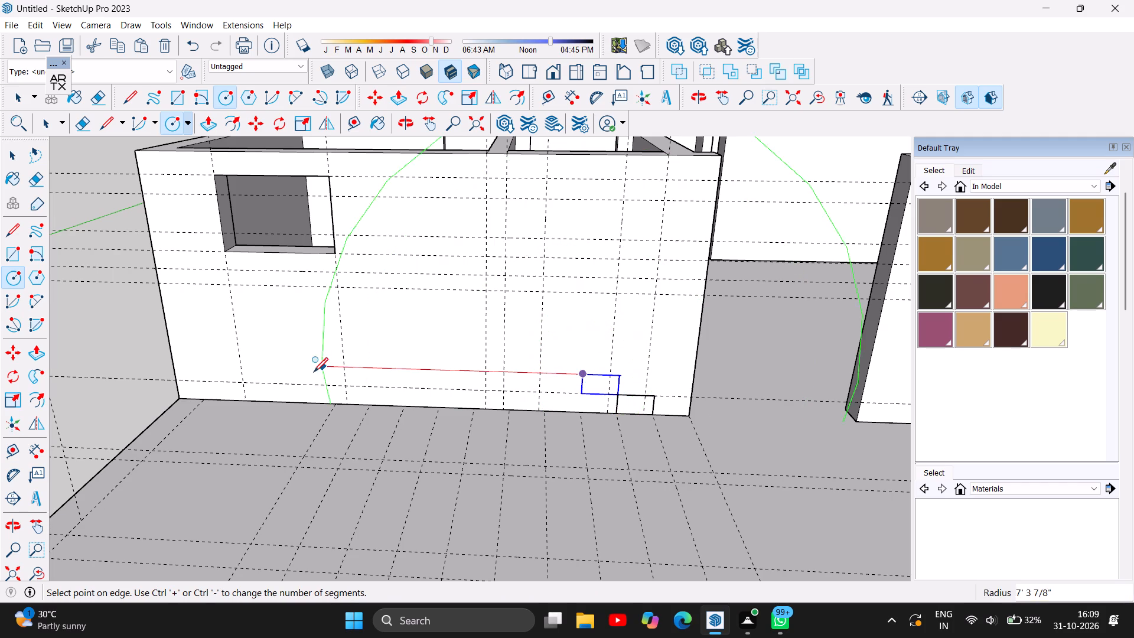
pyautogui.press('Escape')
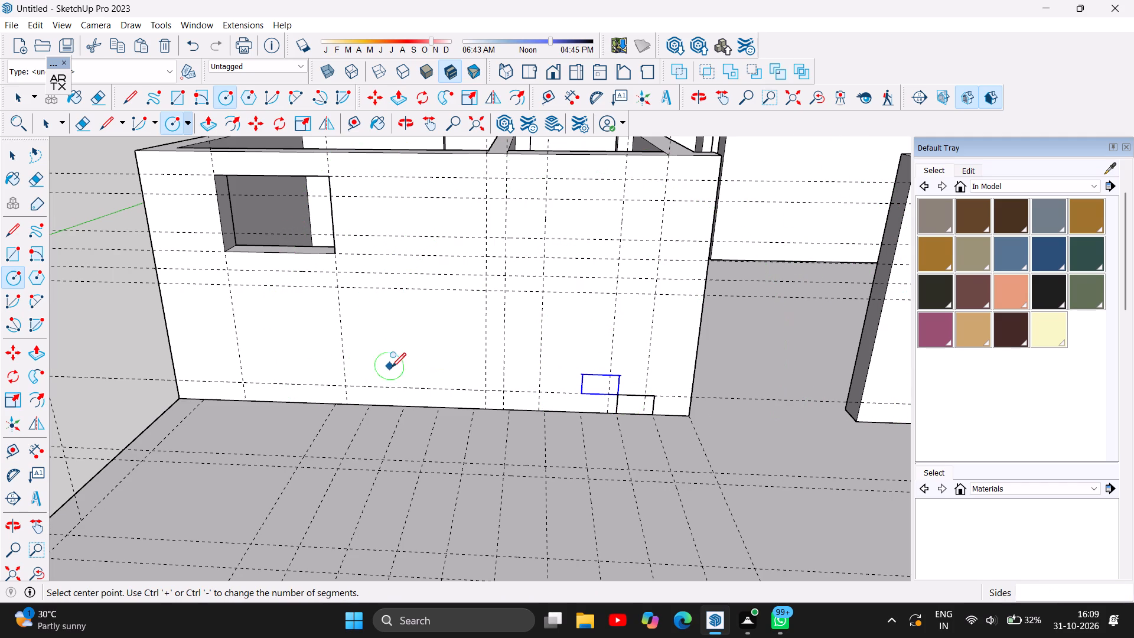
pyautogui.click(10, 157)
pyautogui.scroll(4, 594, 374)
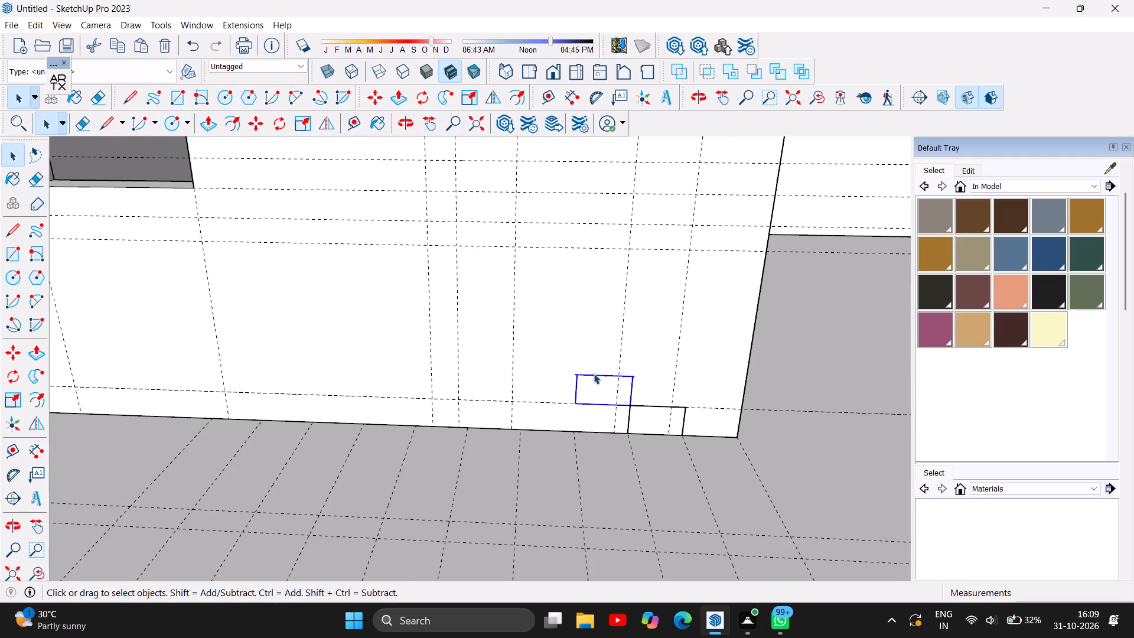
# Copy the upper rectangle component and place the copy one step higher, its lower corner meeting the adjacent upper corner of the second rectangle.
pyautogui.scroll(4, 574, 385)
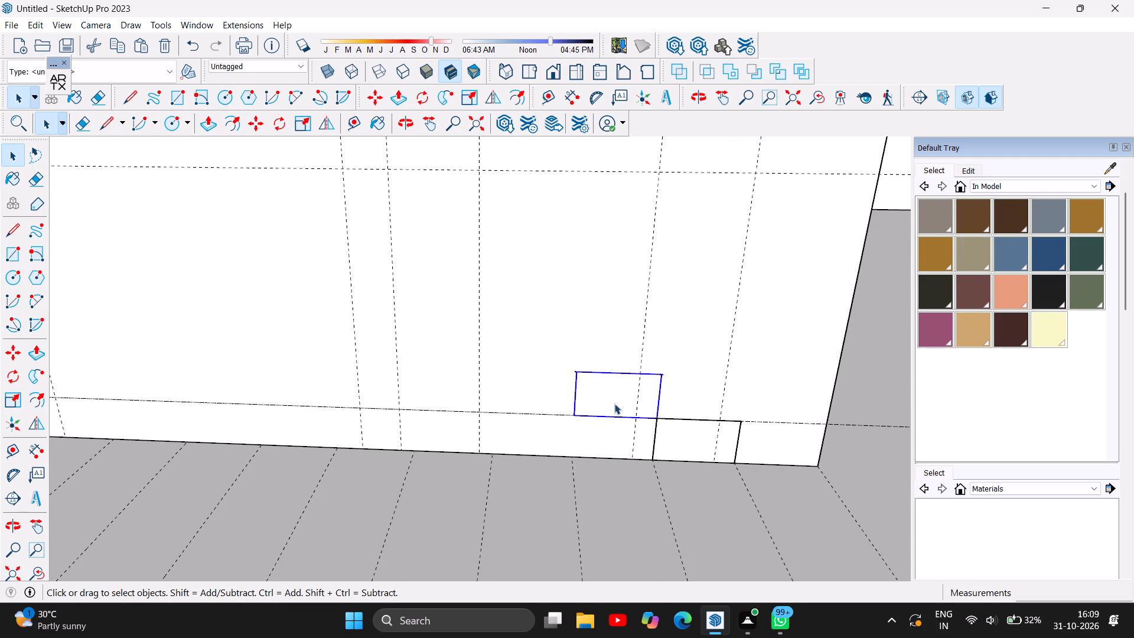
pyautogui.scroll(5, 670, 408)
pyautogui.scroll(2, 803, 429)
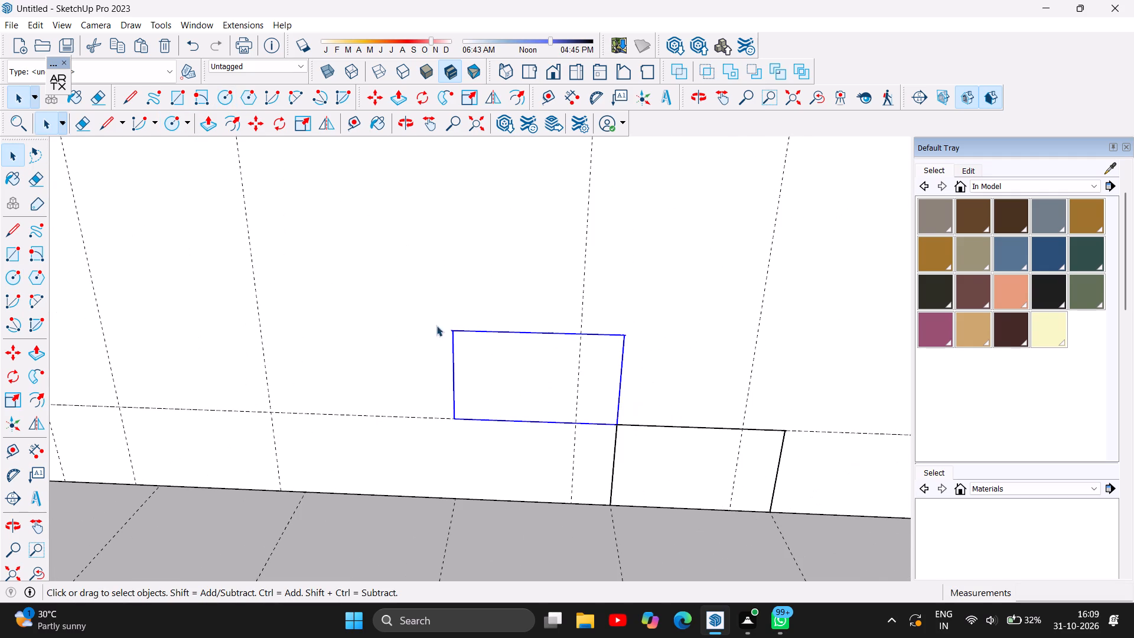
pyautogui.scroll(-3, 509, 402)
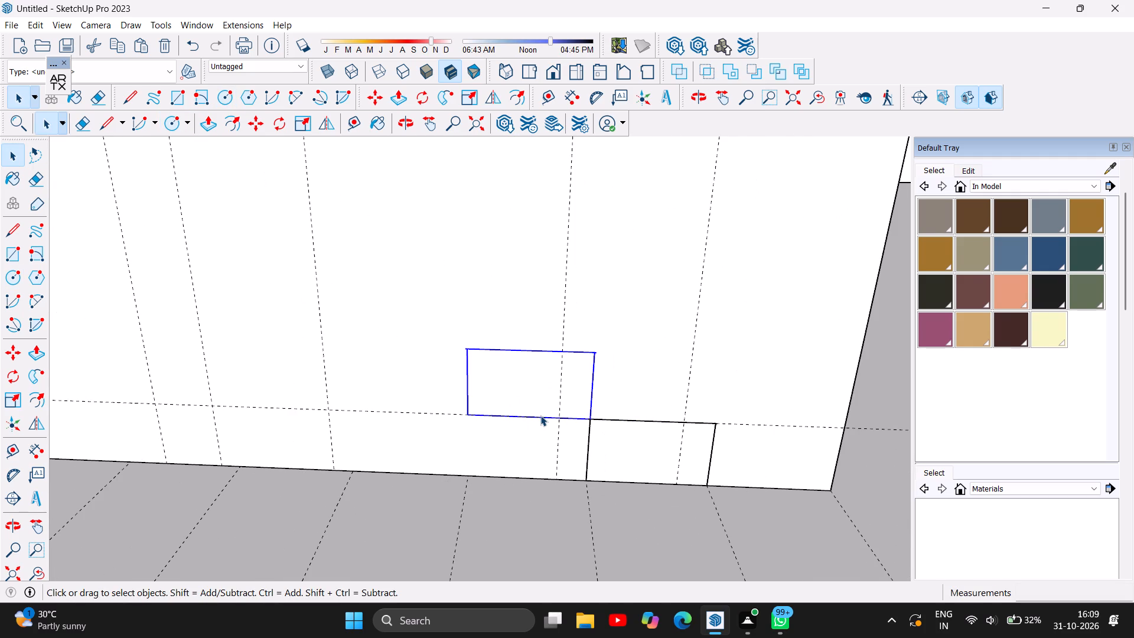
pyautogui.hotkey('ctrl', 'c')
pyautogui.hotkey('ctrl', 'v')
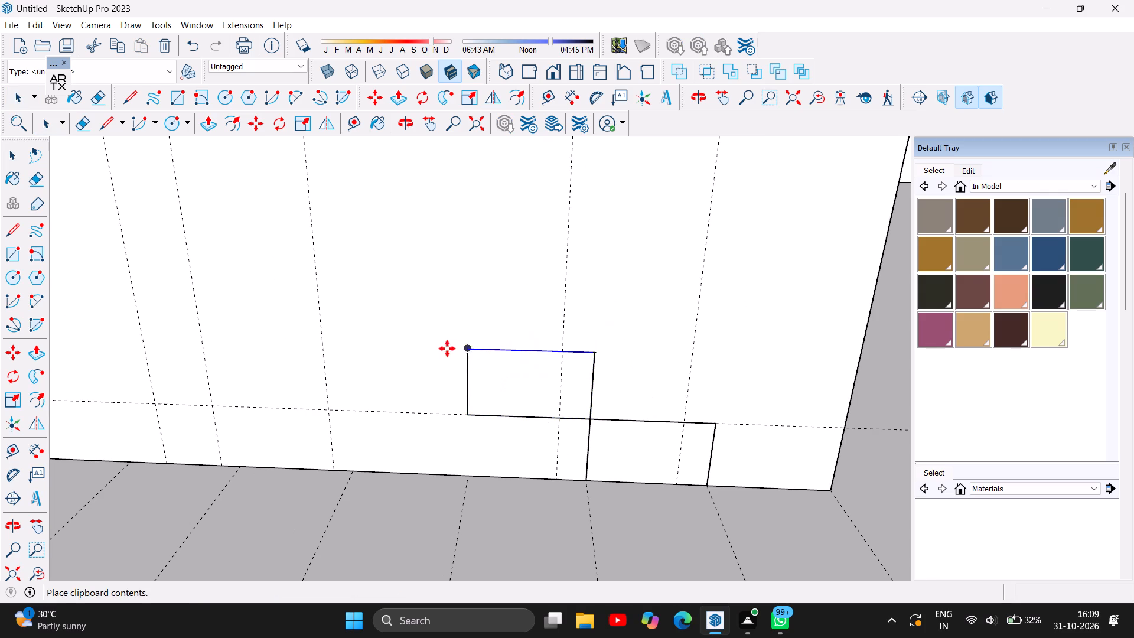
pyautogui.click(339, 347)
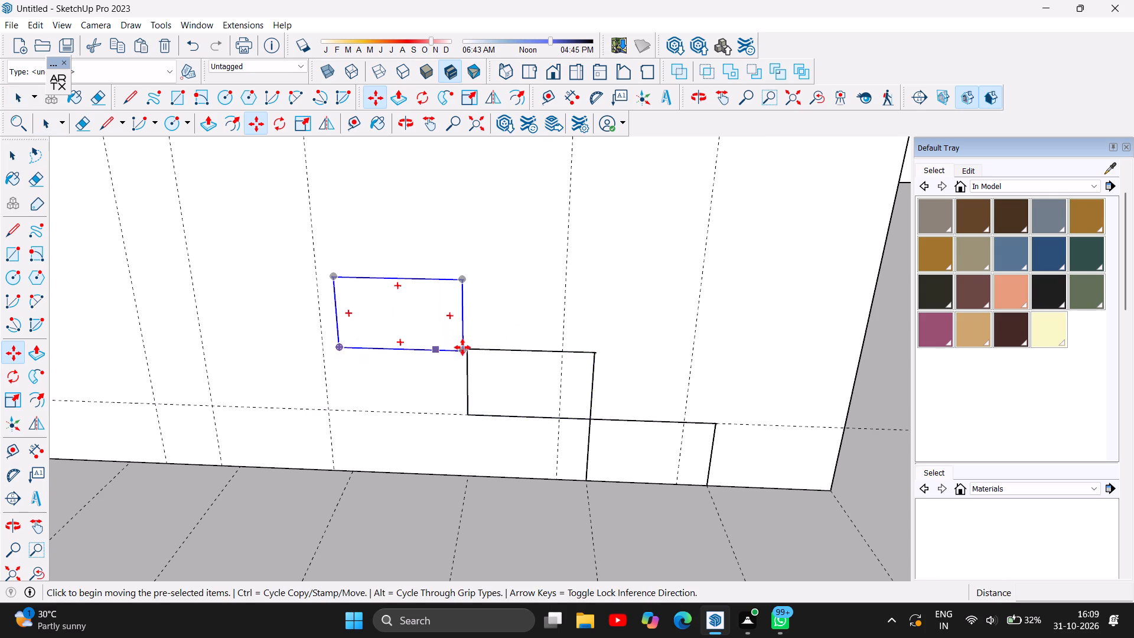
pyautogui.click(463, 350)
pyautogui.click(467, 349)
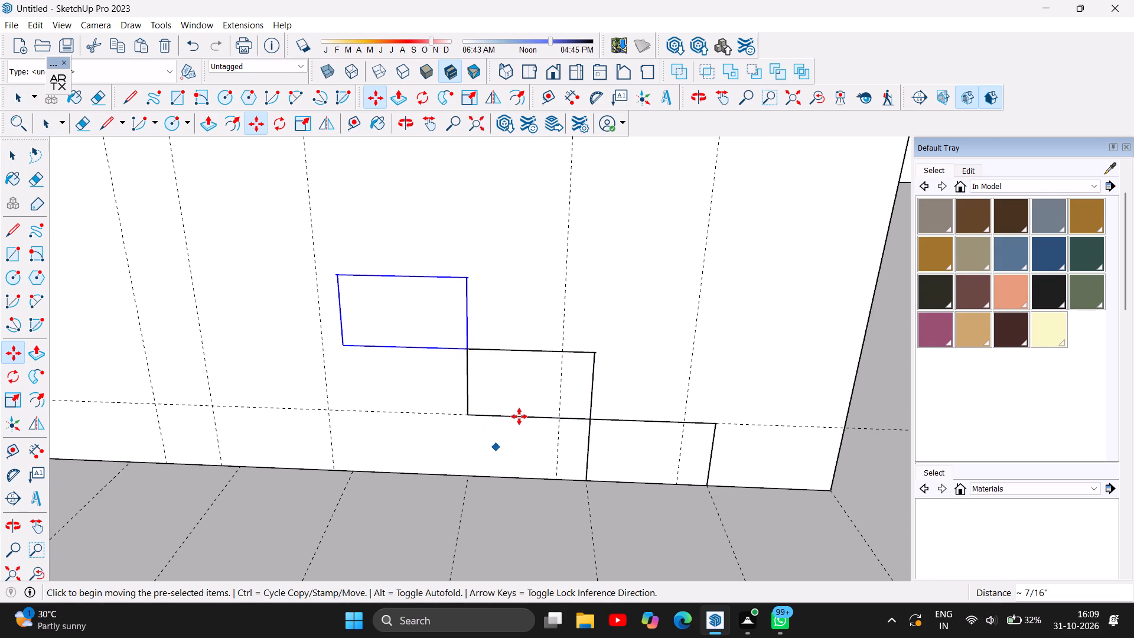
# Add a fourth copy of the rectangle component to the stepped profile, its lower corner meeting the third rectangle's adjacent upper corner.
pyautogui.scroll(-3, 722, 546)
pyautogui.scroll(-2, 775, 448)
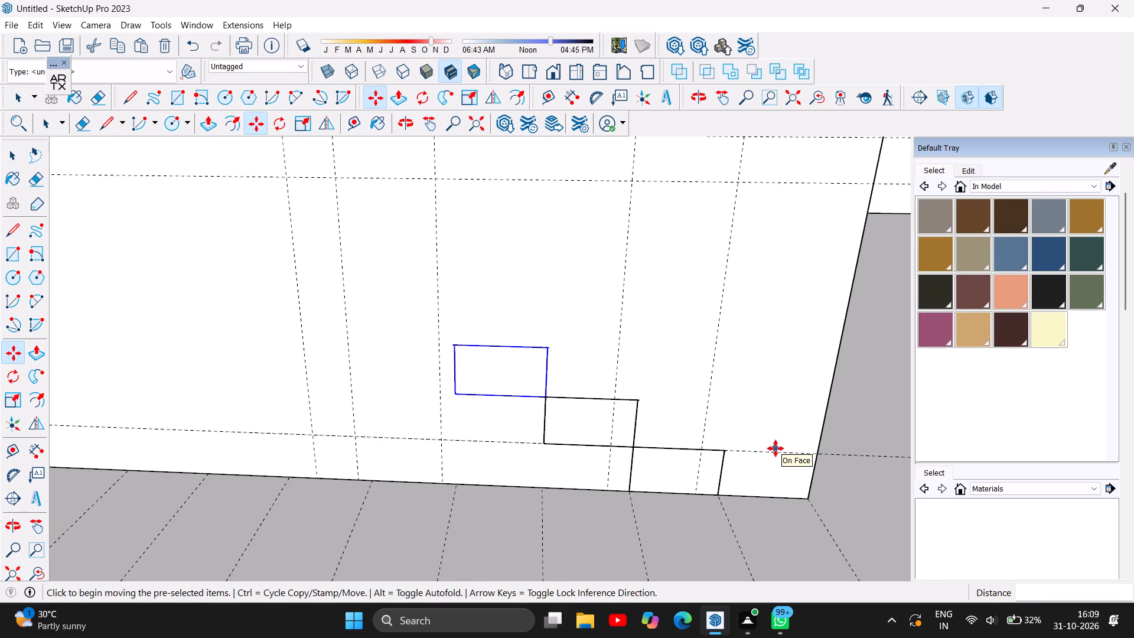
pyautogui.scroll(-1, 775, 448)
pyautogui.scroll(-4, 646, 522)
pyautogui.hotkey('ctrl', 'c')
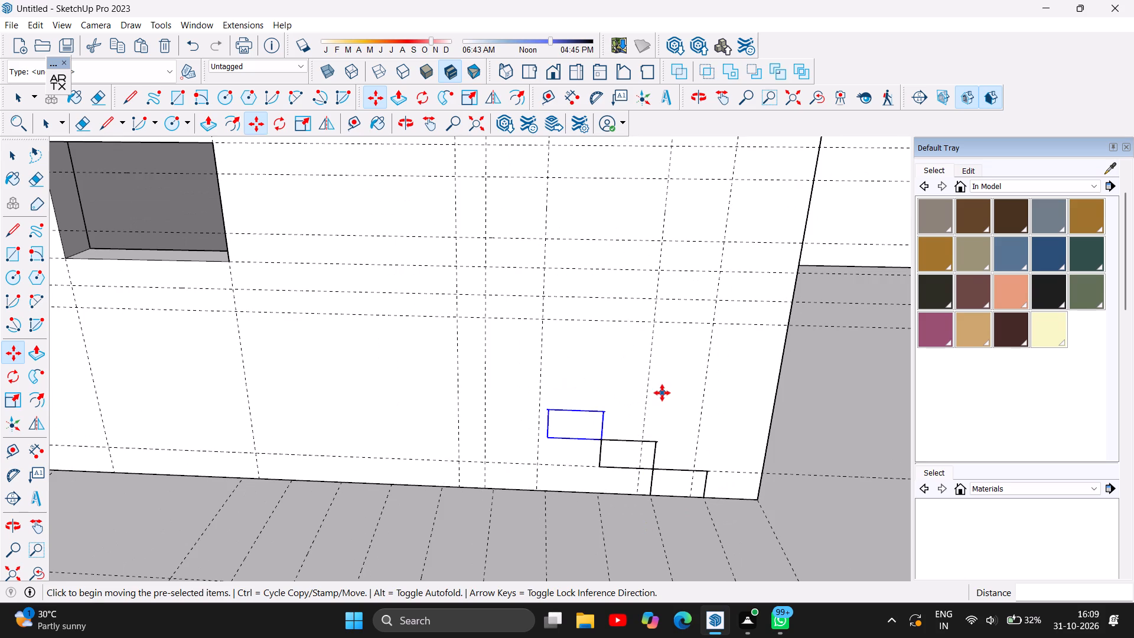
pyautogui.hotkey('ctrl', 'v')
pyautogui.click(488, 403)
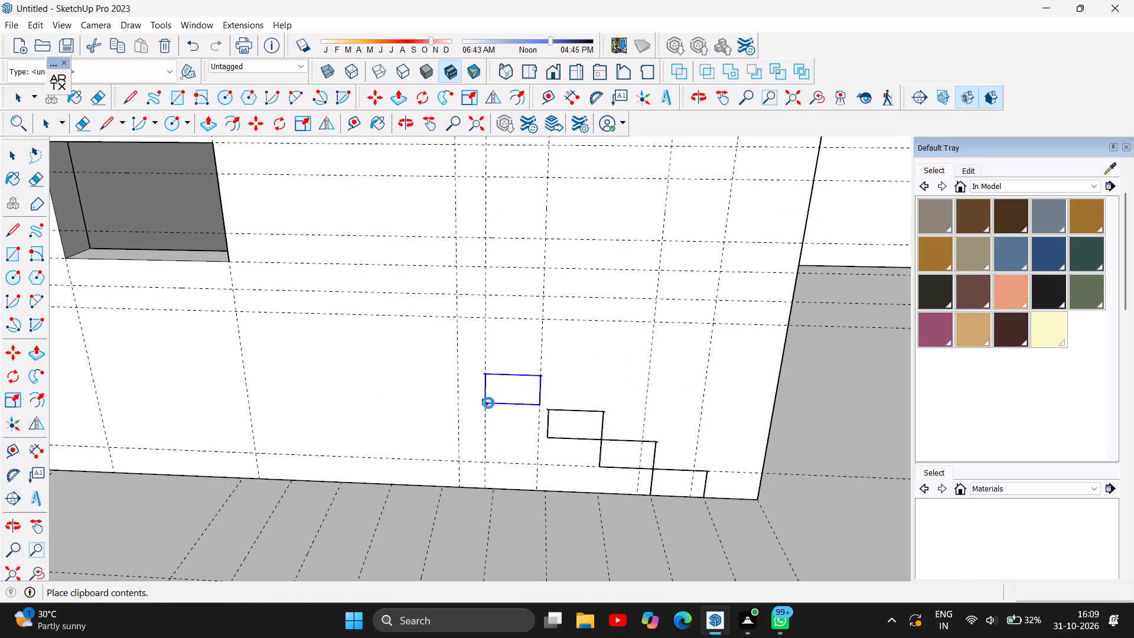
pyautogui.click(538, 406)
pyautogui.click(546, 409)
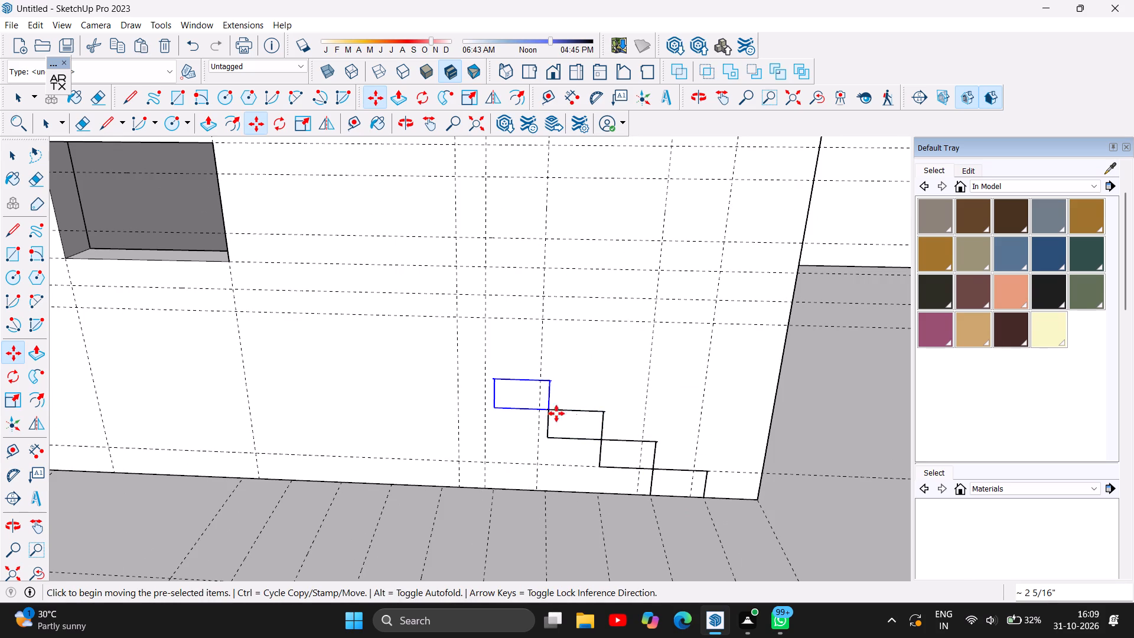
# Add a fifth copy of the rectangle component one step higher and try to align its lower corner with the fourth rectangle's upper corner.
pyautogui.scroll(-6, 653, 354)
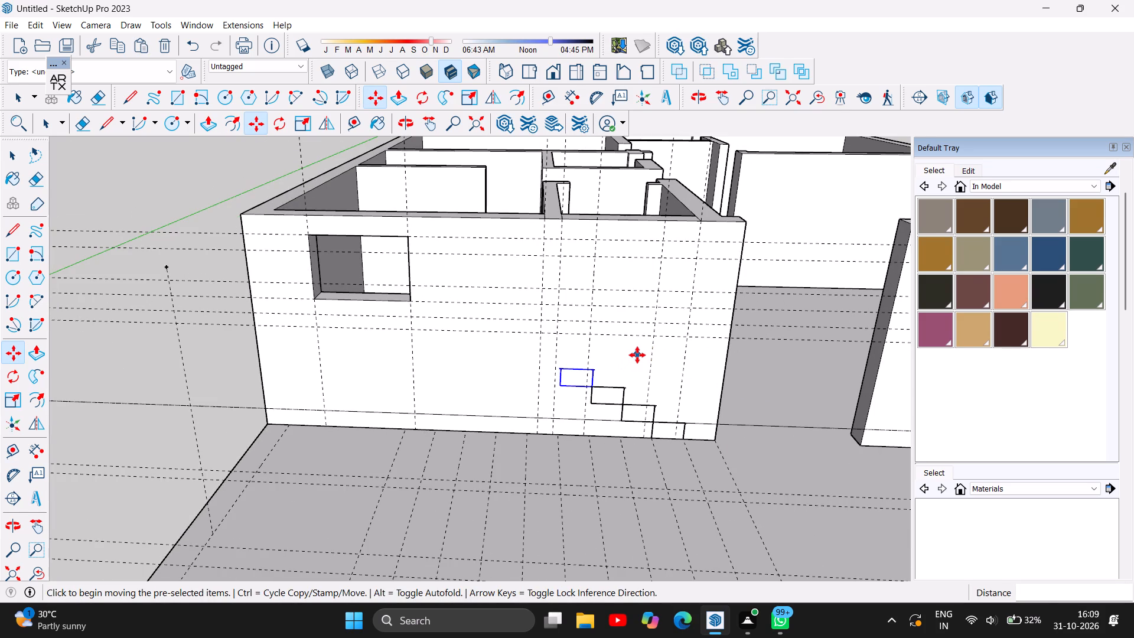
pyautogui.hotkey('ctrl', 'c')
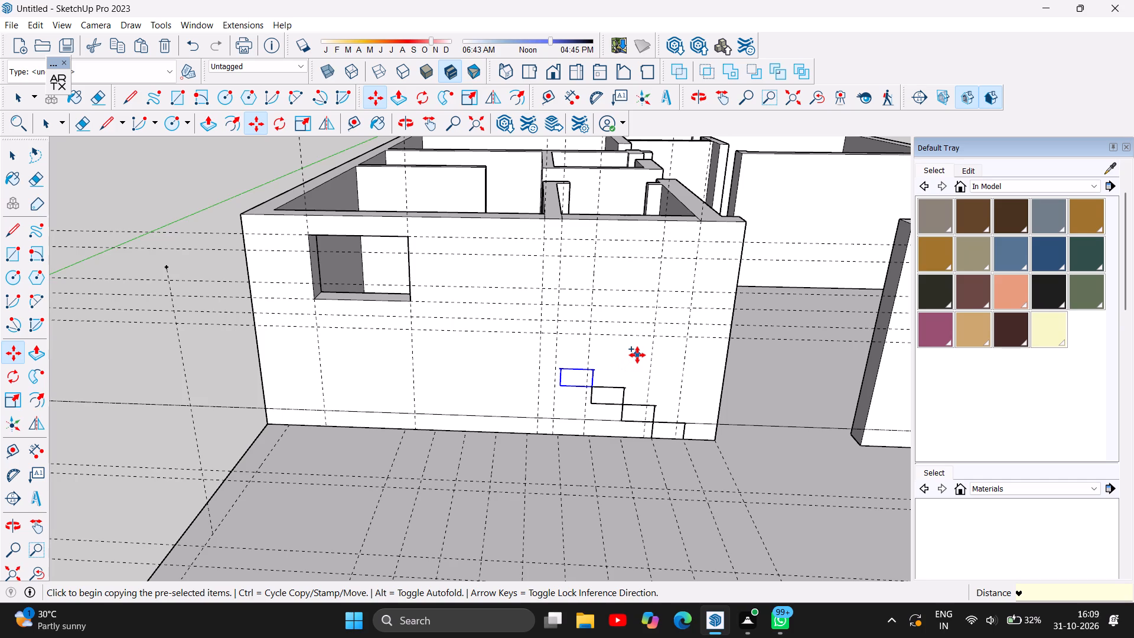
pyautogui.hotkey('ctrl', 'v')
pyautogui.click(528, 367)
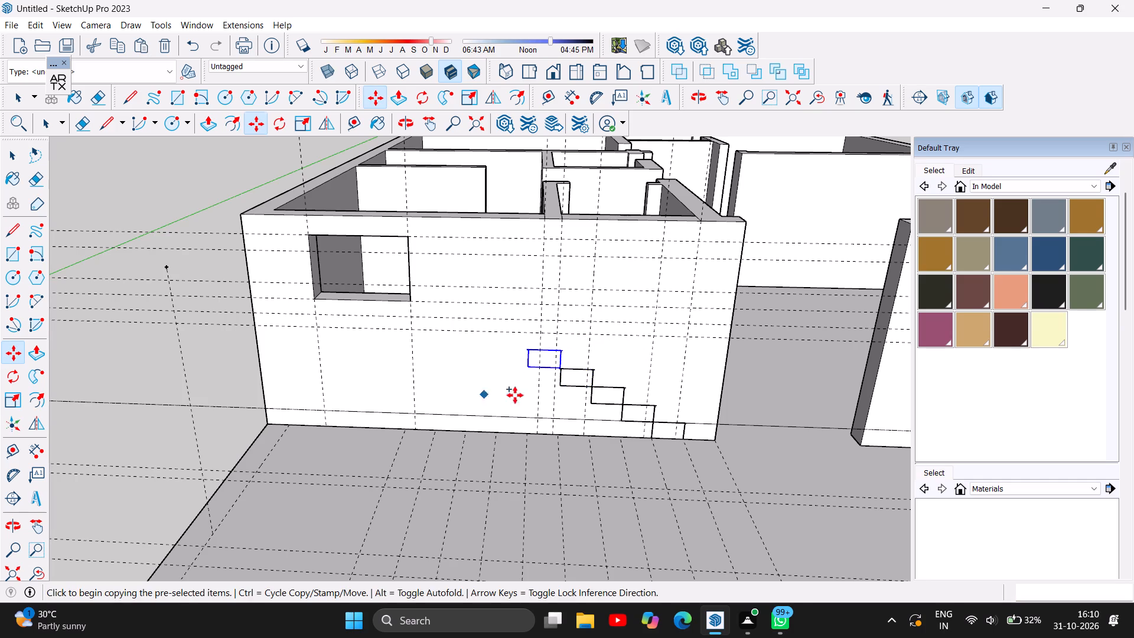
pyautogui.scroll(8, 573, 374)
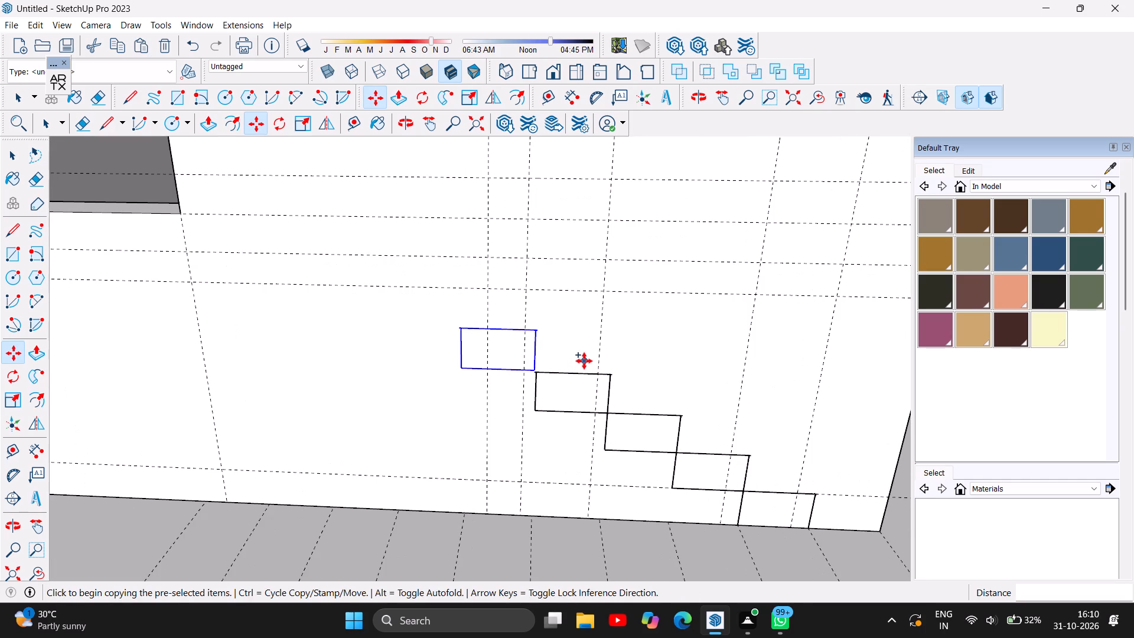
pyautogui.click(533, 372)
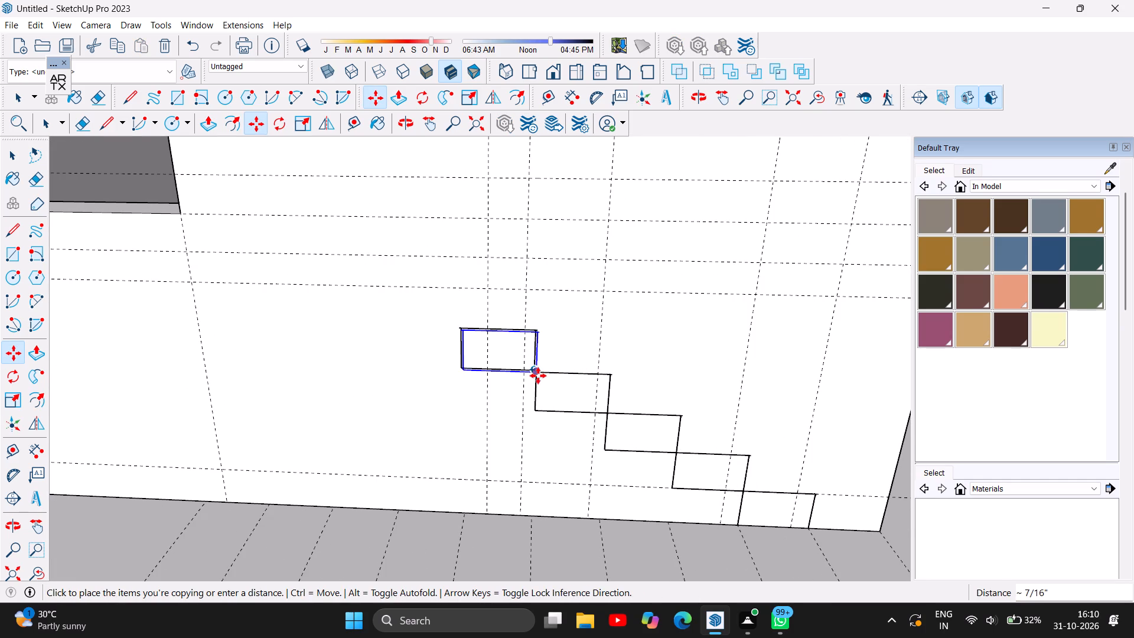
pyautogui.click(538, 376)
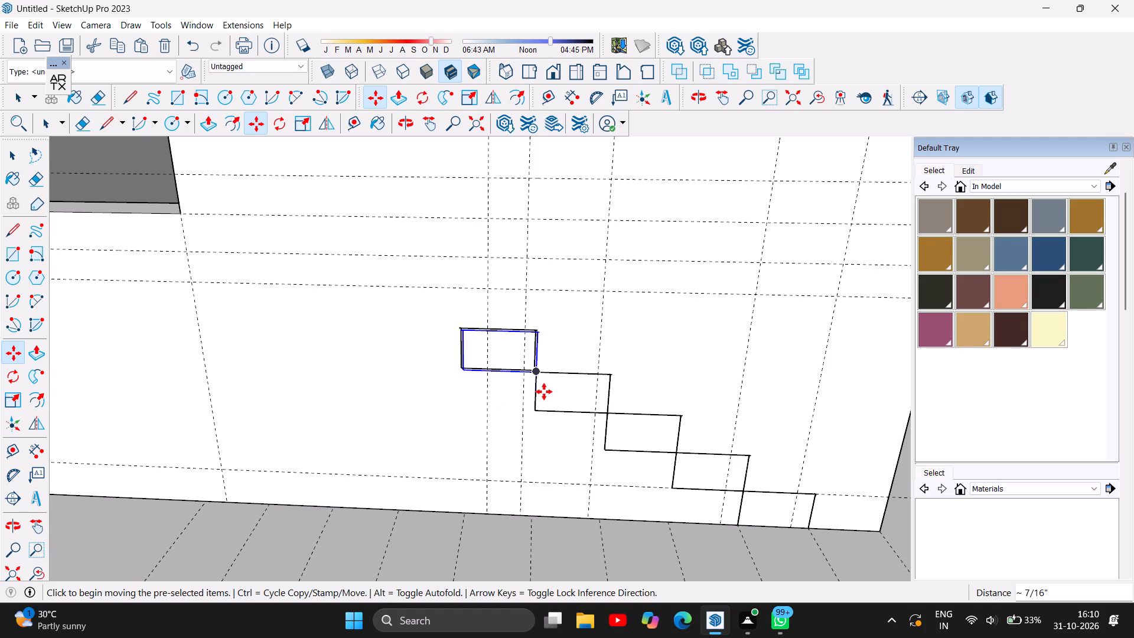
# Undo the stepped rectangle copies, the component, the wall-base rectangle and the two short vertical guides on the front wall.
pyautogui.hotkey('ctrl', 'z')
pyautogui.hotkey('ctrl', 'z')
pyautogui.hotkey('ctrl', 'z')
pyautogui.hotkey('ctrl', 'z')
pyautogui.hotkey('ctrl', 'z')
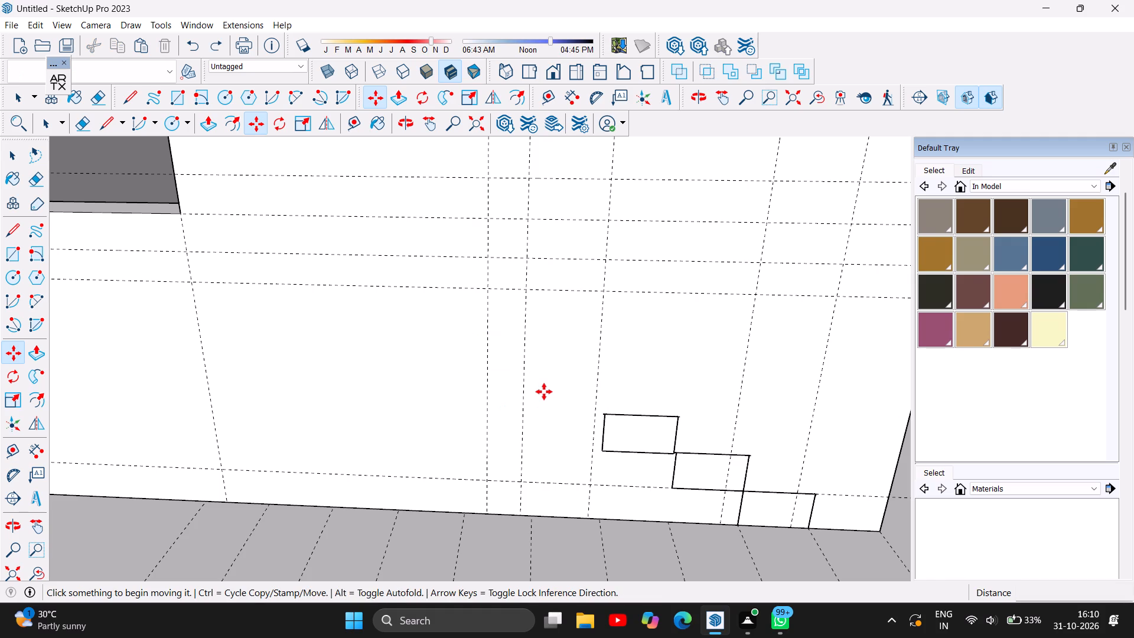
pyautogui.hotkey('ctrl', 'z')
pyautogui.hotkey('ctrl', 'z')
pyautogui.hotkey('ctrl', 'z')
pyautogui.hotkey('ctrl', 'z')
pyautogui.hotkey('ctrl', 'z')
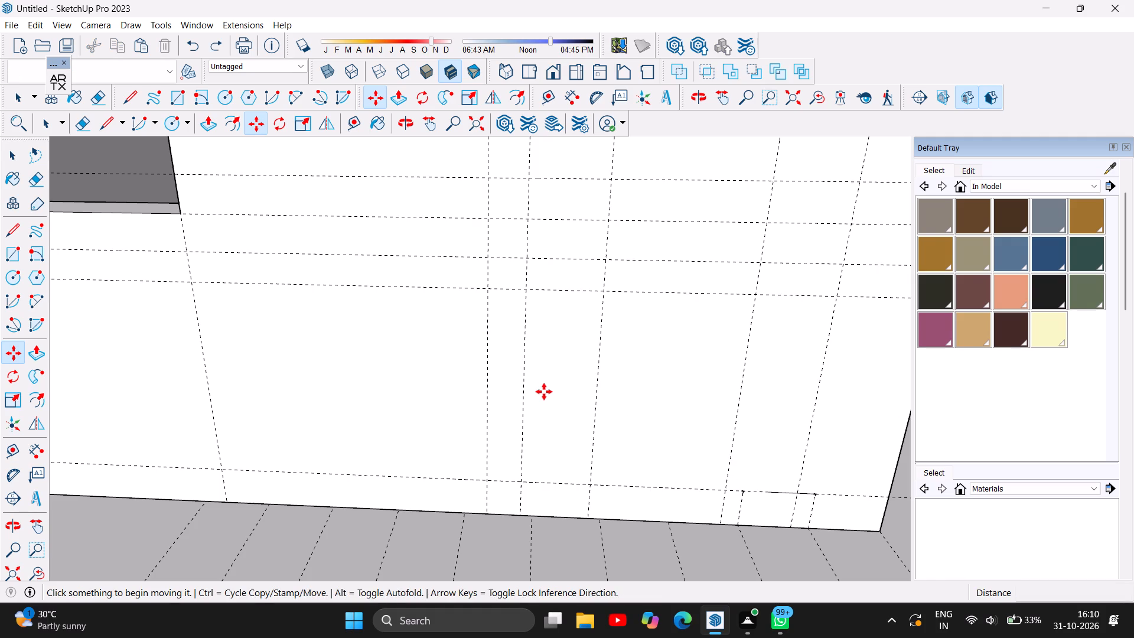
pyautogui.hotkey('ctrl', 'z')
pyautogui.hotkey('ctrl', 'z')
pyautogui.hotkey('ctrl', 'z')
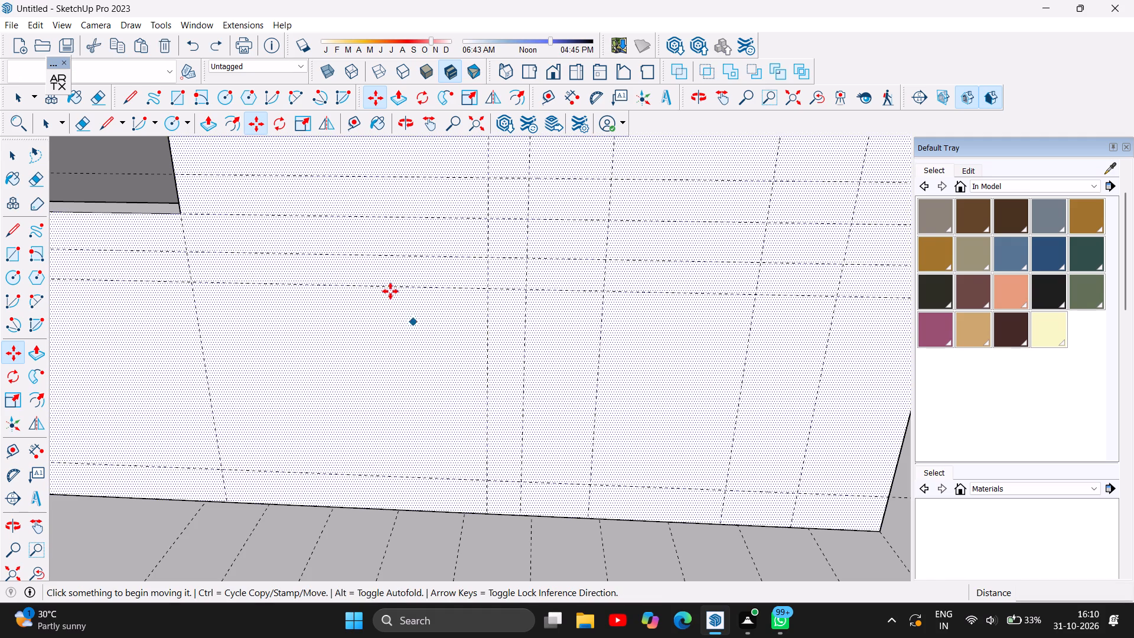
# Draw a 3' by 1' rectangle on the porch floor between two adjacent guides, with one short side along the front wall's base.
pyautogui.scroll(-5, 384, 291)
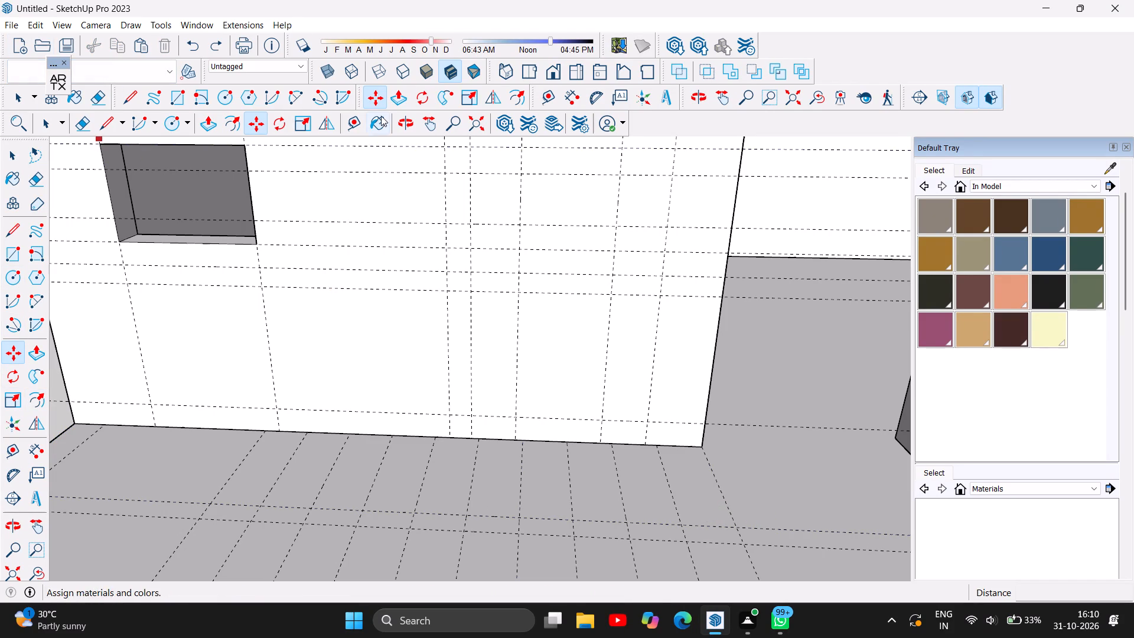
pyautogui.click(414, 124)
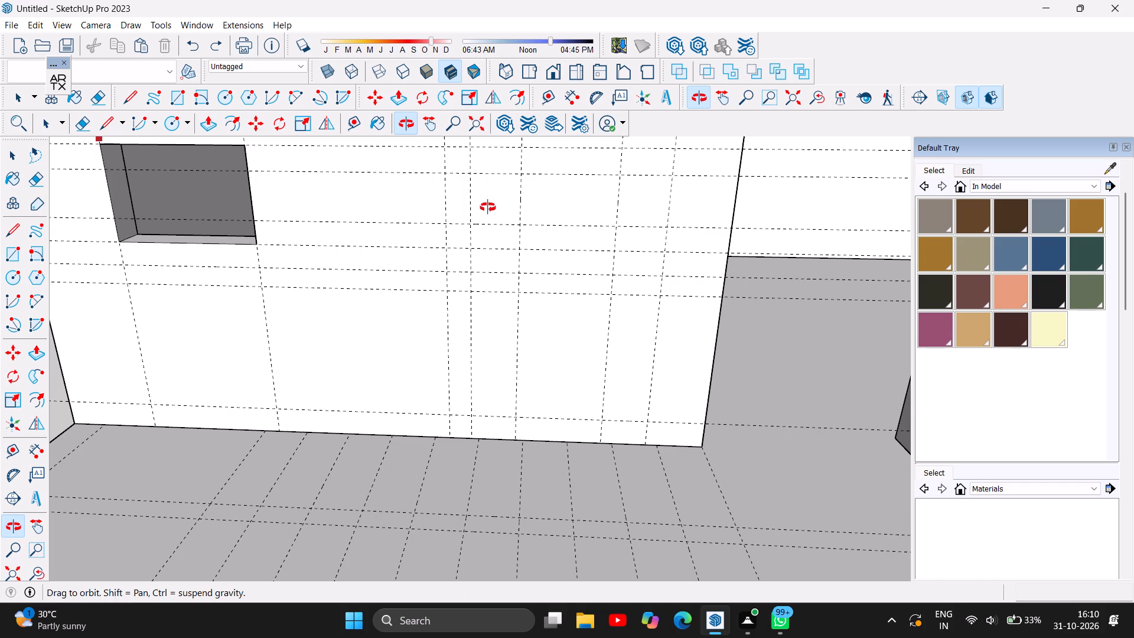
pyautogui.moveTo(767, 484); pyautogui.dragTo(588, 485)
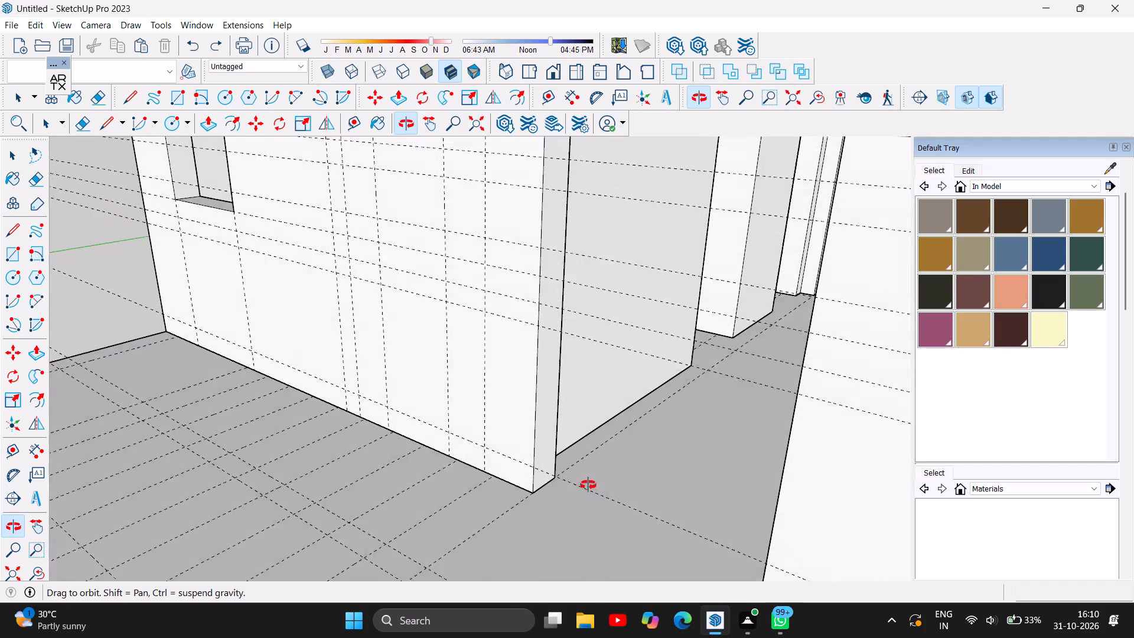
pyautogui.moveTo(588, 485); pyautogui.dragTo(588, 490)
pyautogui.scroll(-1, 428, 527)
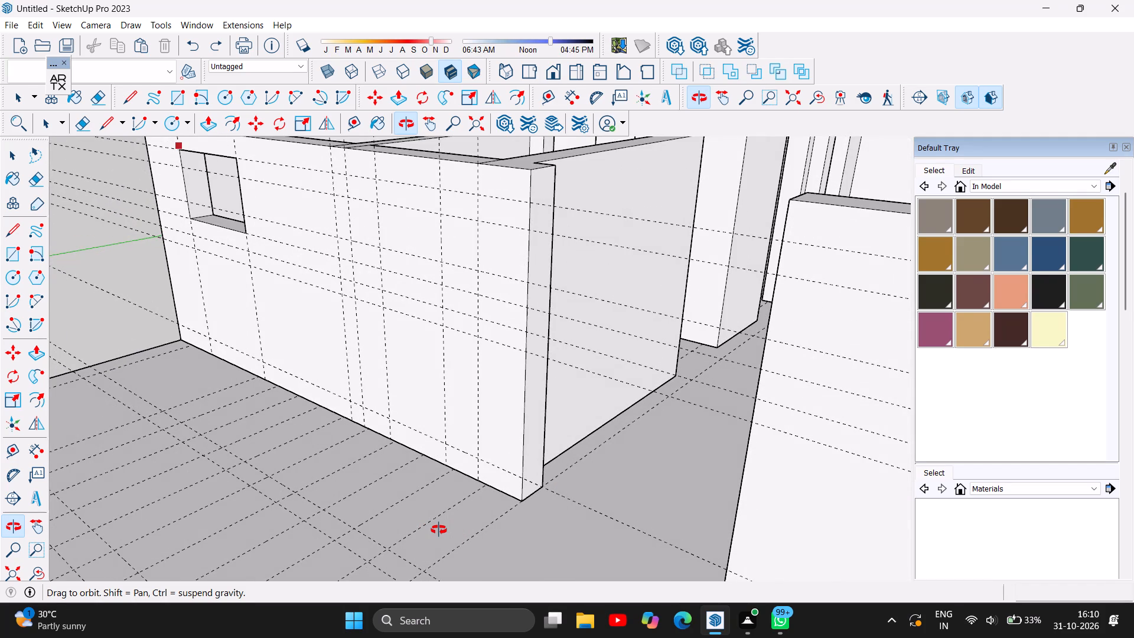
pyautogui.scroll(-3, 357, 428)
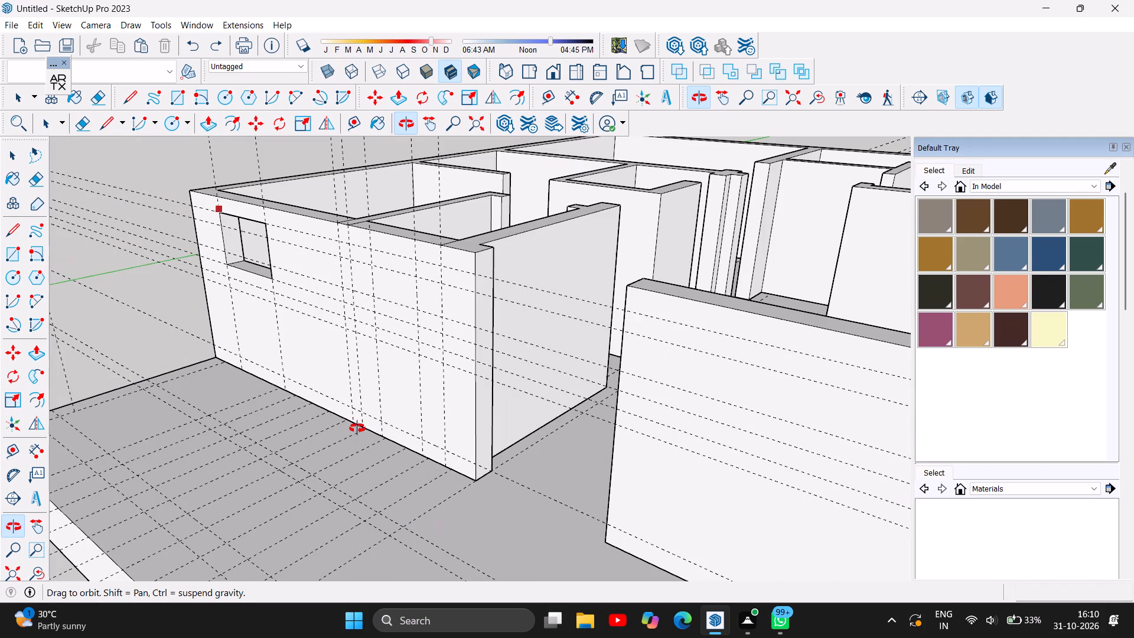
pyautogui.scroll(2, 403, 537)
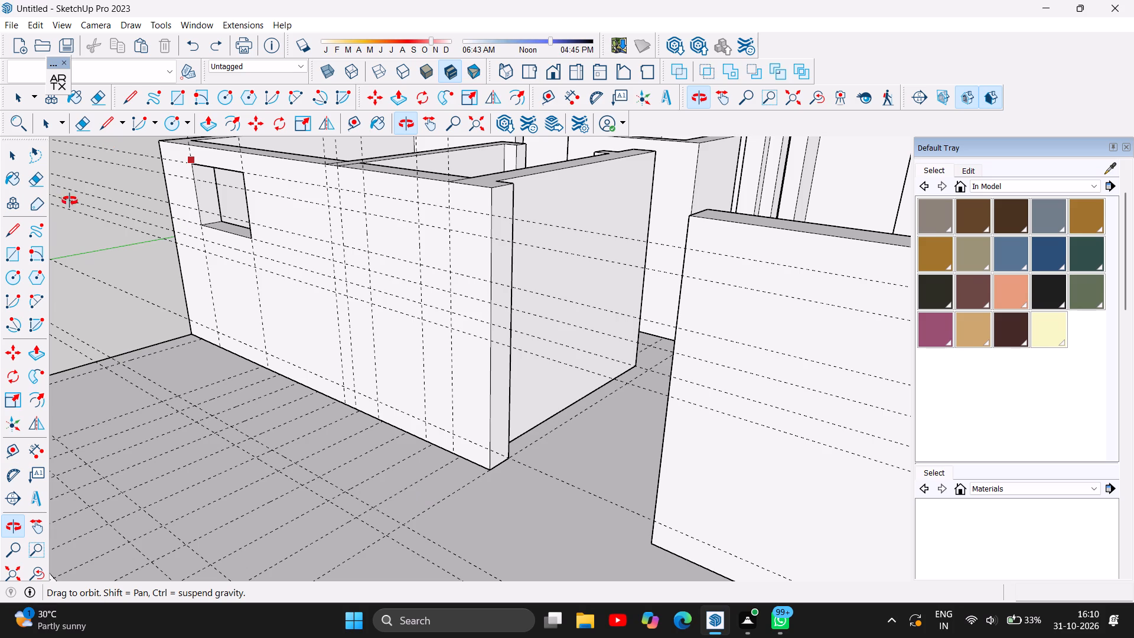
pyautogui.click(177, 96)
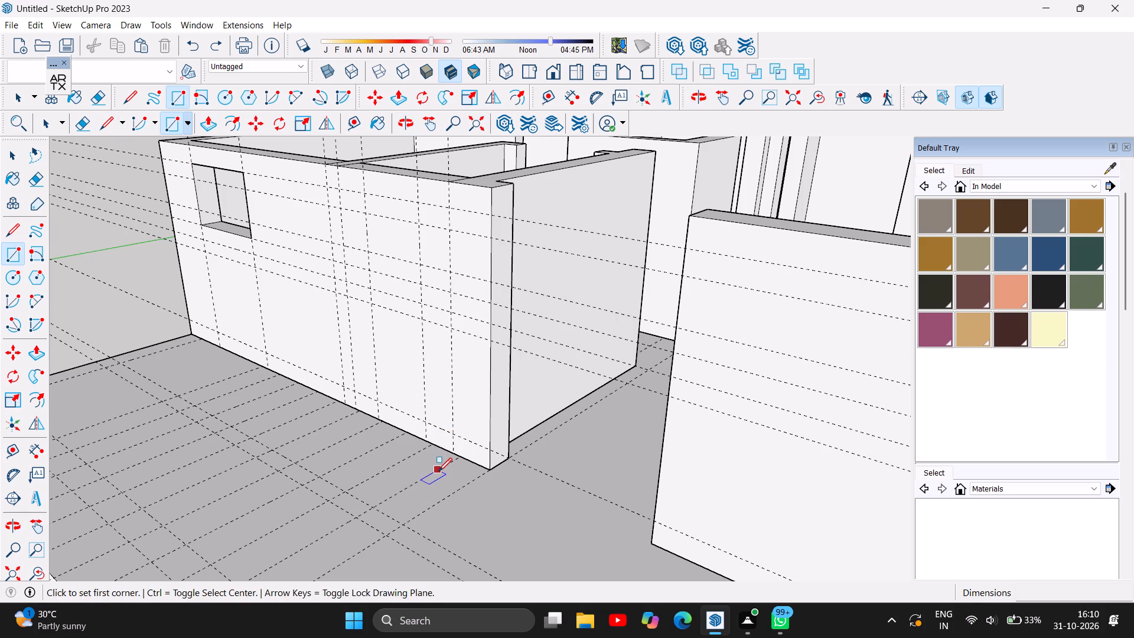
pyautogui.scroll(5, 438, 471)
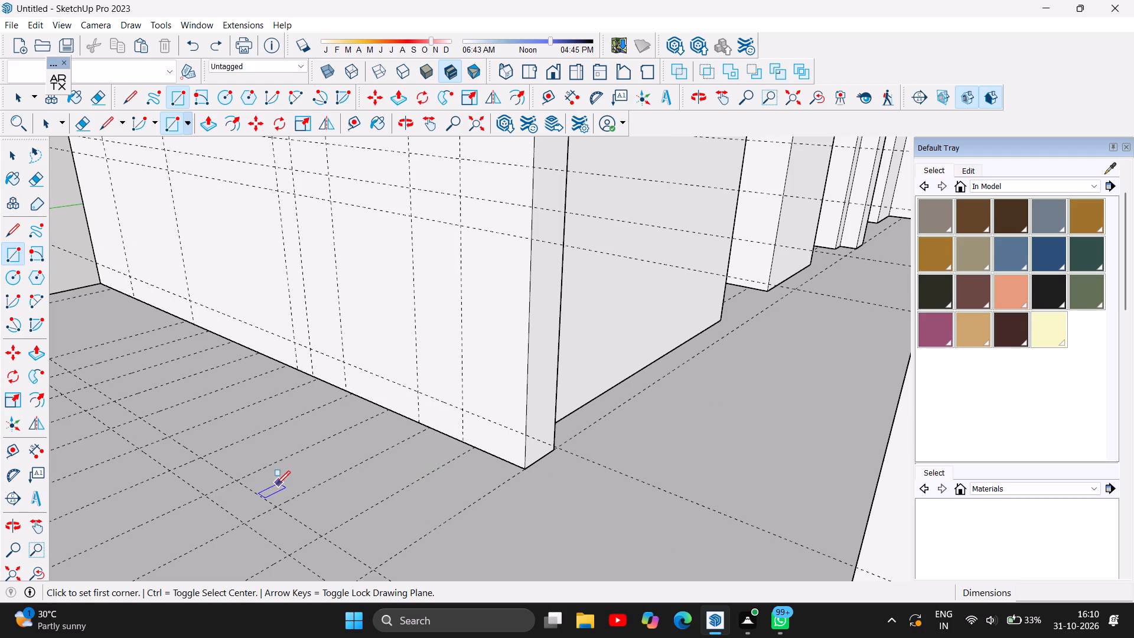
pyautogui.click(278, 505)
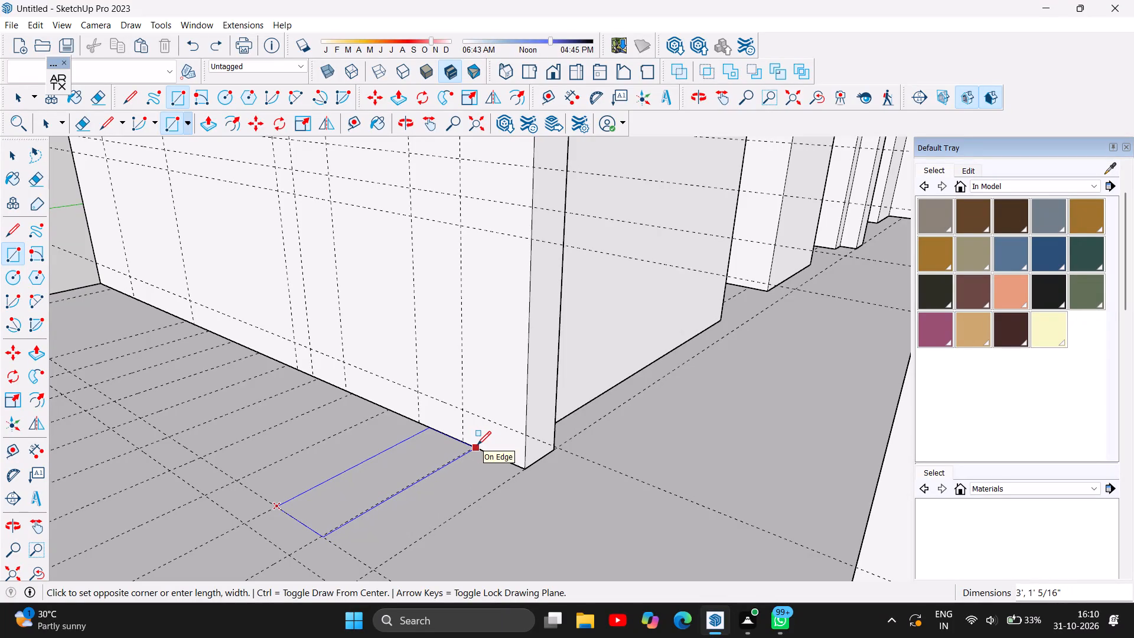
pyautogui.scroll(3, 483, 442)
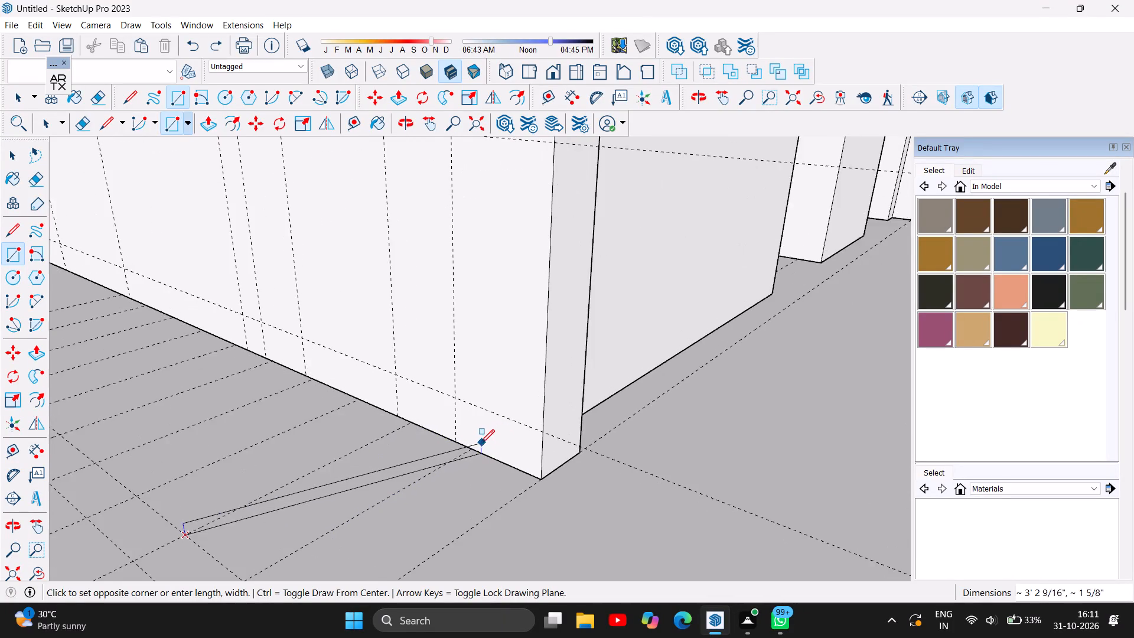
pyautogui.scroll(2, 481, 443)
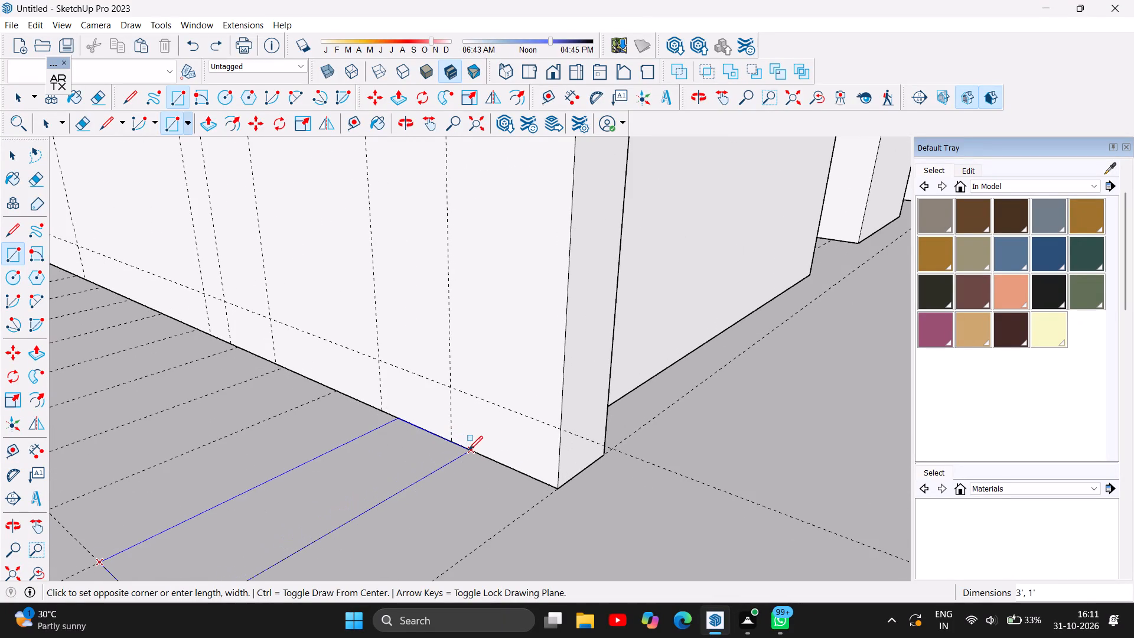
pyautogui.click(469, 449)
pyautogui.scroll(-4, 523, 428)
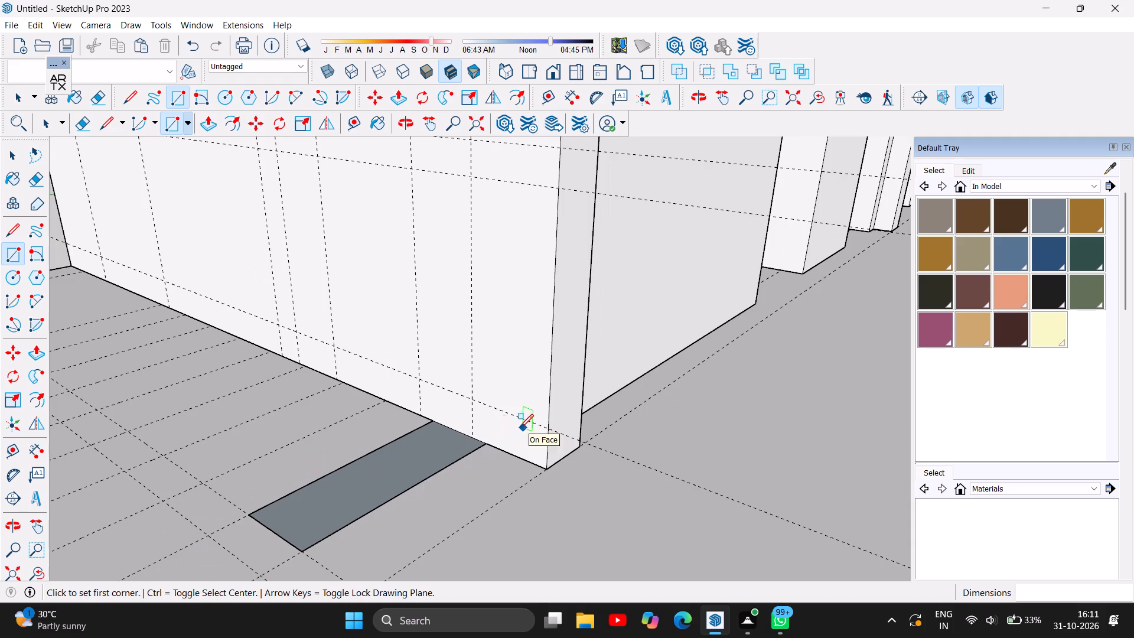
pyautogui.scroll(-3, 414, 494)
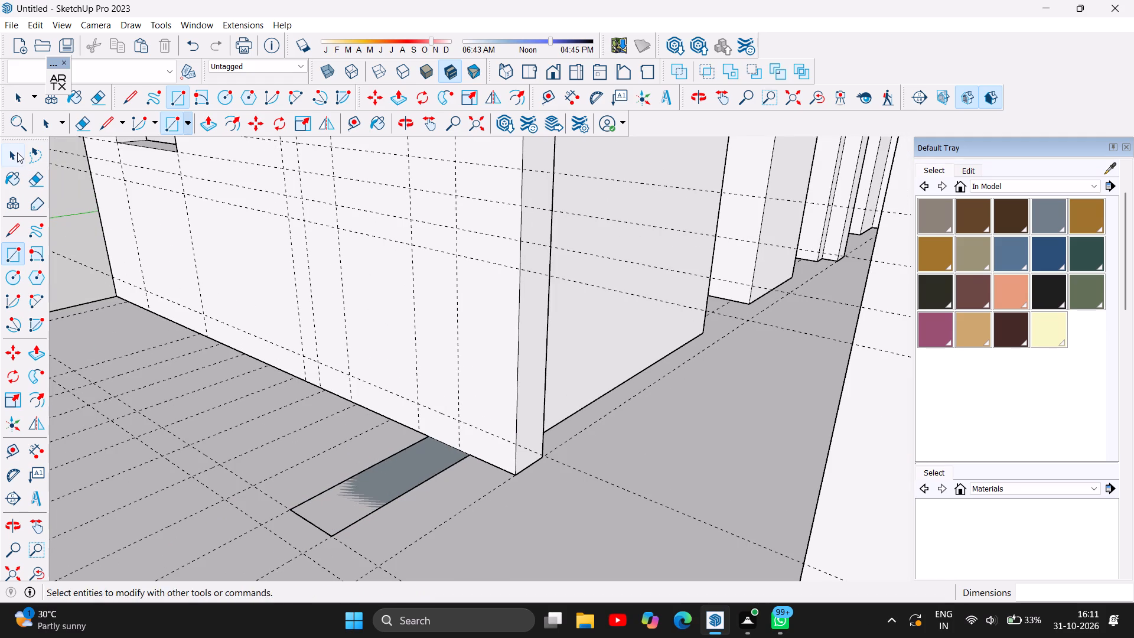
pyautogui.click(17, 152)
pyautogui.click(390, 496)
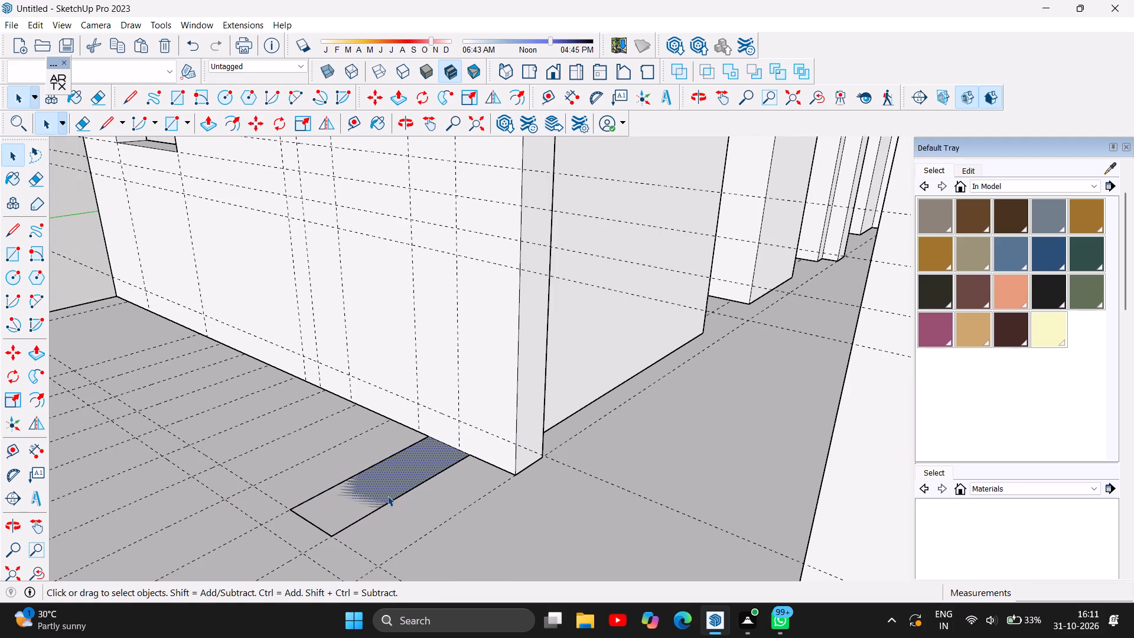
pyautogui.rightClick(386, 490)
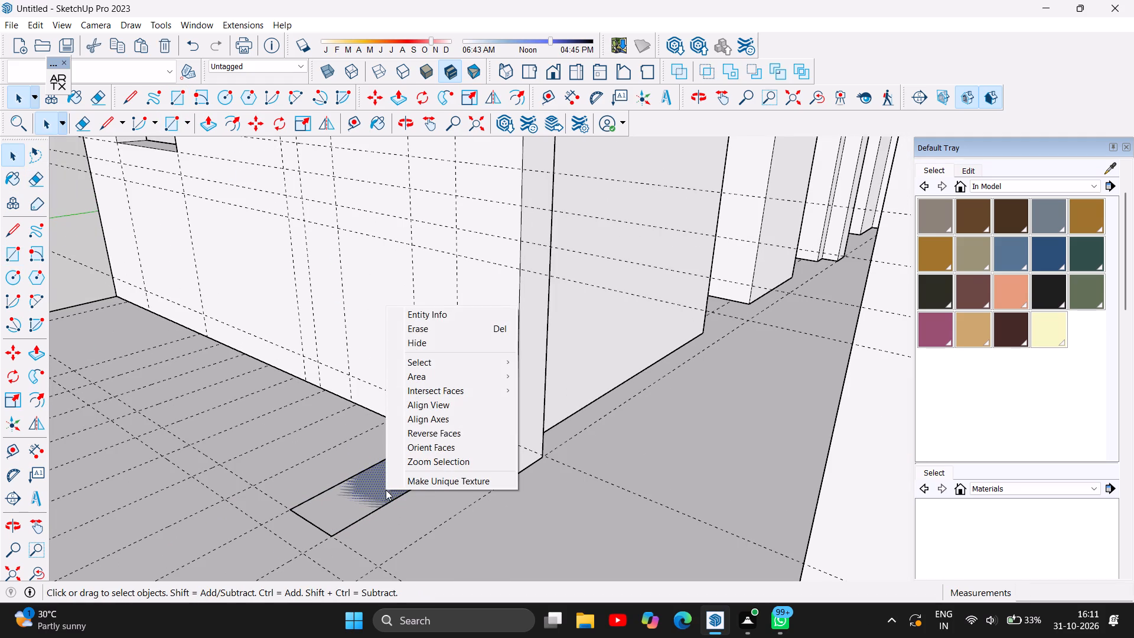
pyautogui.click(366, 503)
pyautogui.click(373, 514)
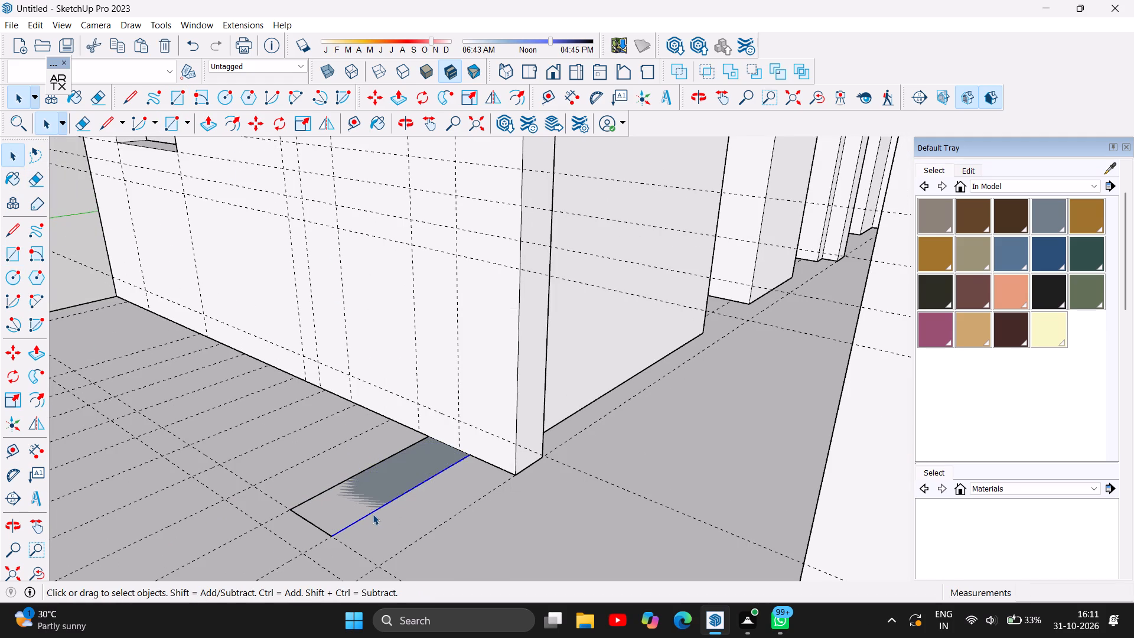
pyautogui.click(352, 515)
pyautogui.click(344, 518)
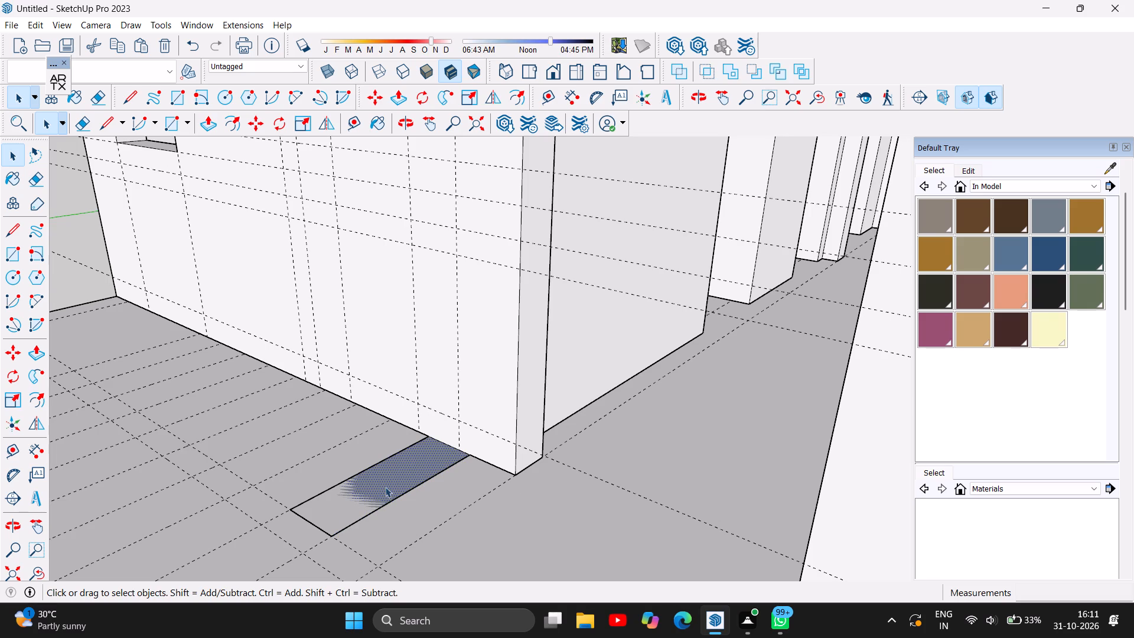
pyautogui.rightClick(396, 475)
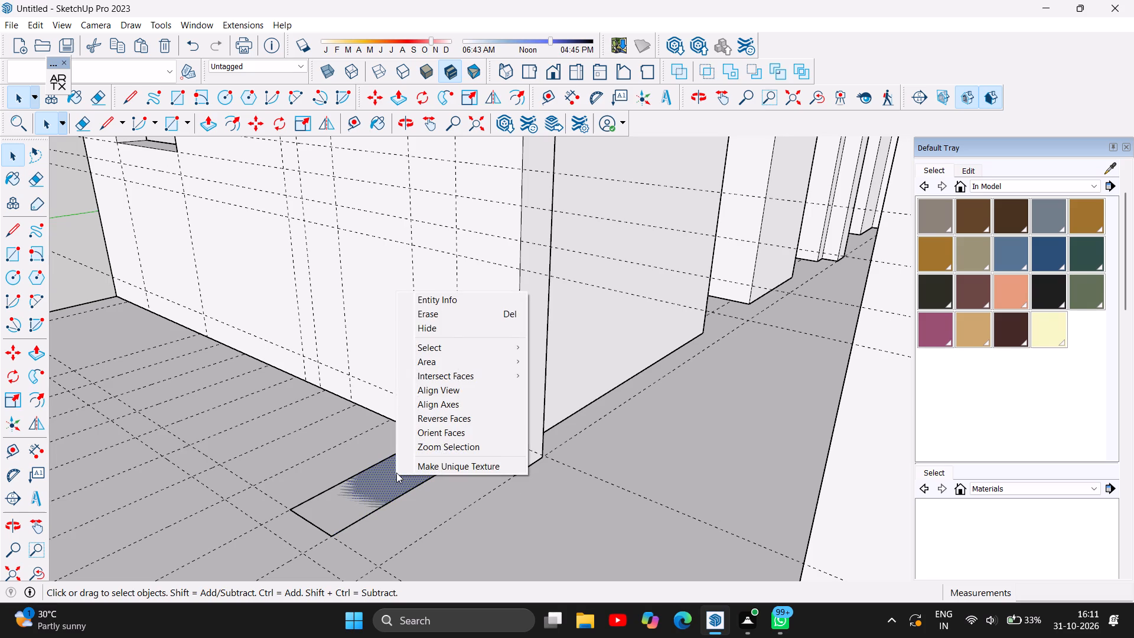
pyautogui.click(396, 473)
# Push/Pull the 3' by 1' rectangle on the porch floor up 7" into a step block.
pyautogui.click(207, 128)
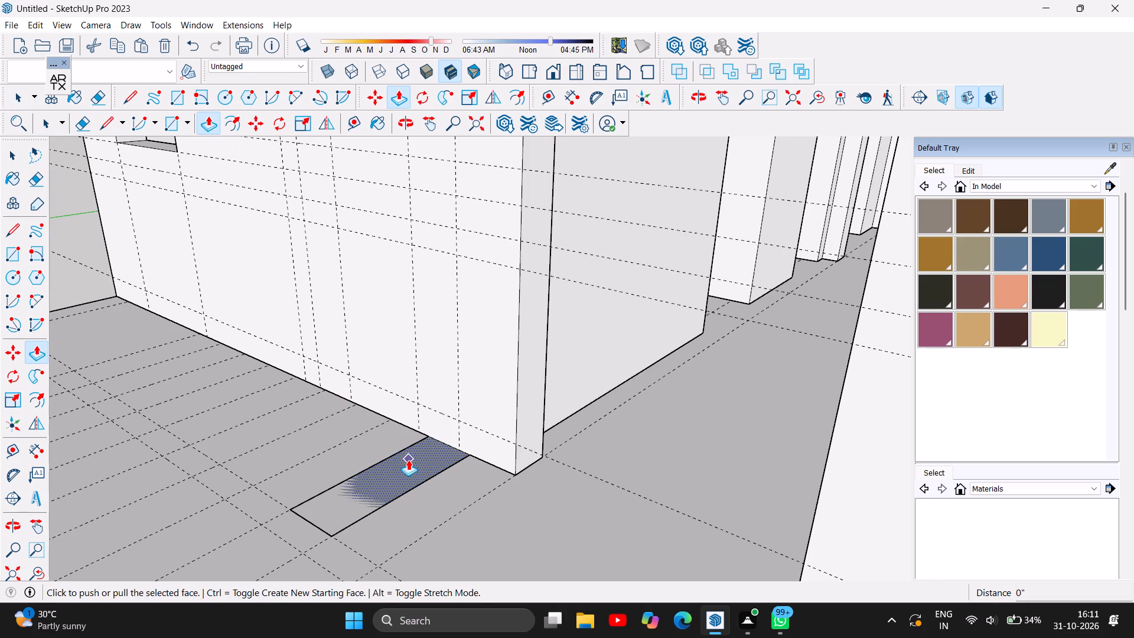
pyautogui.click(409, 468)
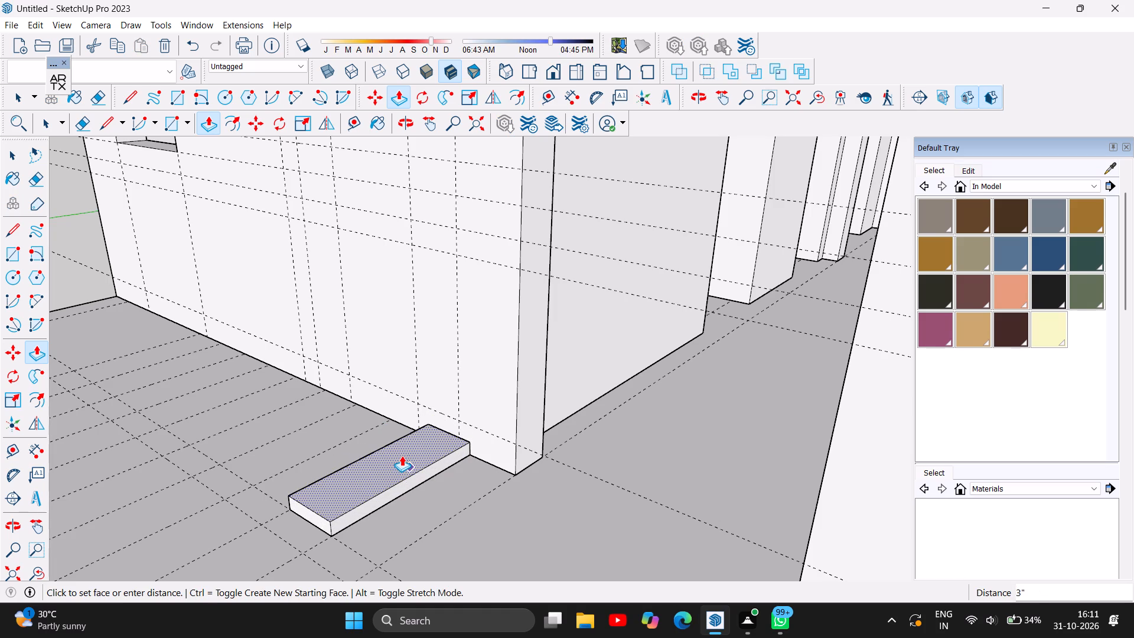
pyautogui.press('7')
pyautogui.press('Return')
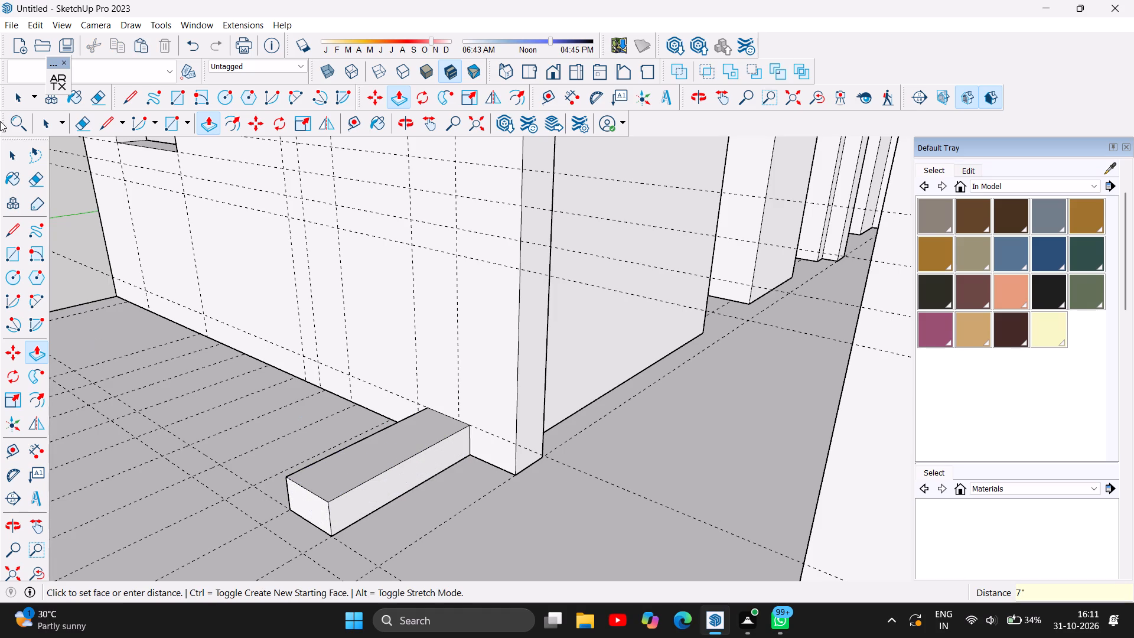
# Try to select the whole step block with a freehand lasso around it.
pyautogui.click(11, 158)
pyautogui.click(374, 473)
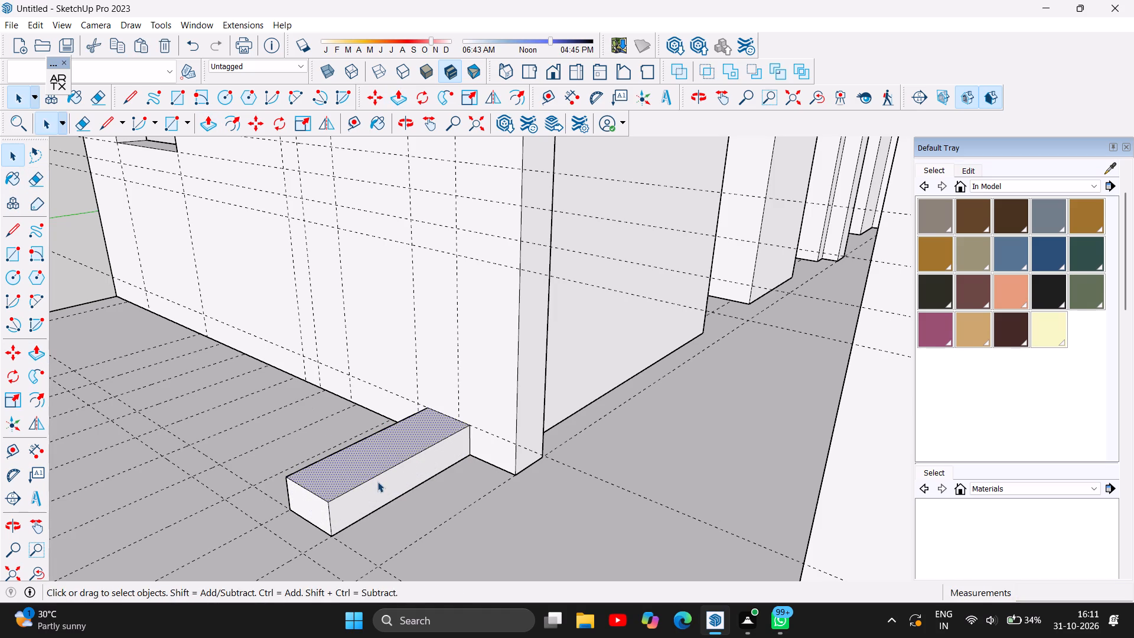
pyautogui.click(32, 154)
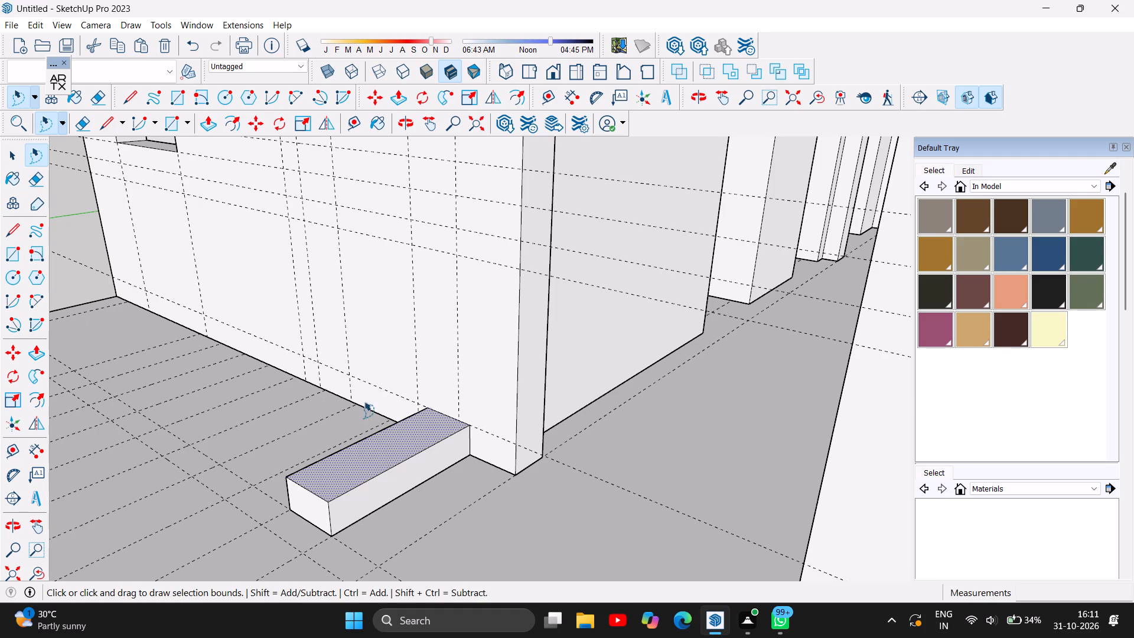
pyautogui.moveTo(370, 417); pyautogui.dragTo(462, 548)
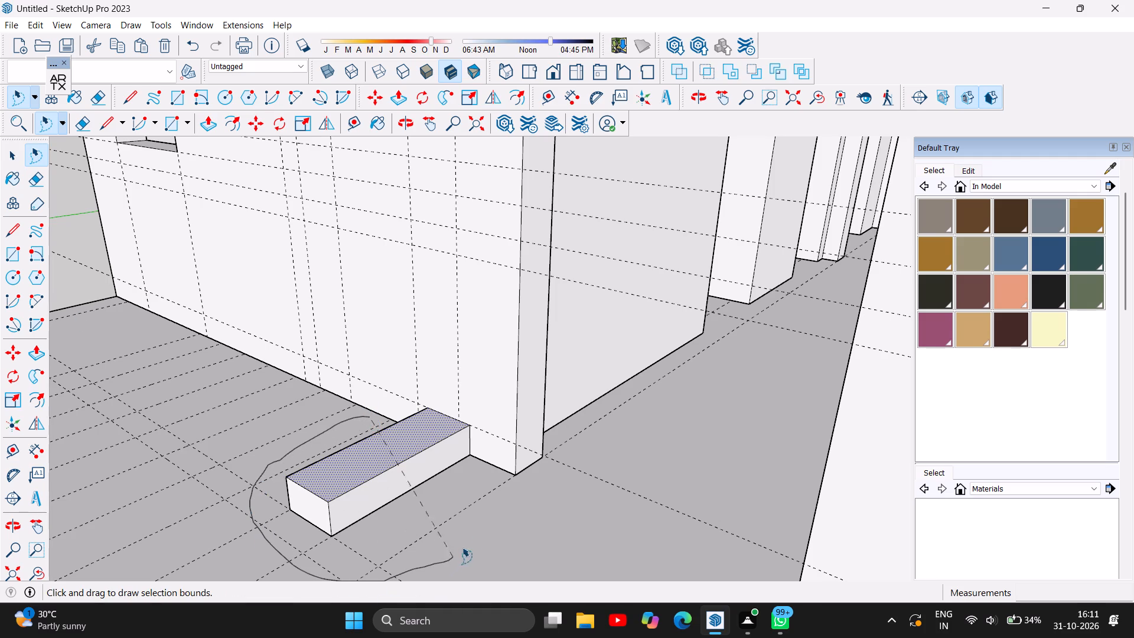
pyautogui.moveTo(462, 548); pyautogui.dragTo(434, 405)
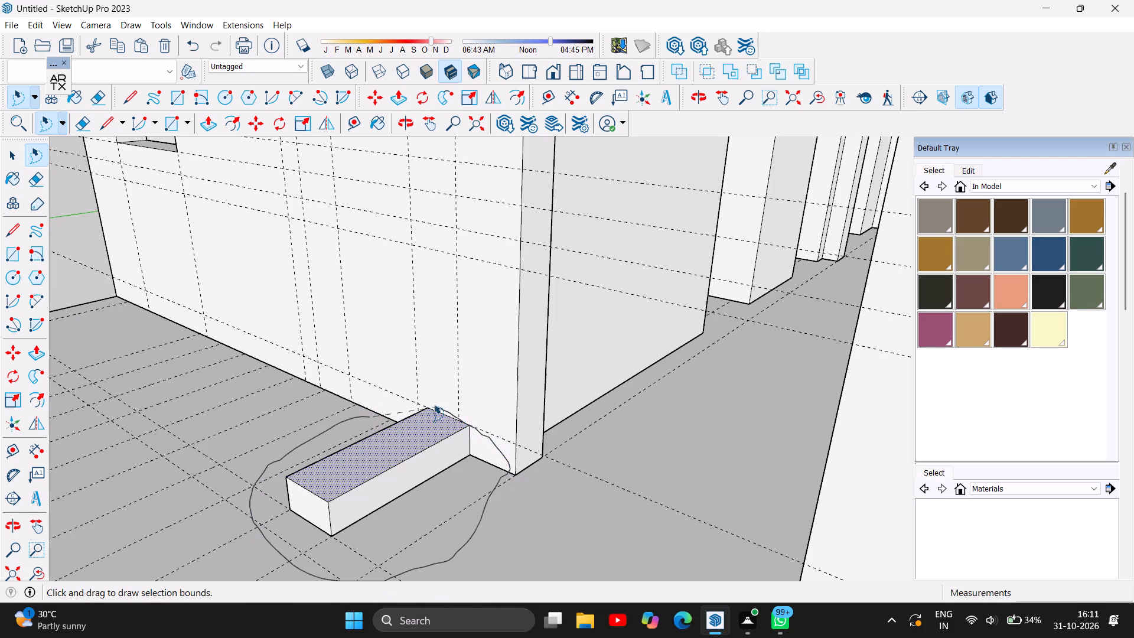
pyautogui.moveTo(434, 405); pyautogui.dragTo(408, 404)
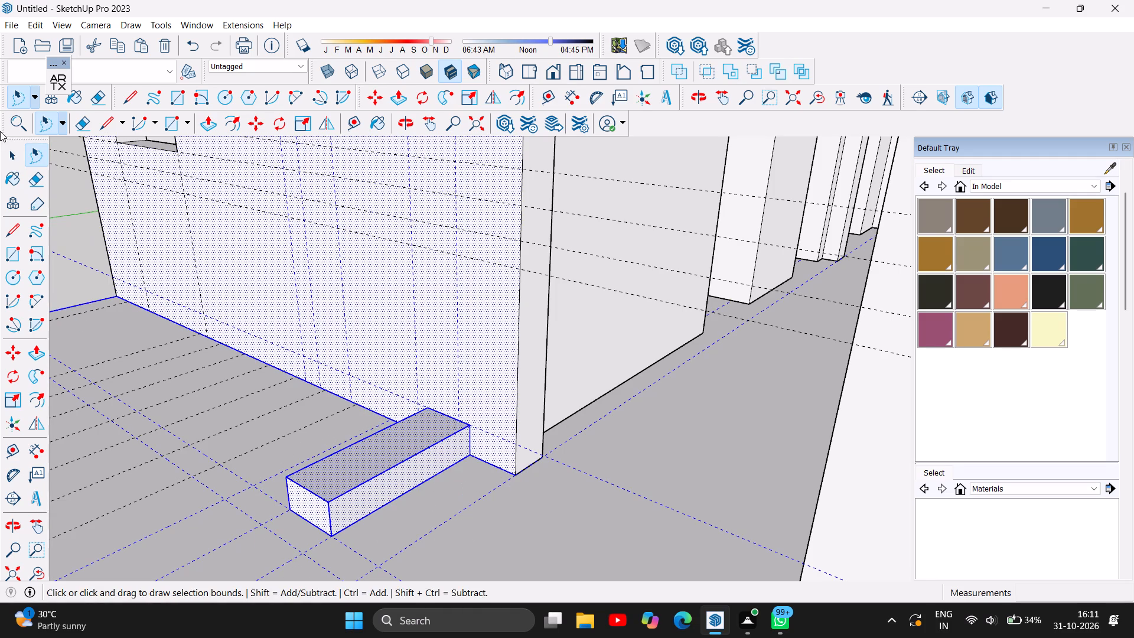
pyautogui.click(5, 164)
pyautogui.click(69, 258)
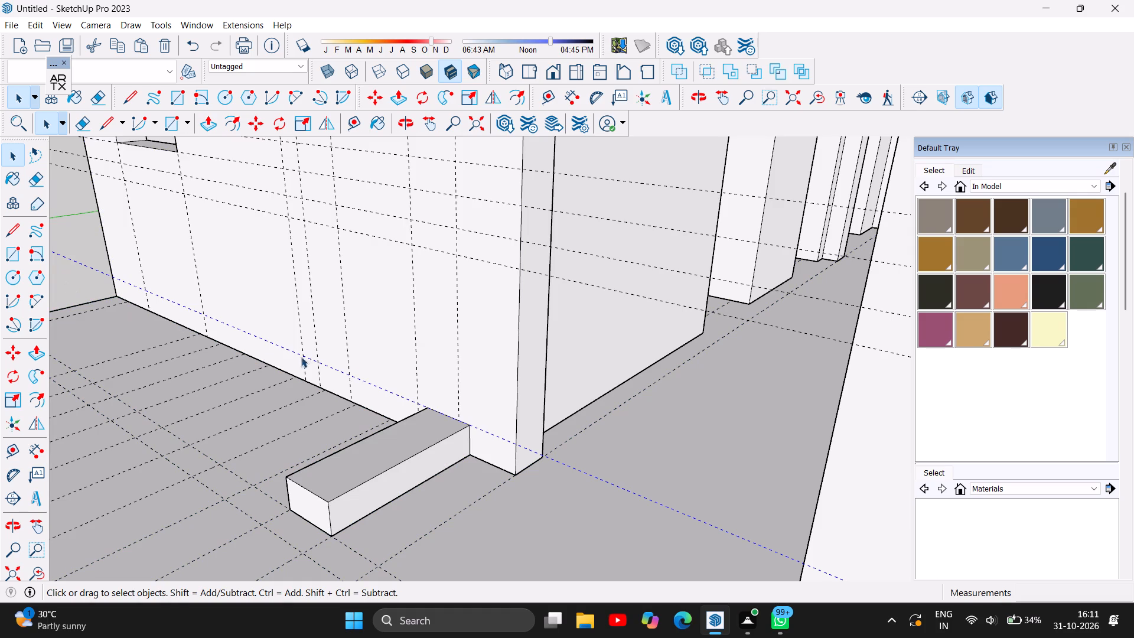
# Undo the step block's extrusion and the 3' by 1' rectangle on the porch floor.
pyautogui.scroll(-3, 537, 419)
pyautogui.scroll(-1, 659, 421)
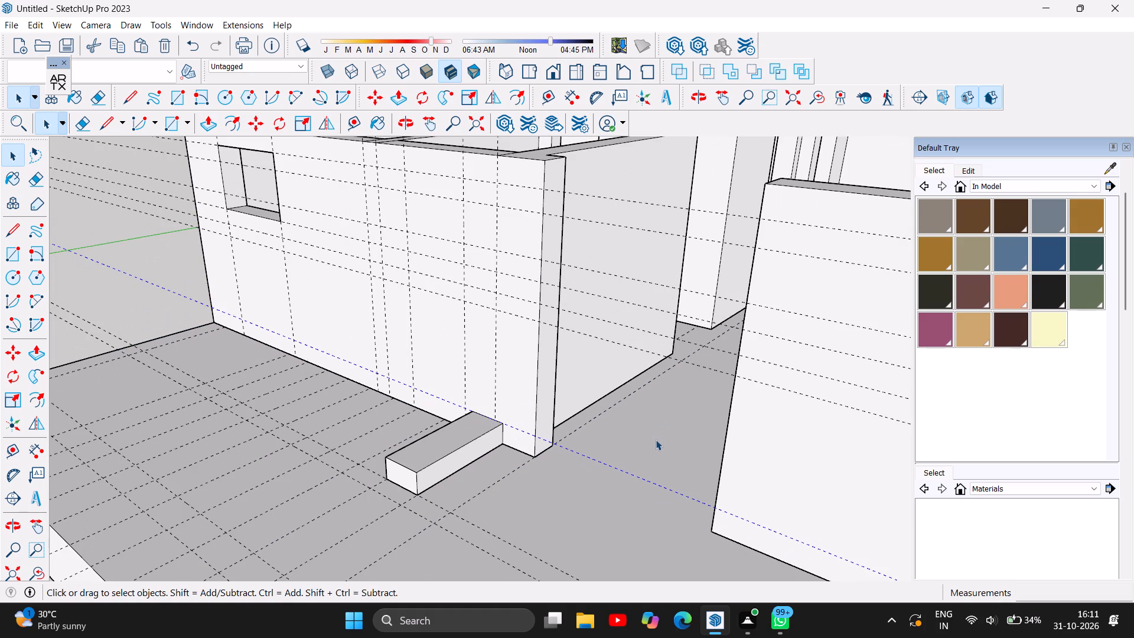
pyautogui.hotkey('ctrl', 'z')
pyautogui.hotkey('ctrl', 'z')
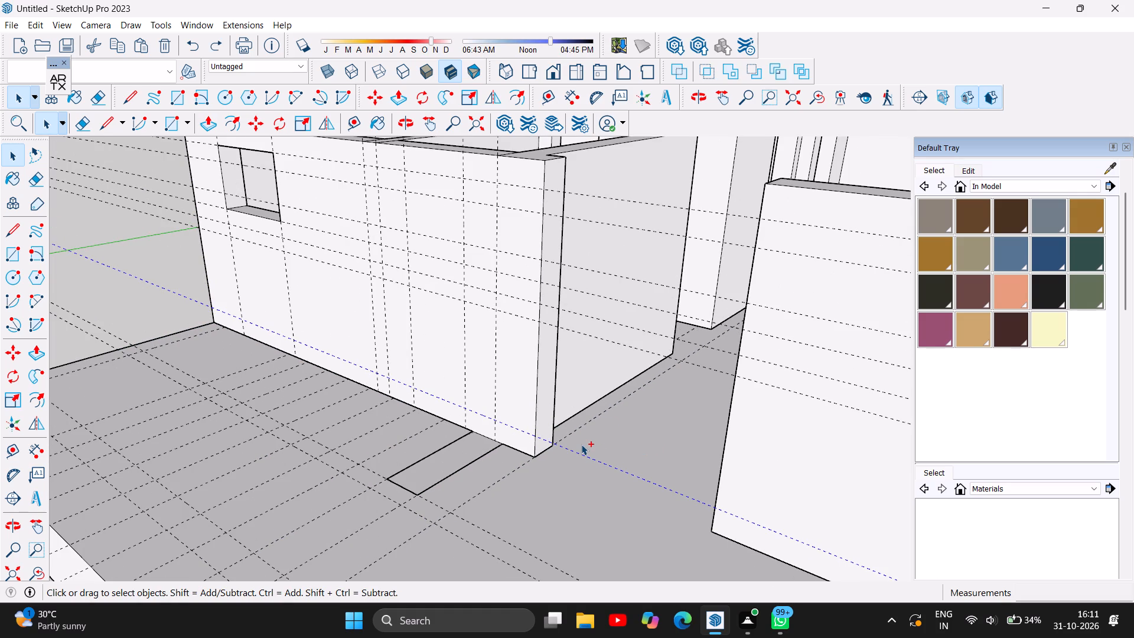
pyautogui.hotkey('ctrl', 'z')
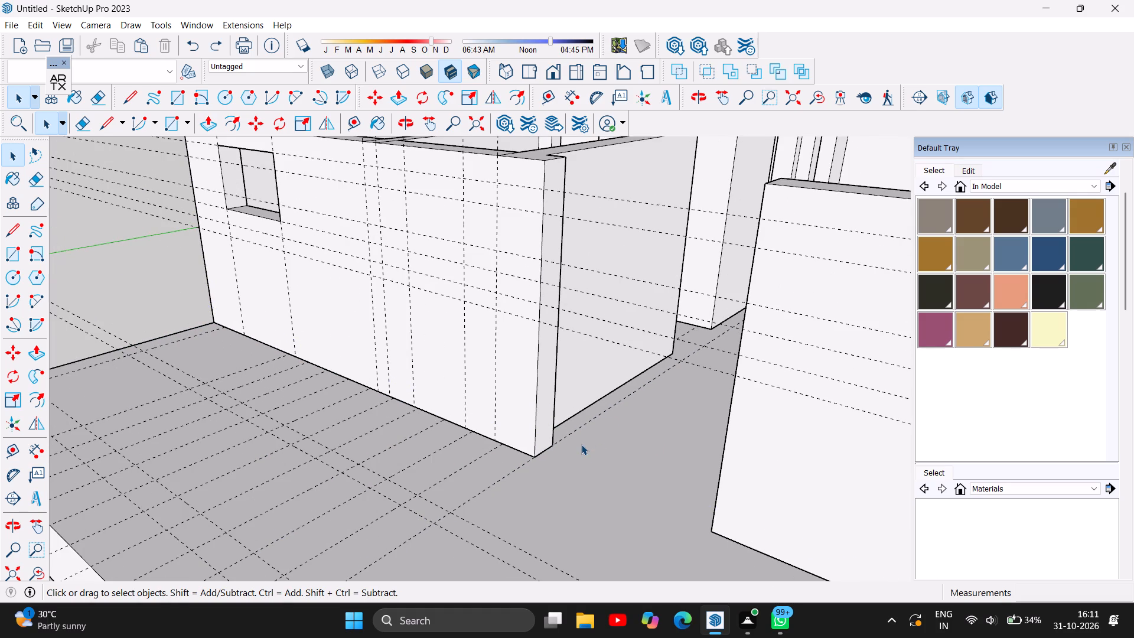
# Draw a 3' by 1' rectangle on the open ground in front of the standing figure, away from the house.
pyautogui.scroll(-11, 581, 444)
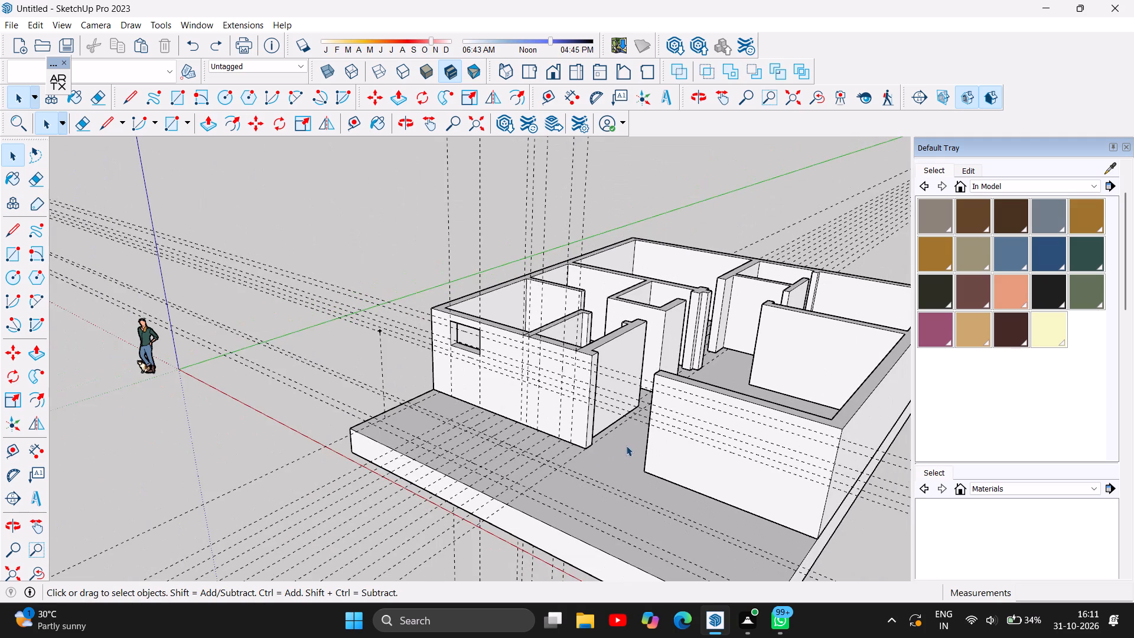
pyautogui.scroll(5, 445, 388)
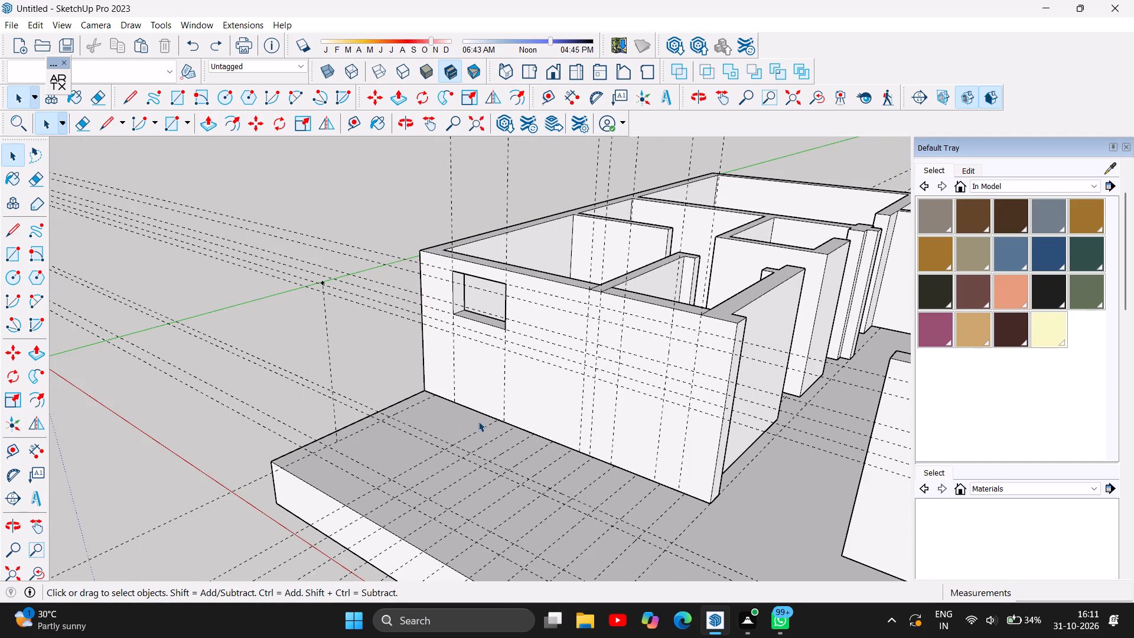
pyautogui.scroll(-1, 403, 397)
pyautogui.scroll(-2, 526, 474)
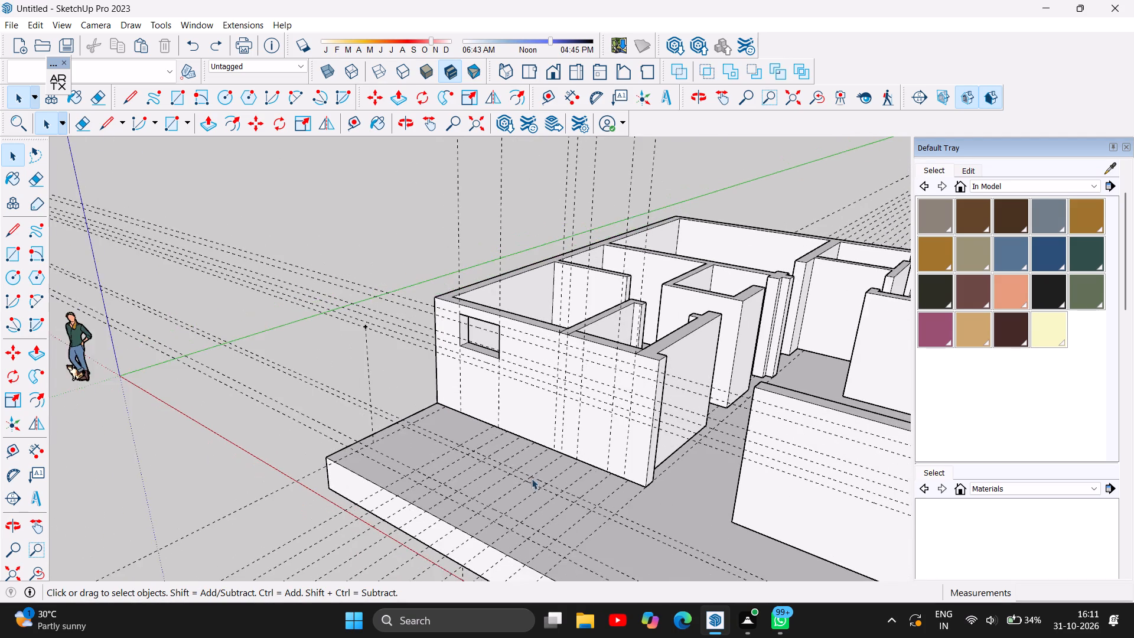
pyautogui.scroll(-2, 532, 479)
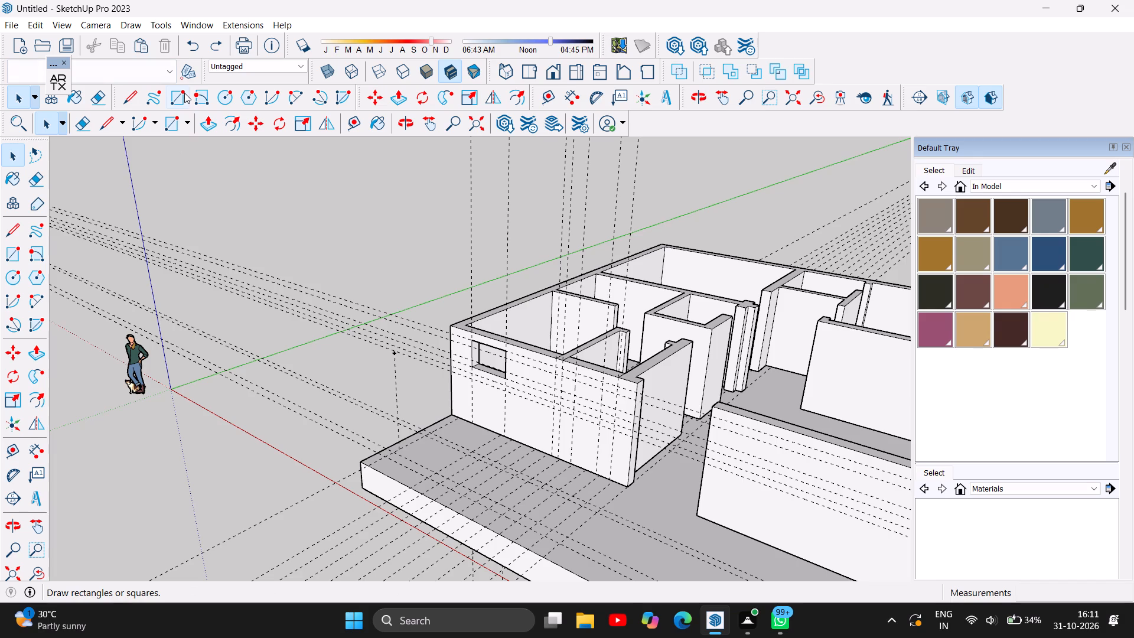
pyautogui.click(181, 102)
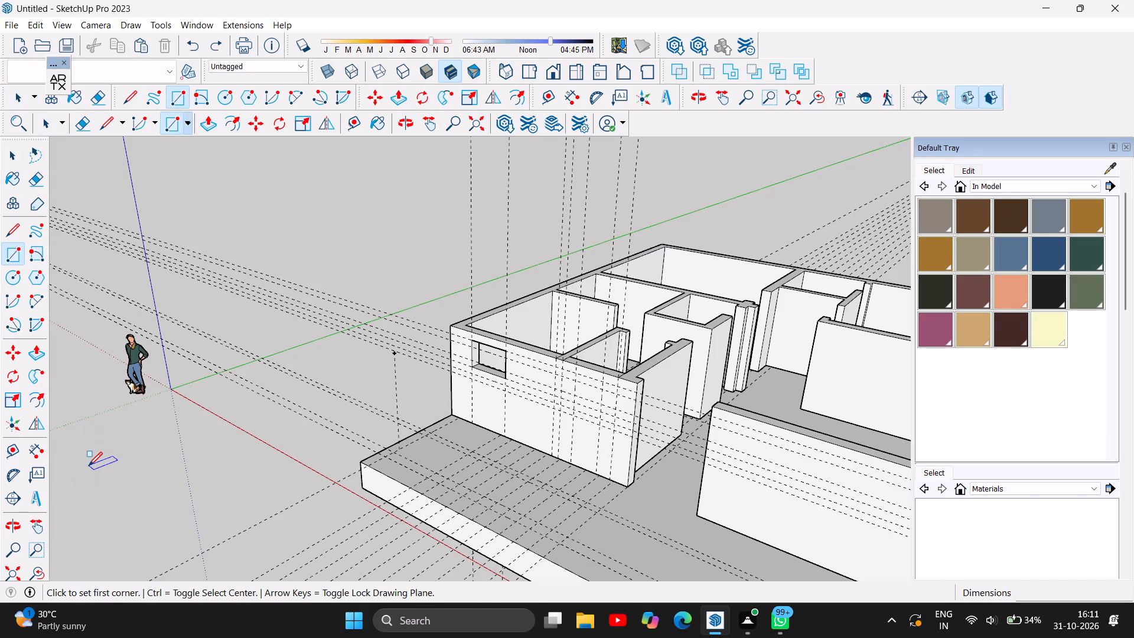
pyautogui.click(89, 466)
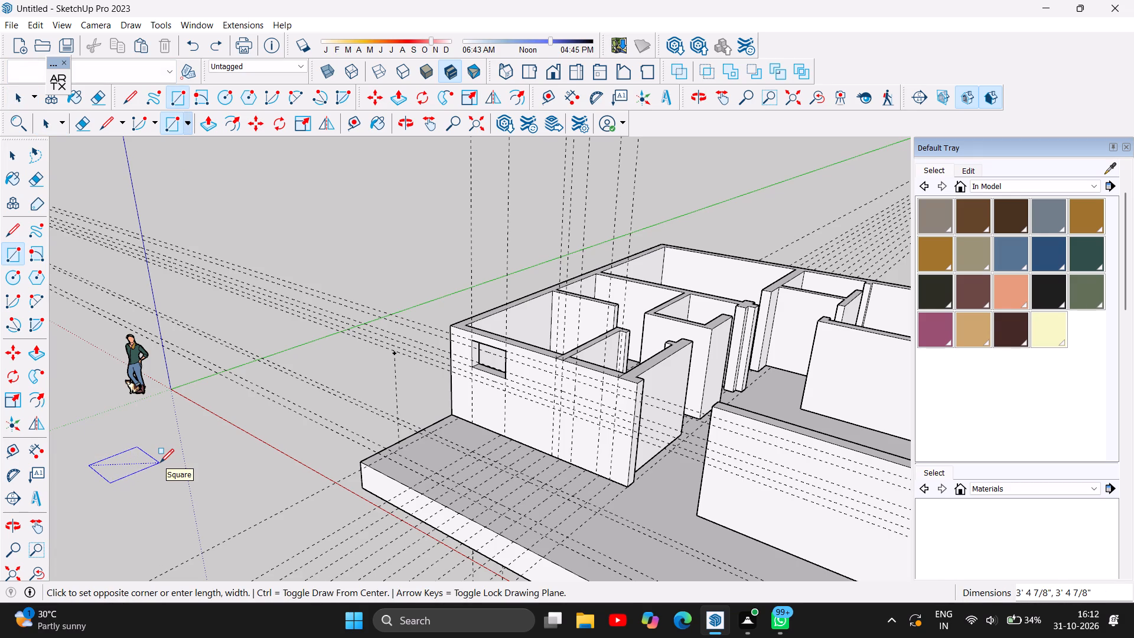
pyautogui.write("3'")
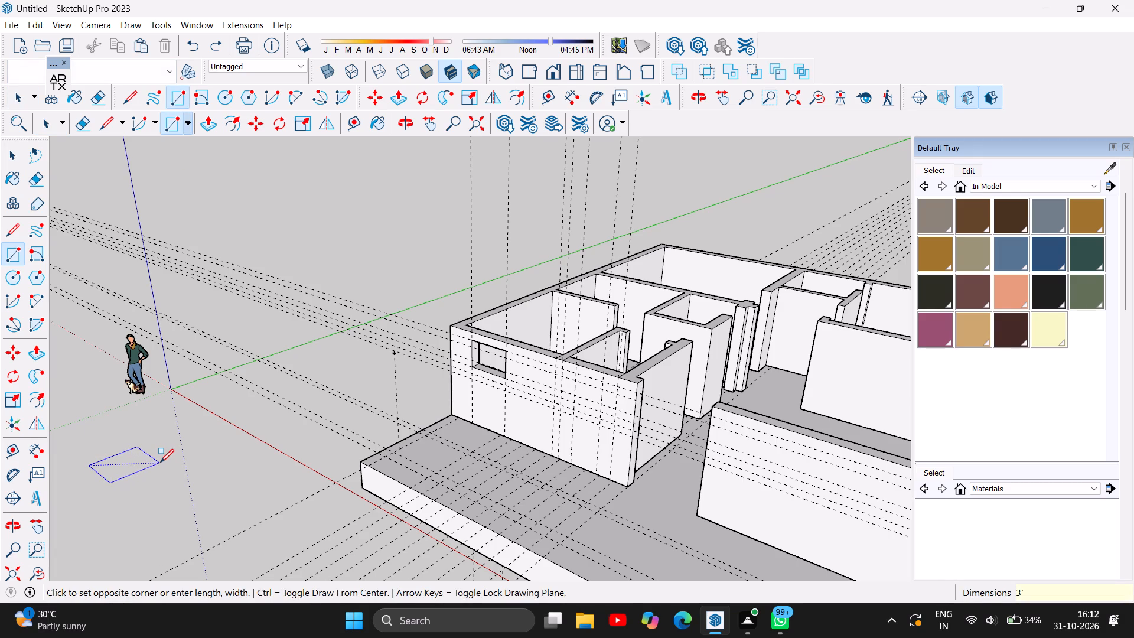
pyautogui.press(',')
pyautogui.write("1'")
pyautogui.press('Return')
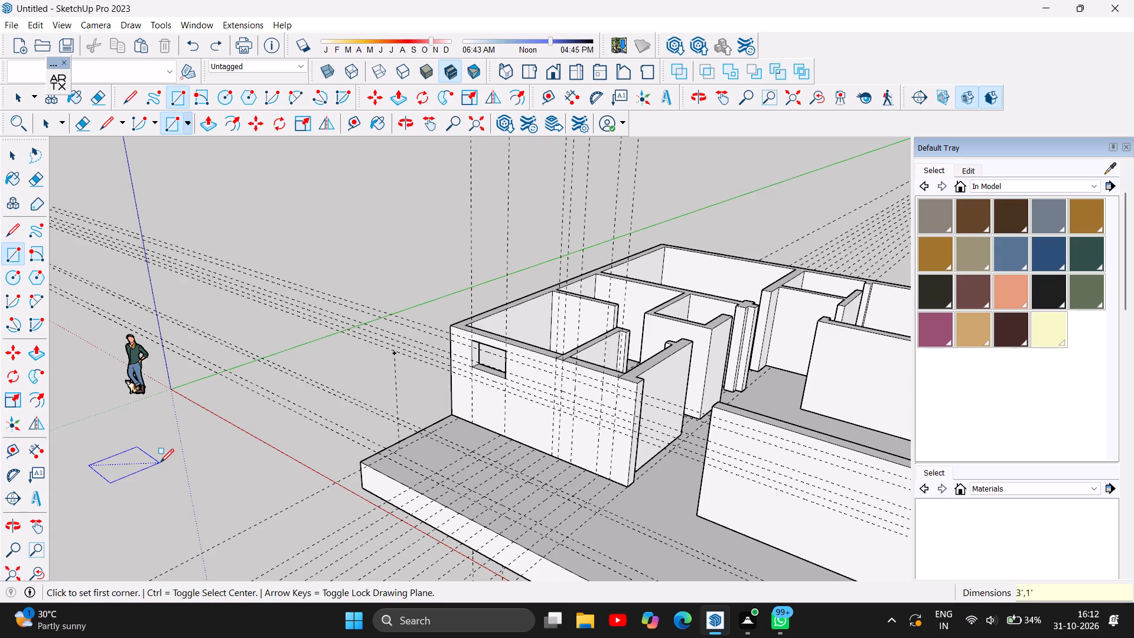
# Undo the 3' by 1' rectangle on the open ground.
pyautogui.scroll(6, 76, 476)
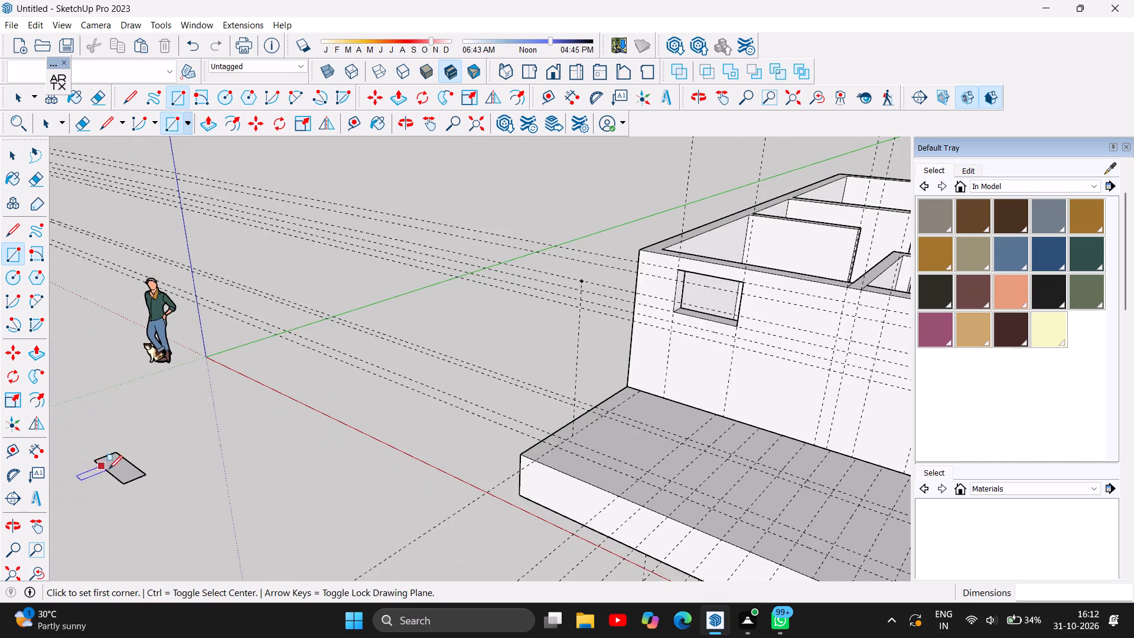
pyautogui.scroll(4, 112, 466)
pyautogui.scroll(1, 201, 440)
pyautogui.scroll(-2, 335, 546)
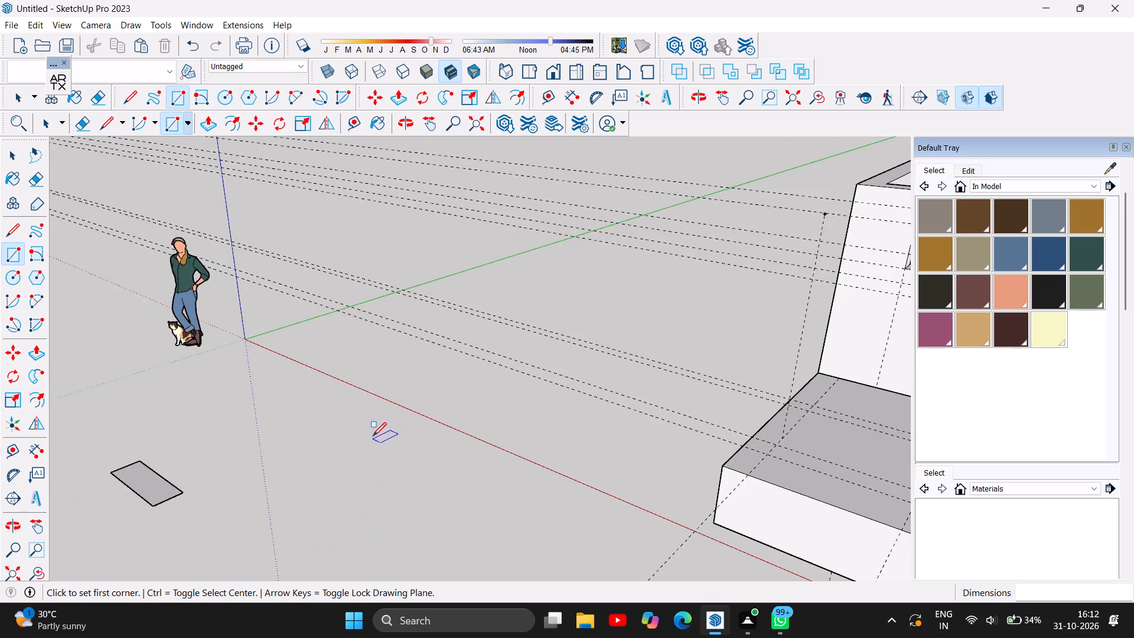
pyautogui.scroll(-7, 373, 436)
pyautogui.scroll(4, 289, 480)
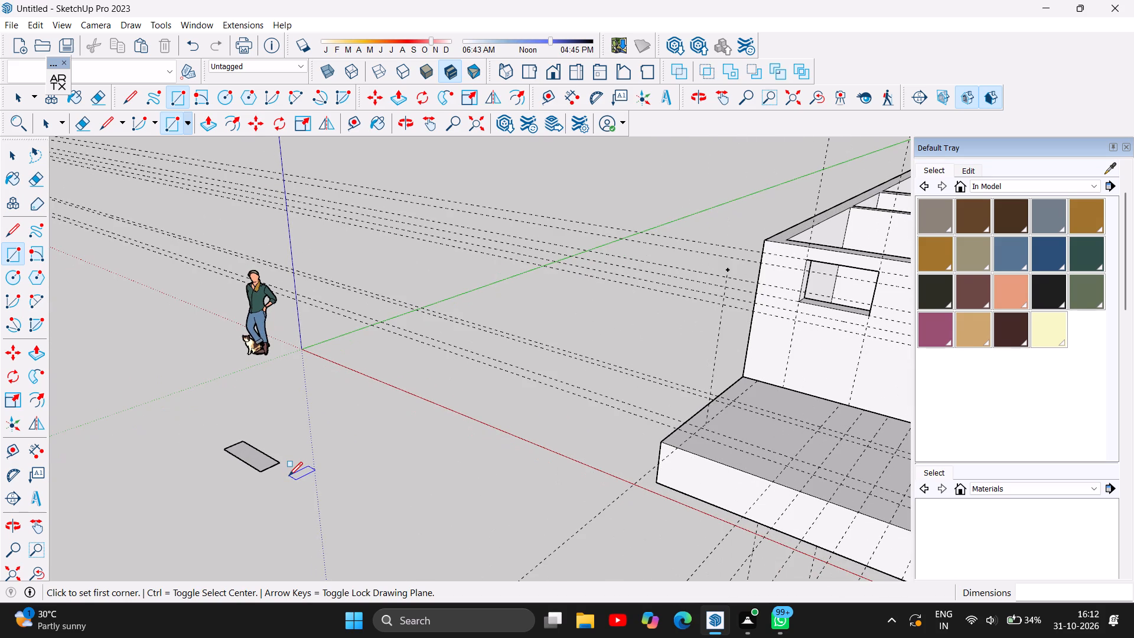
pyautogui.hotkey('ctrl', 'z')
# Draw a 1' by 3' rectangle on the open ground in front of the standing figure.
pyautogui.click(188, 453)
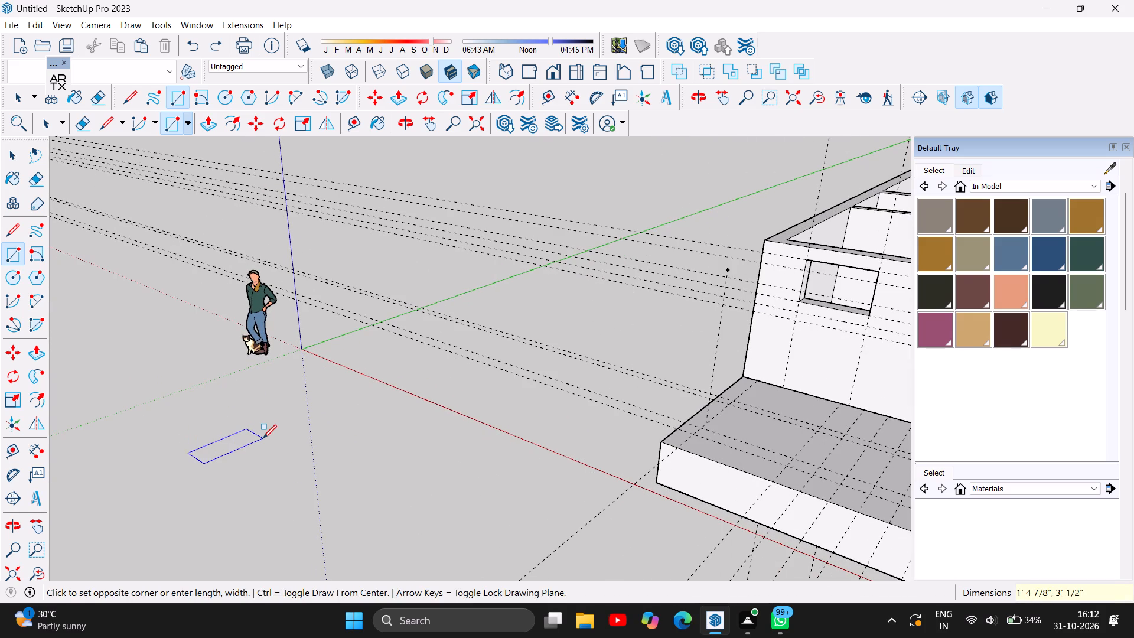
pyautogui.write("1'")
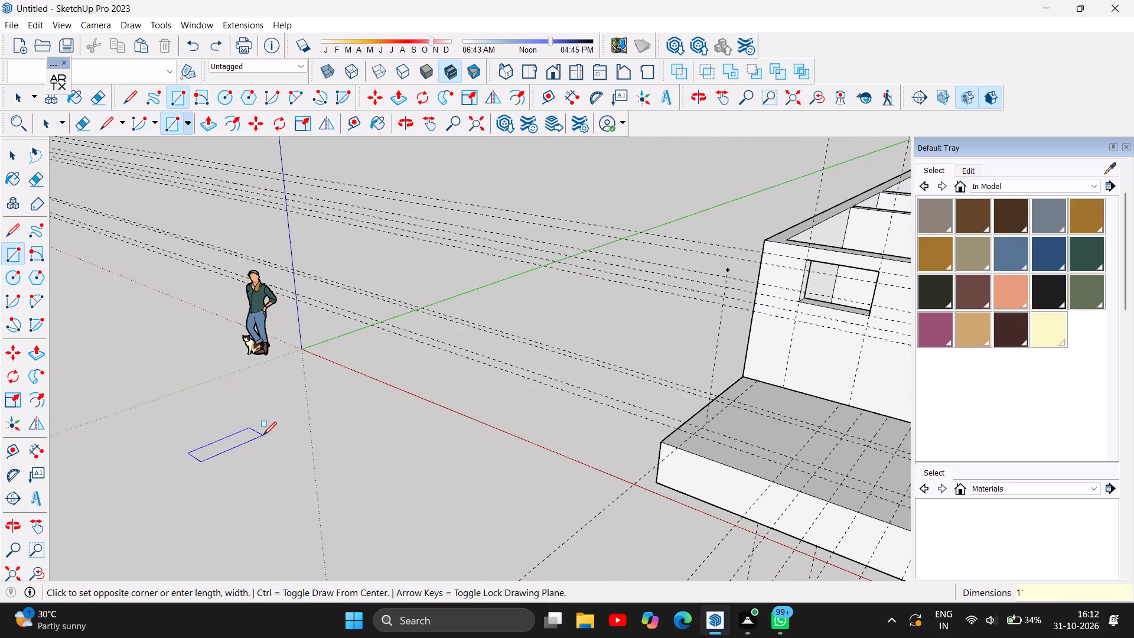
pyautogui.write(",3'")
pyautogui.press('Return')
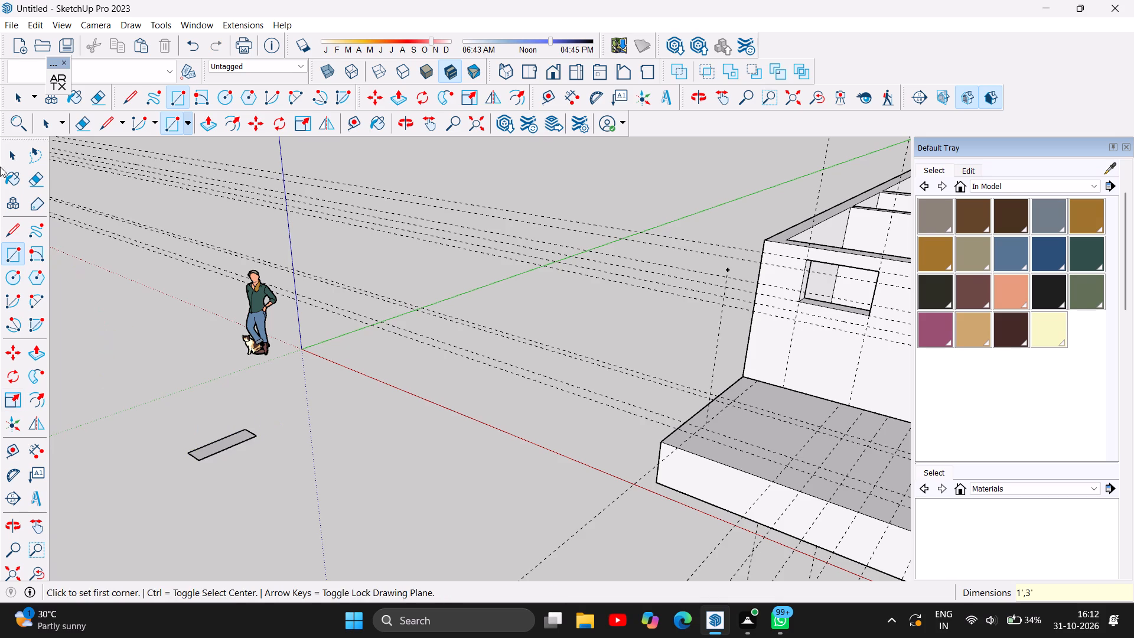
# Extrude the ground rectangle upward 7" with Push/Pull to form a step block.
pyautogui.click(40, 158)
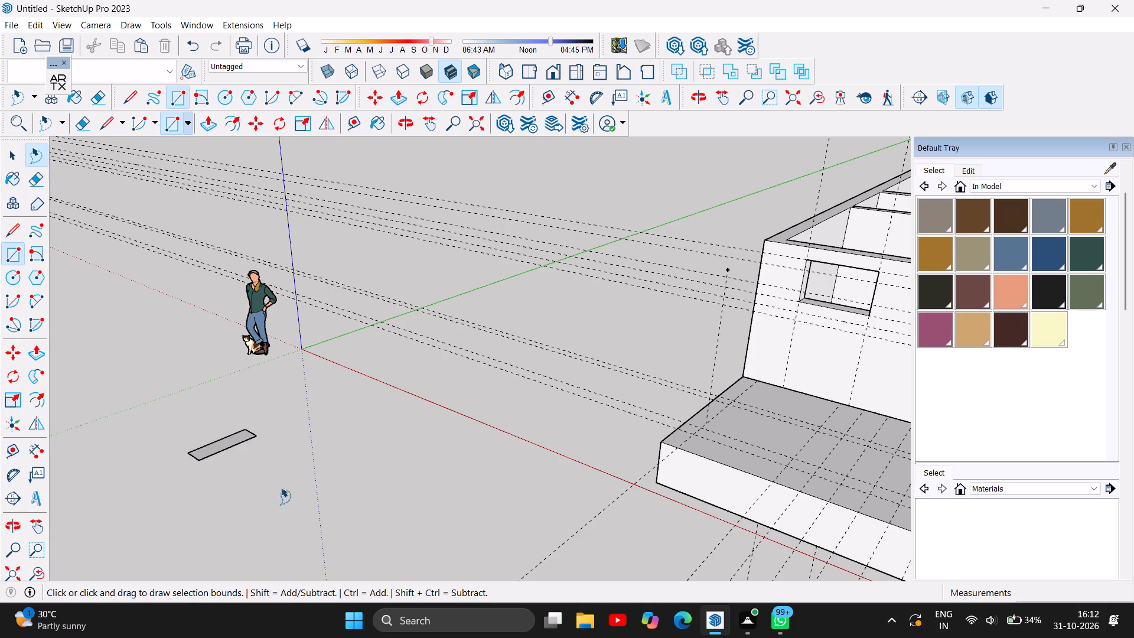
pyautogui.click(18, 154)
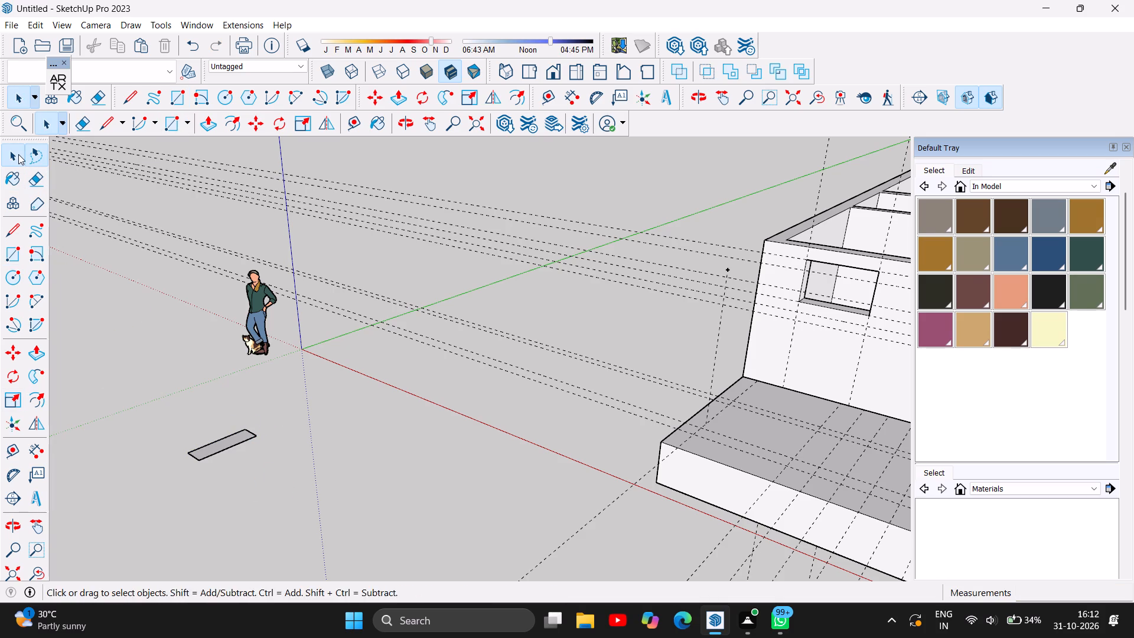
pyautogui.click(210, 126)
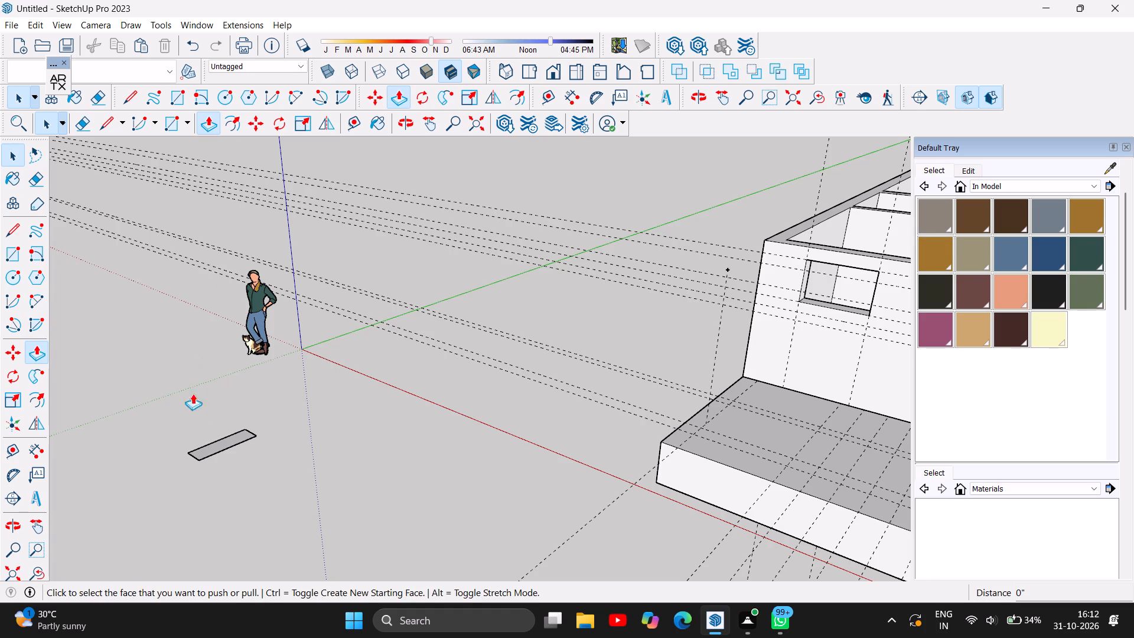
pyautogui.click(213, 441)
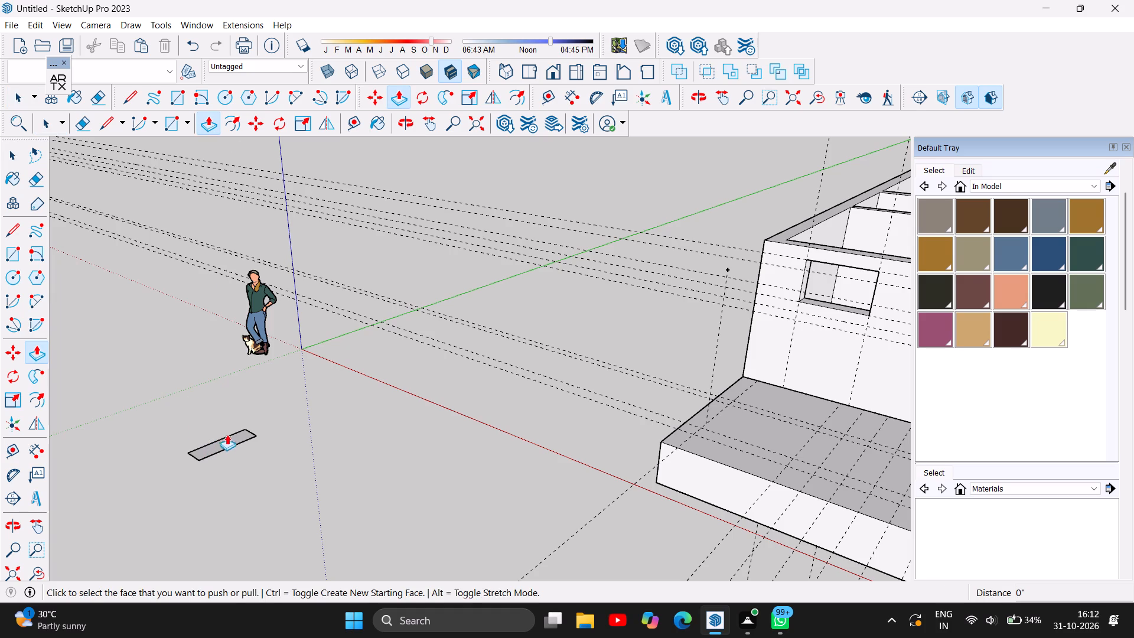
pyautogui.scroll(6, 197, 430)
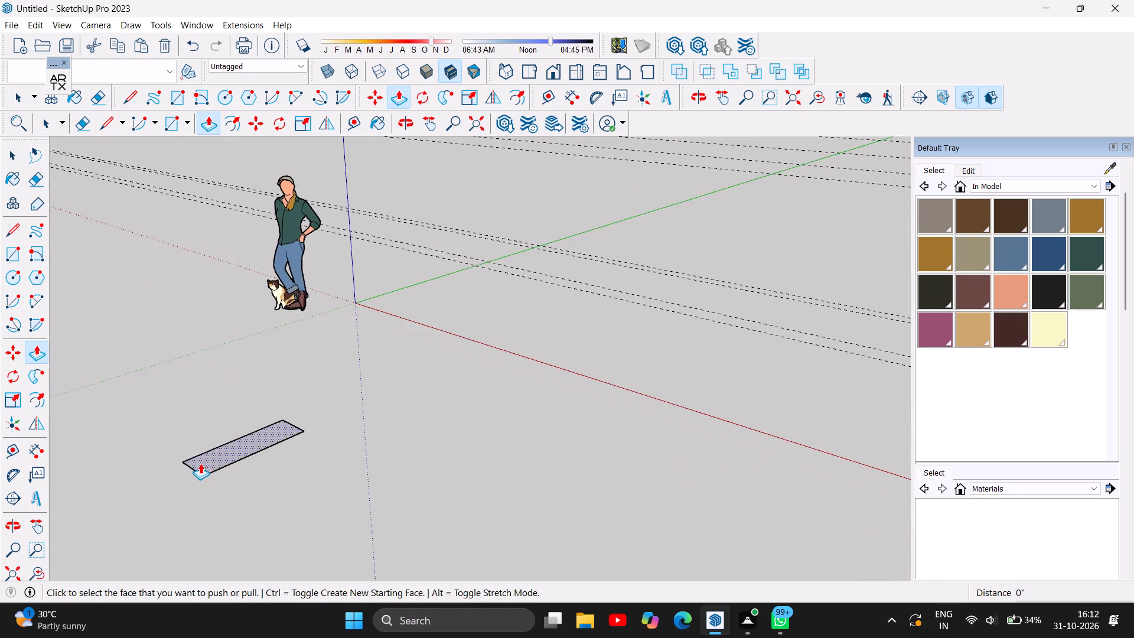
pyautogui.scroll(2, 210, 459)
pyautogui.click(234, 449)
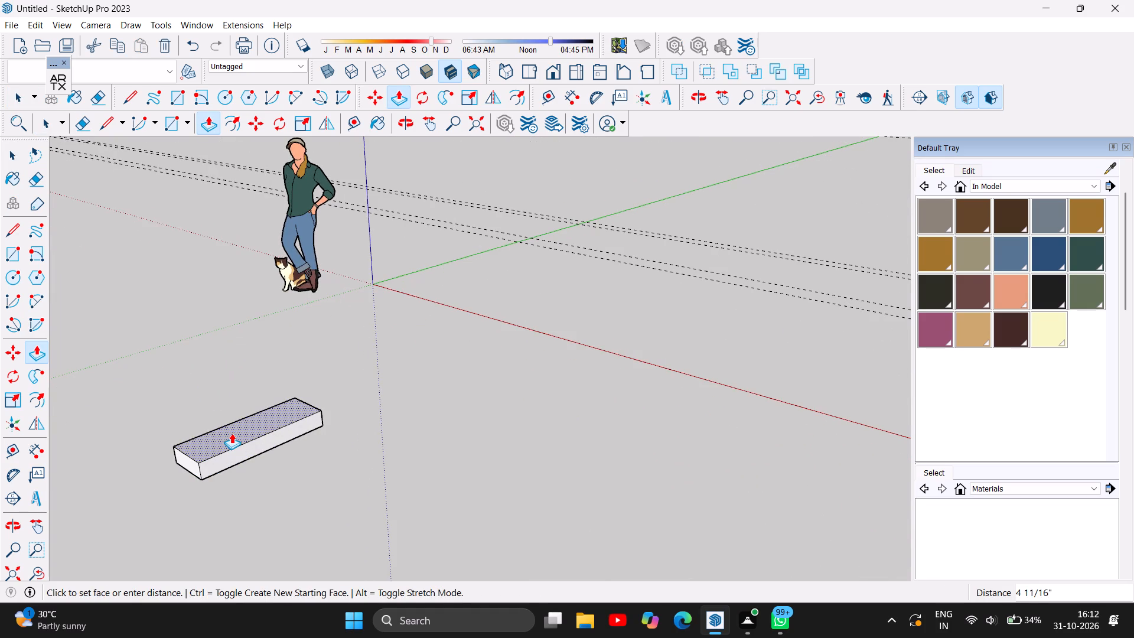
pyautogui.press('7')
pyautogui.press('Return')
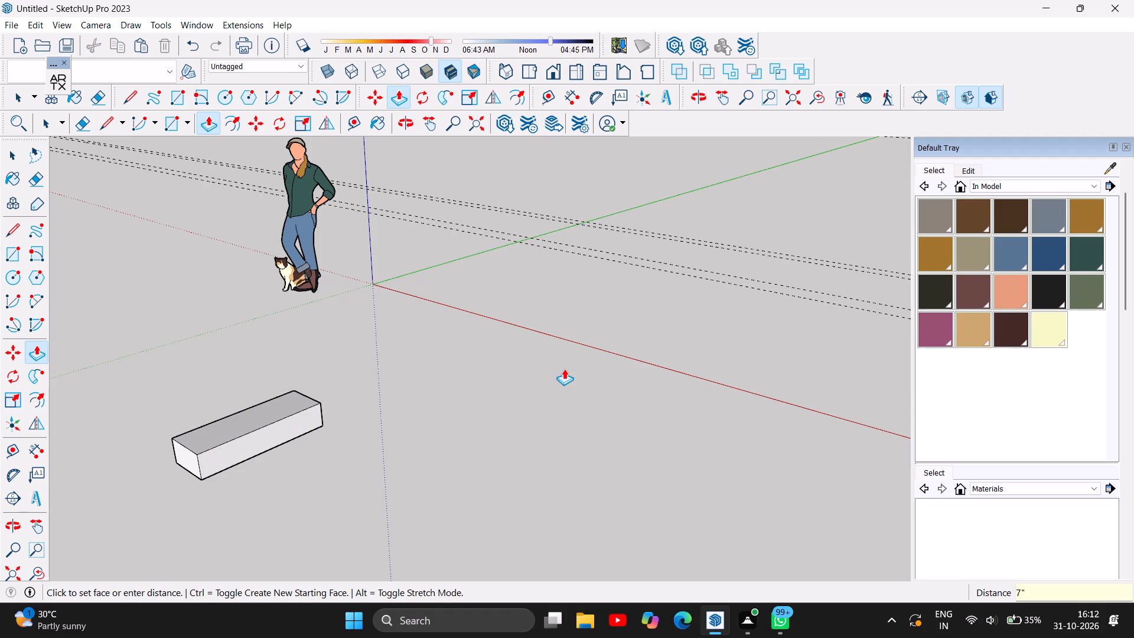
# Place a guide on the step block's long face, 1" below its top edge.
pyautogui.press('t')
pyautogui.click(269, 425)
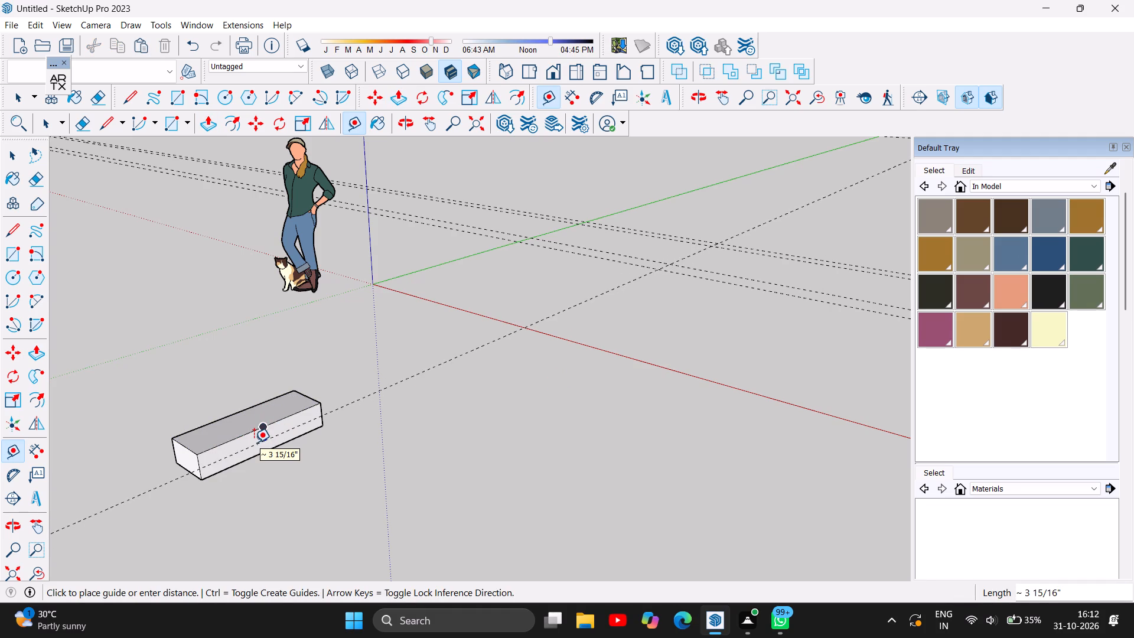
pyautogui.press('1')
pyautogui.press('Return')
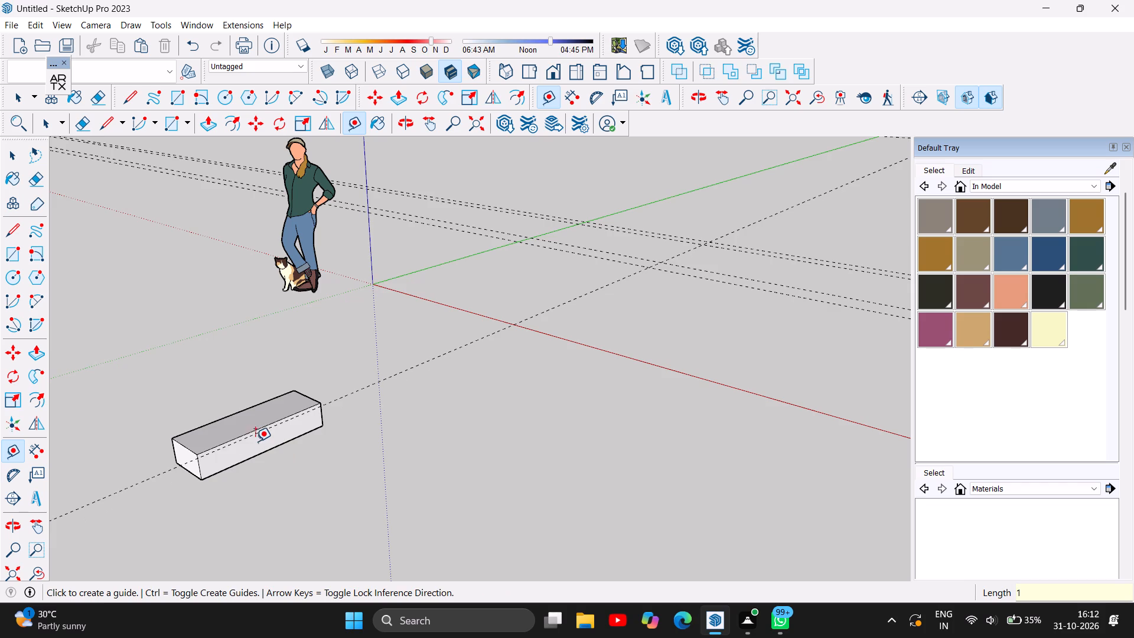
# Place a vertical guide on the step block's short end face, 1" in from the corner shared with the long face.
pyautogui.scroll(11, 206, 467)
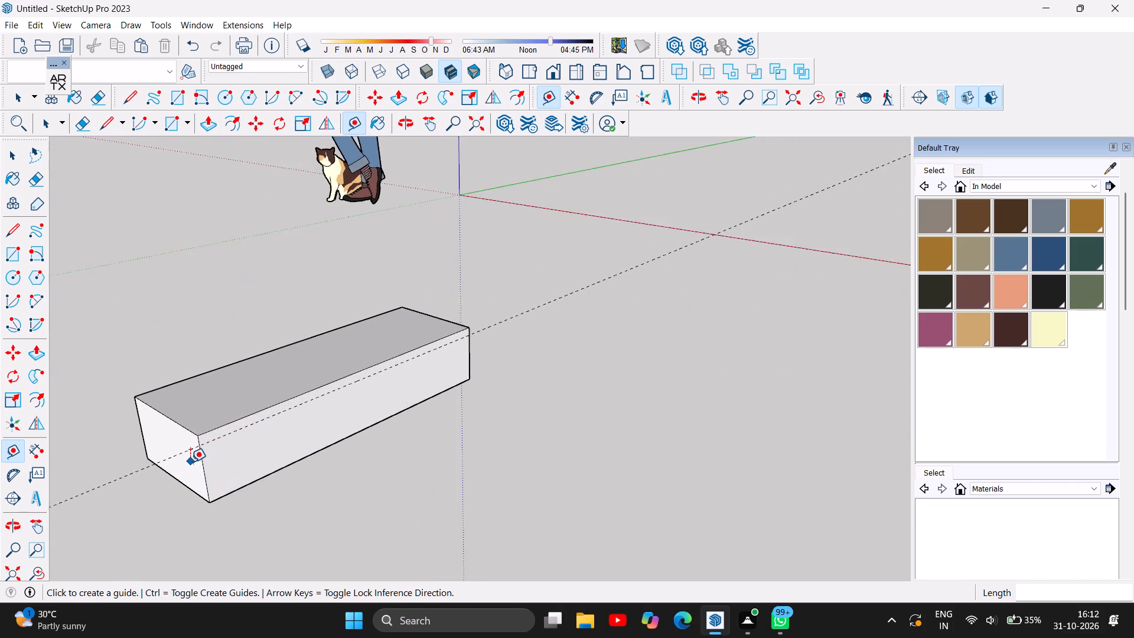
pyautogui.scroll(3, 190, 462)
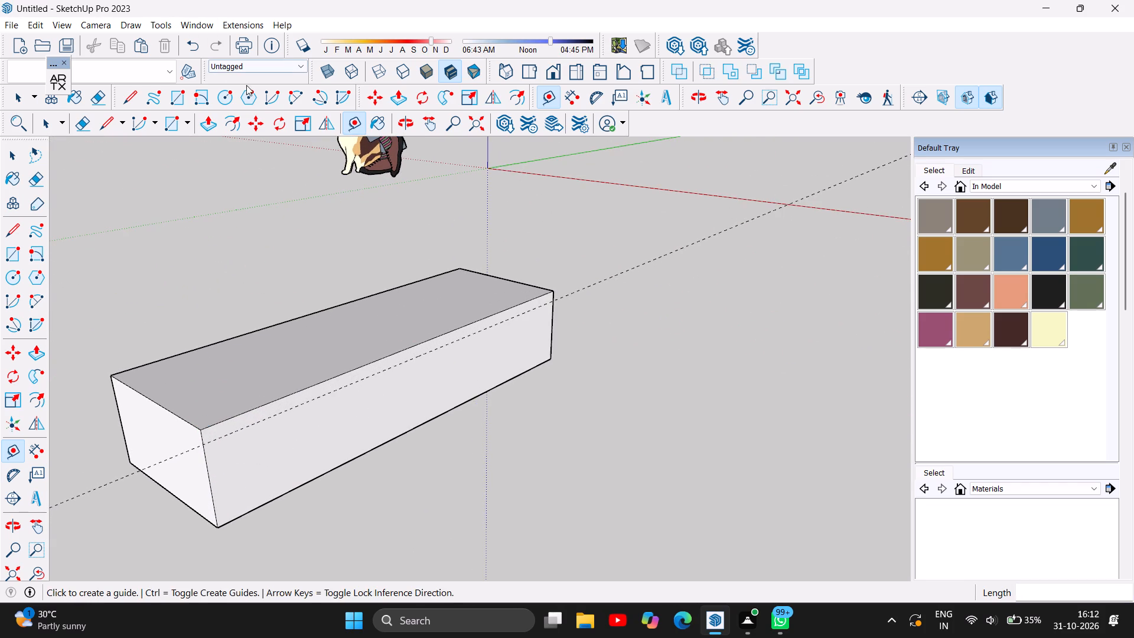
pyautogui.scroll(2, 240, 203)
pyautogui.scroll(-2, 298, 193)
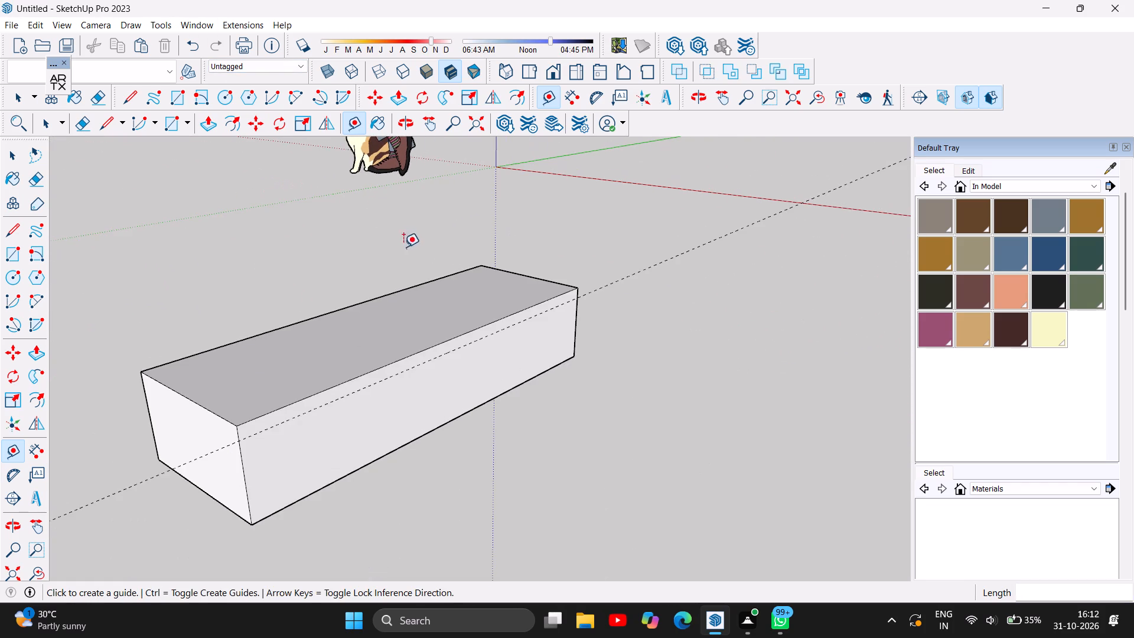
pyautogui.scroll(-2, 403, 247)
pyautogui.scroll(5, 222, 323)
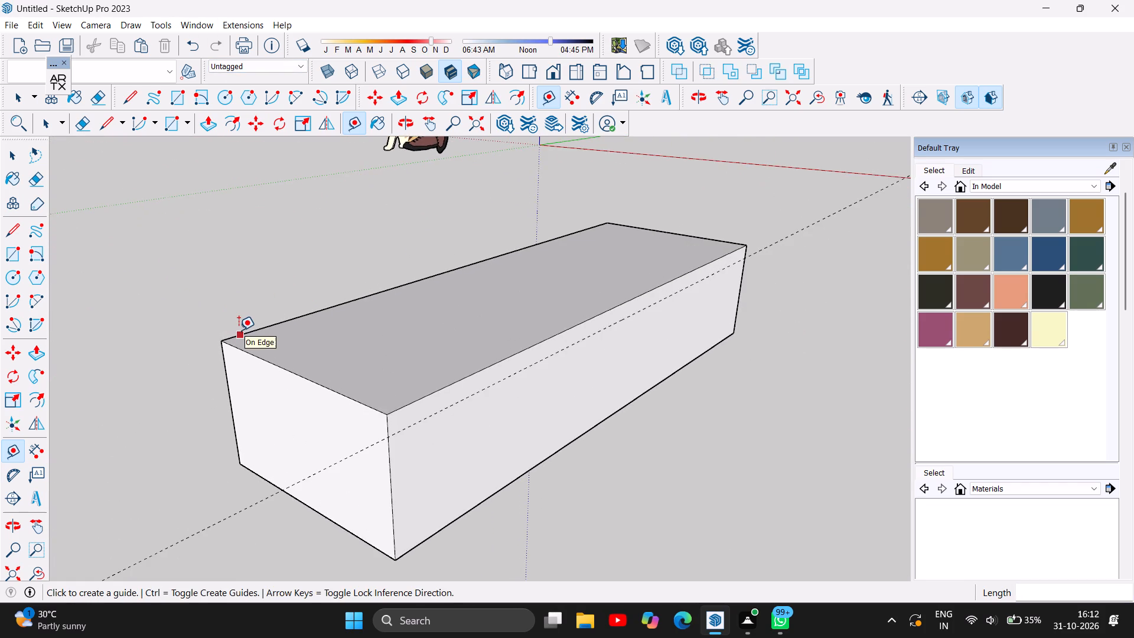
pyautogui.scroll(1, 239, 330)
pyautogui.scroll(3, 378, 483)
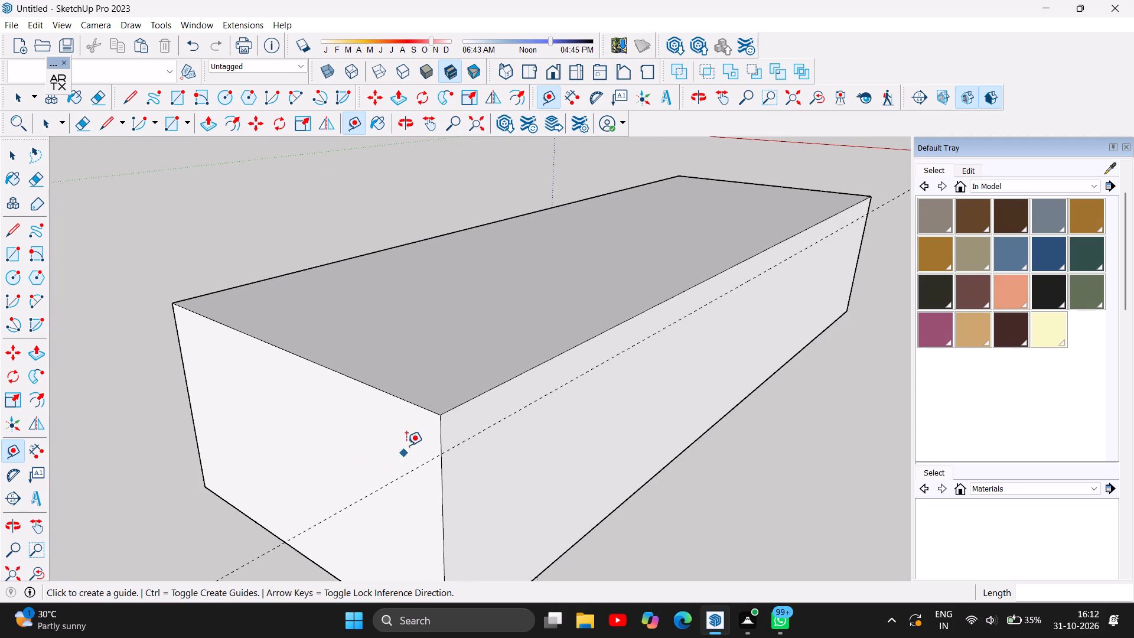
pyautogui.click(444, 440)
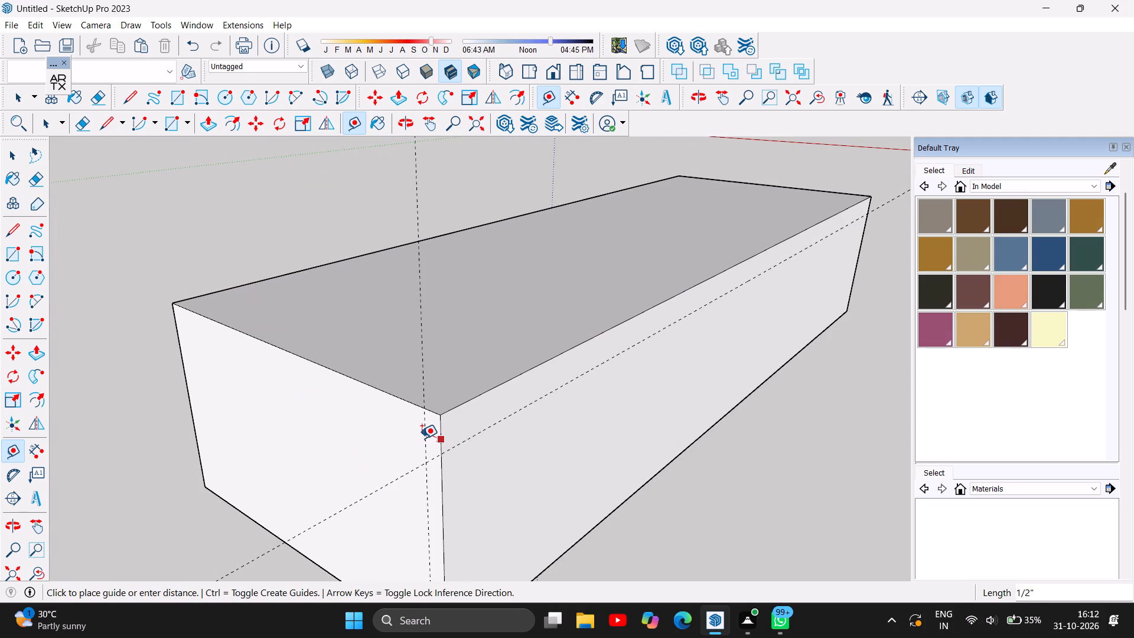
pyautogui.press('1')
pyautogui.press('Return')
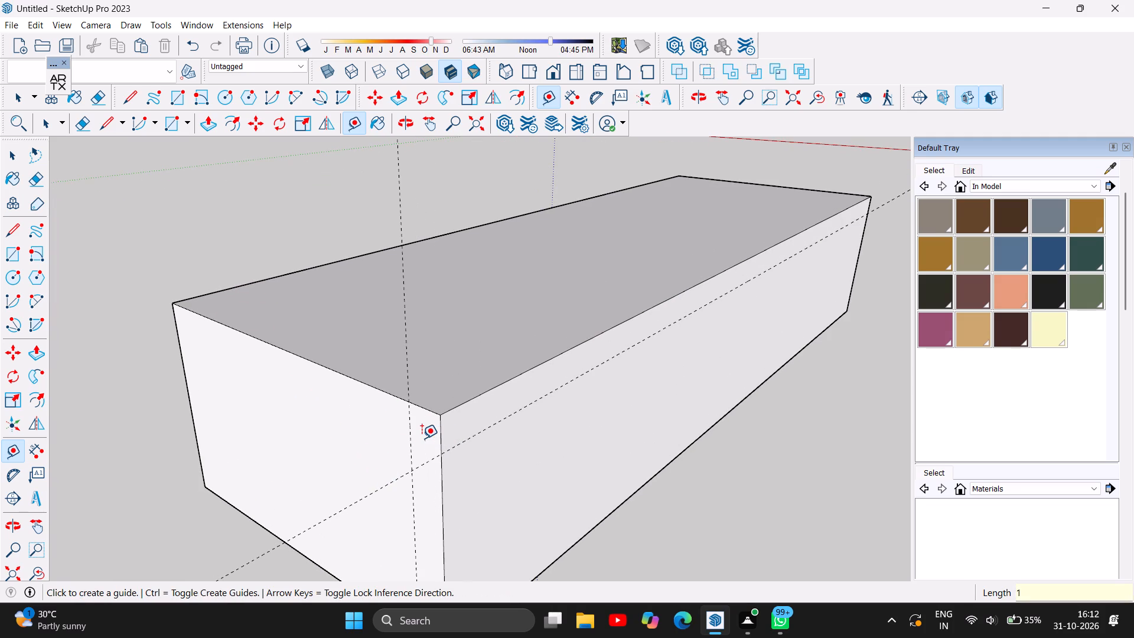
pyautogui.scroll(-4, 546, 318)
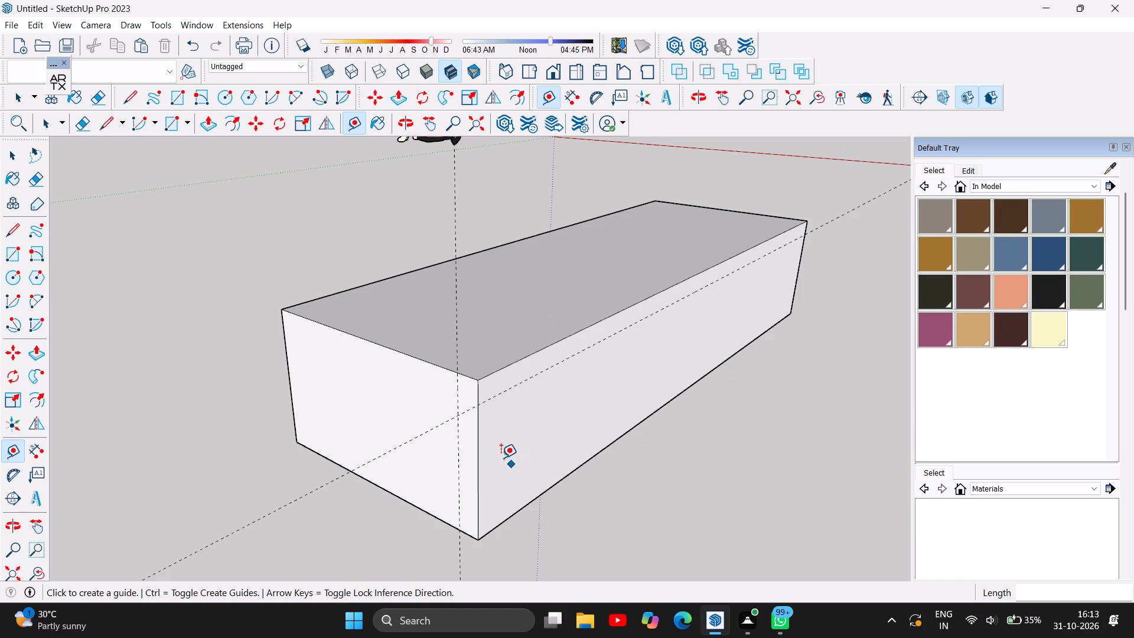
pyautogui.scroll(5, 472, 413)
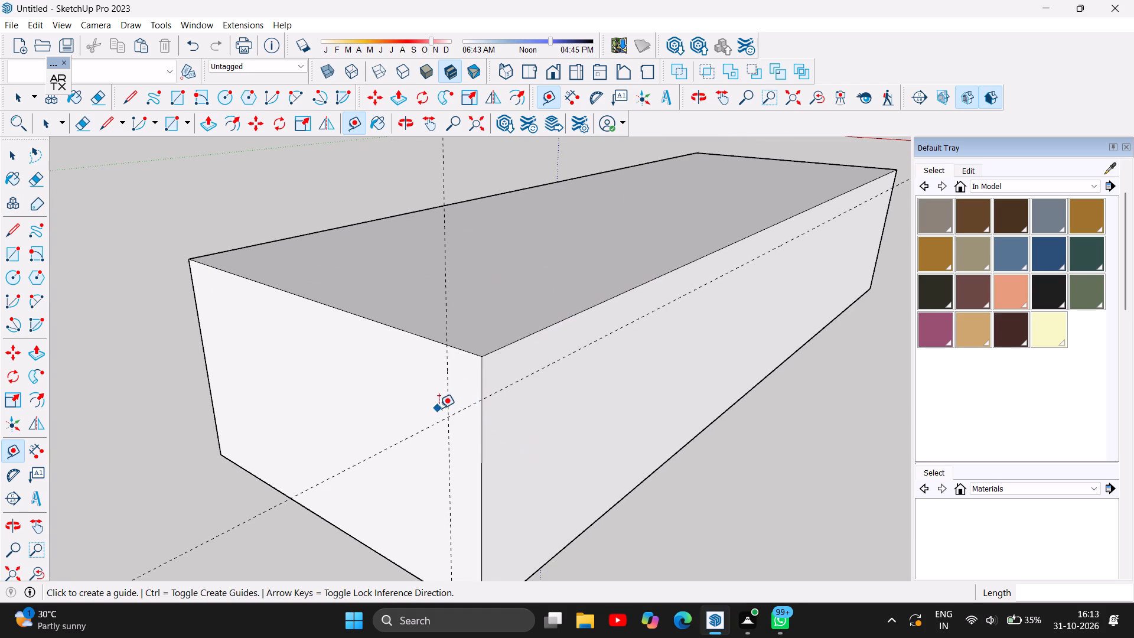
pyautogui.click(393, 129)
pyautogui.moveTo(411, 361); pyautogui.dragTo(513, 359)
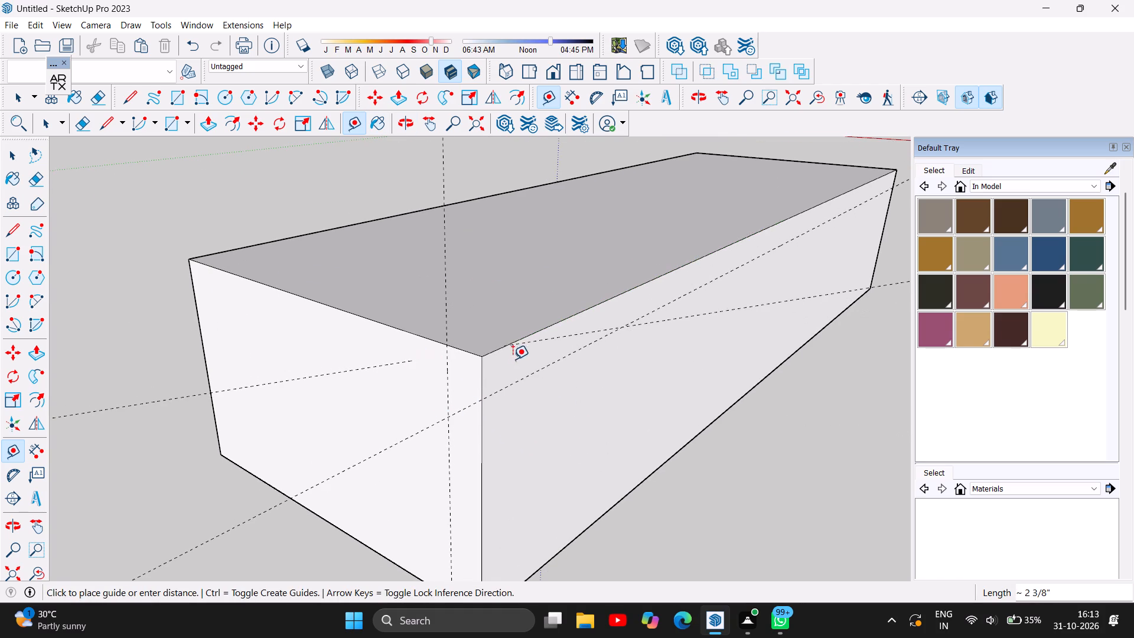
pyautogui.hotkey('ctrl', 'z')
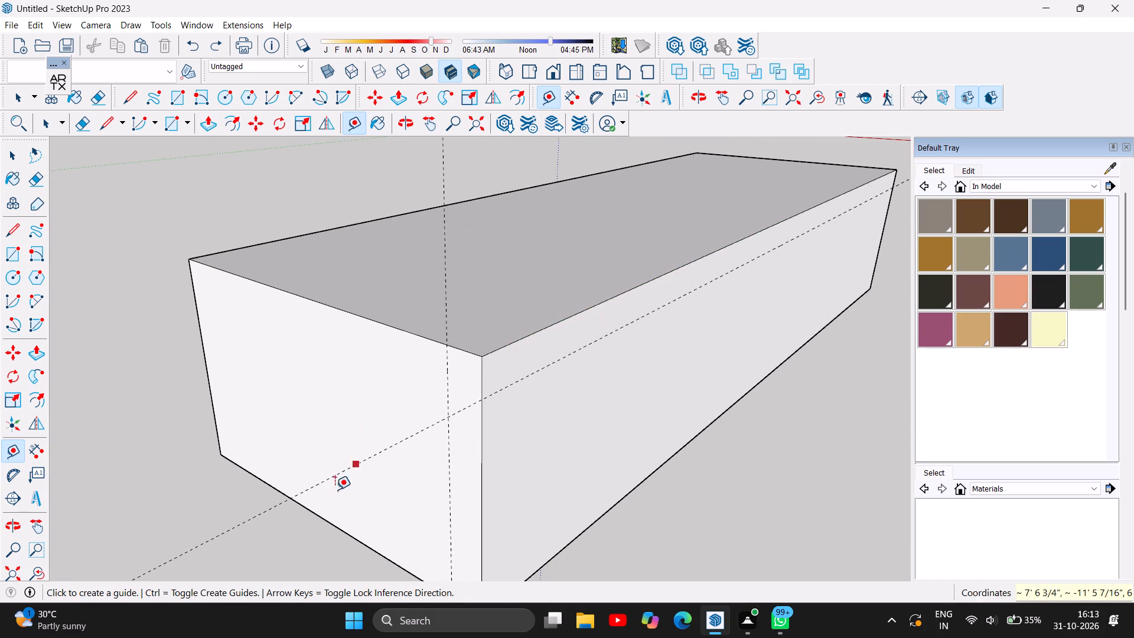
# Place a horizontal guide on the step block's short end face, 1" below its top edge.
pyautogui.click(406, 125)
pyautogui.moveTo(282, 366); pyautogui.dragTo(409, 323)
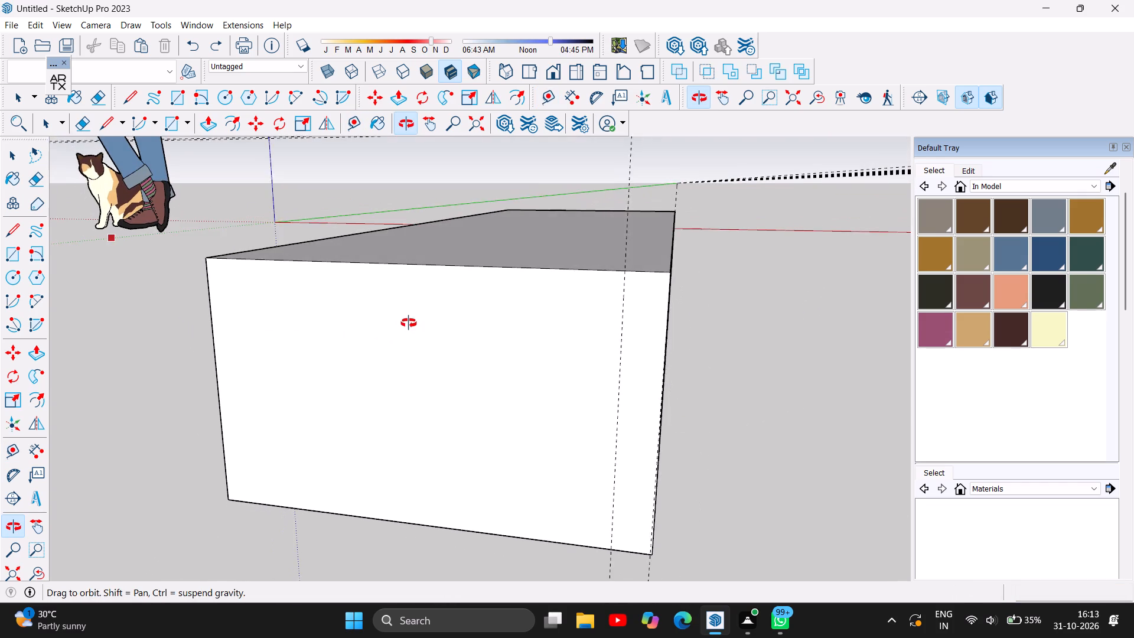
pyautogui.moveTo(409, 323); pyautogui.dragTo(407, 323)
pyautogui.press('t')
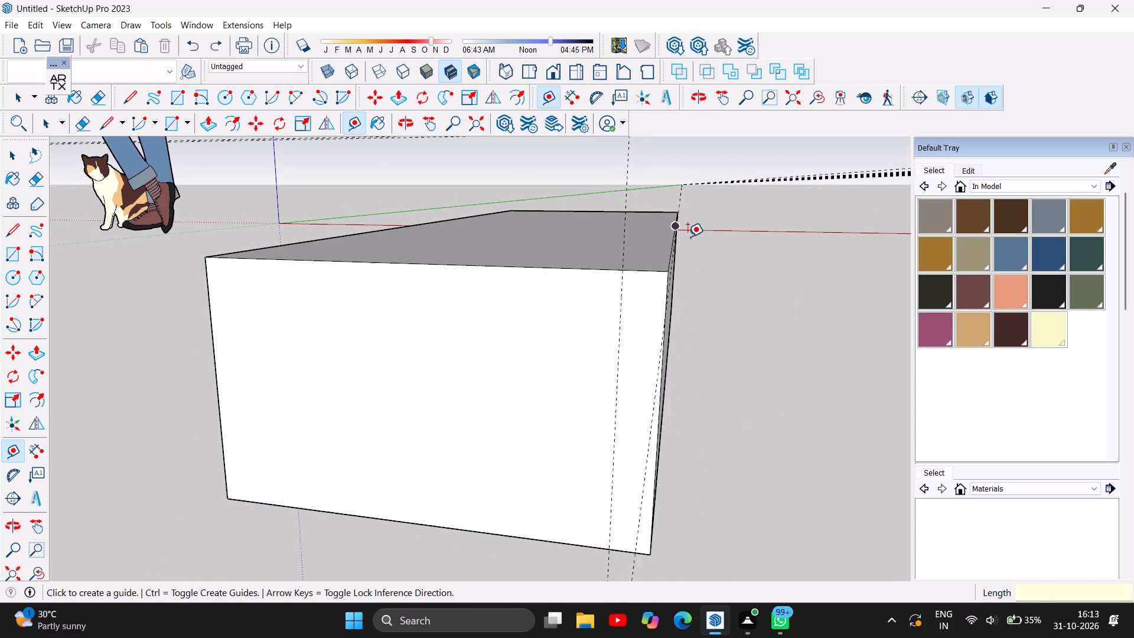
pyautogui.click(646, 268)
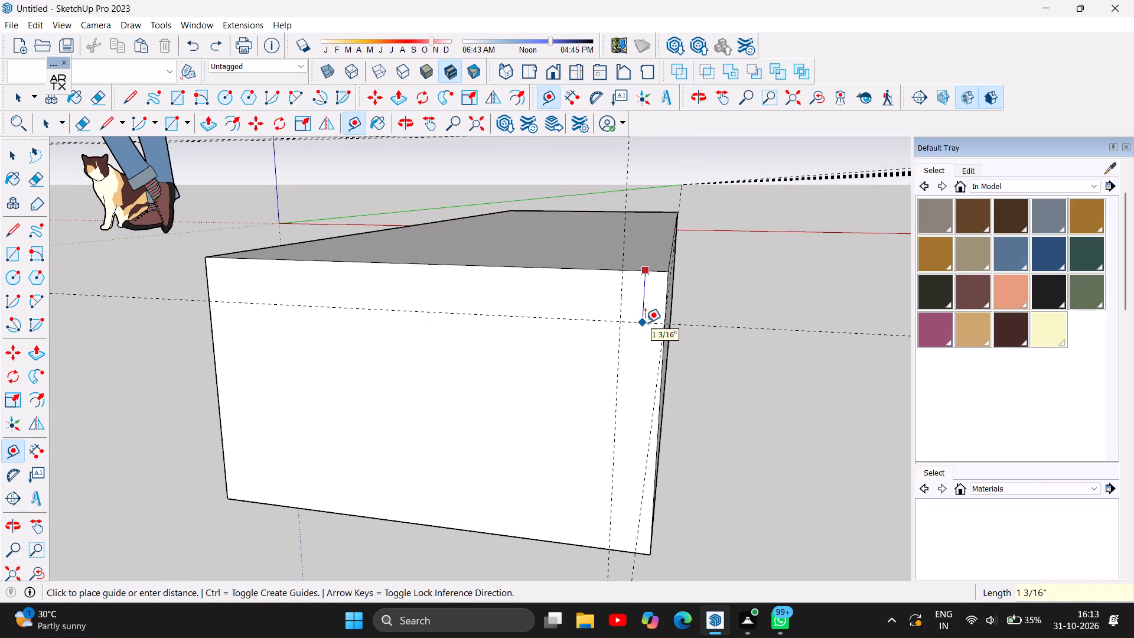
pyautogui.press('1')
pyautogui.press('Return')
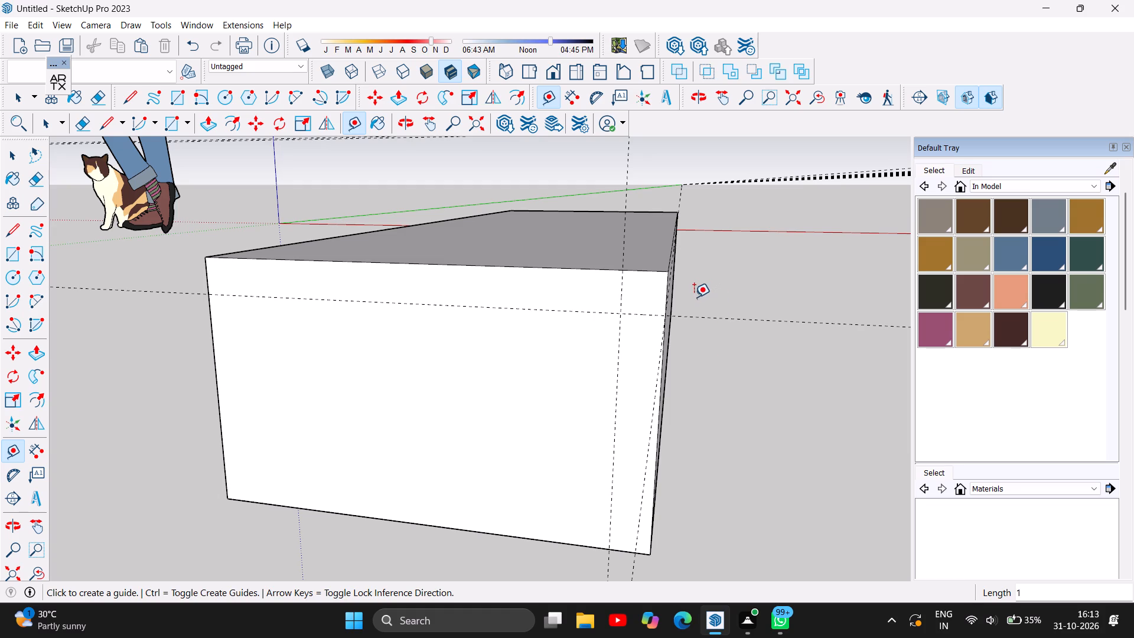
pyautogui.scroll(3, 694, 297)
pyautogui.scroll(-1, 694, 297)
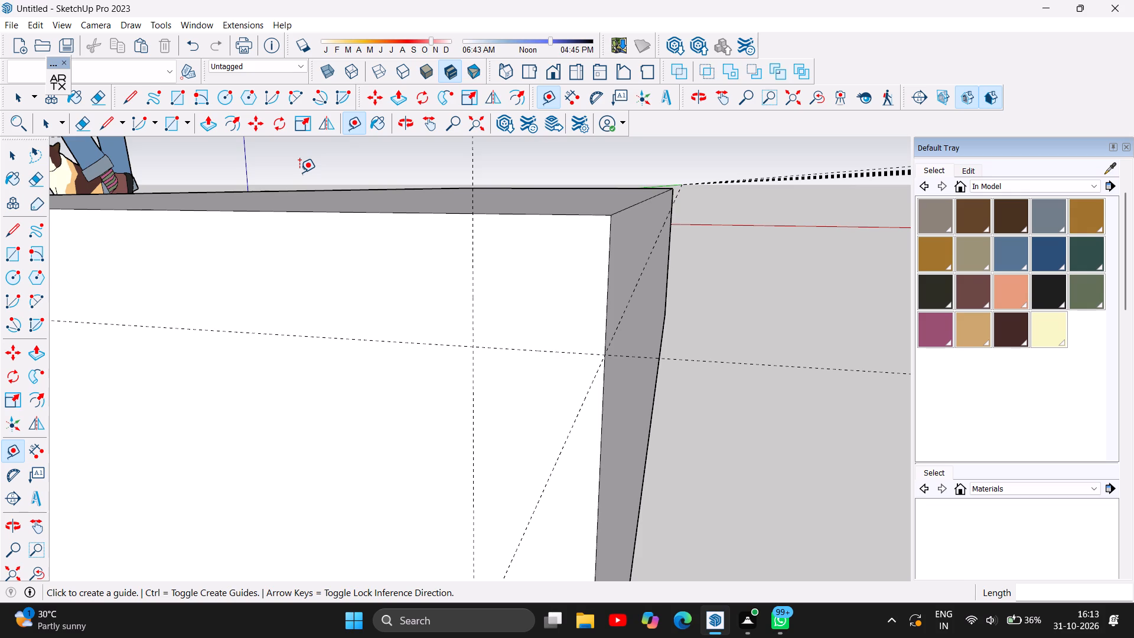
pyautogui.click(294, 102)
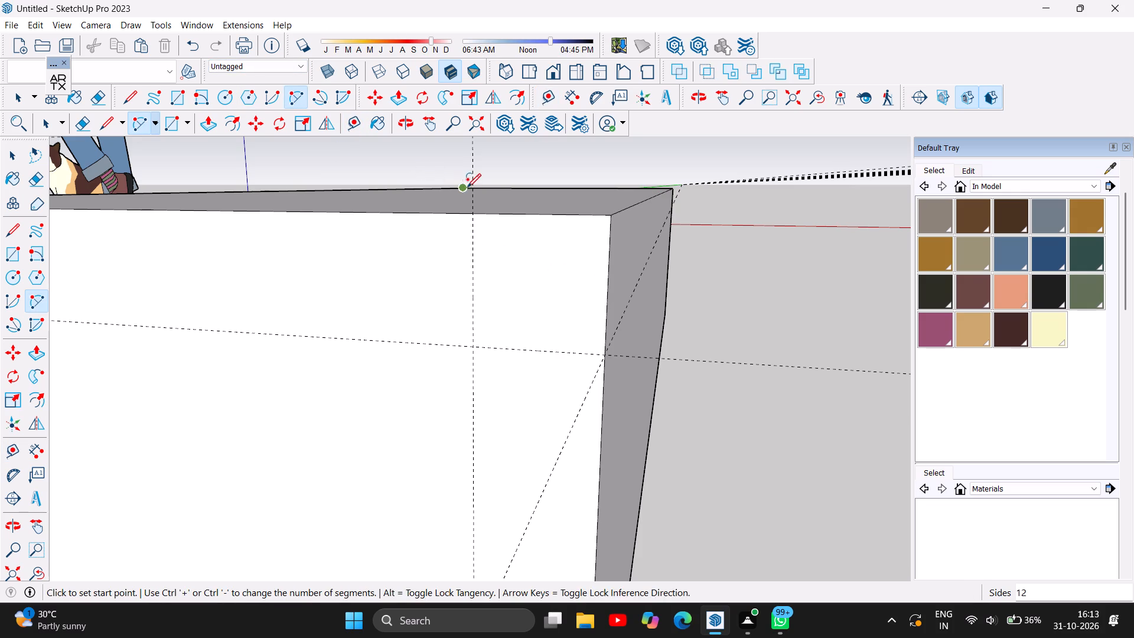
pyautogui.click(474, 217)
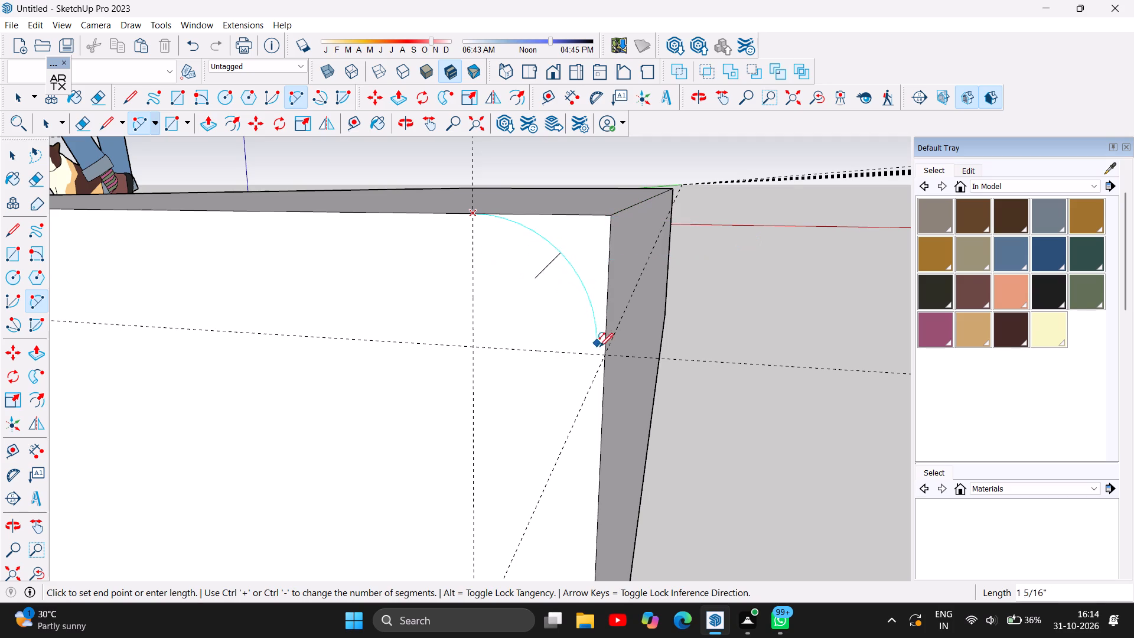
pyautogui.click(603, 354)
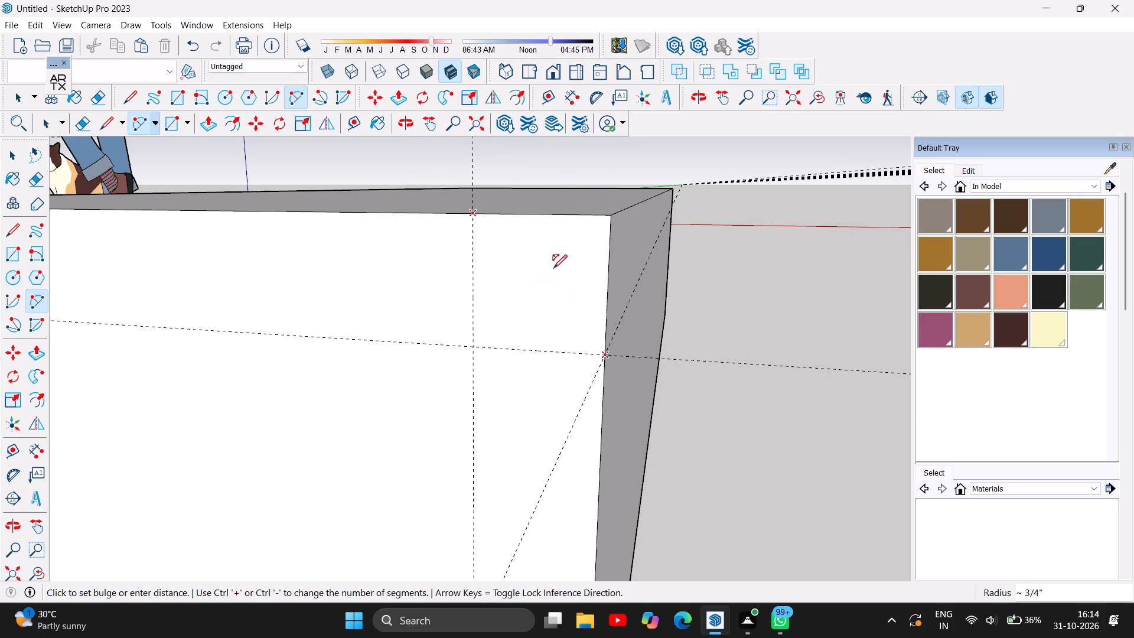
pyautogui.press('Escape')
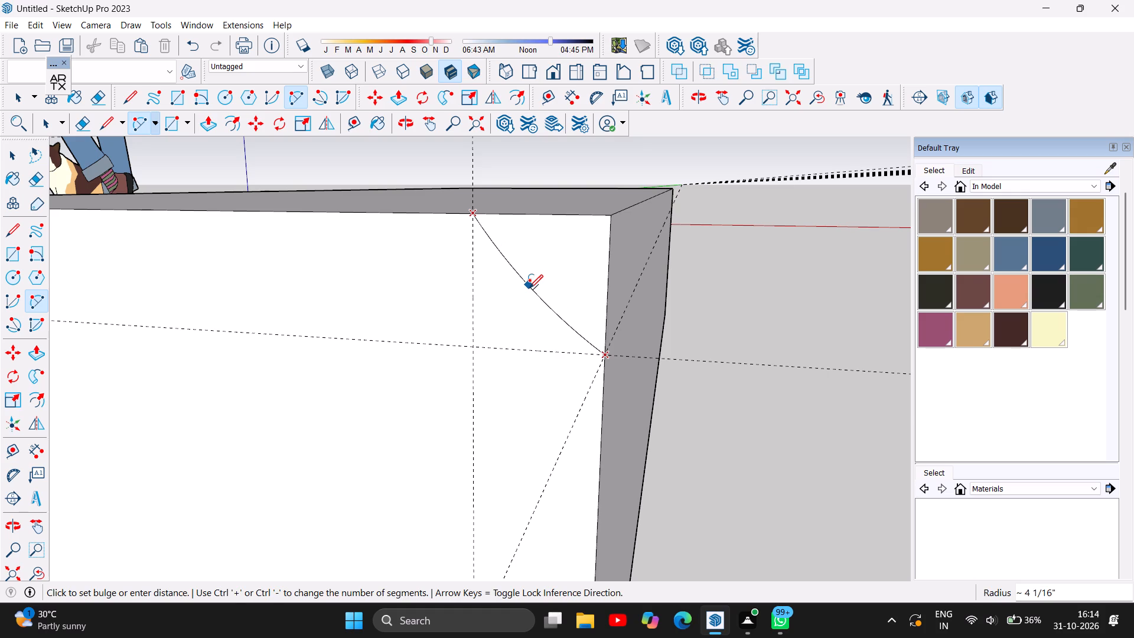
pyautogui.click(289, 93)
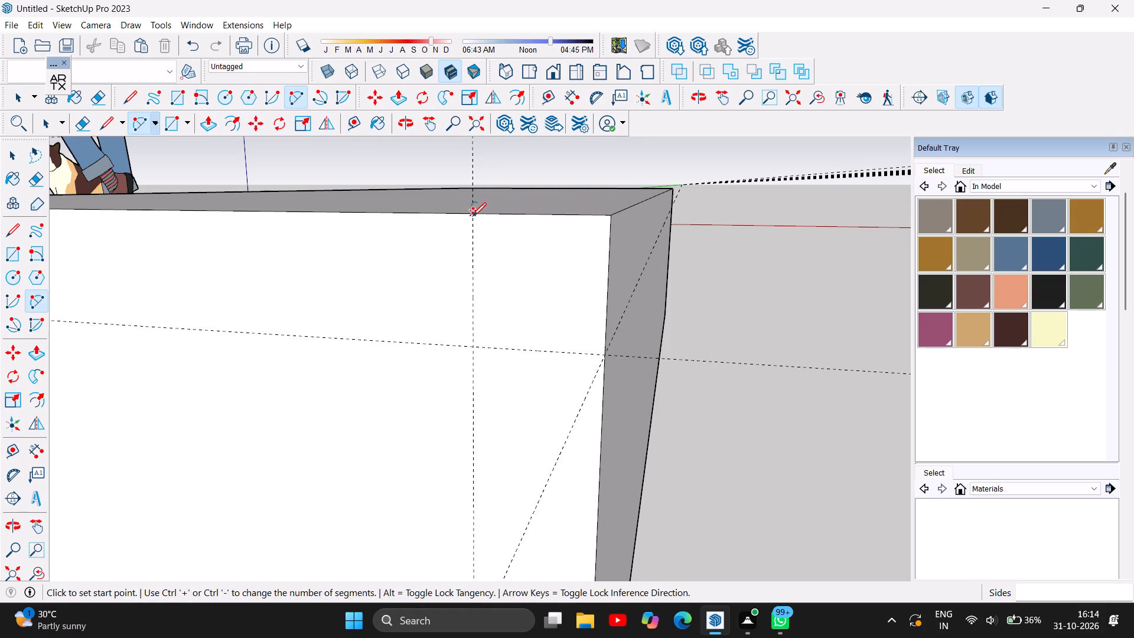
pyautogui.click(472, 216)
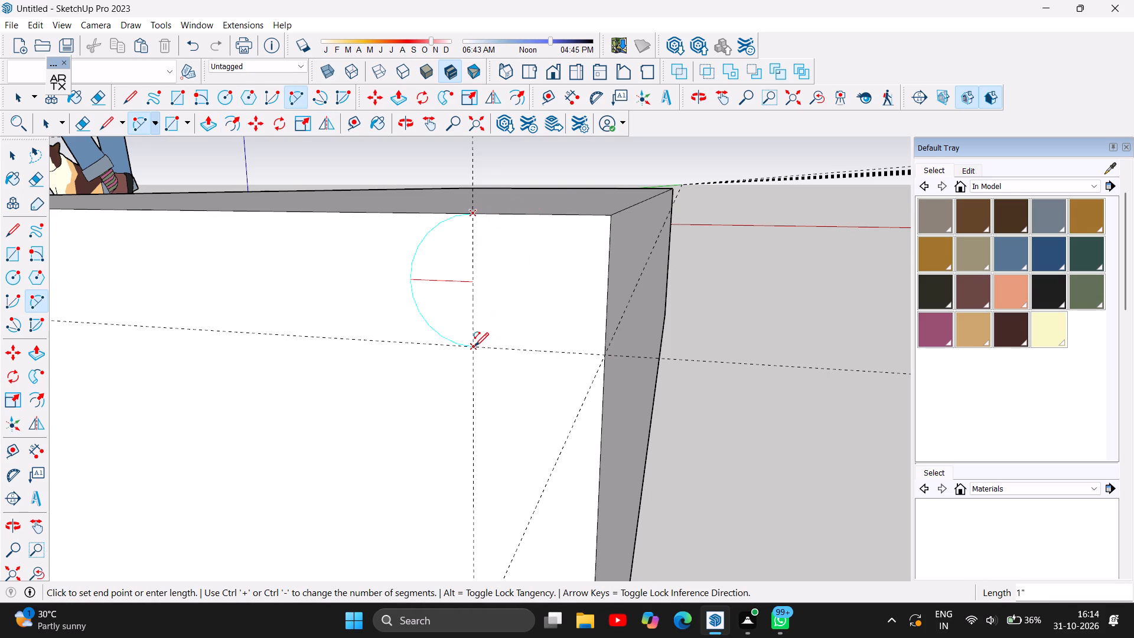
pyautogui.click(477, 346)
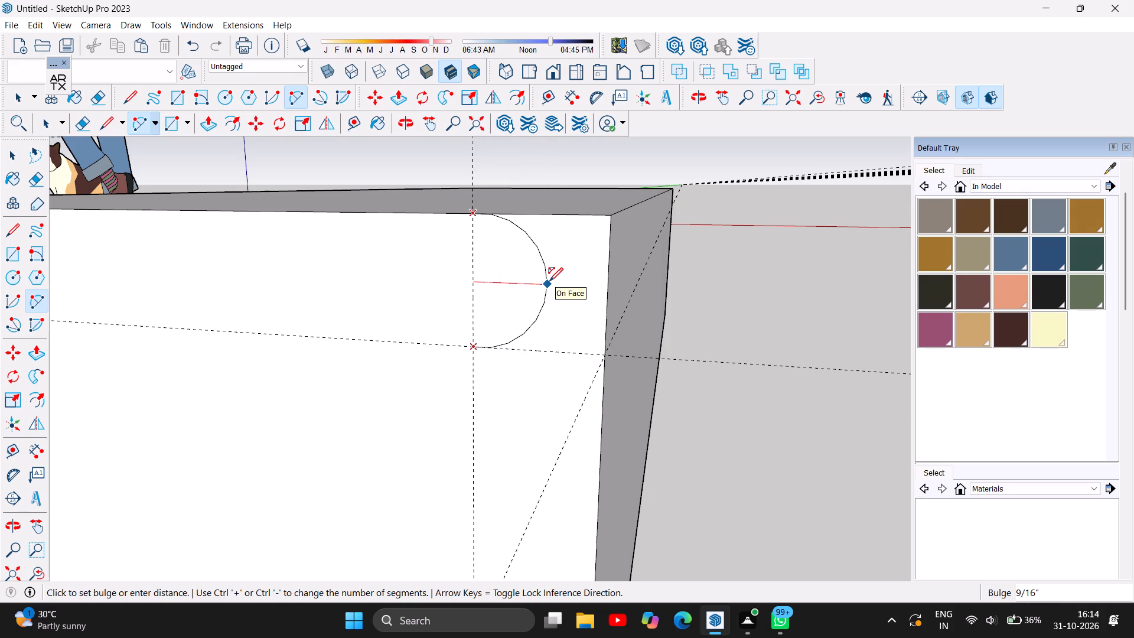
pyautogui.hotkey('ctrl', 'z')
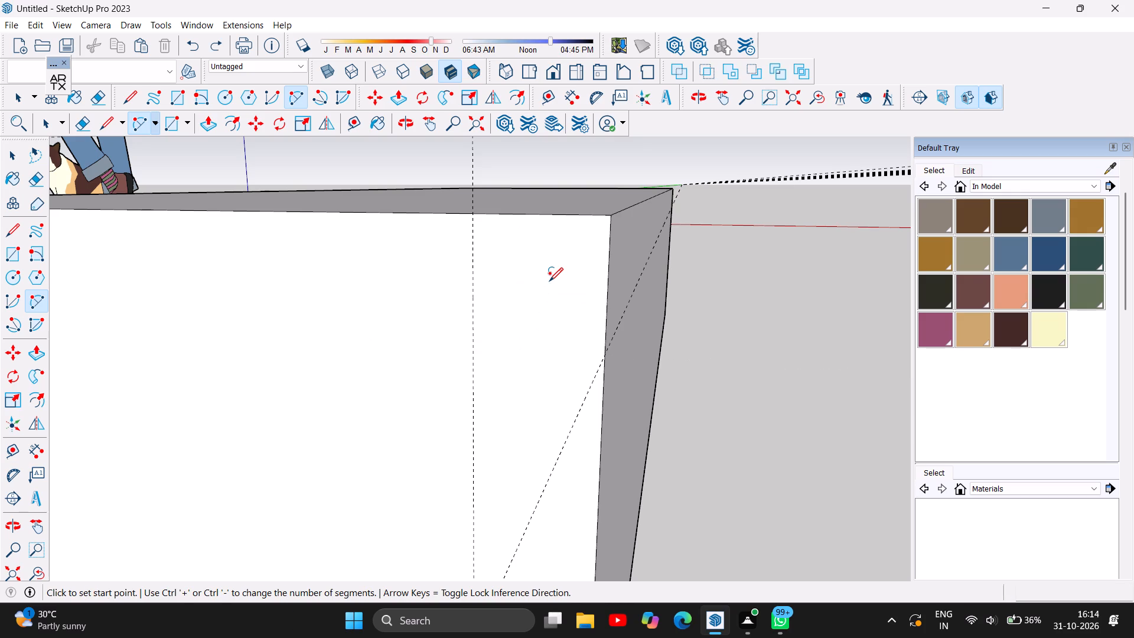
# Place a vertical guide on the step block's short end face, 6" in from the corner edge shared with the long face.
pyautogui.press('t')
pyautogui.click(607, 278)
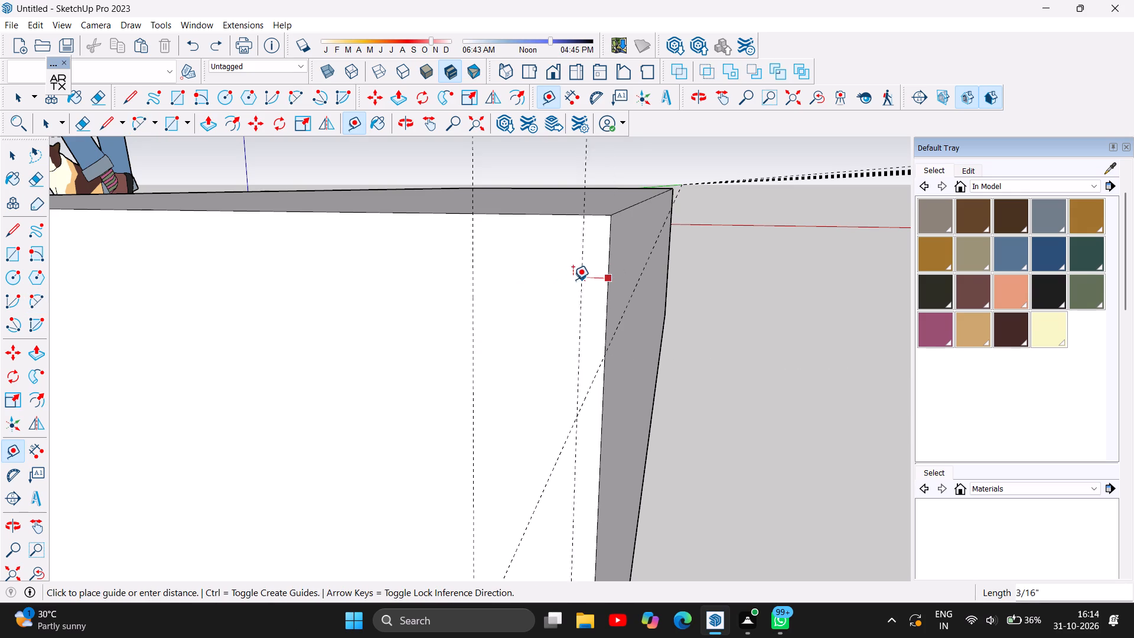
pyautogui.press('6')
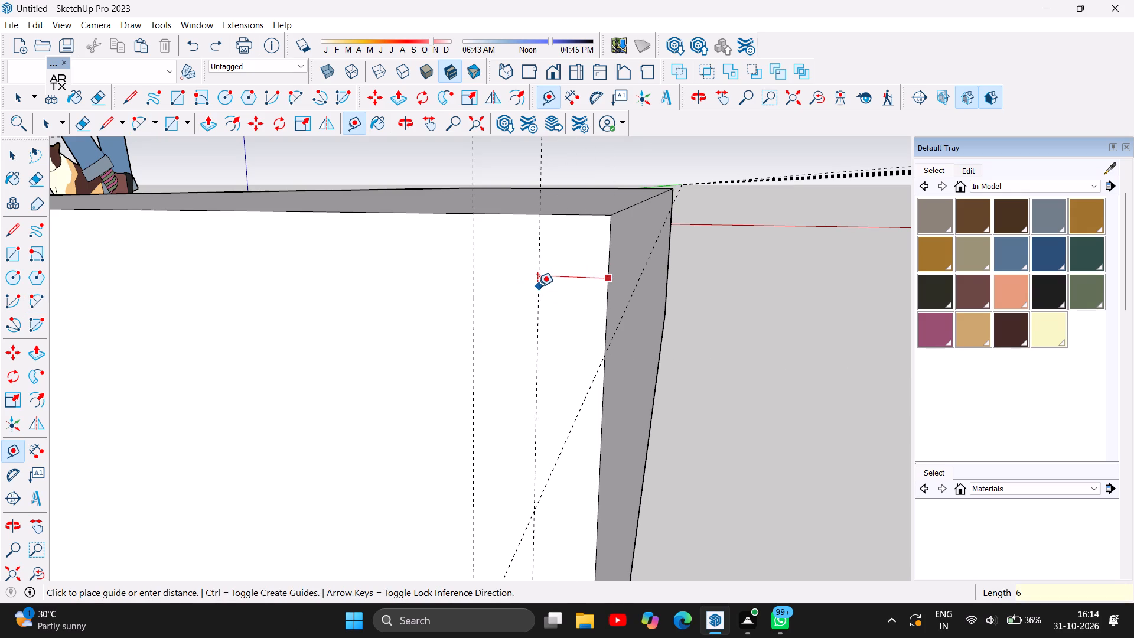
pyautogui.press('Return')
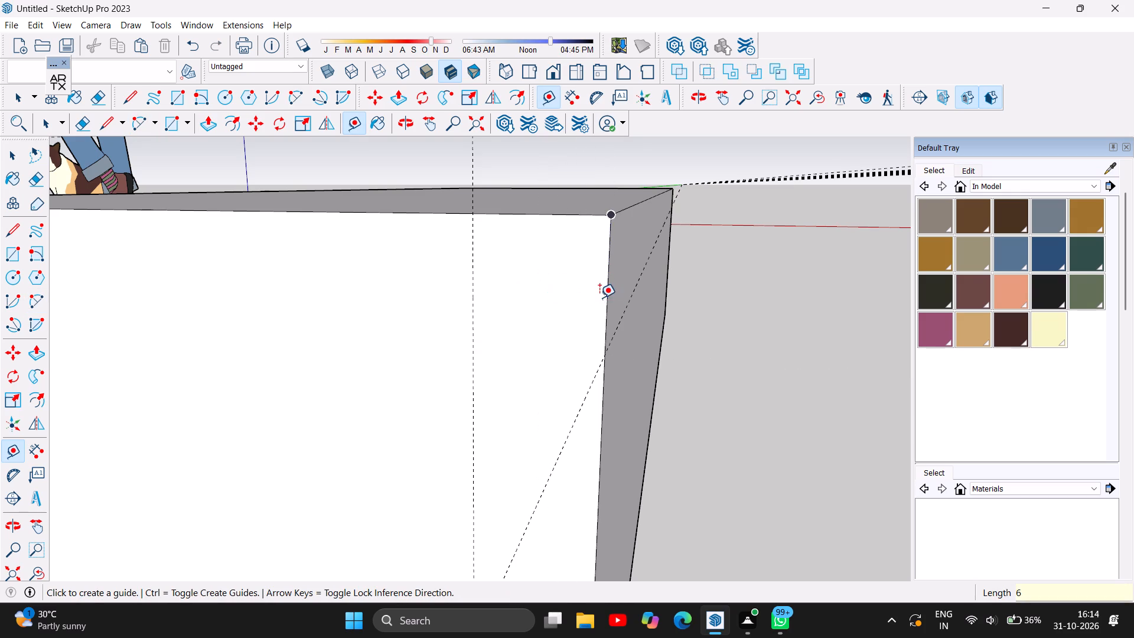
pyautogui.click(610, 298)
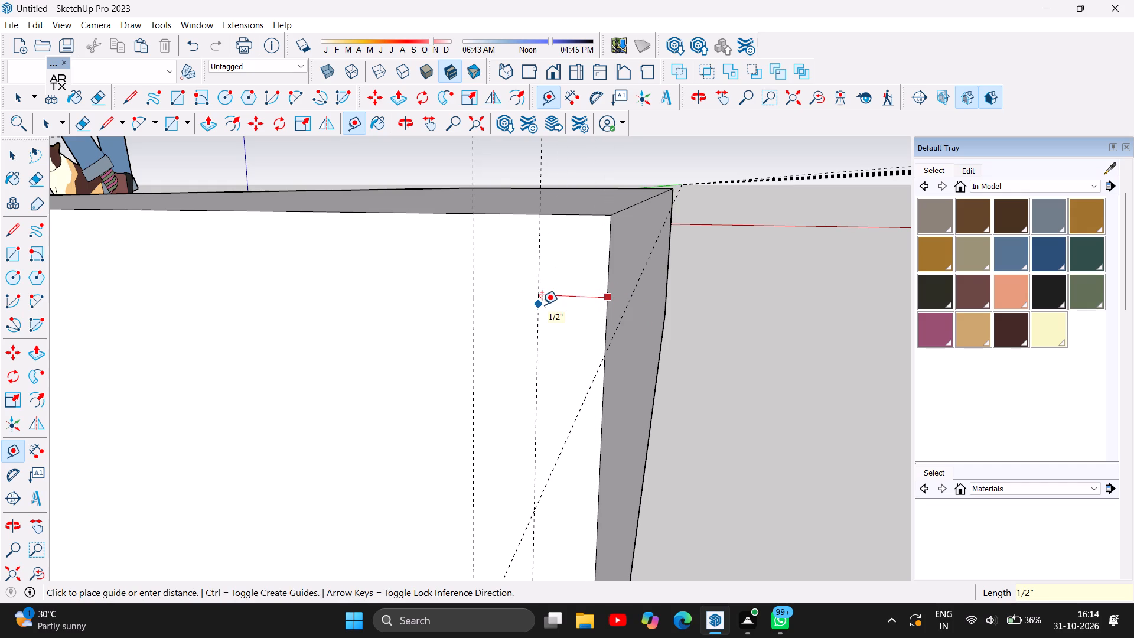
pyautogui.press('6')
pyautogui.press('Return')
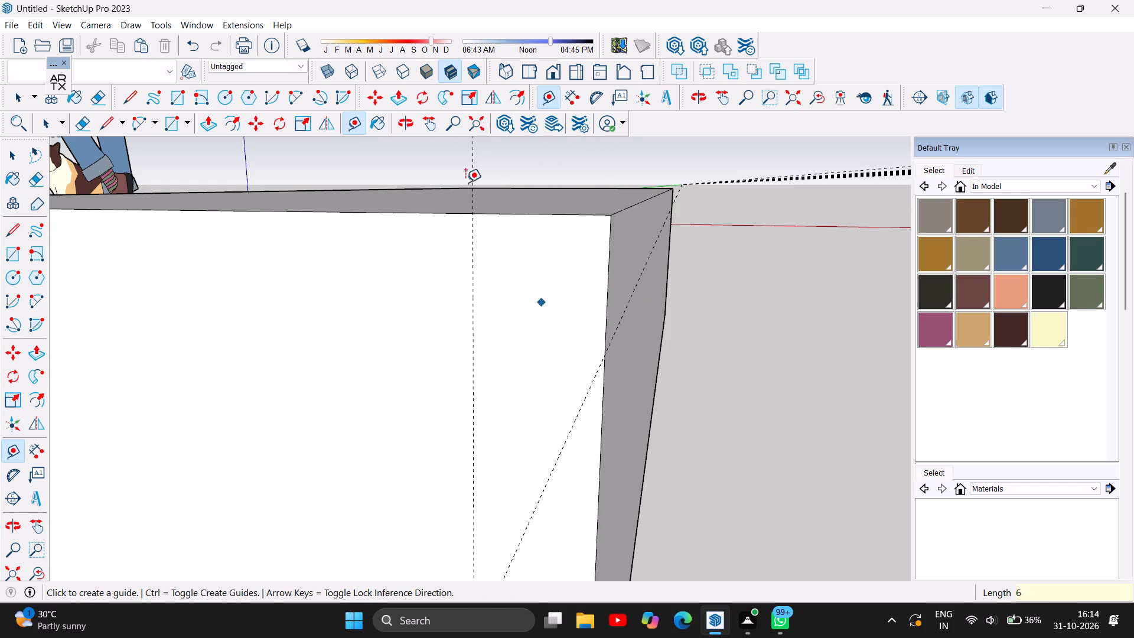
pyautogui.click(406, 118)
pyautogui.moveTo(350, 326); pyautogui.dragTo(407, 327)
pyautogui.press('t')
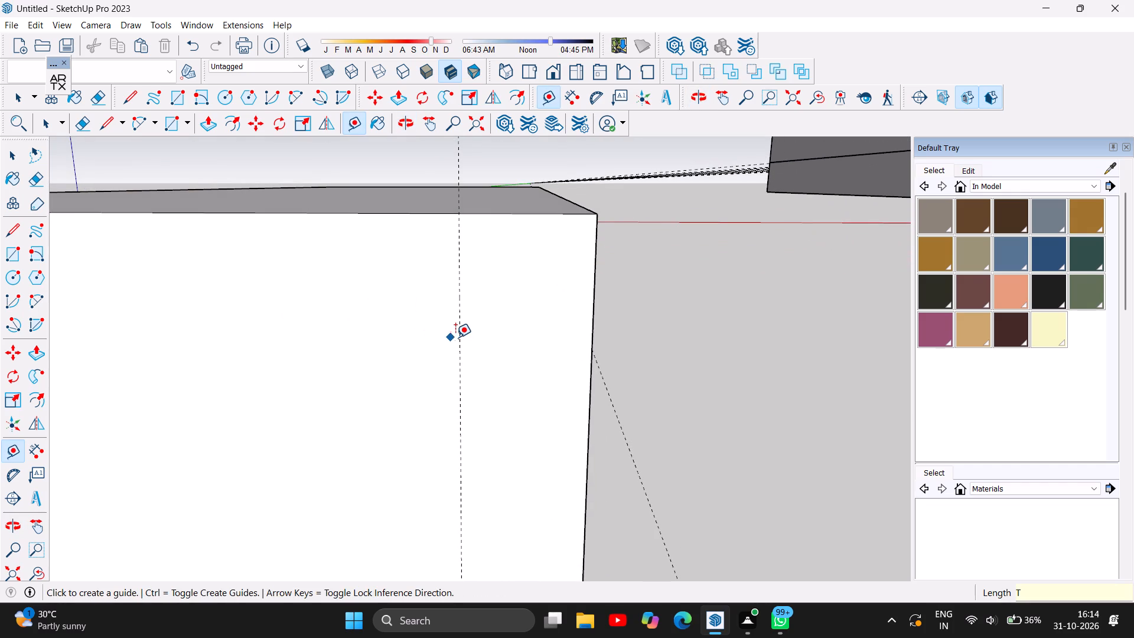
pyautogui.click(591, 306)
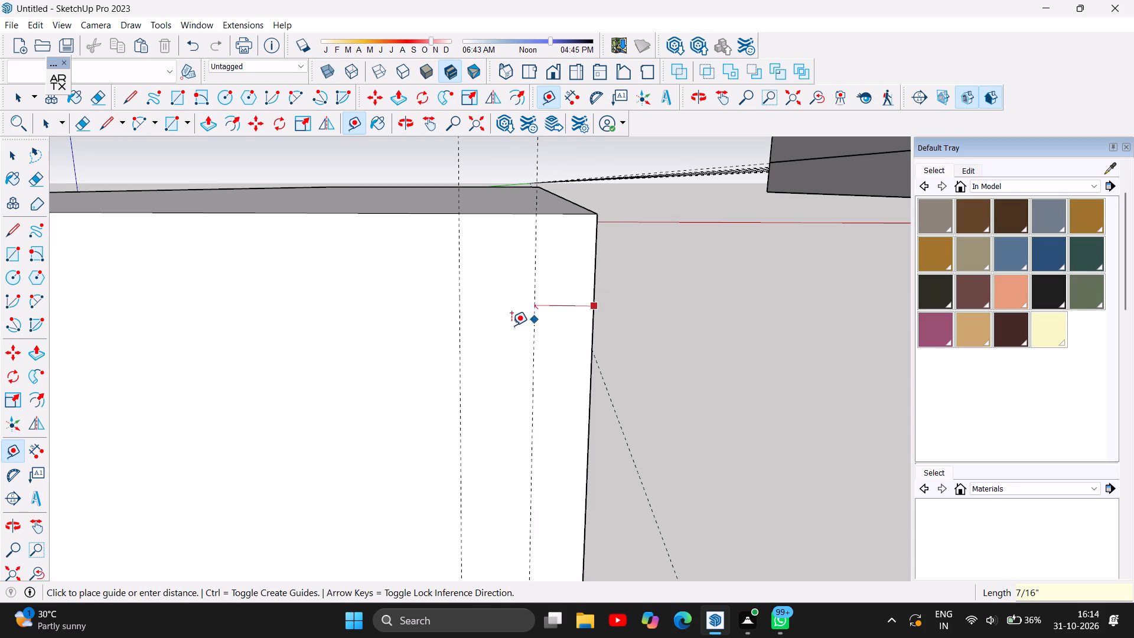
pyautogui.press('6')
pyautogui.press('Return')
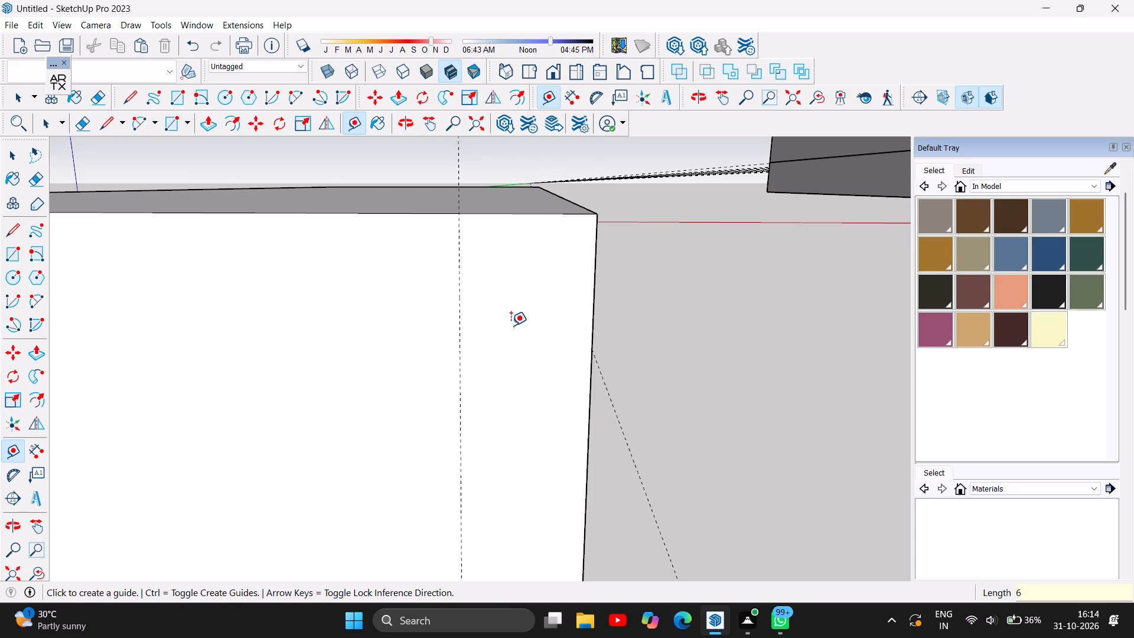
# Place a vertical guide 6" from the existing 1" vertical guide on the end face, offset toward the corner edge.
pyautogui.scroll(-3, 422, 333)
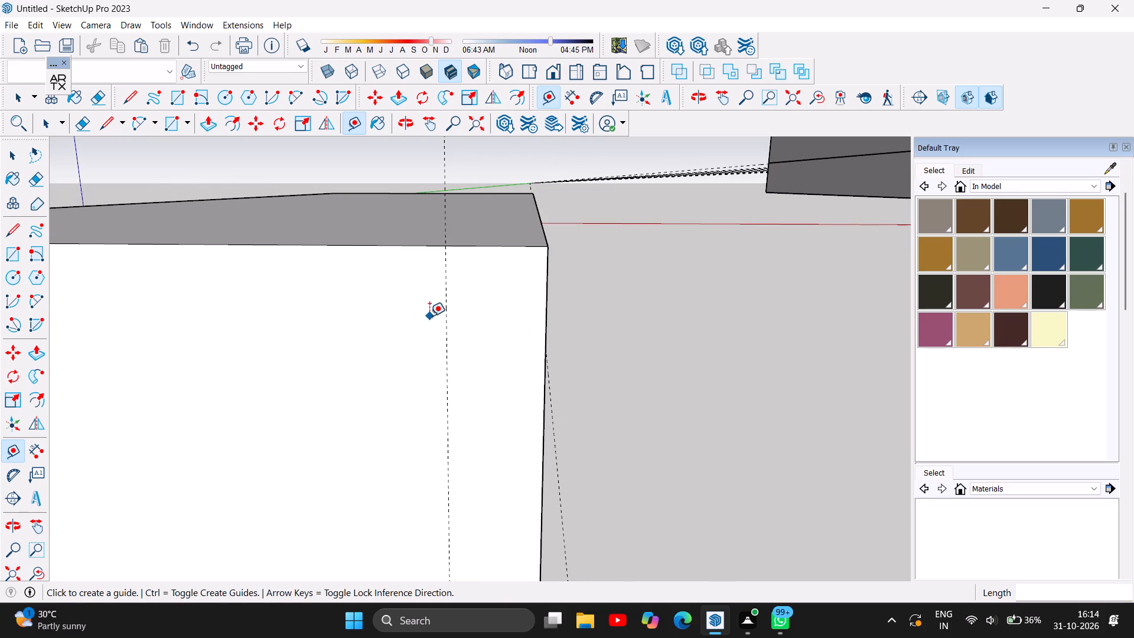
pyautogui.click(445, 308)
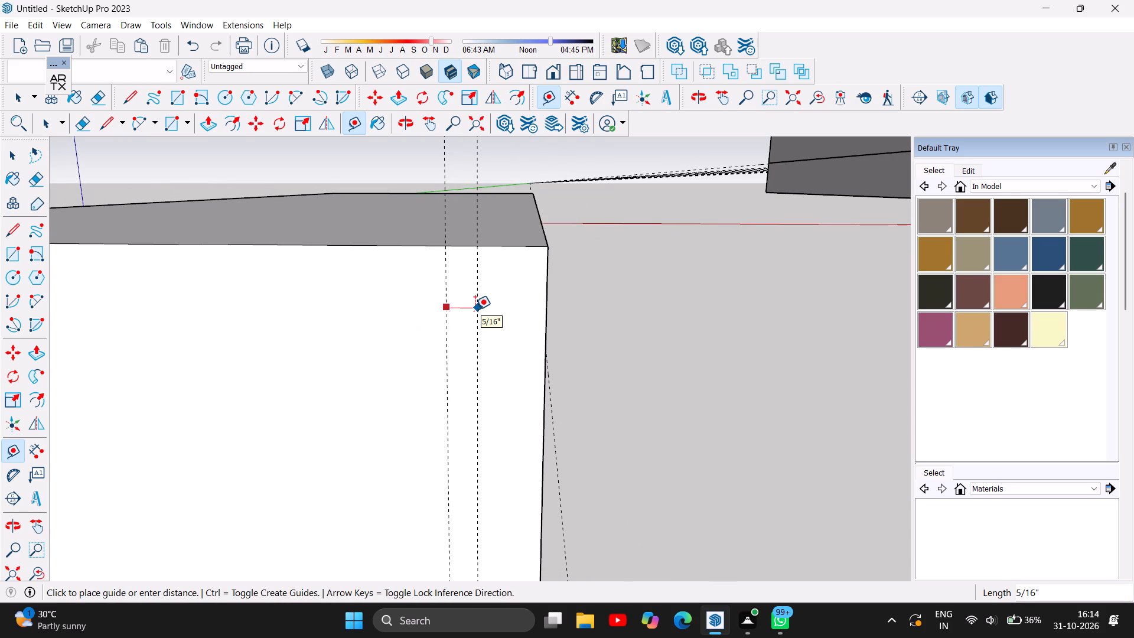
pyautogui.press('6')
pyautogui.press('Return')
# Repeat the 6" vertical guide offset from the end face's corner edge, working closer to the upper corner.
pyautogui.scroll(-2, 518, 323)
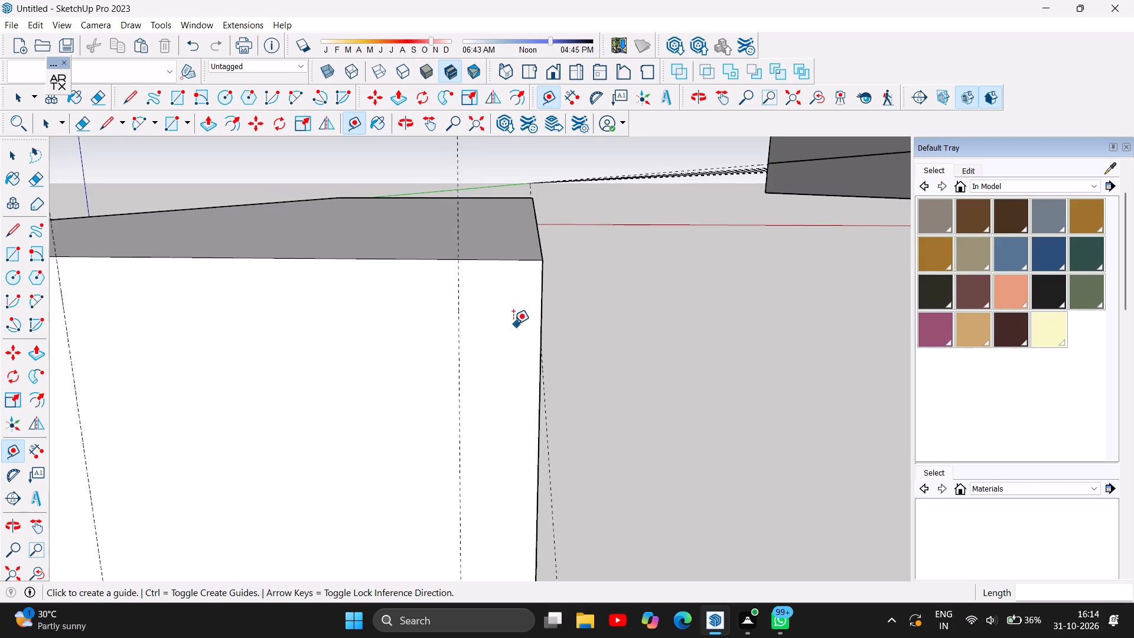
pyautogui.scroll(-2, 513, 324)
pyautogui.click(405, 125)
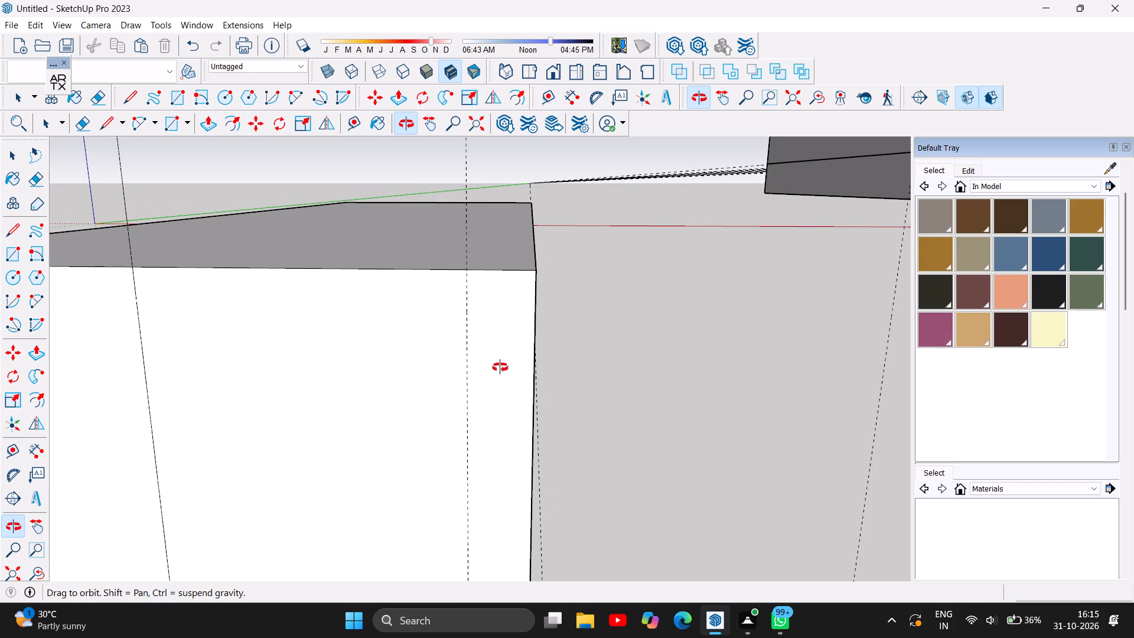
pyautogui.moveTo(530, 346); pyautogui.dragTo(405, 296)
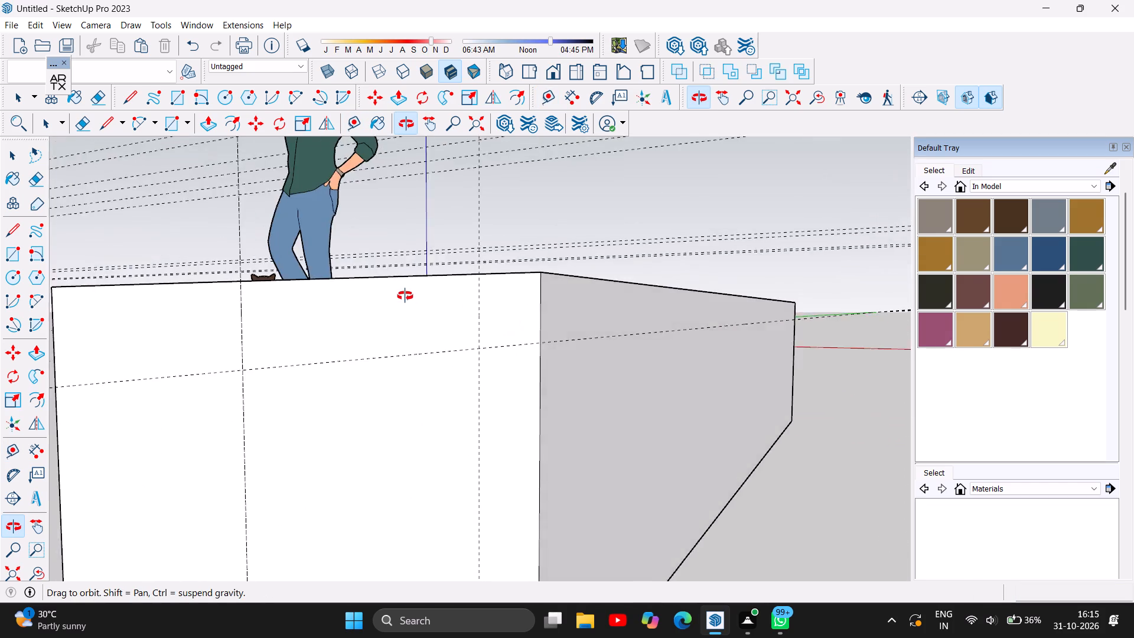
pyautogui.moveTo(405, 296); pyautogui.dragTo(525, 322)
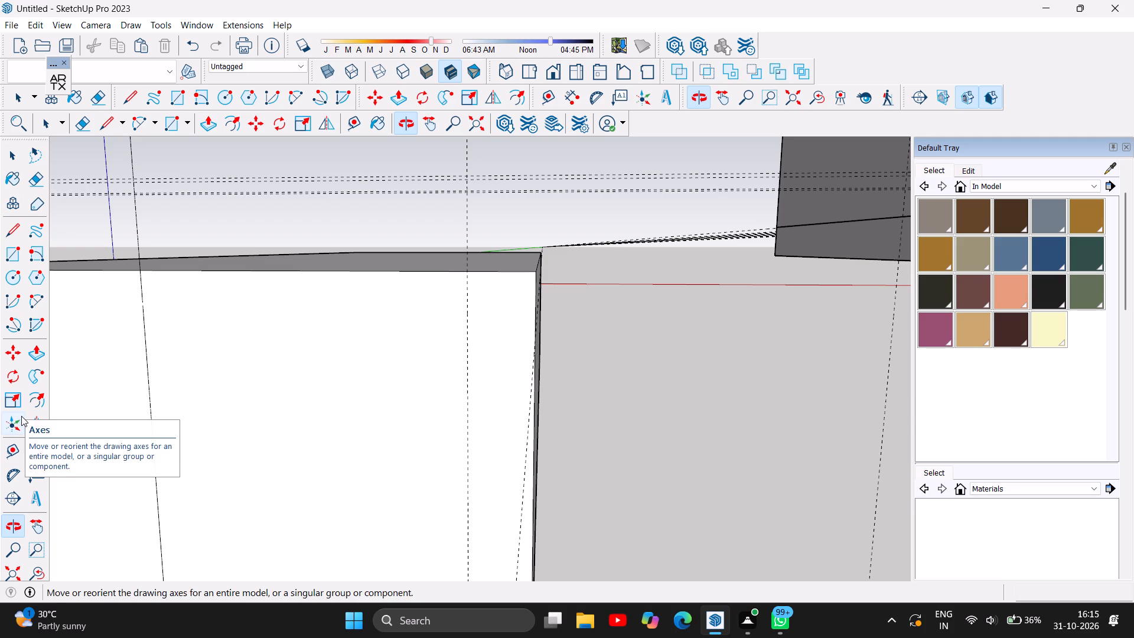
pyautogui.click(17, 453)
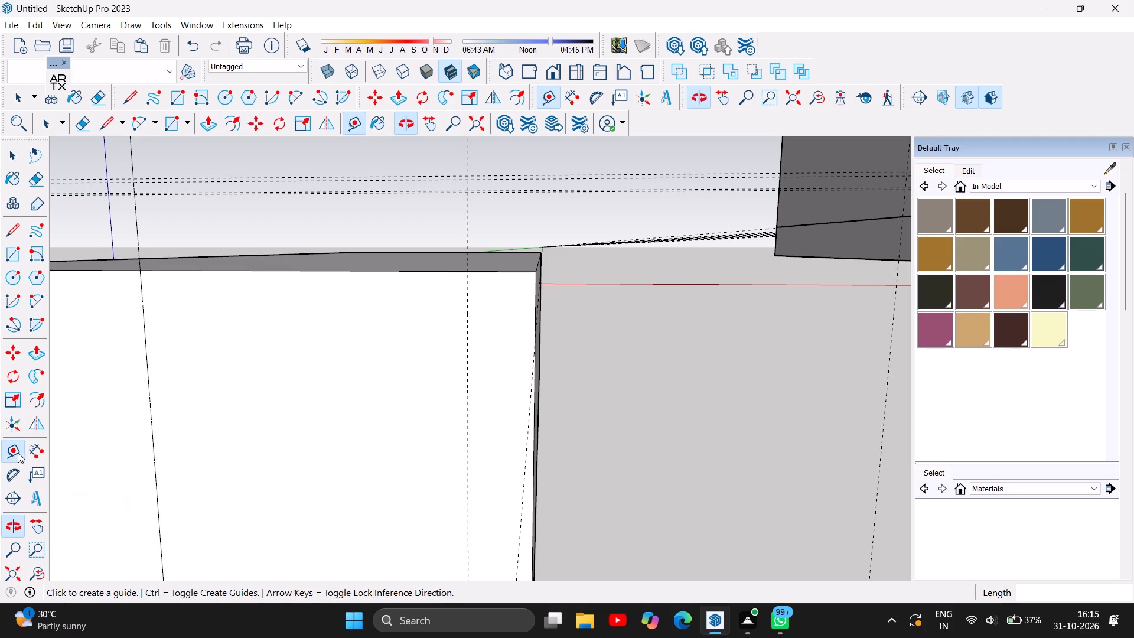
pyautogui.click(535, 322)
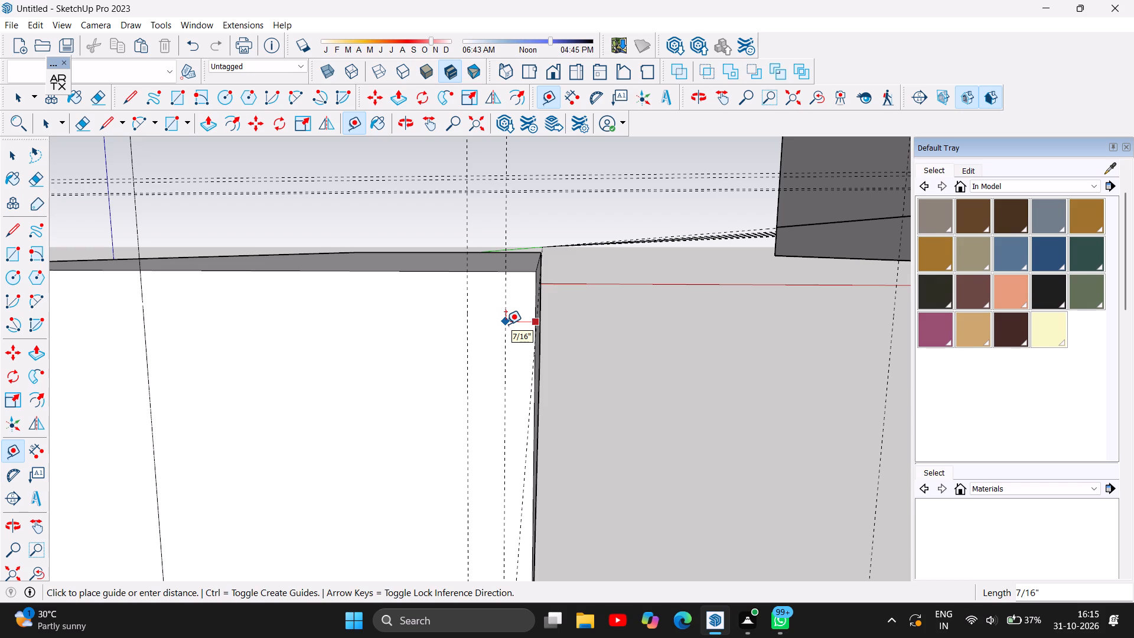
pyautogui.press('6')
pyautogui.press('Return')
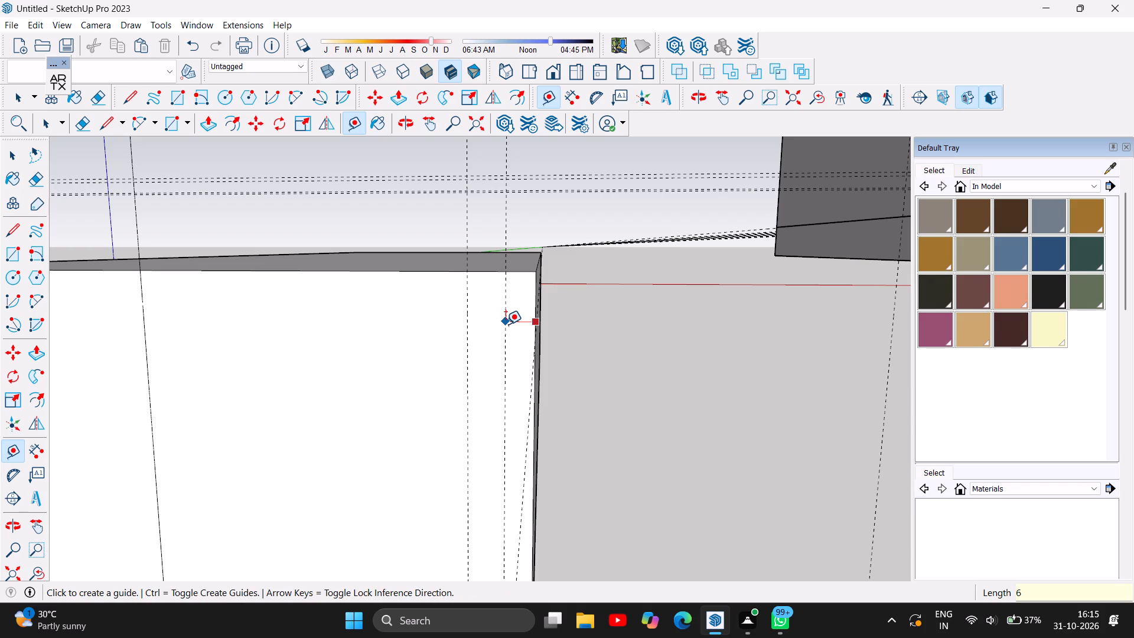
pyautogui.scroll(-5, 536, 380)
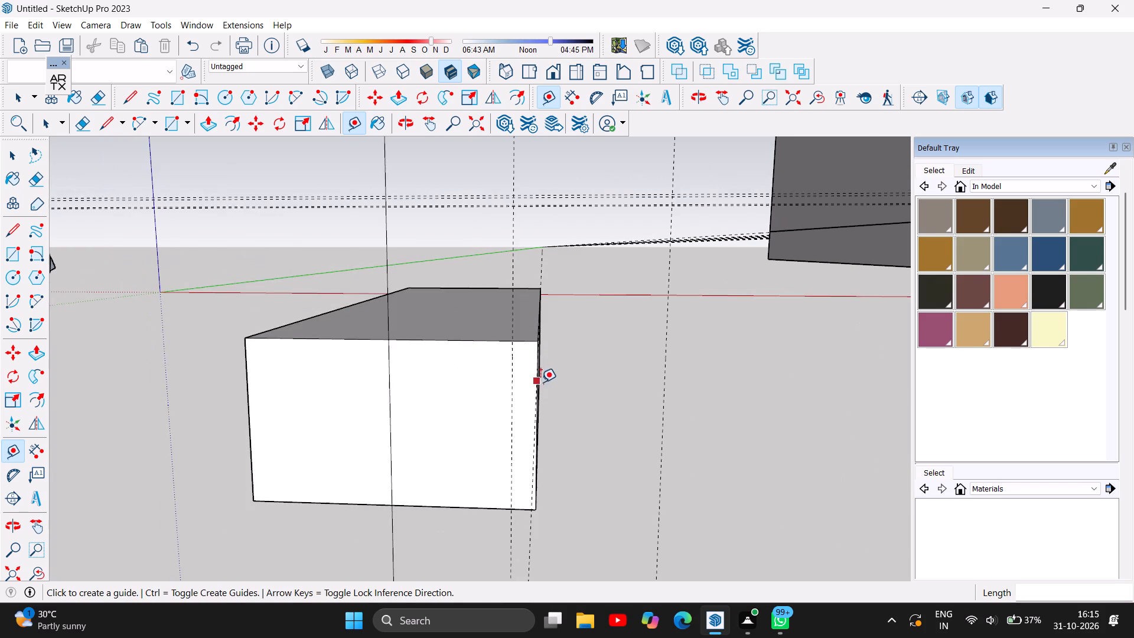
pyautogui.scroll(-3, 566, 373)
pyautogui.scroll(8, 530, 400)
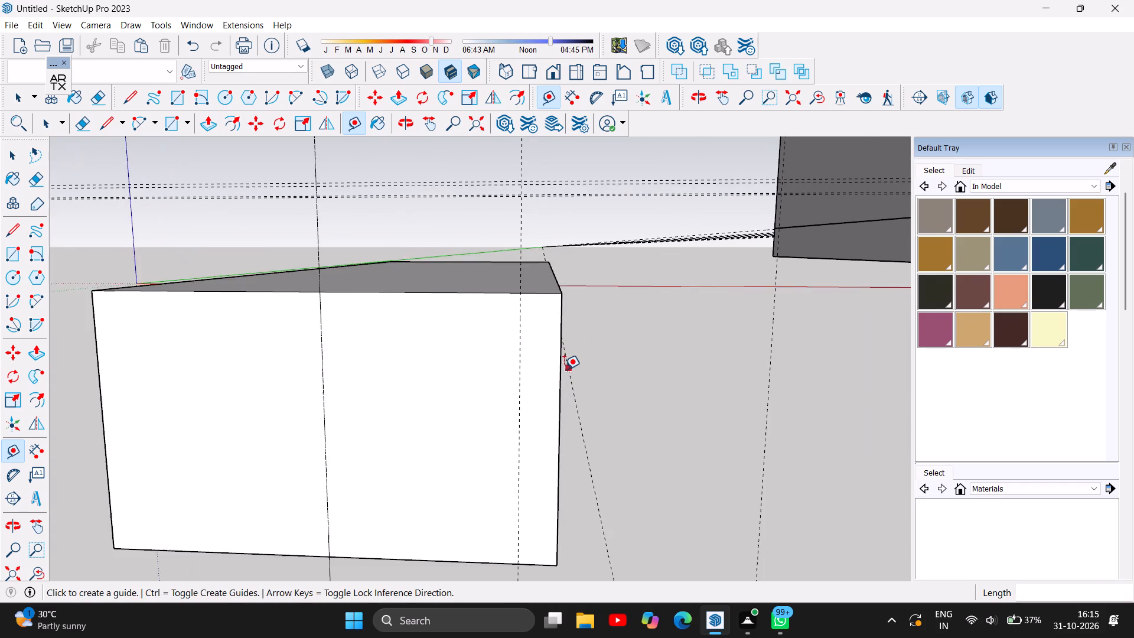
pyautogui.scroll(1, 586, 331)
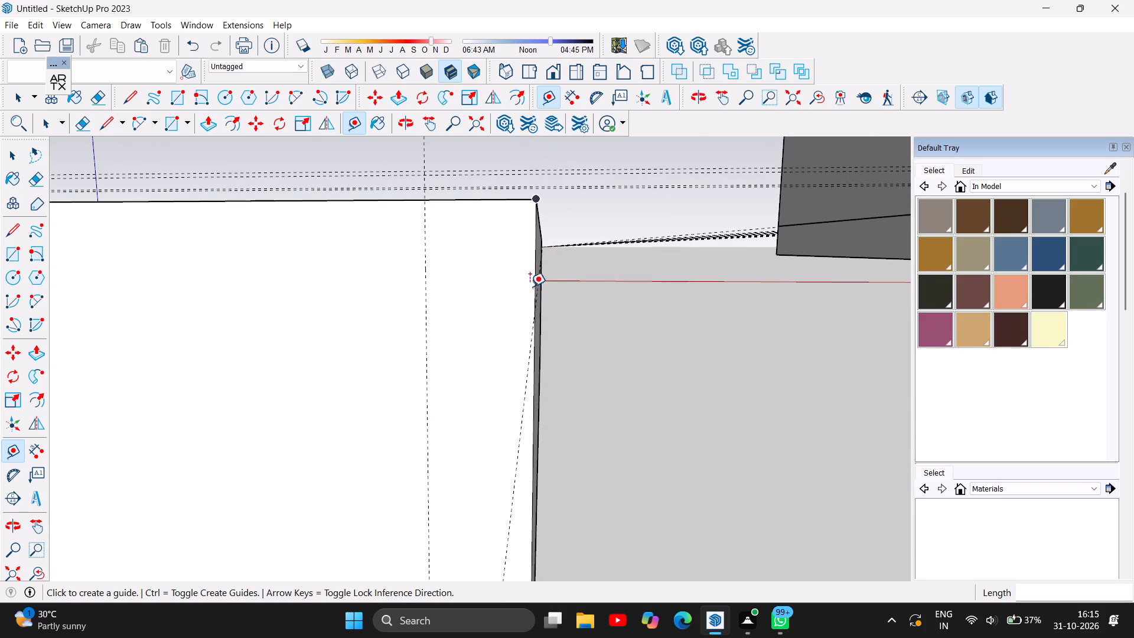
pyautogui.click(536, 247)
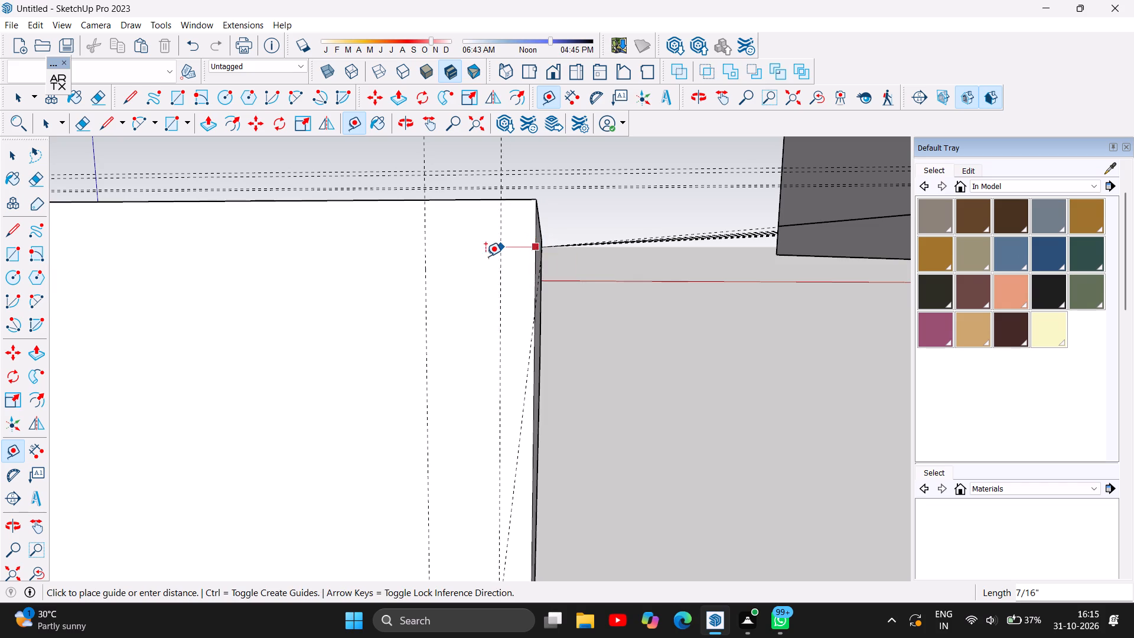
pyautogui.press('6')
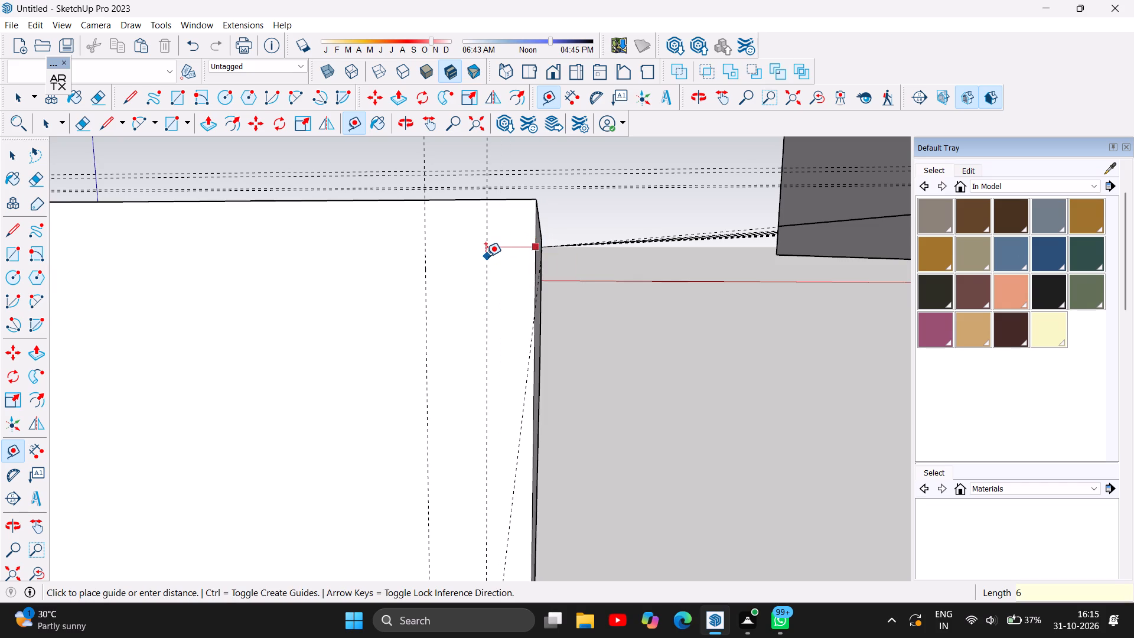
pyautogui.press('Return')
# Place a vertical guide about 1/2" from the 1" vertical guide on the end face, toward the corner edge.
pyautogui.click(426, 288)
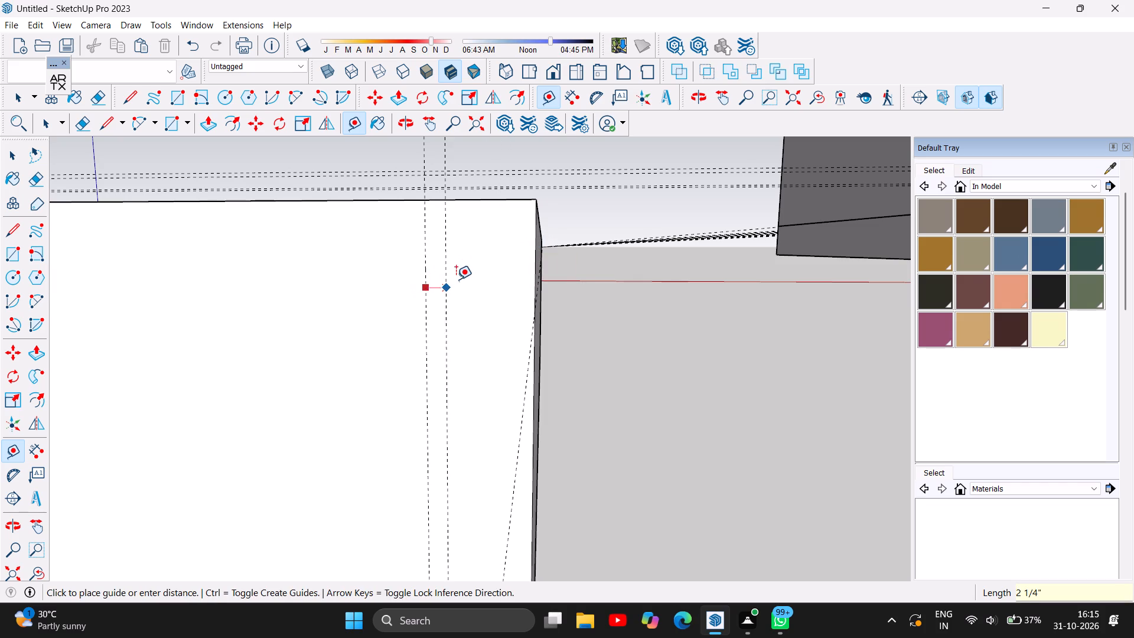
pyautogui.click(478, 307)
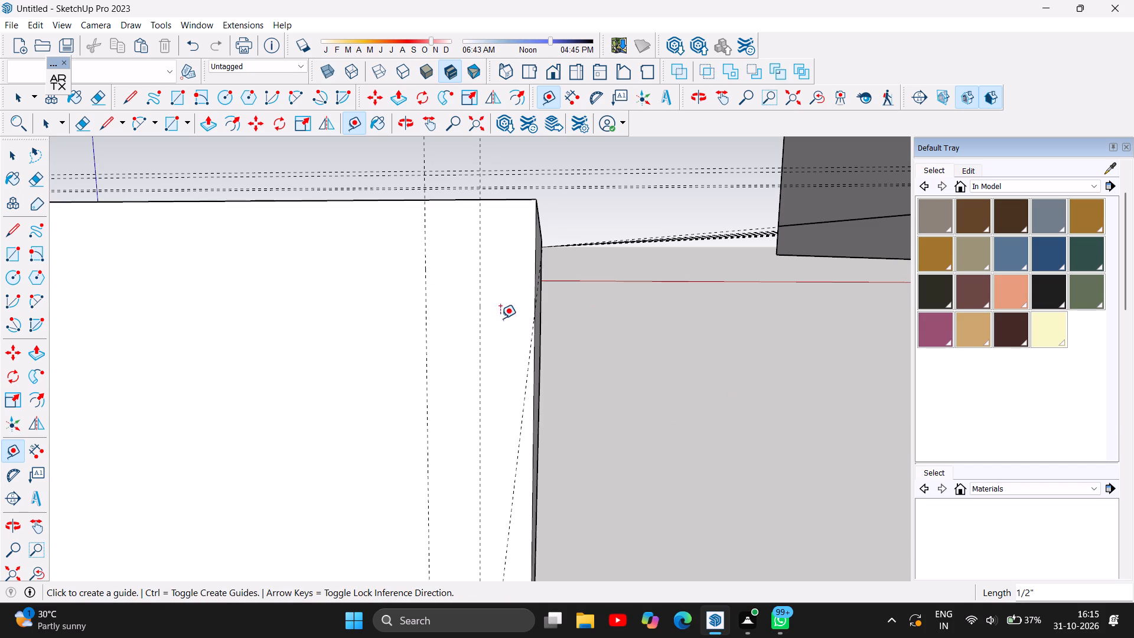
# Place a horizontal guide on the step block's short end face, 1" below its top edge.
pyautogui.scroll(1, 558, 480)
pyautogui.scroll(-6, 549, 504)
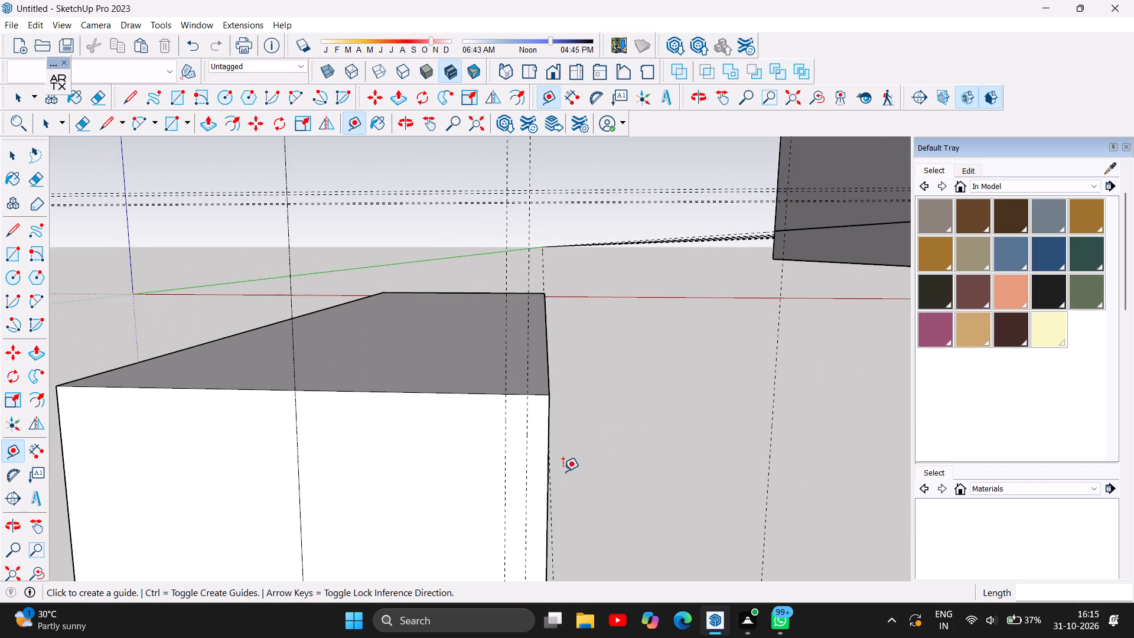
pyautogui.scroll(2, 545, 455)
pyautogui.click(530, 383)
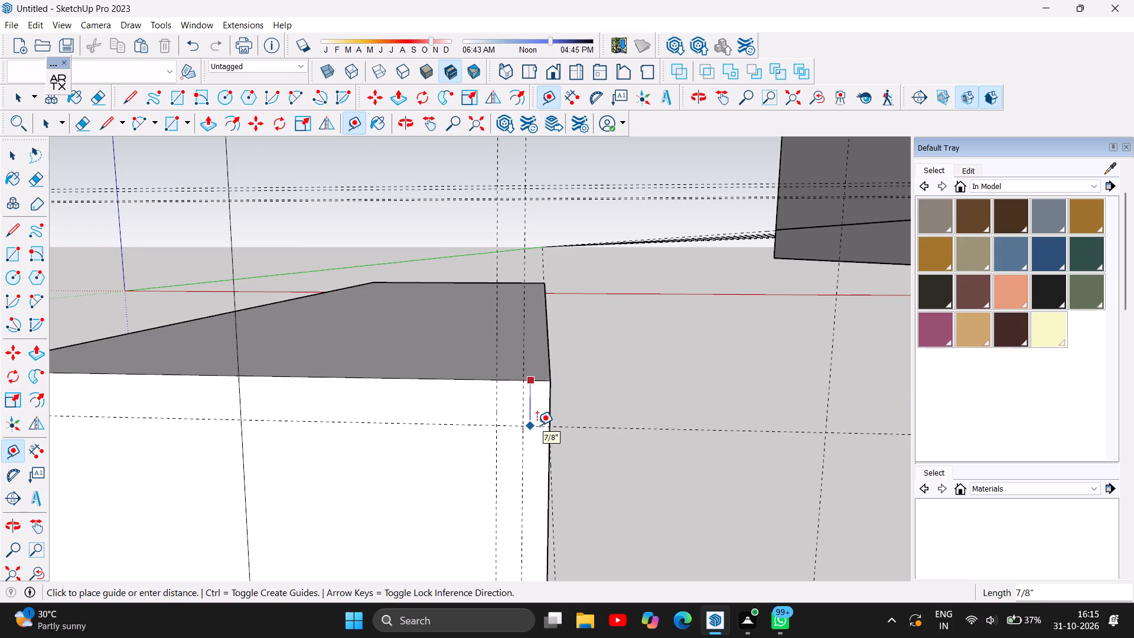
pyautogui.press('1')
pyautogui.press('Return')
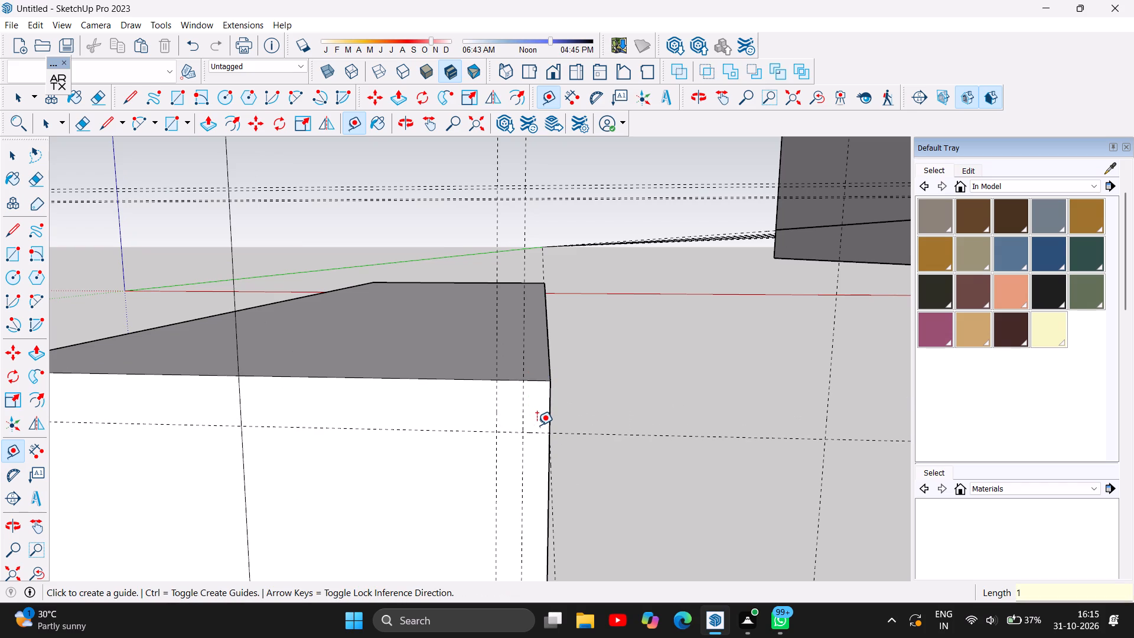
# Draw a two-point arc on the end face from the top edge down 1" to the horizontal guide, bulging 1/2" to the corner edge.
pyautogui.scroll(-2, 626, 371)
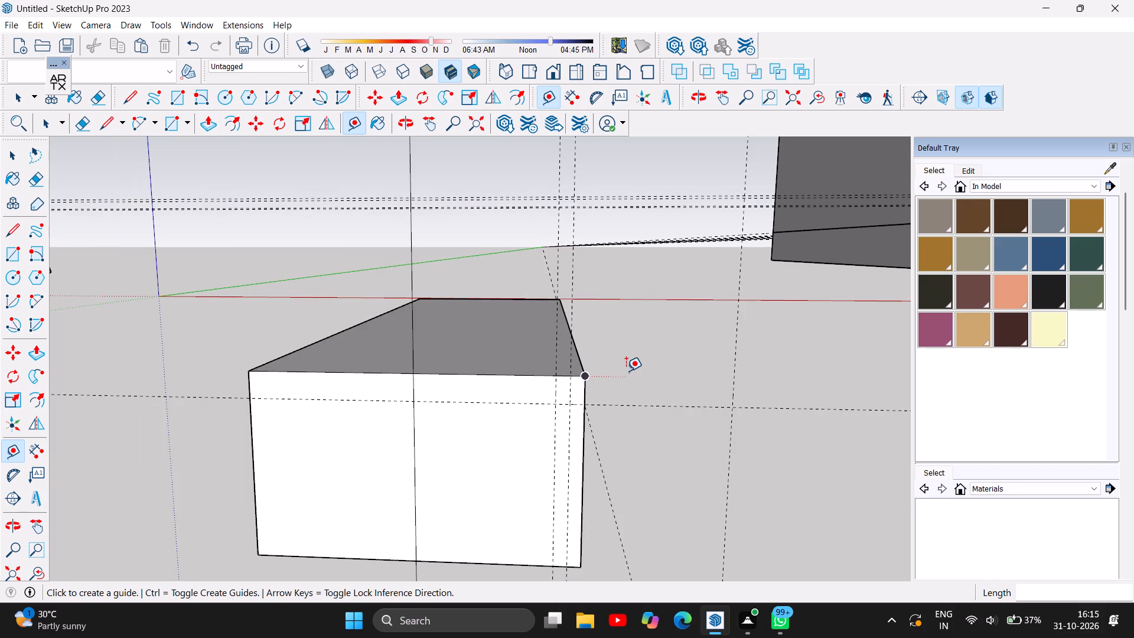
pyautogui.scroll(3, 627, 420)
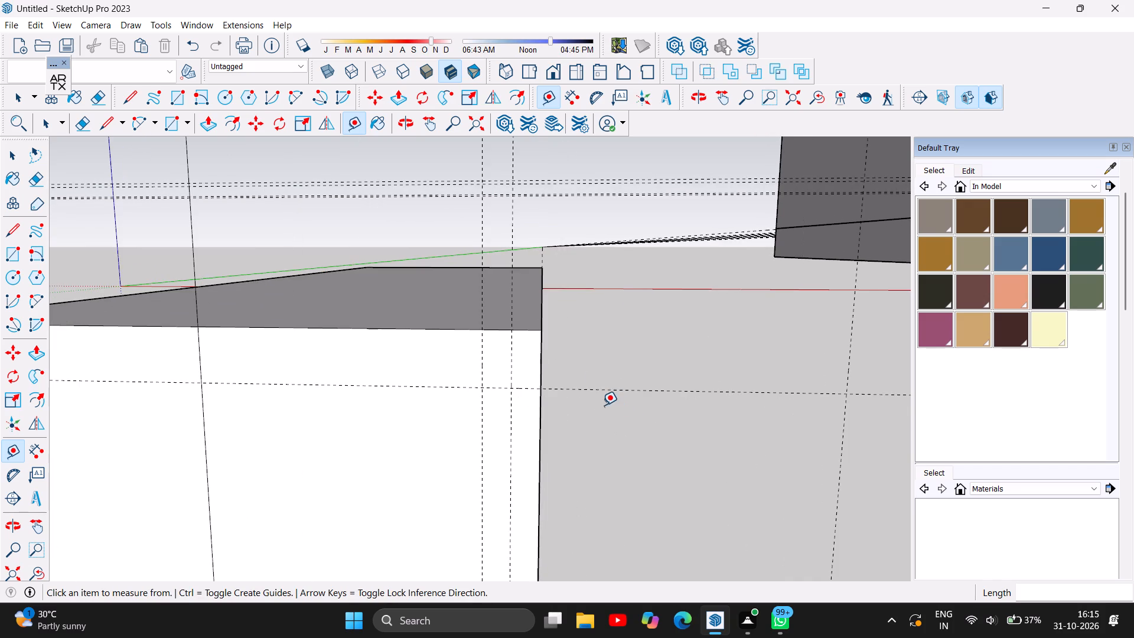
pyautogui.scroll(1, 594, 398)
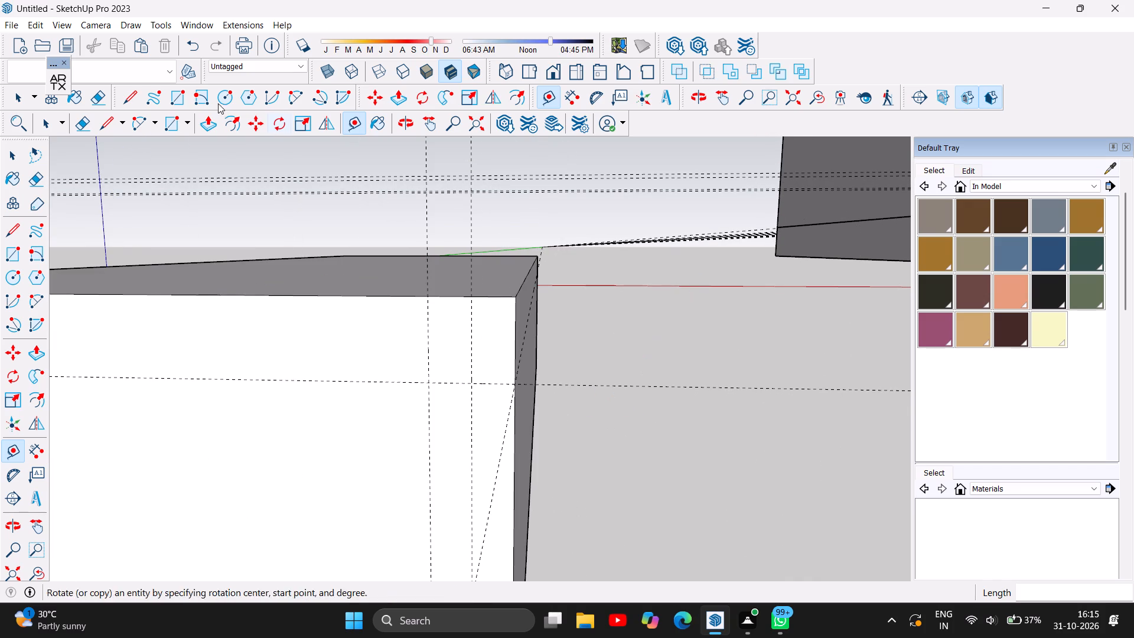
pyautogui.click(286, 97)
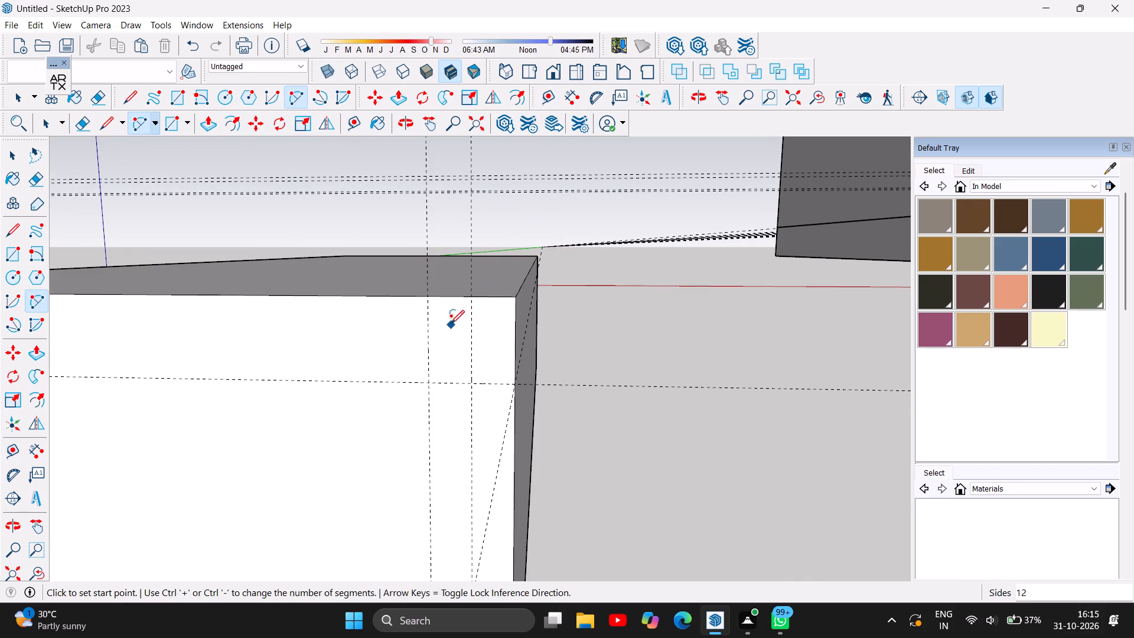
pyautogui.click(471, 297)
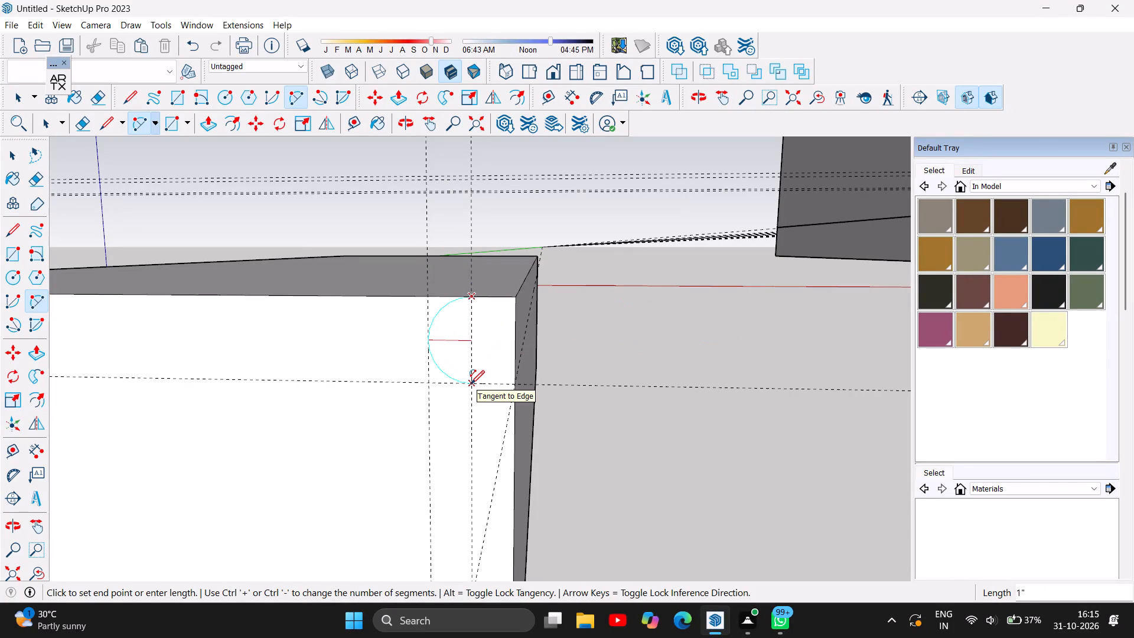
pyautogui.click(471, 384)
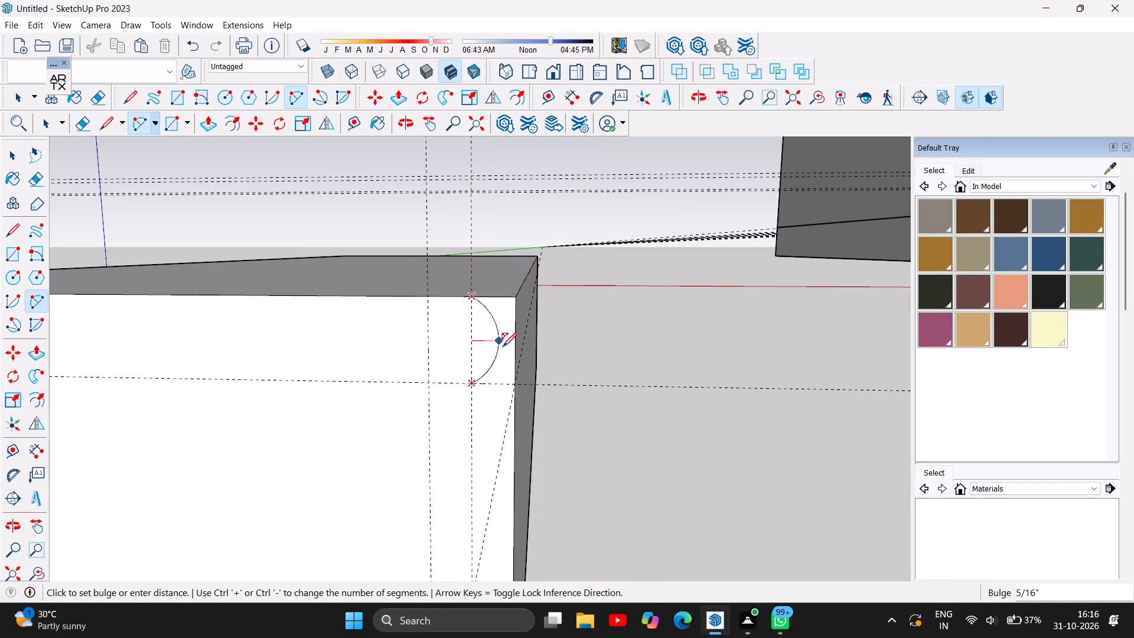
pyautogui.click(509, 348)
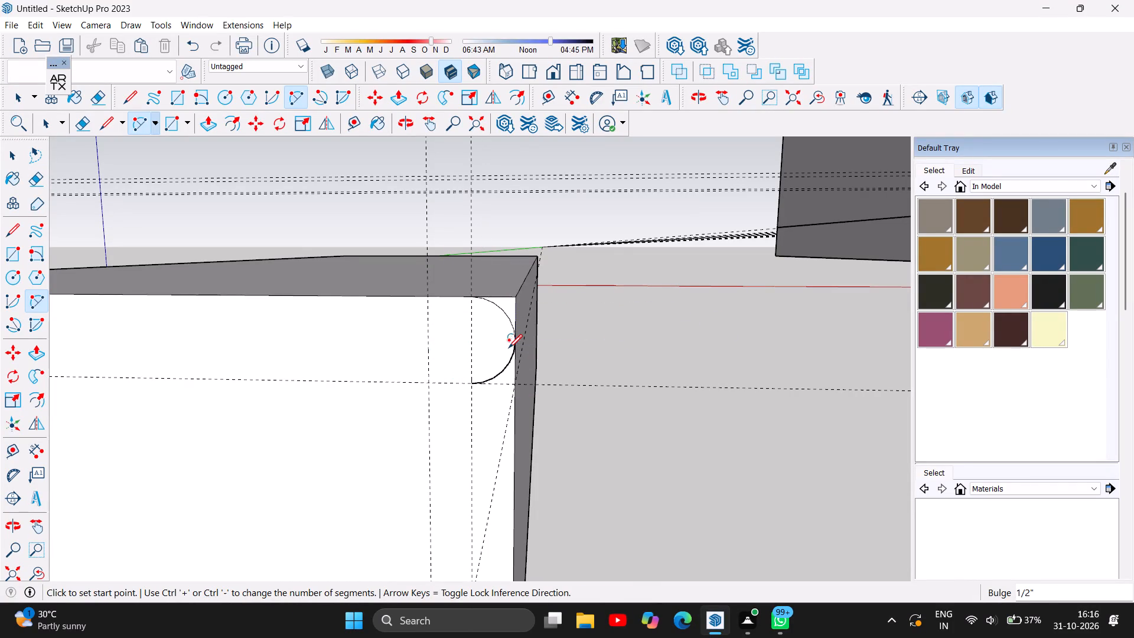
# Draw a 6" vertical line from the arc's lower endpoint to the end face's bottom edge.
pyautogui.scroll(-2, 598, 317)
pyautogui.scroll(2, 616, 369)
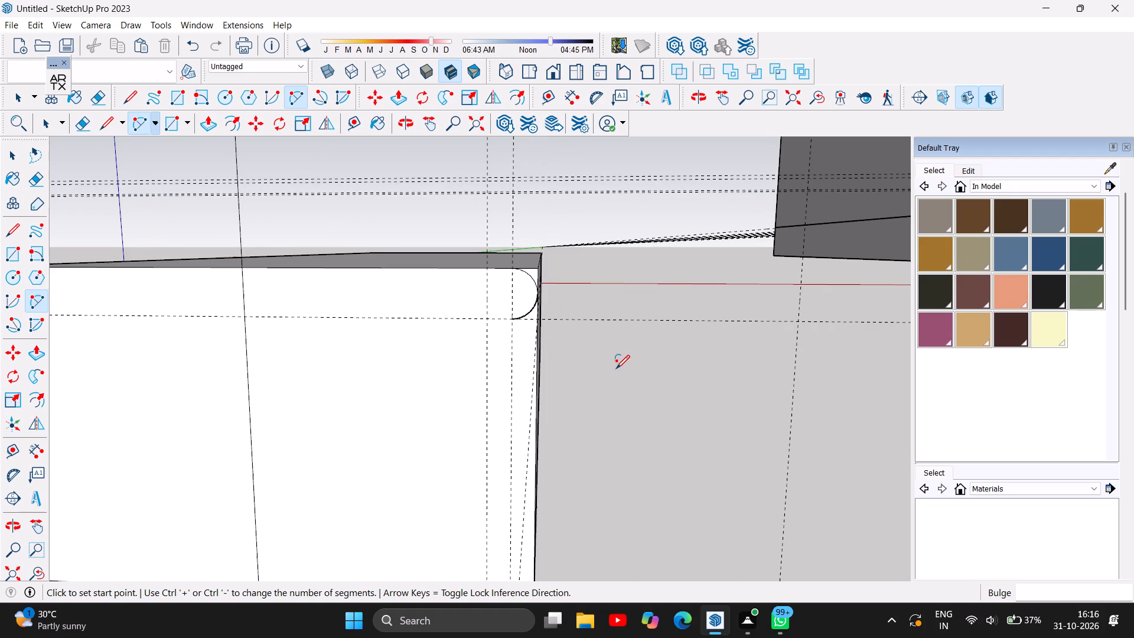
pyautogui.scroll(-1, 584, 284)
pyautogui.scroll(2, 608, 334)
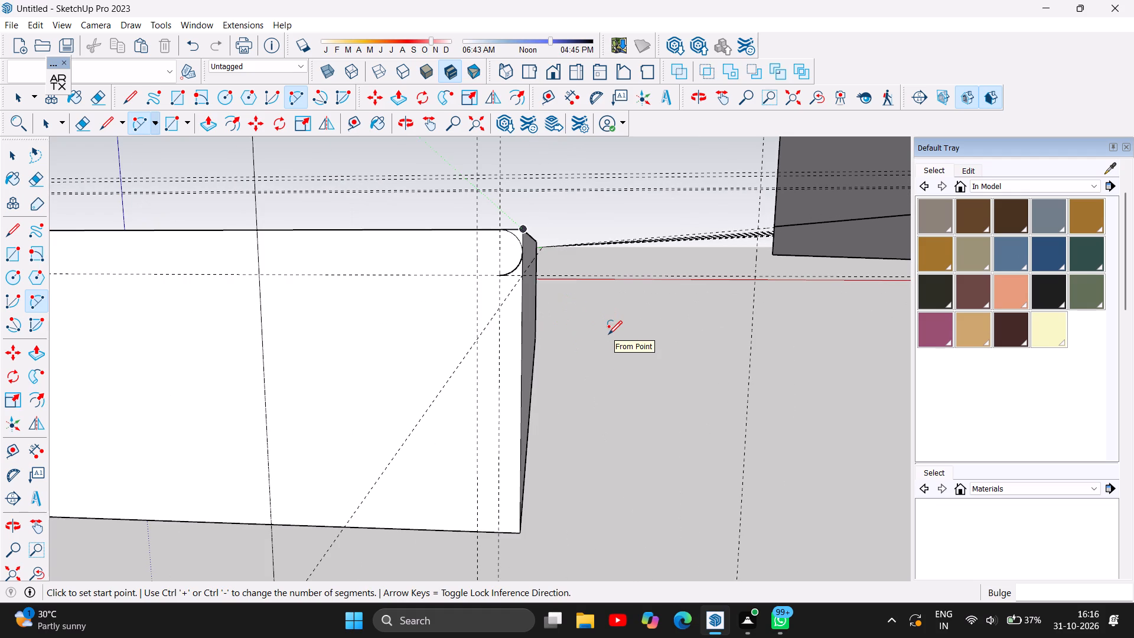
pyautogui.click(123, 91)
pyautogui.click(502, 279)
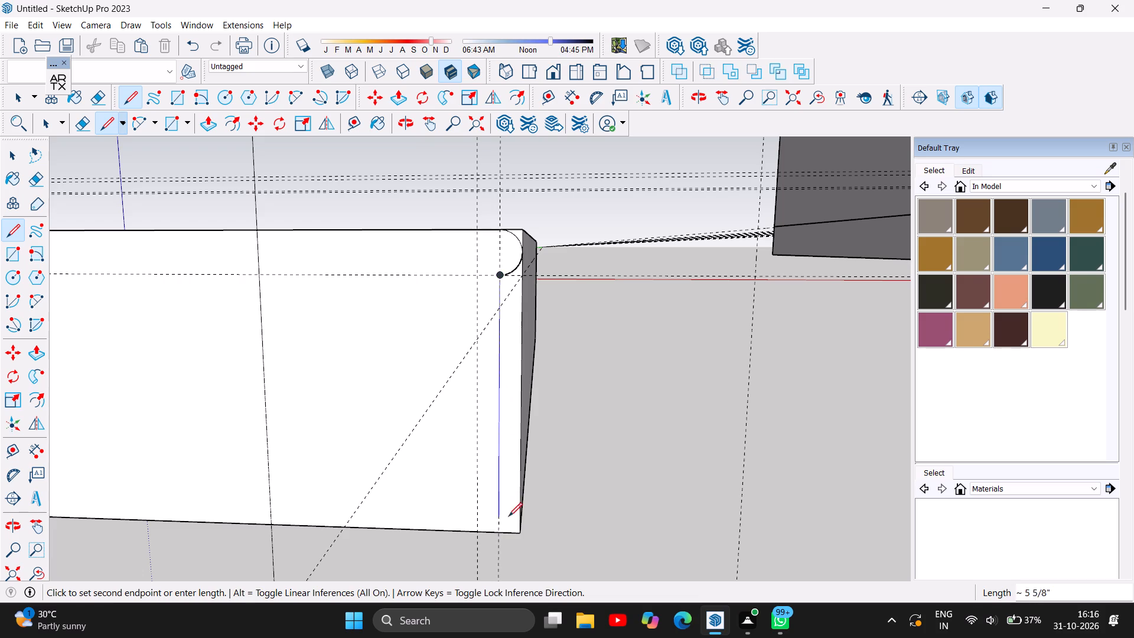
pyautogui.click(499, 529)
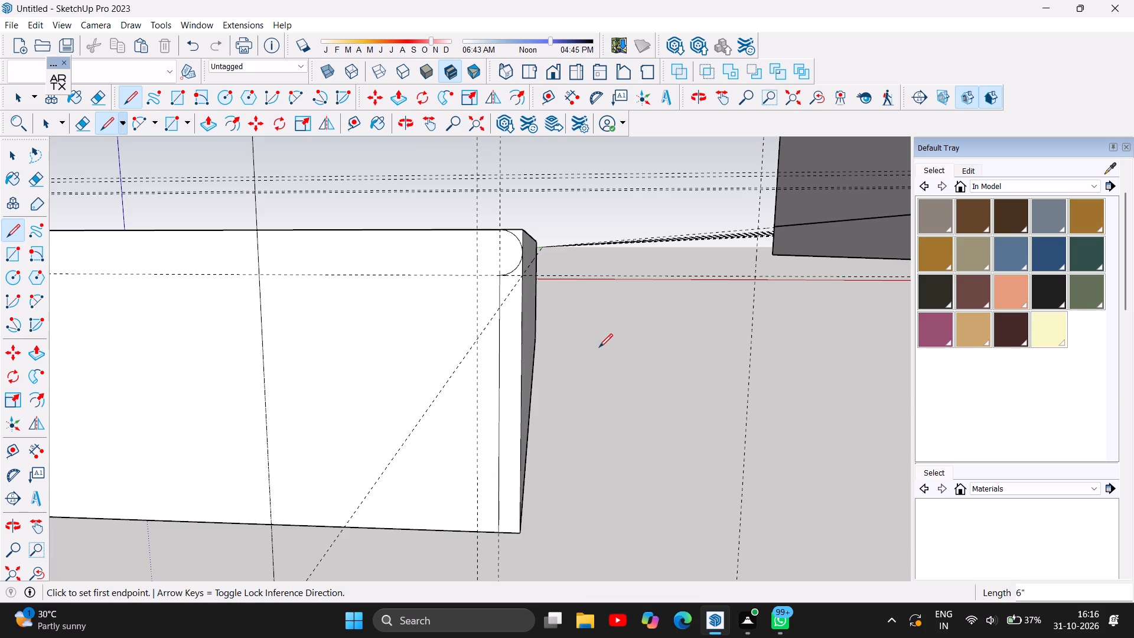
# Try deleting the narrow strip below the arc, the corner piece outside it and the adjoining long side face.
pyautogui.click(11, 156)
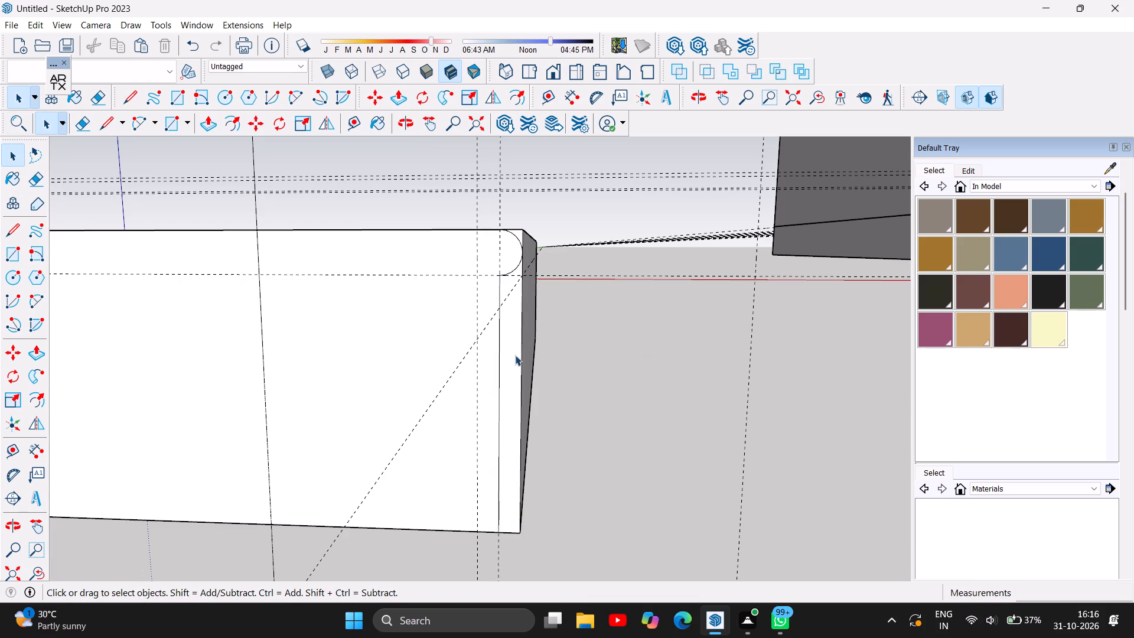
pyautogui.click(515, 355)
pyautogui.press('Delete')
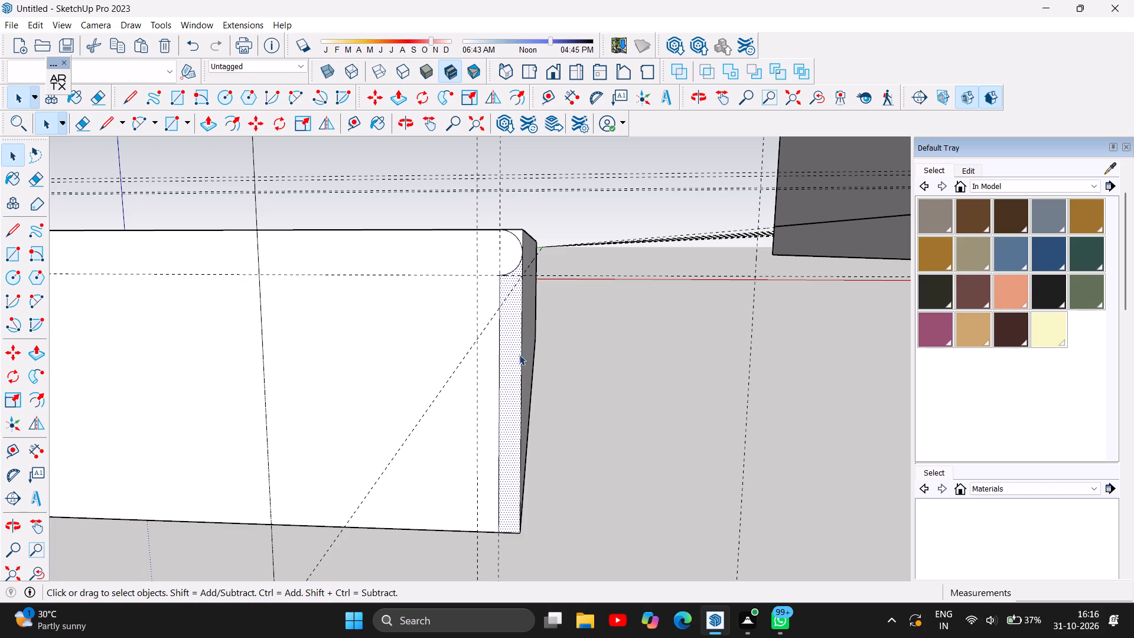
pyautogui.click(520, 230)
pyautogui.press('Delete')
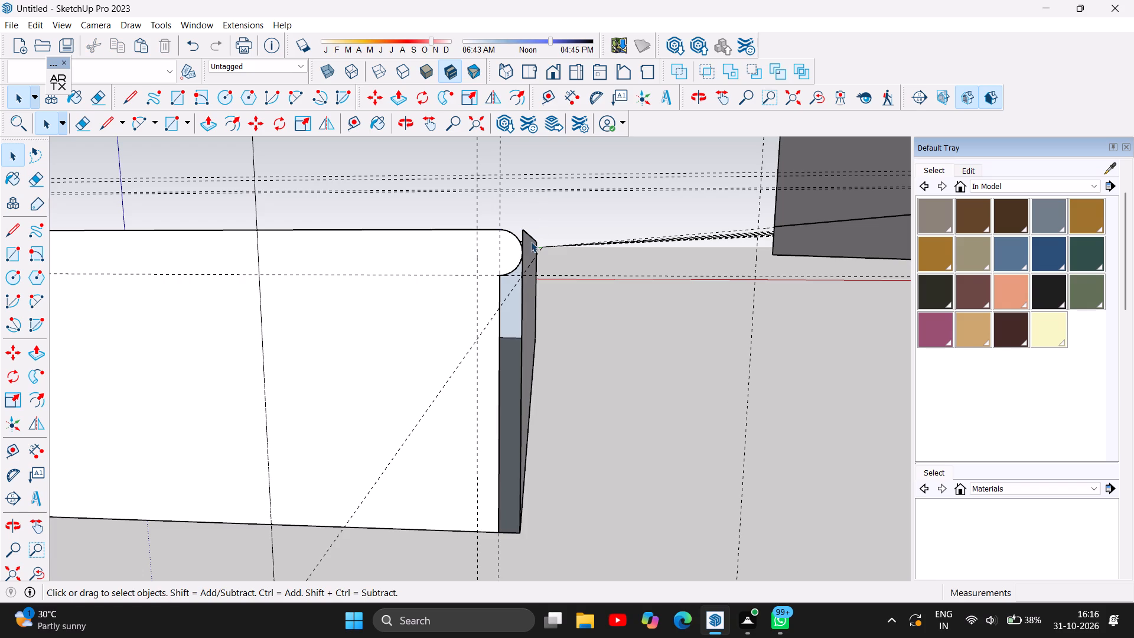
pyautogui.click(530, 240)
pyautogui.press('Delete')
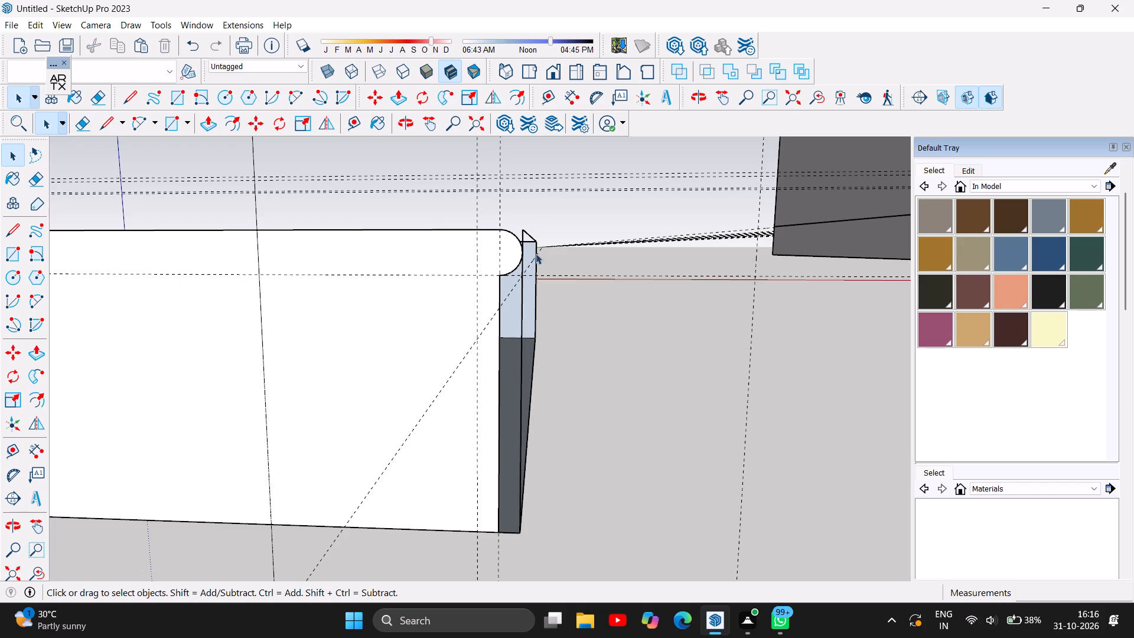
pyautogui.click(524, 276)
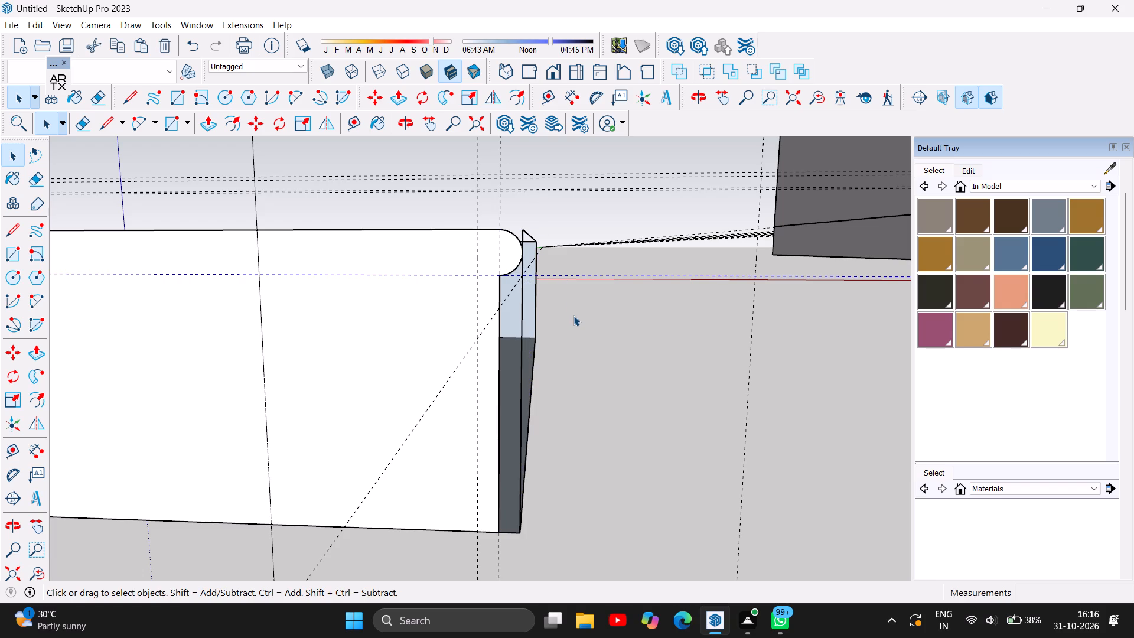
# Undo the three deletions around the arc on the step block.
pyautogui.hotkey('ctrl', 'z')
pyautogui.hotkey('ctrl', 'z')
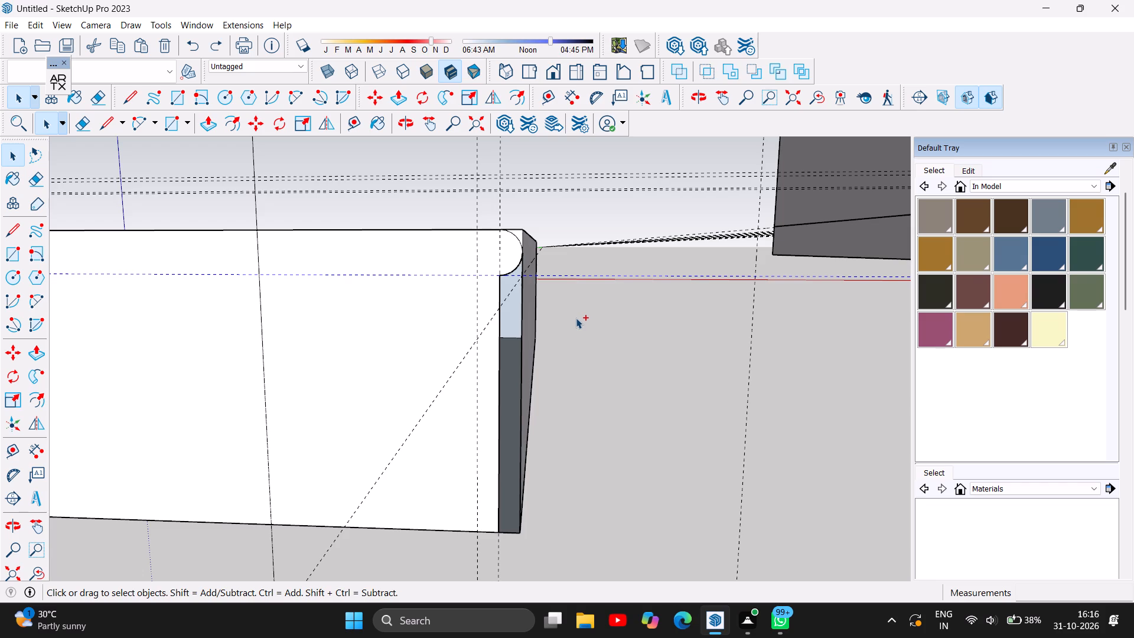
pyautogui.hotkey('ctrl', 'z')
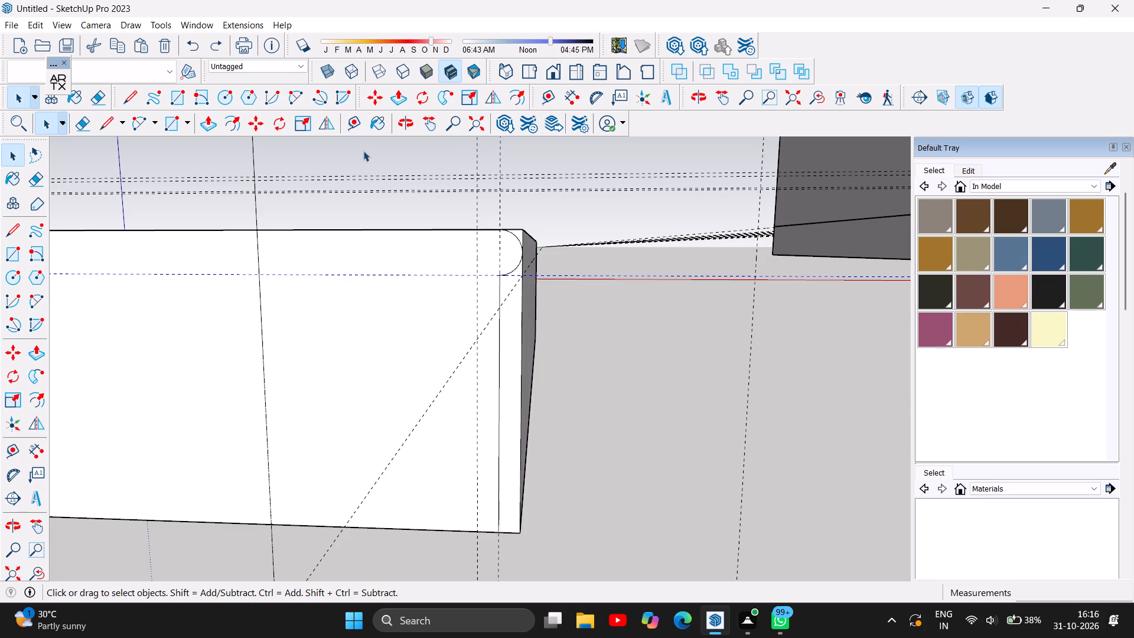
# Draw a 1" vertical line between the arc's two endpoints, closing the half-round profile on the end face.
pyautogui.click(402, 122)
pyautogui.moveTo(500, 292); pyautogui.dragTo(314, 354)
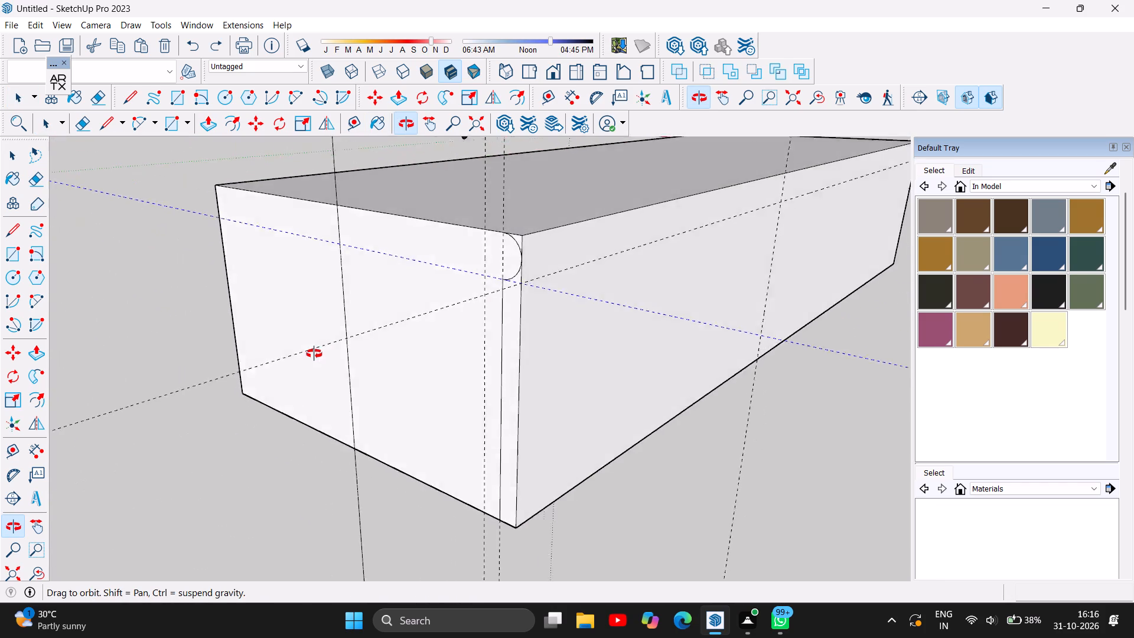
pyautogui.moveTo(314, 354); pyautogui.dragTo(549, 336)
pyautogui.scroll(2, 559, 237)
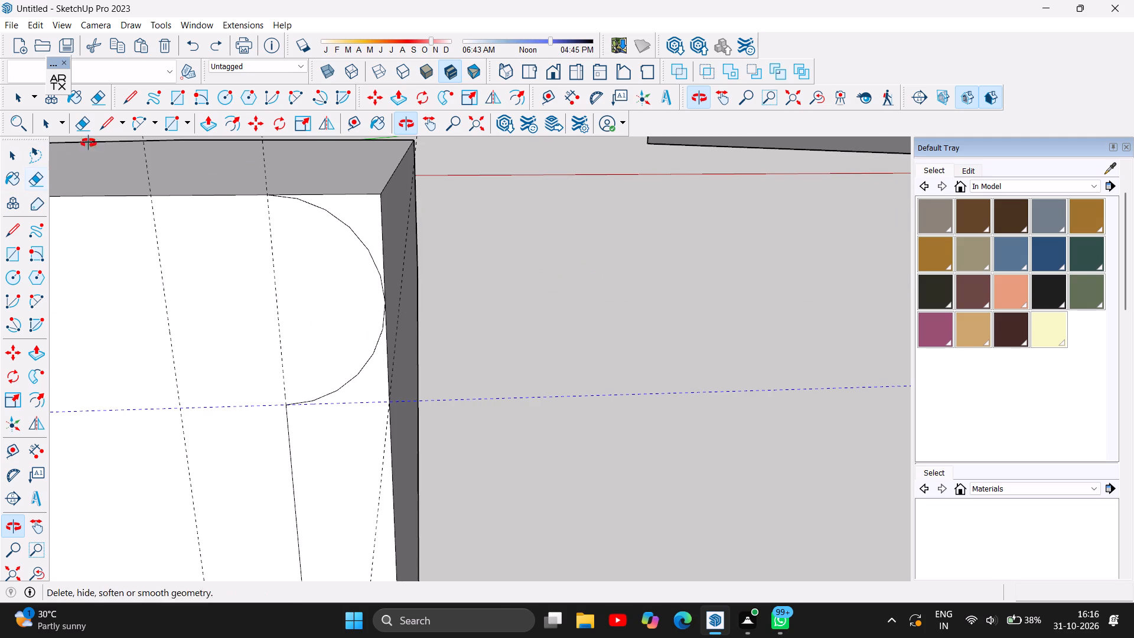
pyautogui.click(139, 97)
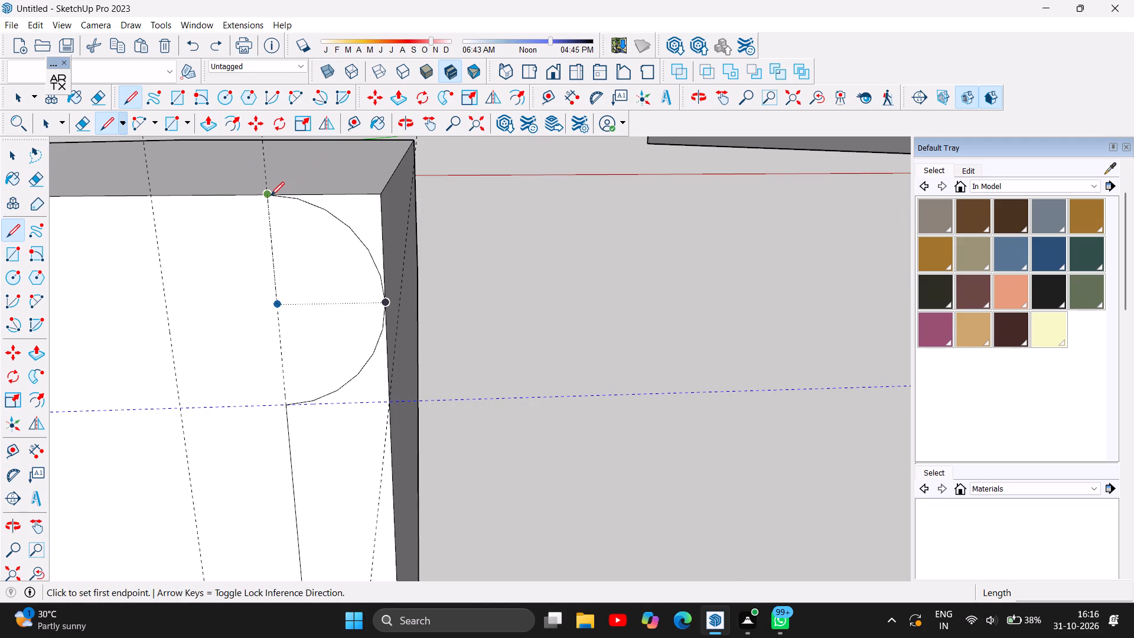
pyautogui.click(271, 196)
pyautogui.click(286, 403)
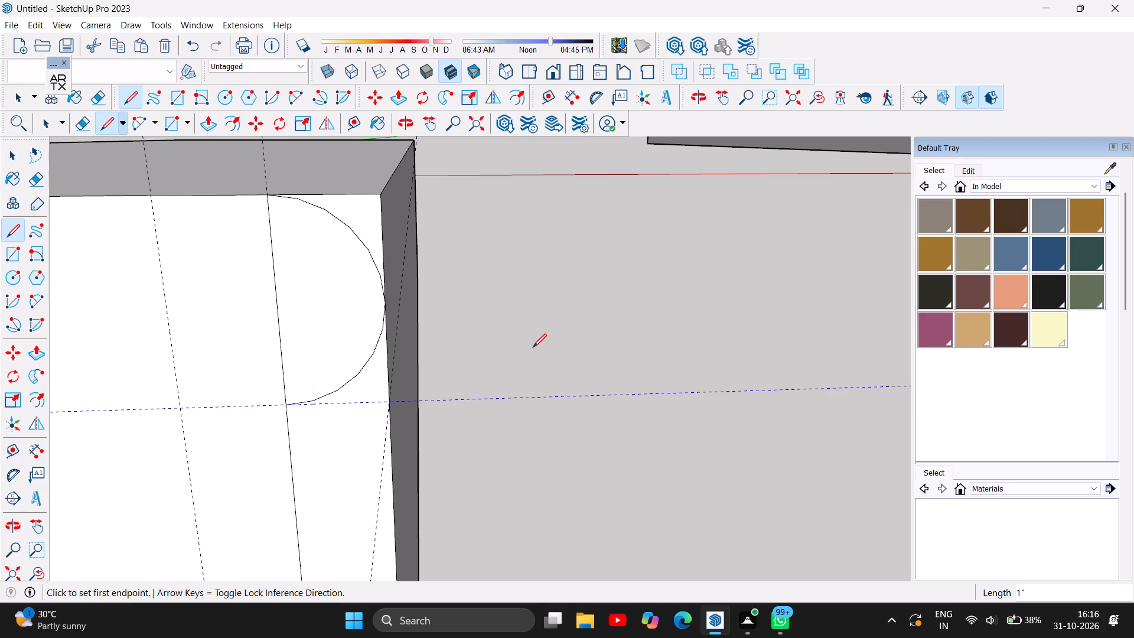
# Check the arc's chord length and bulge depth with the Dimension tool, without placing either dimension.
pyautogui.scroll(-4, 484, 276)
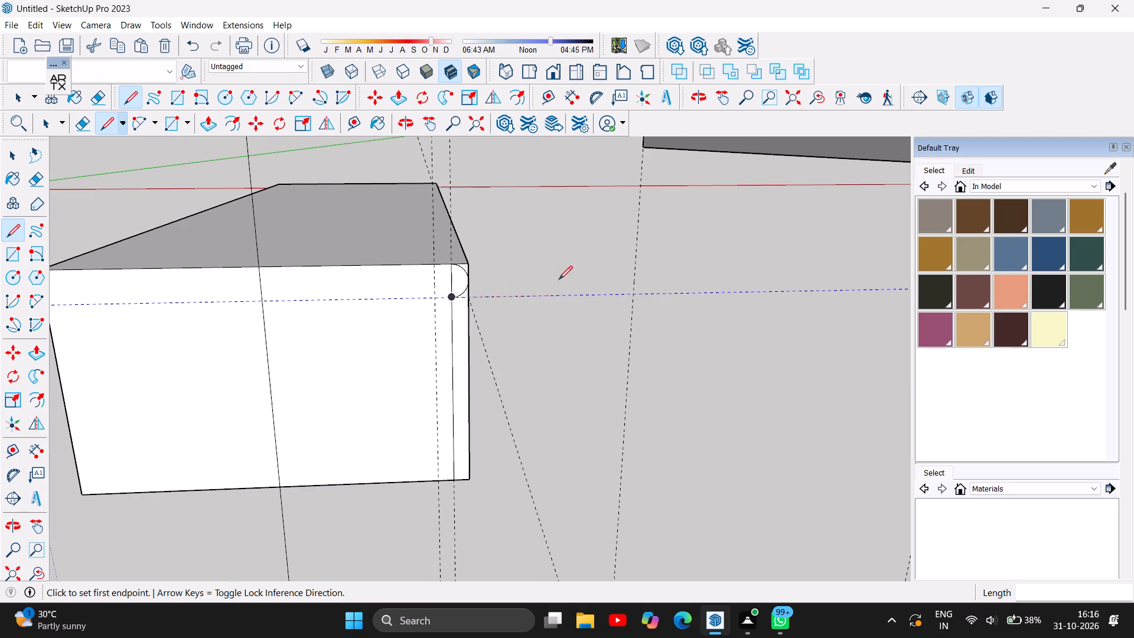
pyautogui.scroll(-2, 570, 274)
pyautogui.scroll(4, 571, 274)
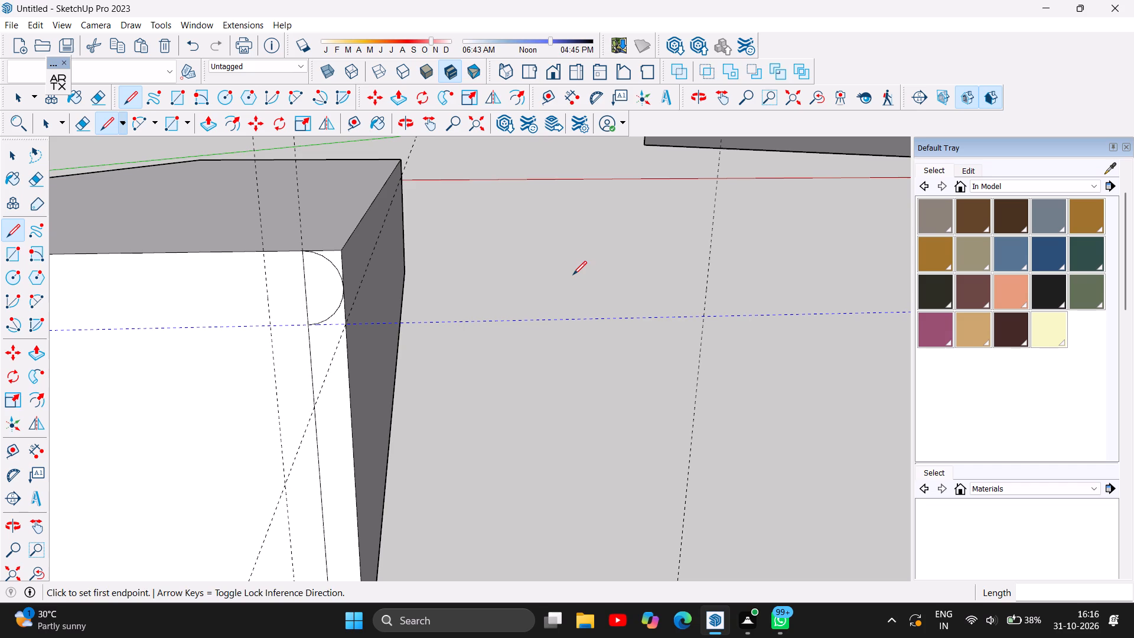
pyautogui.click(37, 451)
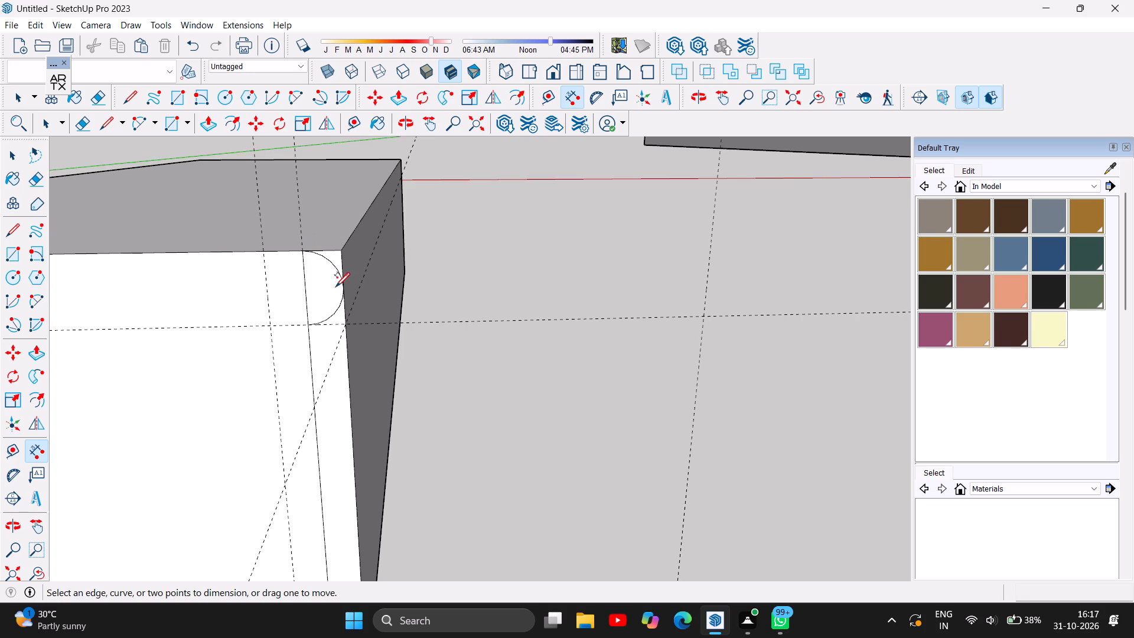
pyautogui.click(302, 248)
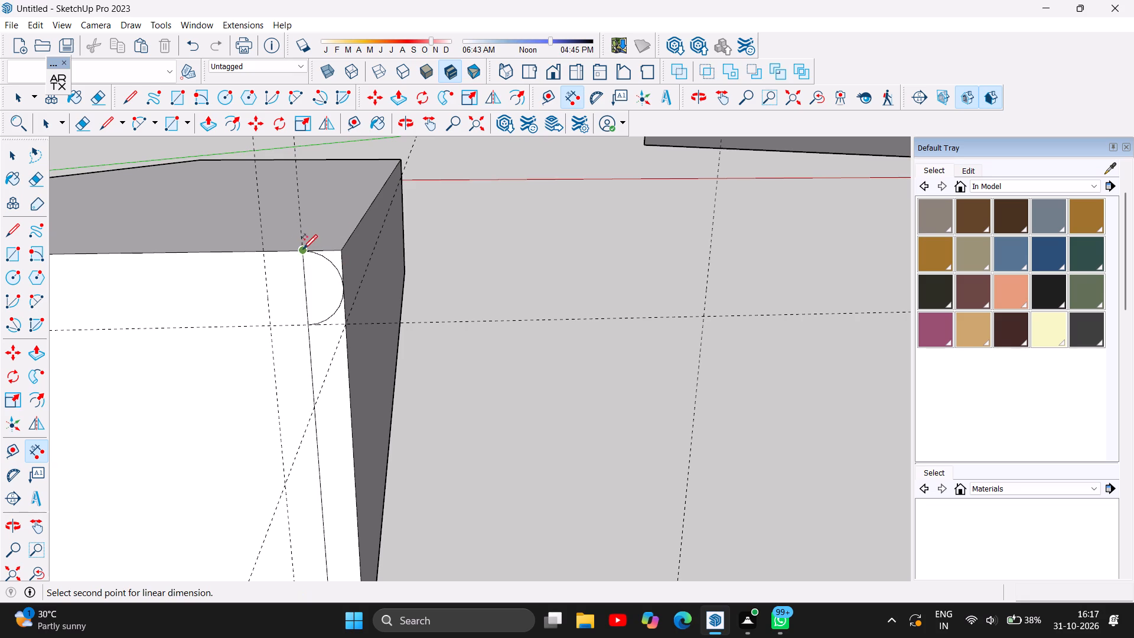
pyautogui.click(309, 325)
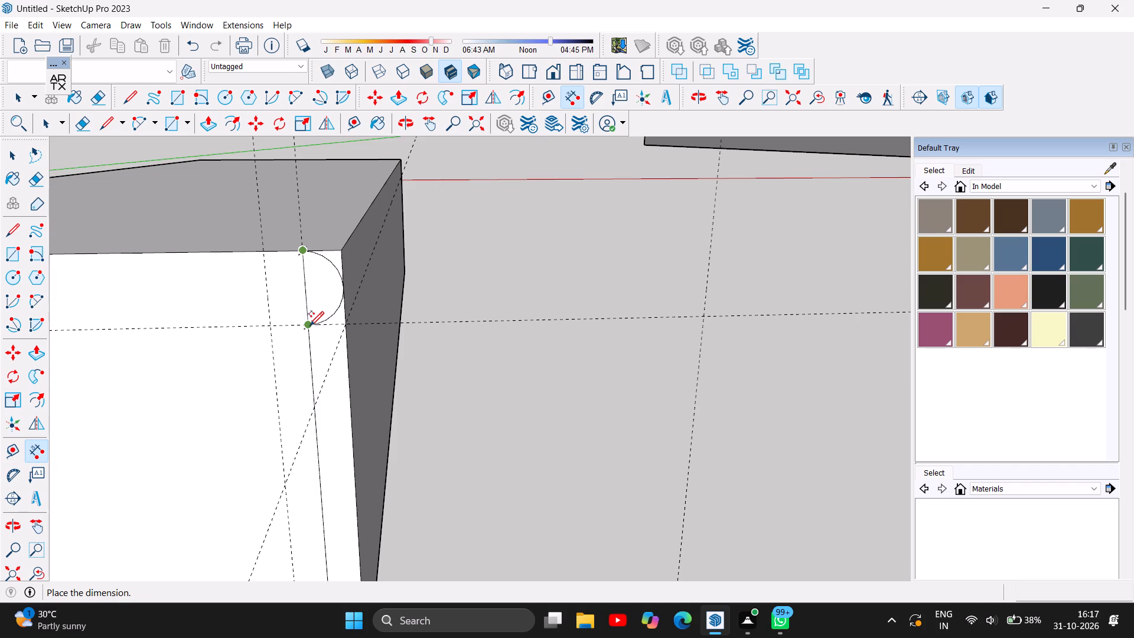
pyautogui.scroll(1, 288, 300)
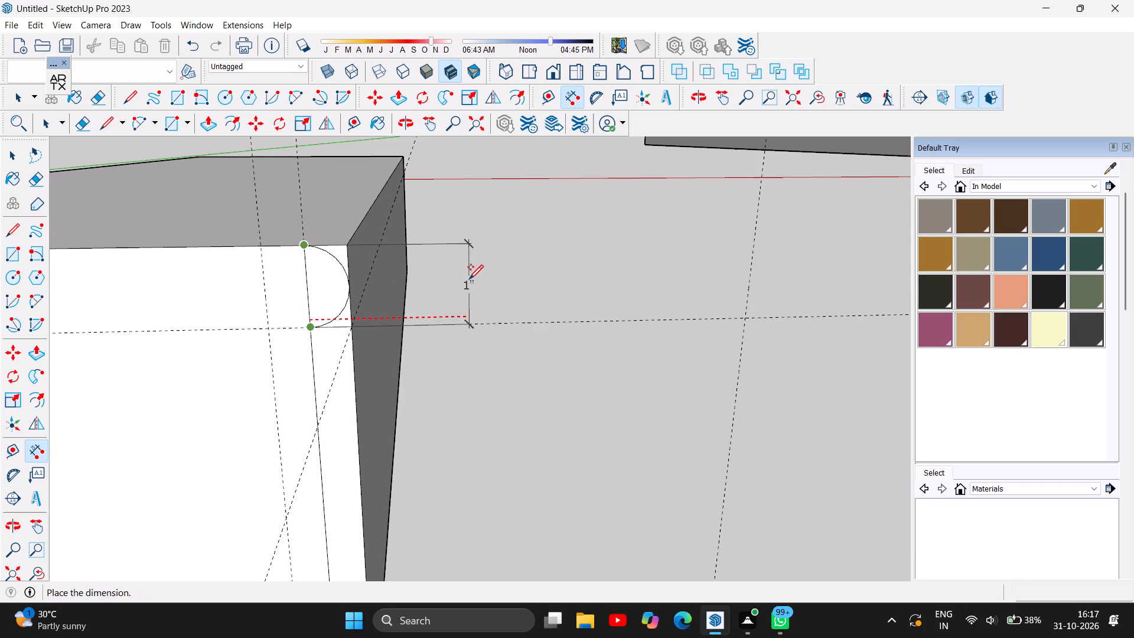
pyautogui.press('Escape')
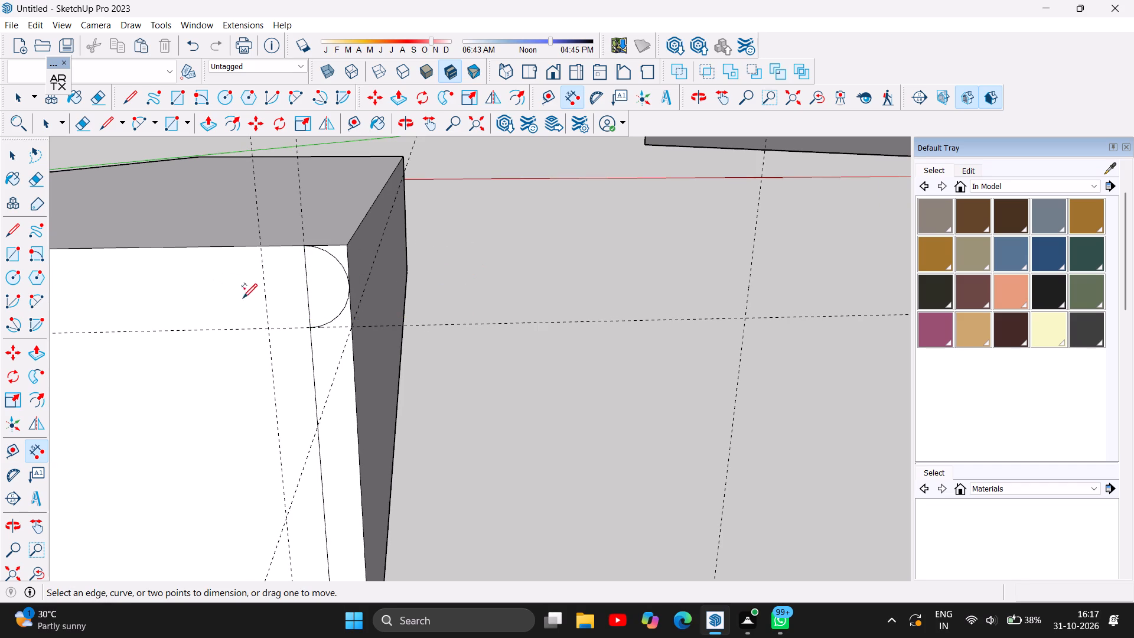
pyautogui.click(304, 284)
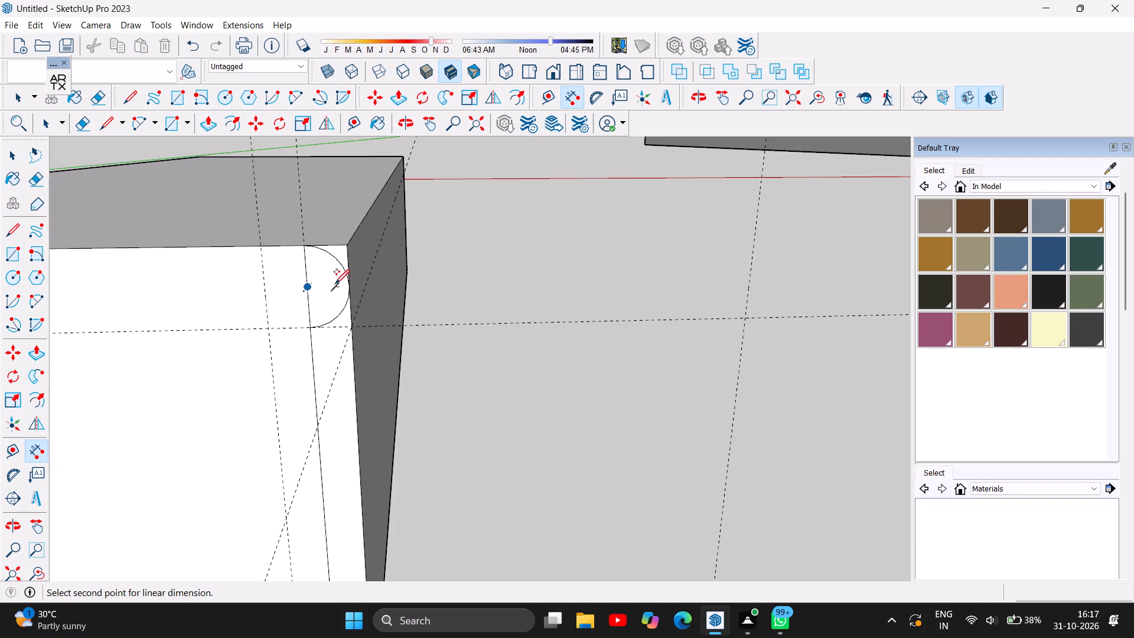
pyautogui.click(348, 283)
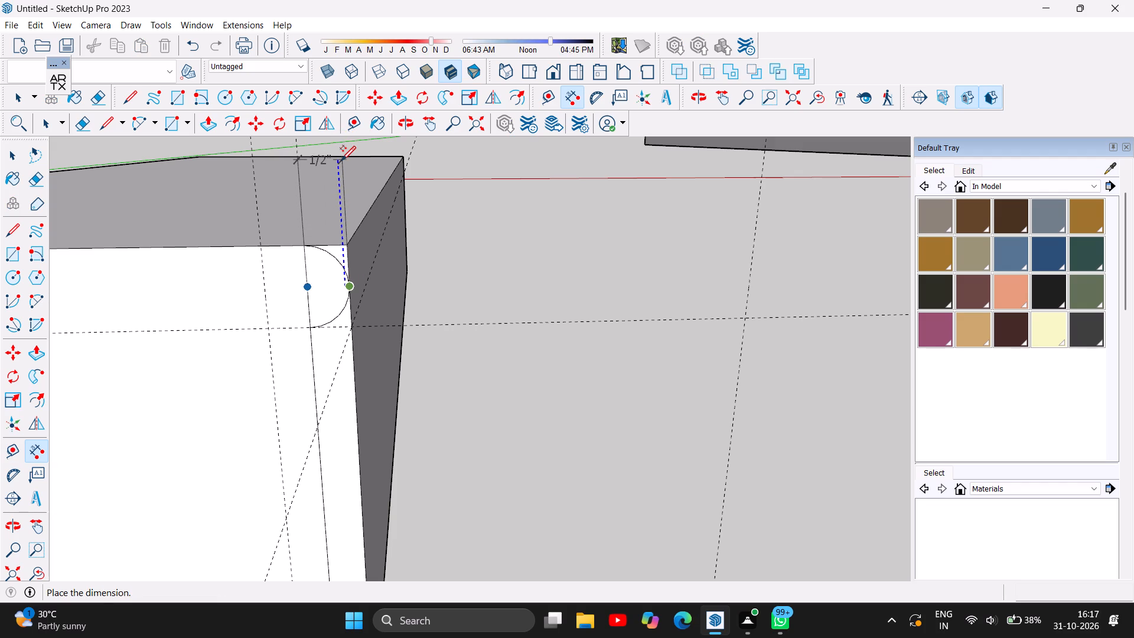
pyautogui.press('Escape')
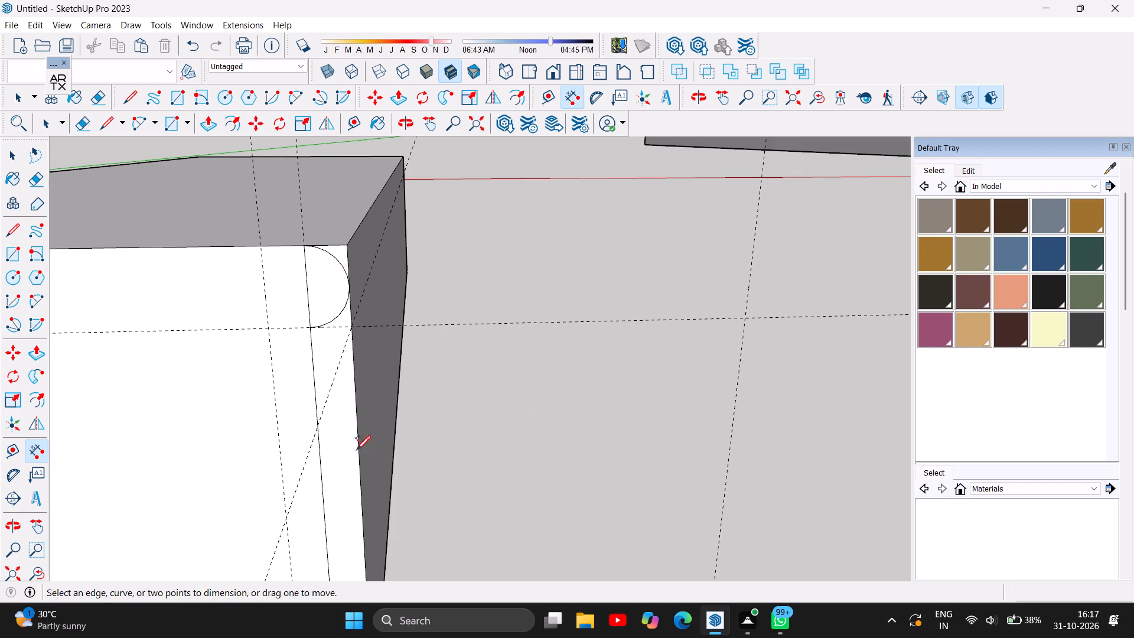
# On the block's opposite end face, place guides 1" below the top edge and 0.5" in from the nosing-side vertical edge.
pyautogui.scroll(-6, 342, 445)
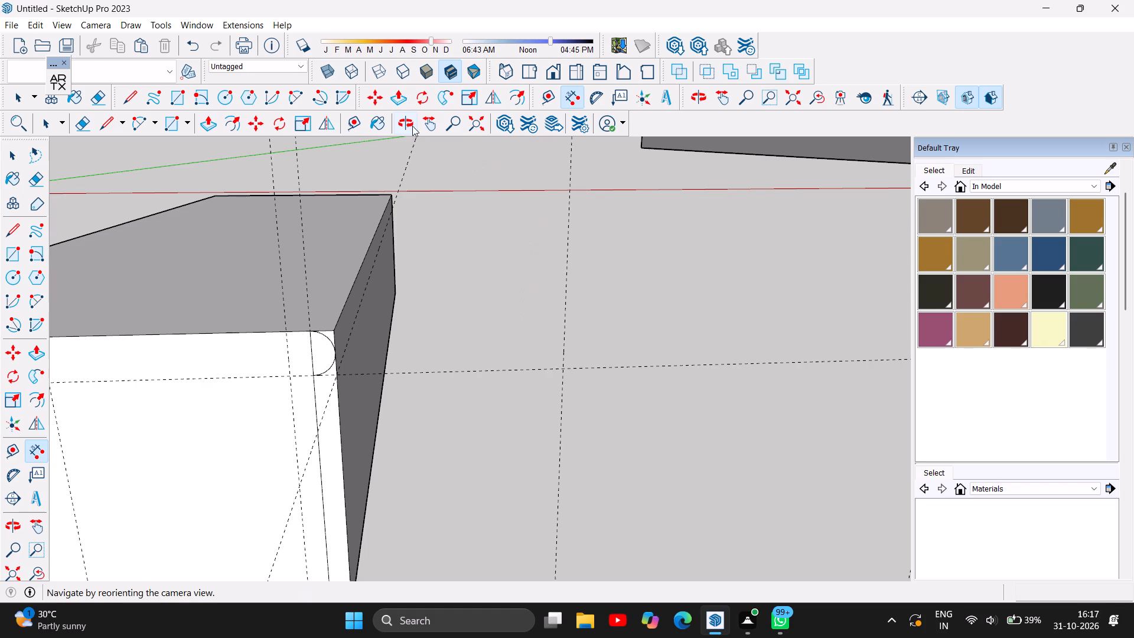
pyautogui.click(407, 126)
pyautogui.moveTo(516, 290); pyautogui.dragTo(468, 269)
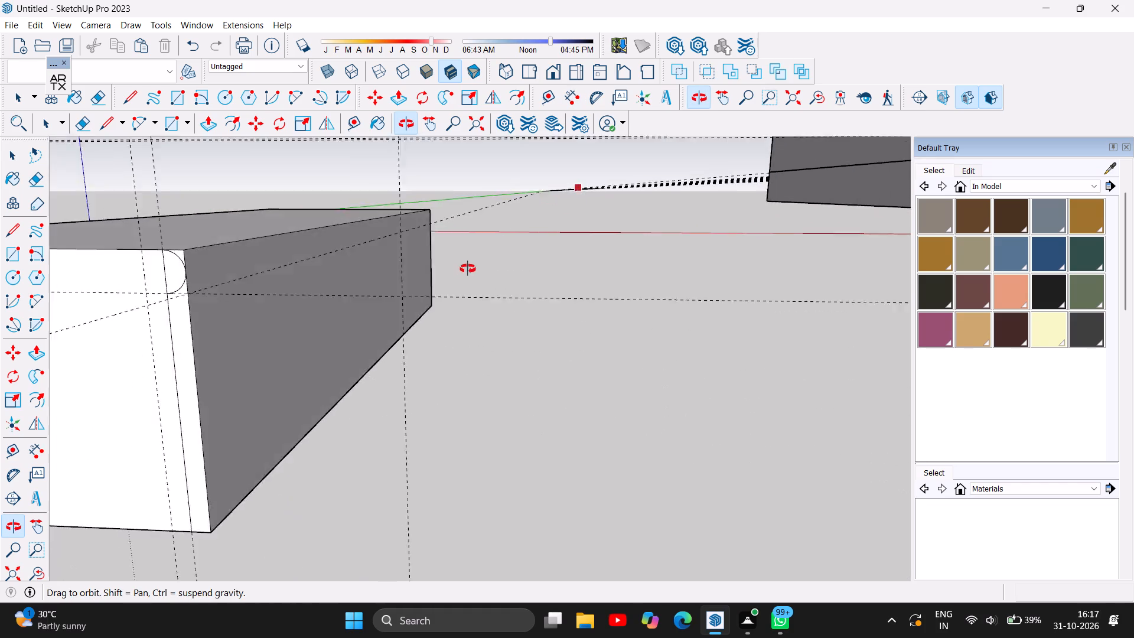
pyautogui.moveTo(468, 269); pyautogui.dragTo(99, 341)
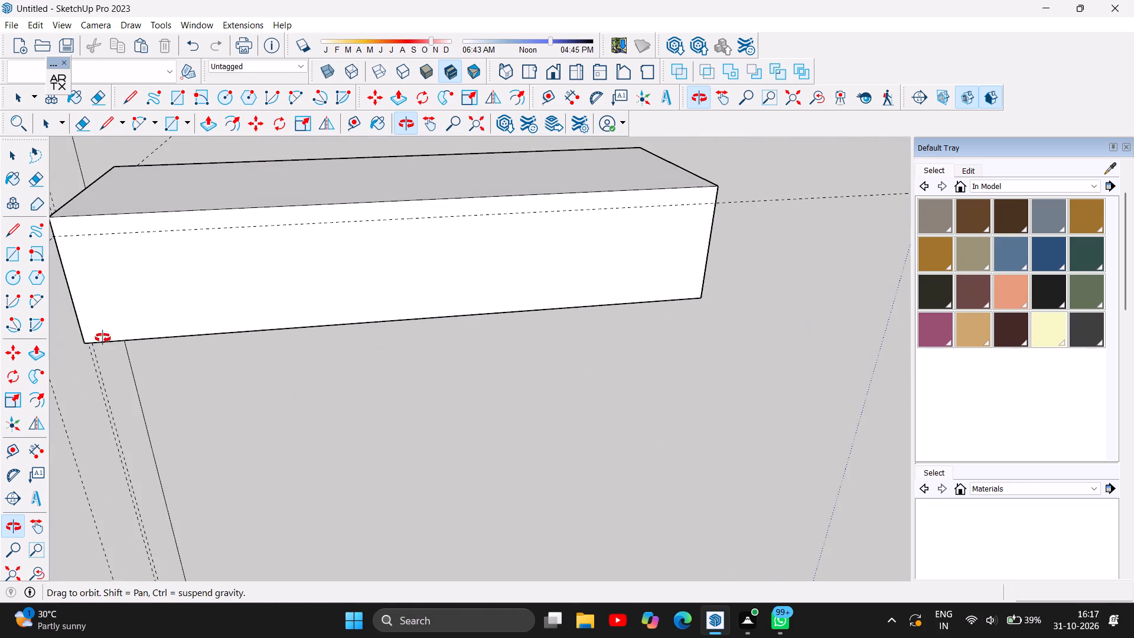
pyautogui.moveTo(487, 325); pyautogui.dragTo(2, 317)
pyautogui.moveTo(668, 444); pyautogui.dragTo(650, 434)
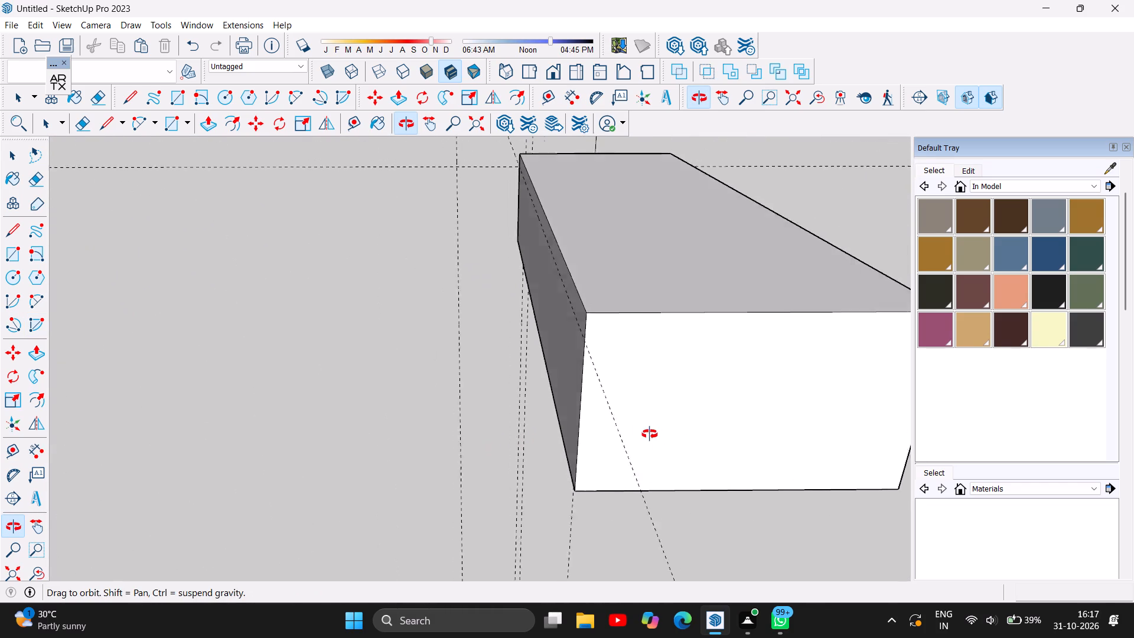
pyautogui.moveTo(650, 434); pyautogui.dragTo(633, 342)
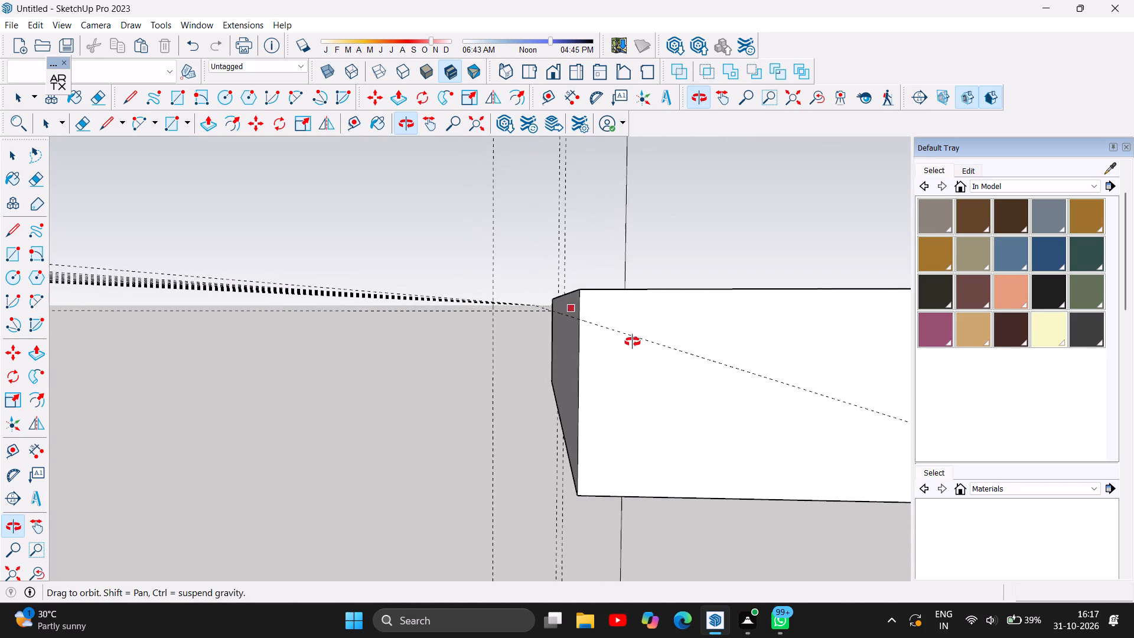
pyautogui.moveTo(633, 342); pyautogui.dragTo(621, 338)
pyautogui.moveTo(631, 414); pyautogui.dragTo(610, 429)
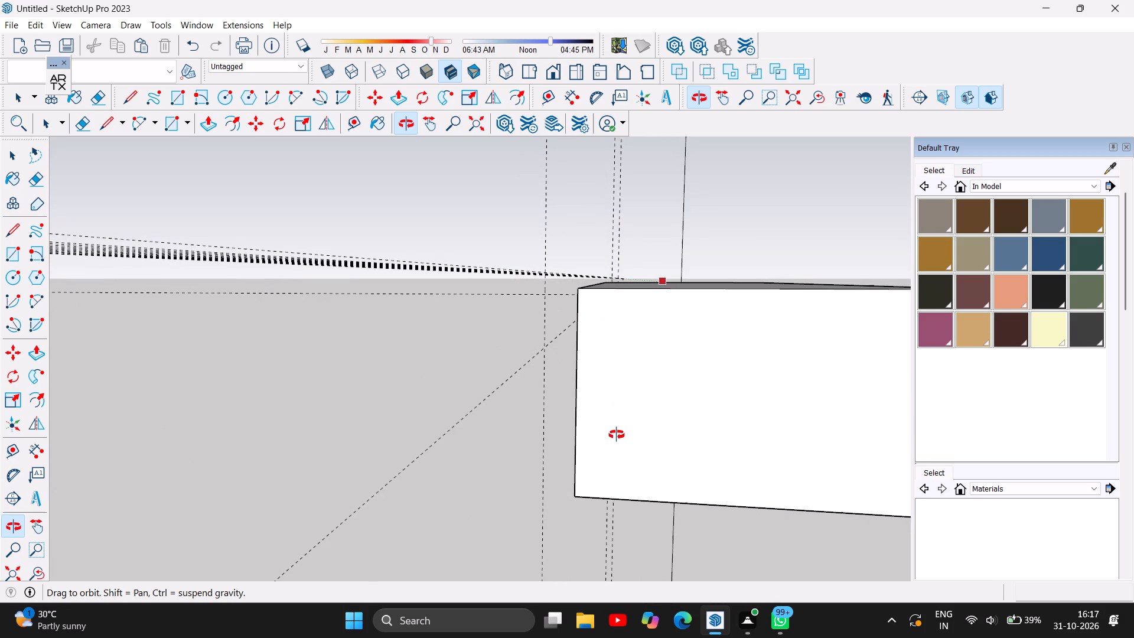
pyautogui.press('t')
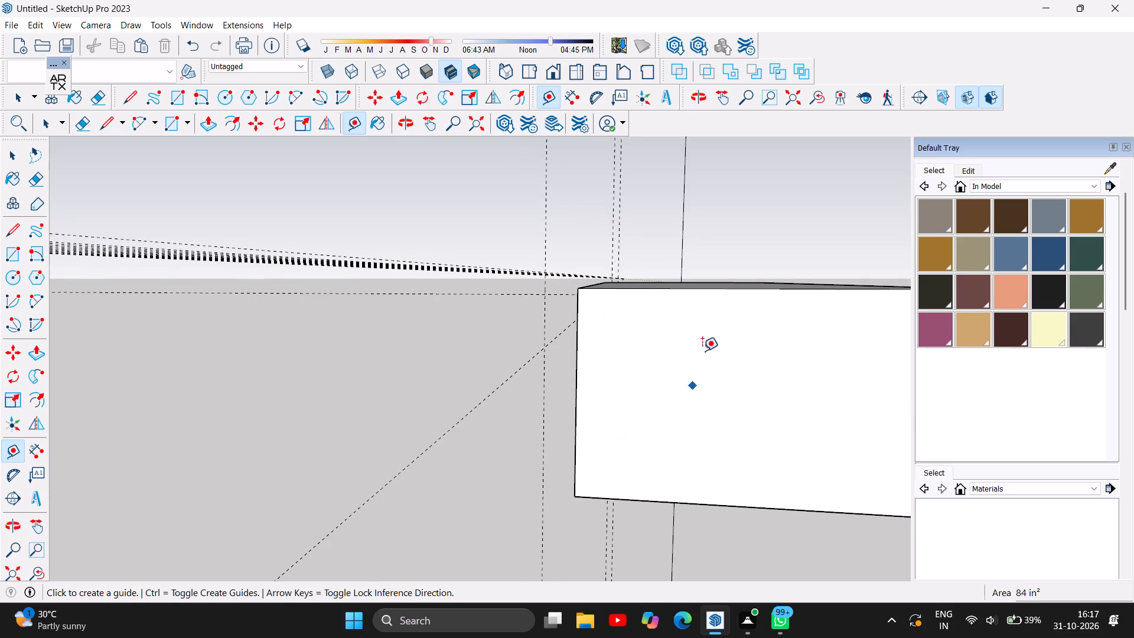
pyautogui.click(632, 289)
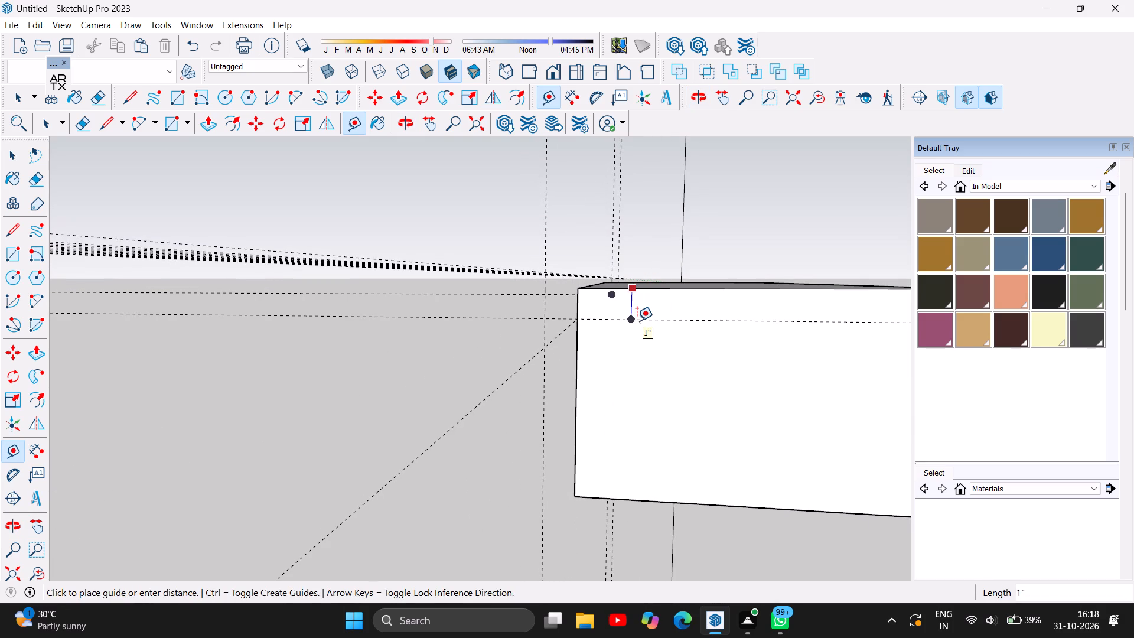
pyautogui.press('1')
pyautogui.press('Return')
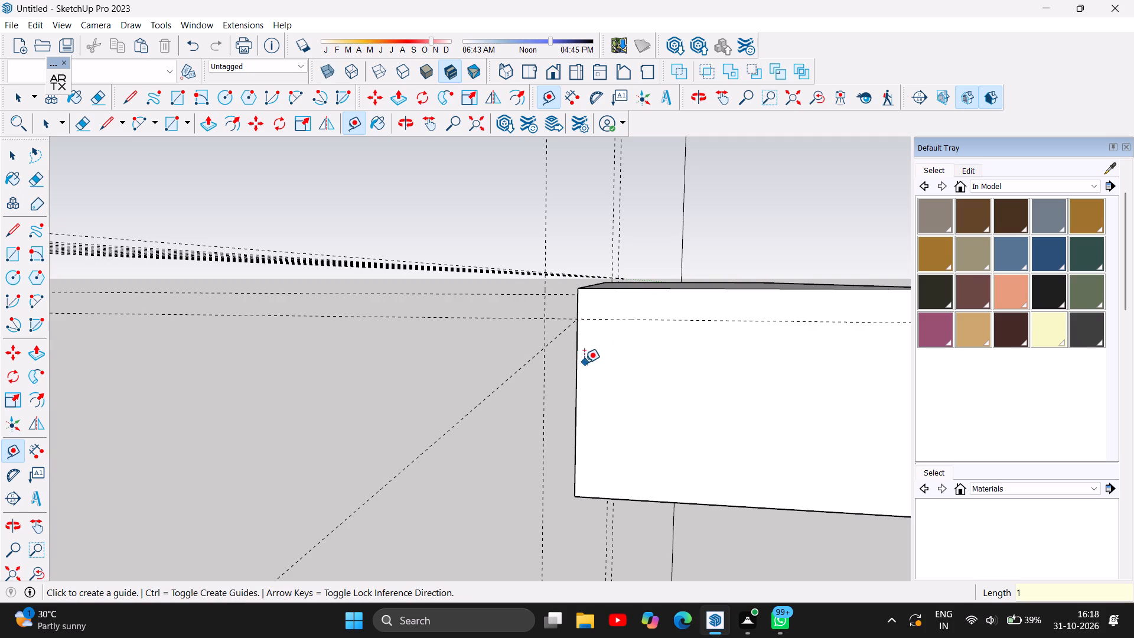
pyautogui.click(575, 372)
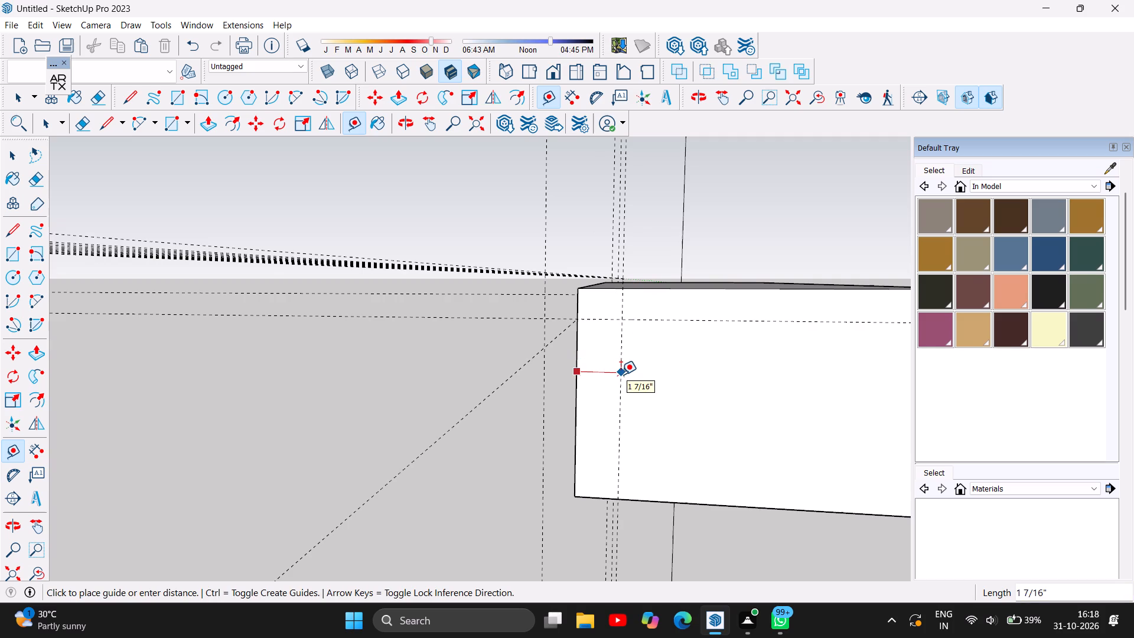
pyautogui.write('0.5')
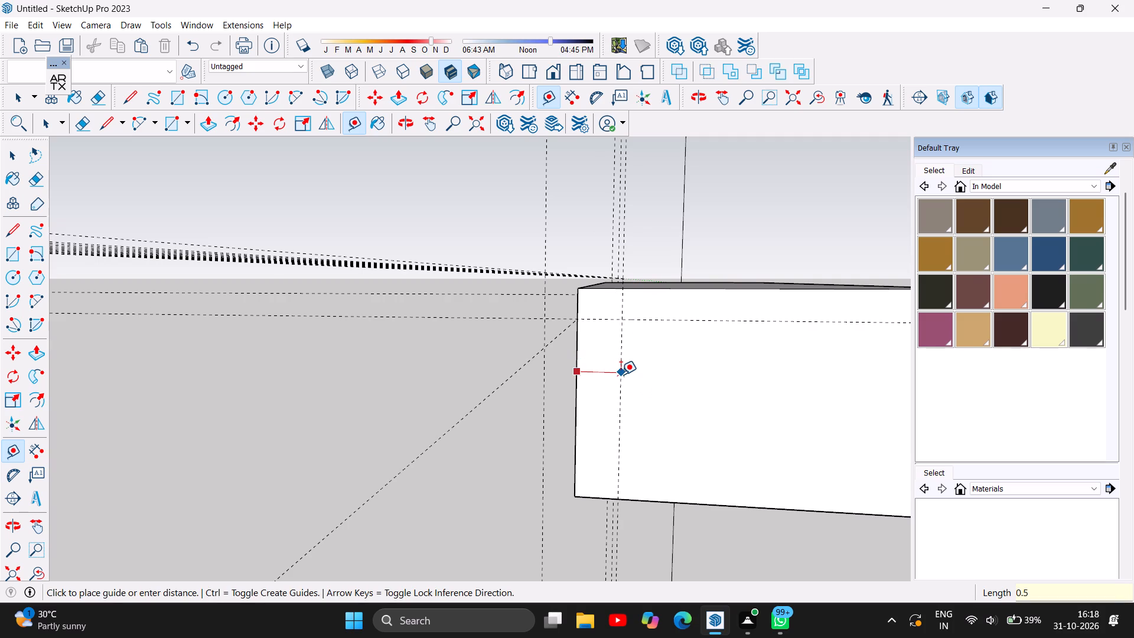
pyautogui.press('Return')
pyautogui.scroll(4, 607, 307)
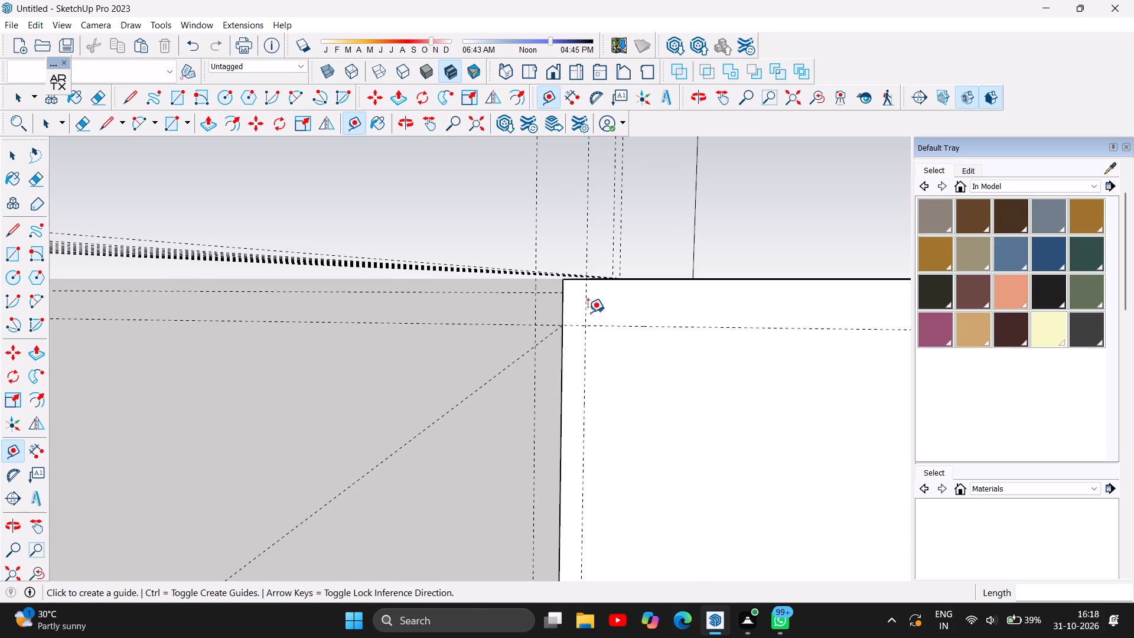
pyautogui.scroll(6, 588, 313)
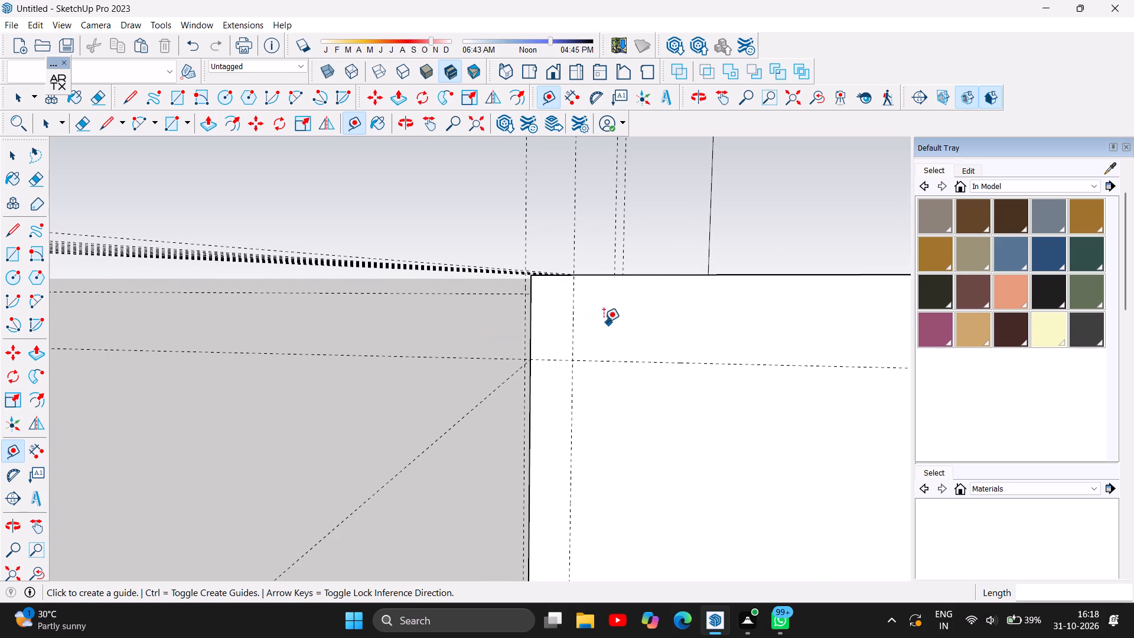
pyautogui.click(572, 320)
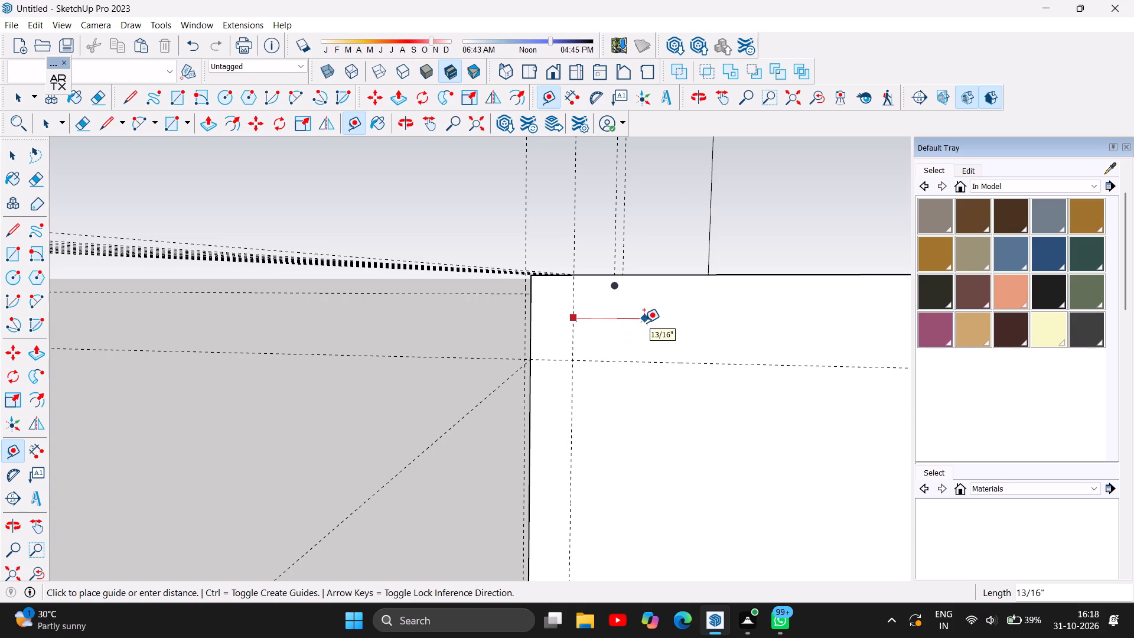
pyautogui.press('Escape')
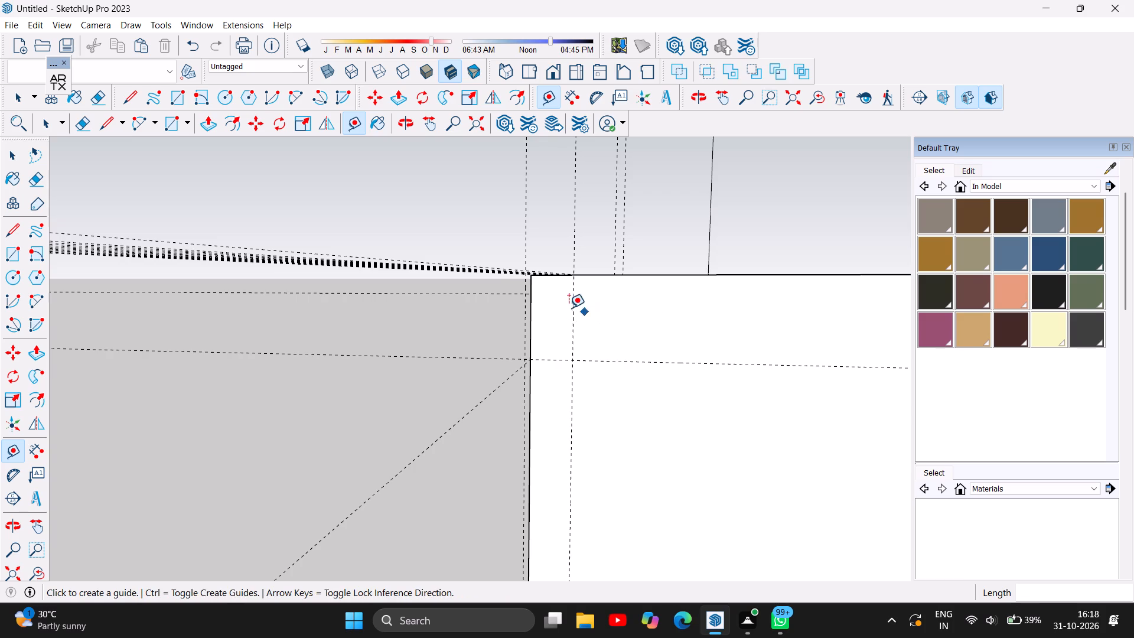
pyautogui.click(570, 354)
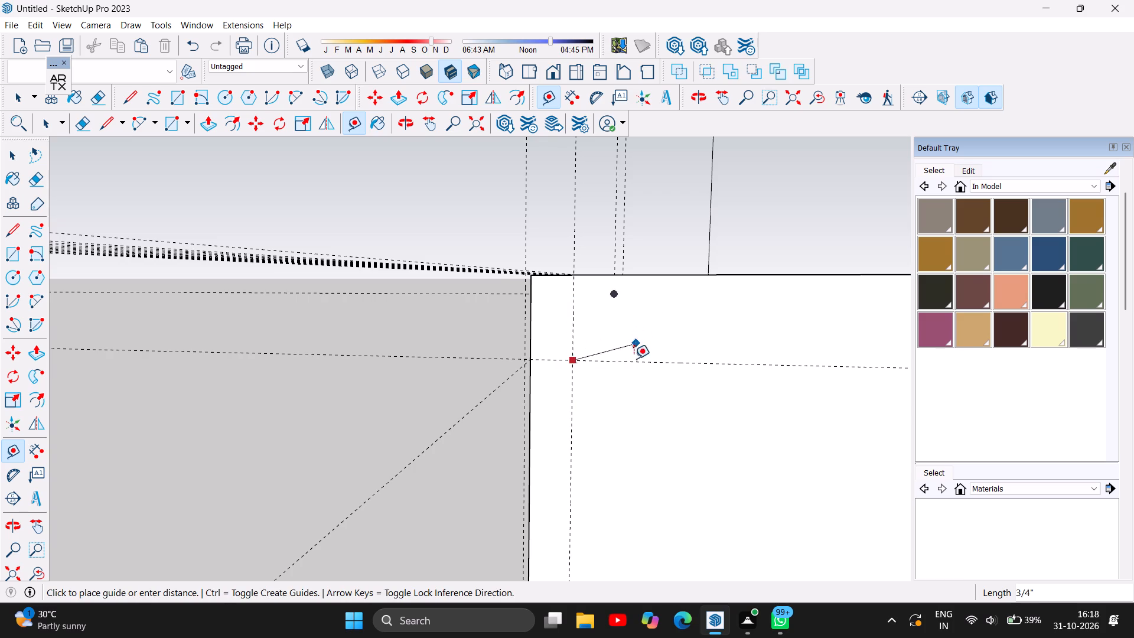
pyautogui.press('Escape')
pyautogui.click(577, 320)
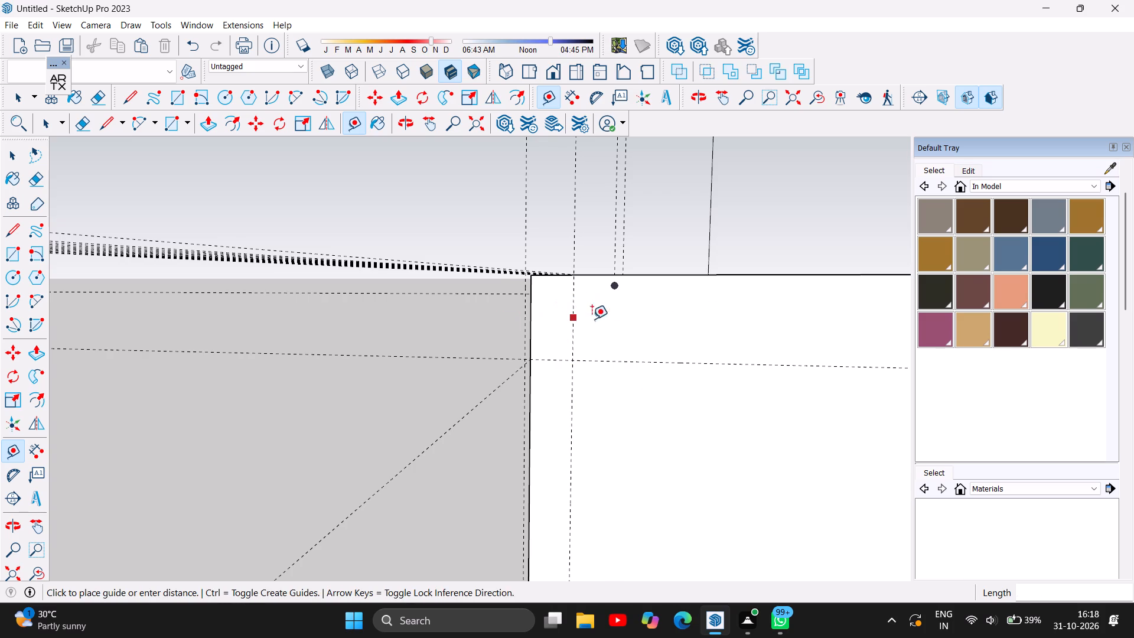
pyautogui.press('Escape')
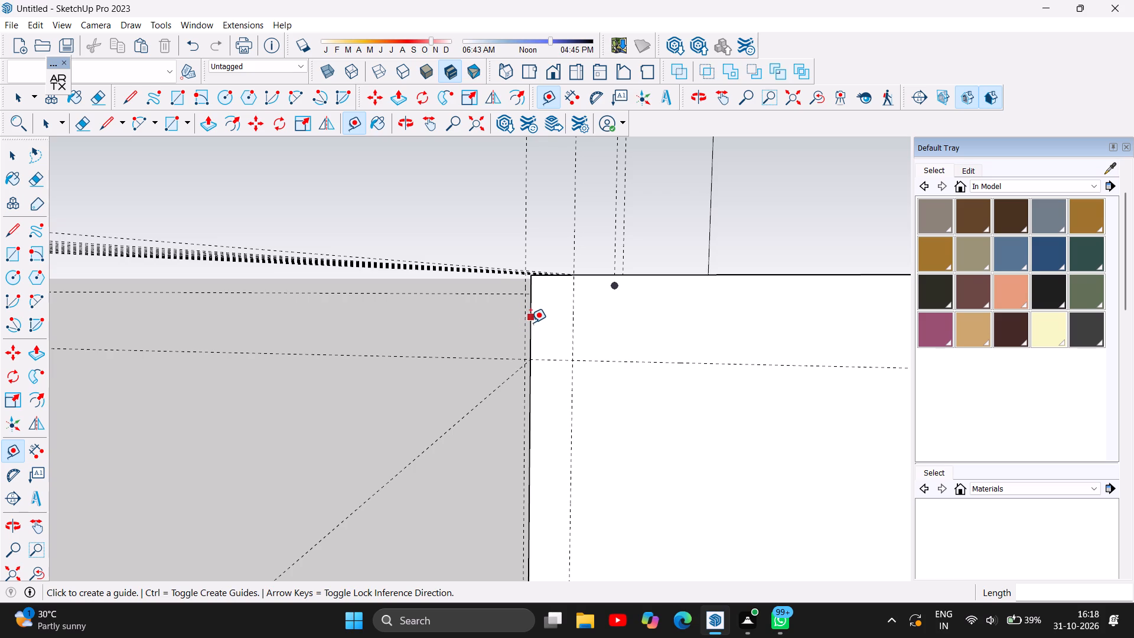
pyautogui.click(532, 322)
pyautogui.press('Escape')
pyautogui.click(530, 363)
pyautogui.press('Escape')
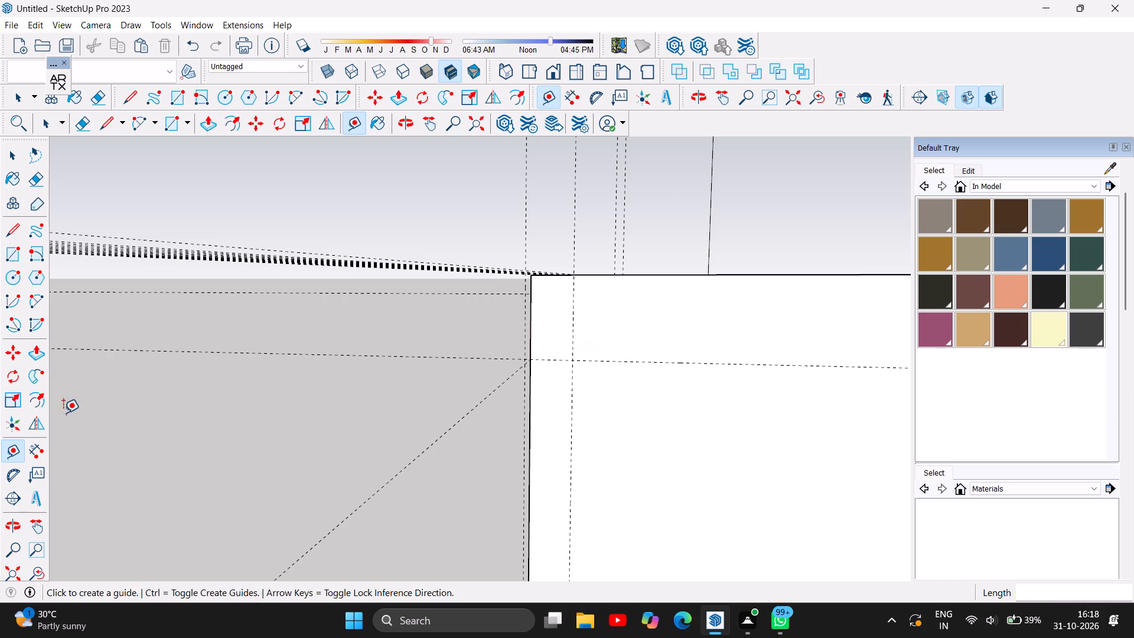
# Place another vertical guide on this end face, 1" in from the nosing-side vertical edge.
pyautogui.click(15, 450)
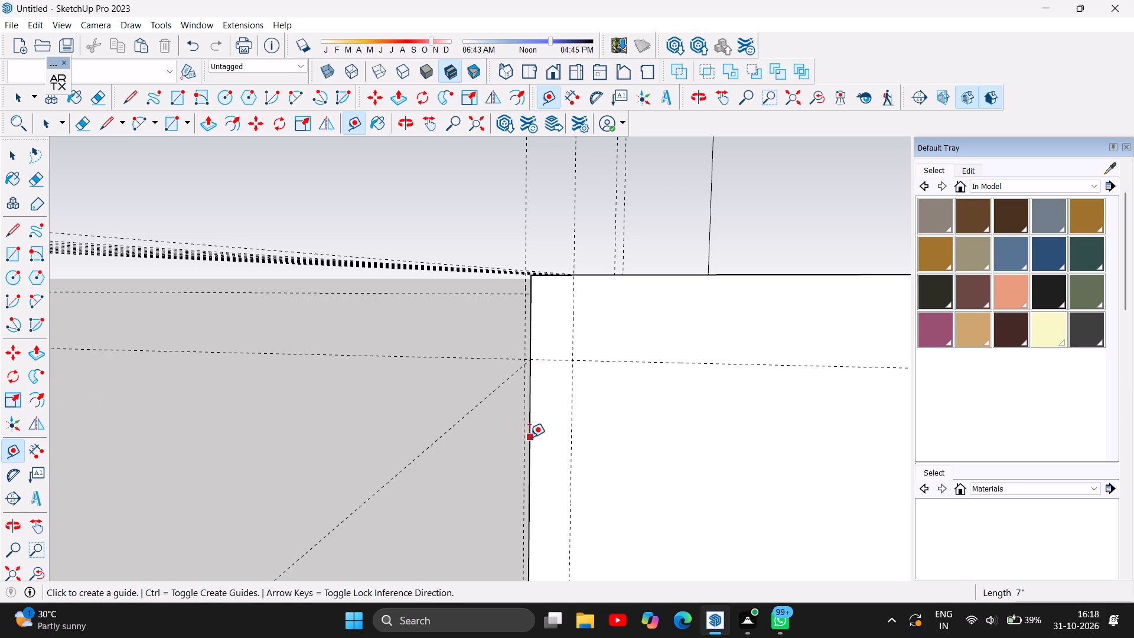
pyautogui.click(529, 437)
pyautogui.press('1')
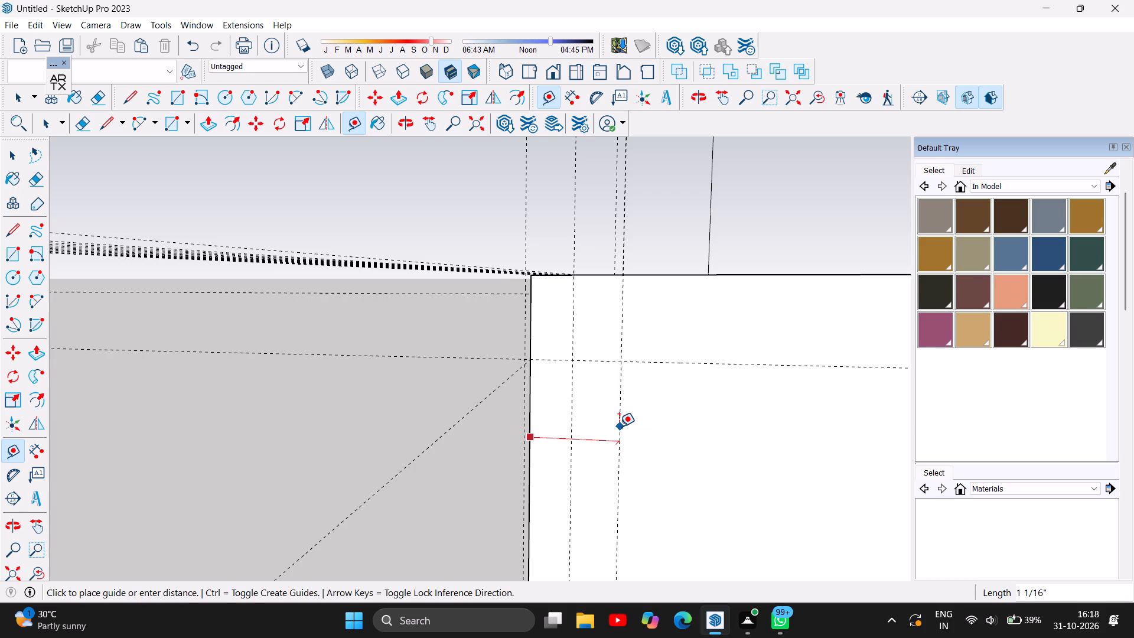
pyautogui.press('Return')
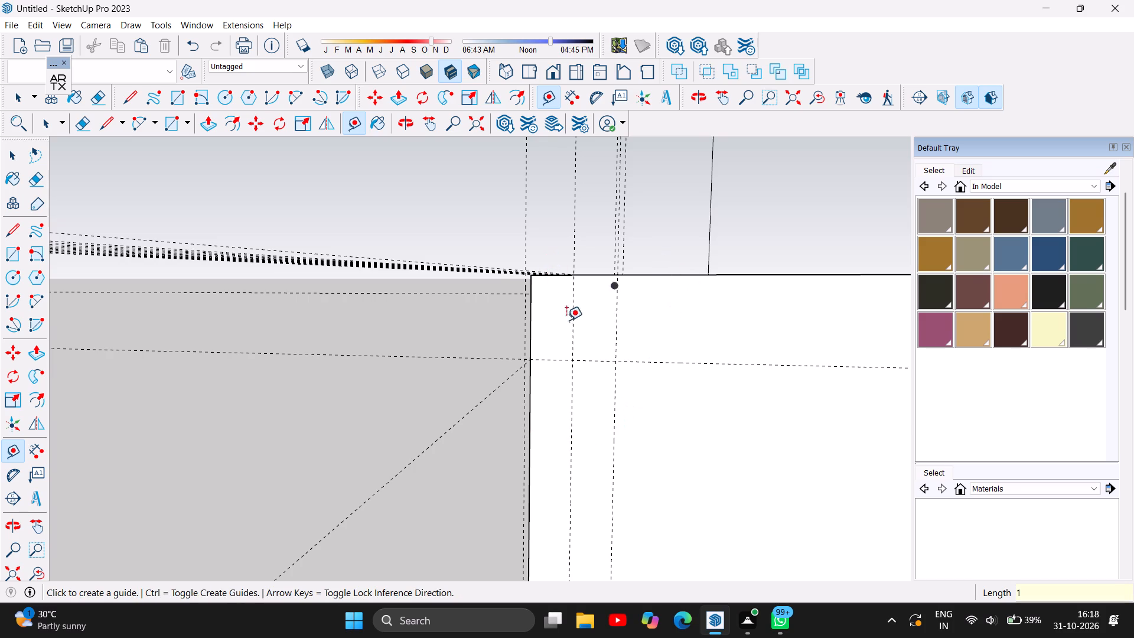
# Draw a 2-point arc along the 0.5" guide from the top edge to the 1" guide, bulging 1/2" to the vertical edge.
pyautogui.scroll(3, 579, 360)
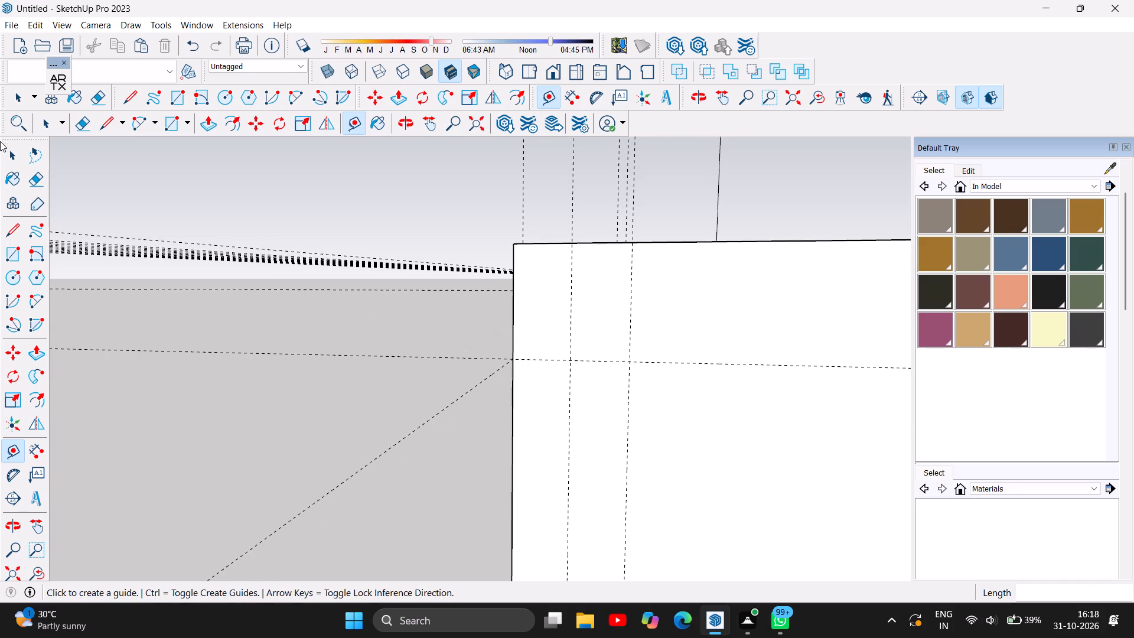
pyautogui.click(297, 99)
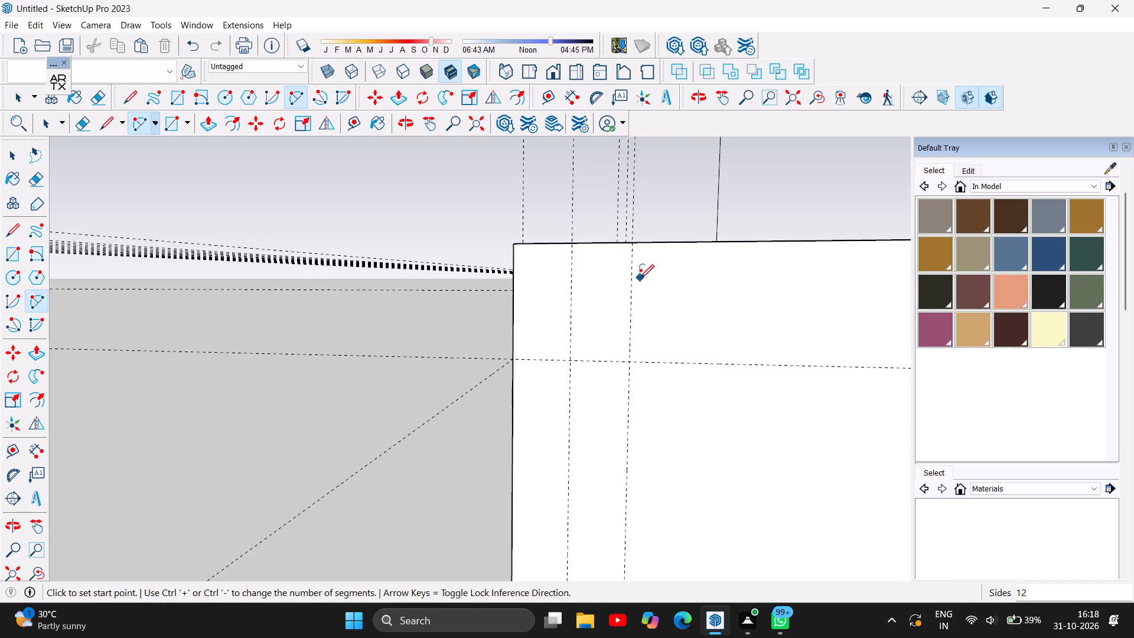
pyautogui.click(572, 244)
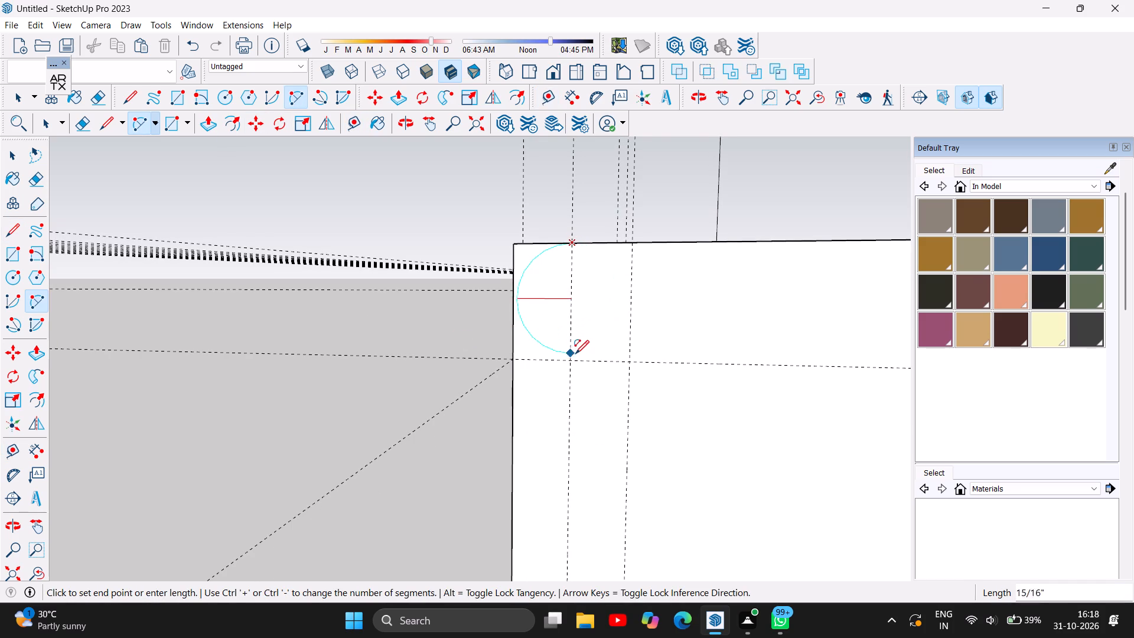
pyautogui.click(572, 359)
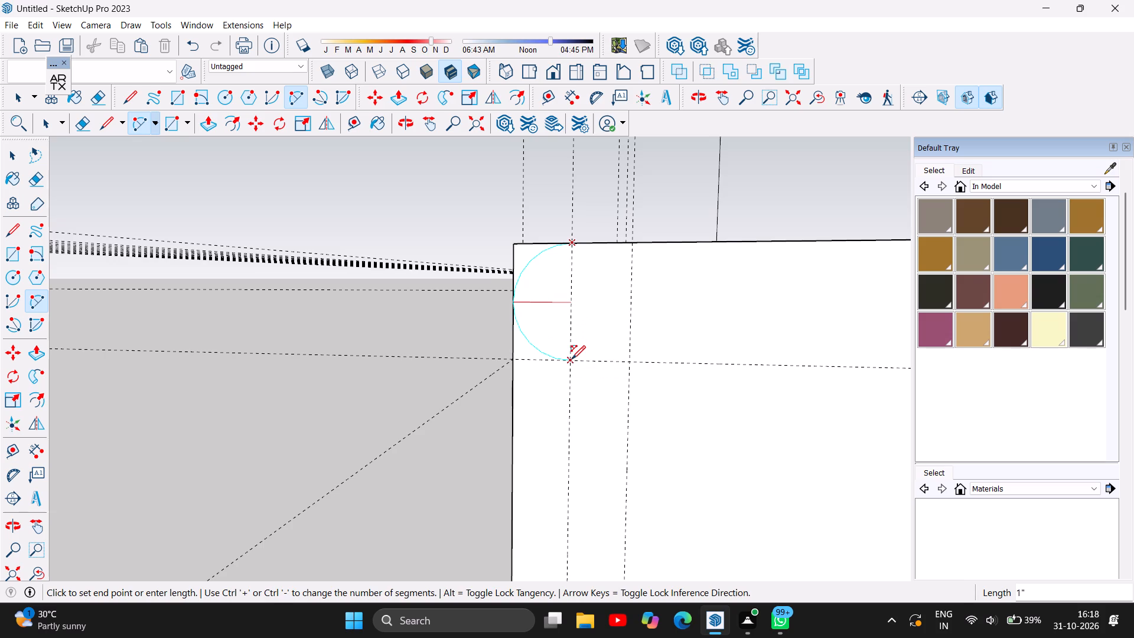
pyautogui.click(520, 305)
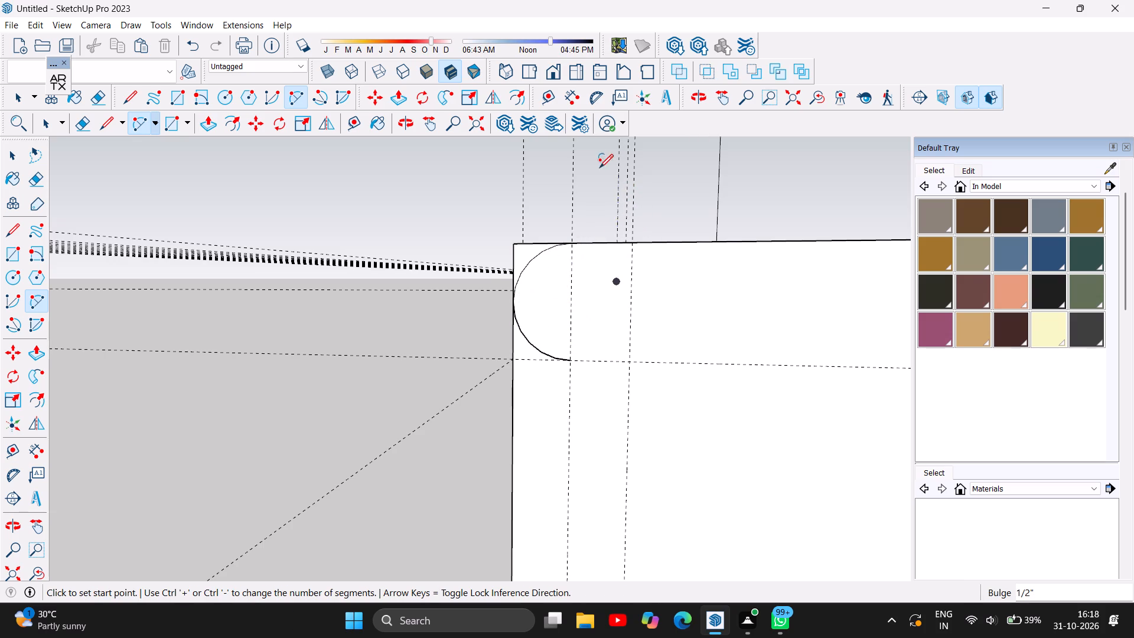
# Draw a 6" vertical line from the arc's lower endpoint to the bottom edge and a 1" line between the arc's endpoints.
pyautogui.scroll(-3, 491, 174)
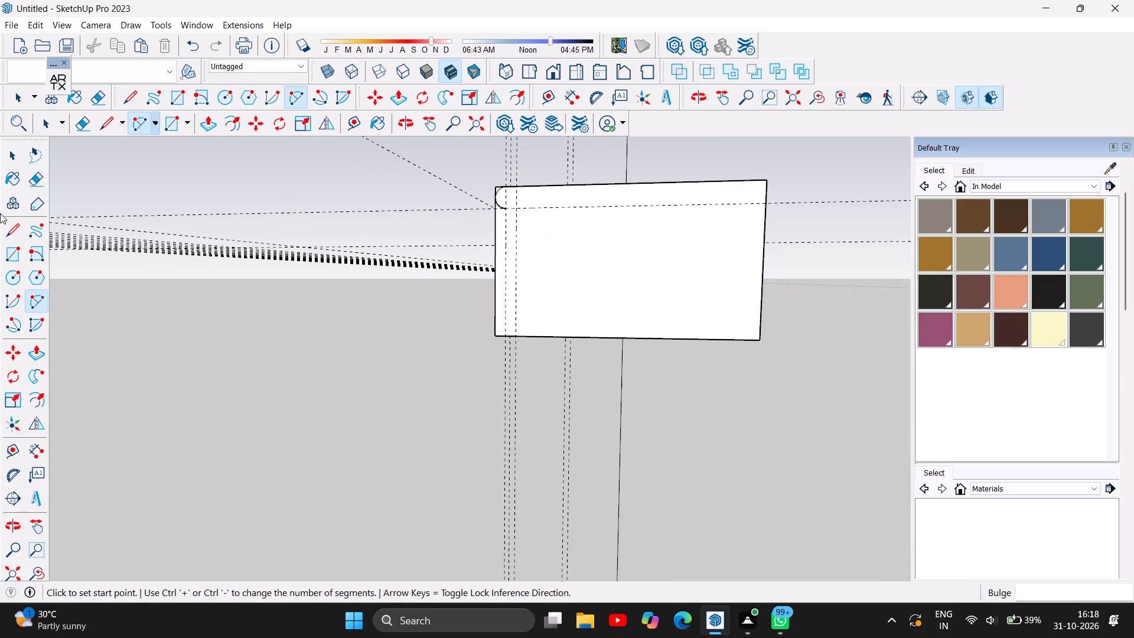
pyautogui.click(9, 231)
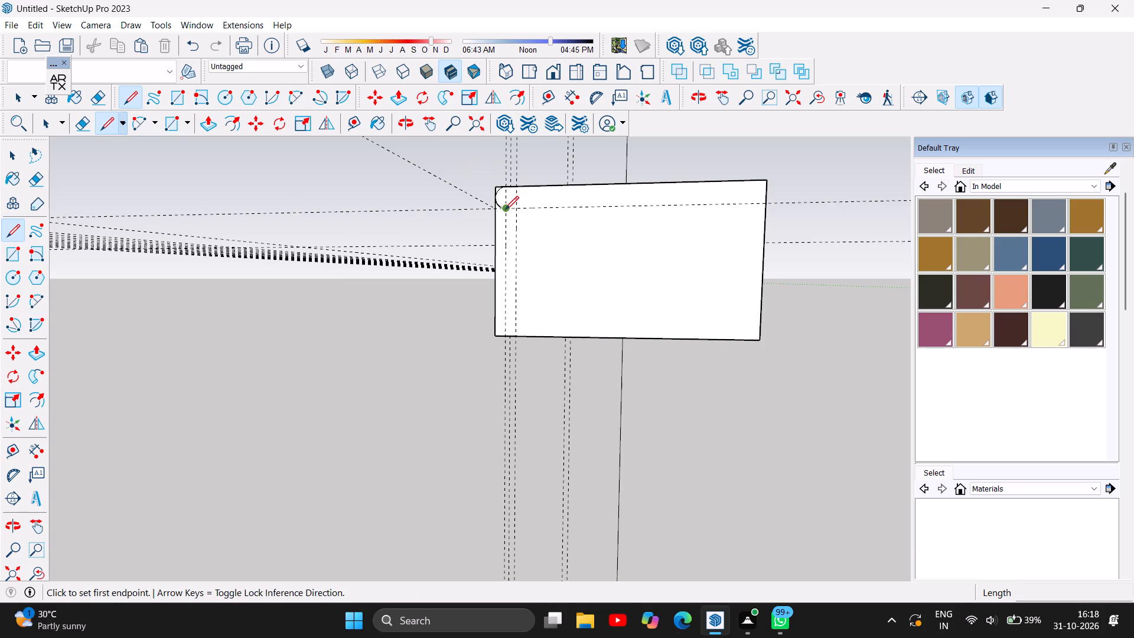
pyautogui.click(505, 210)
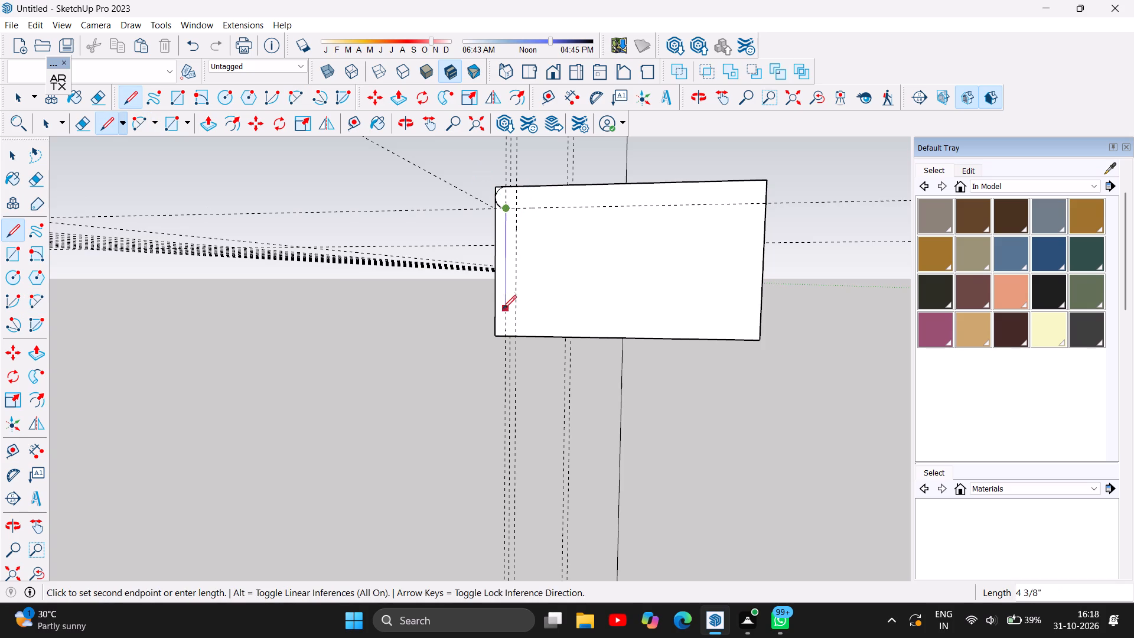
pyautogui.click(508, 336)
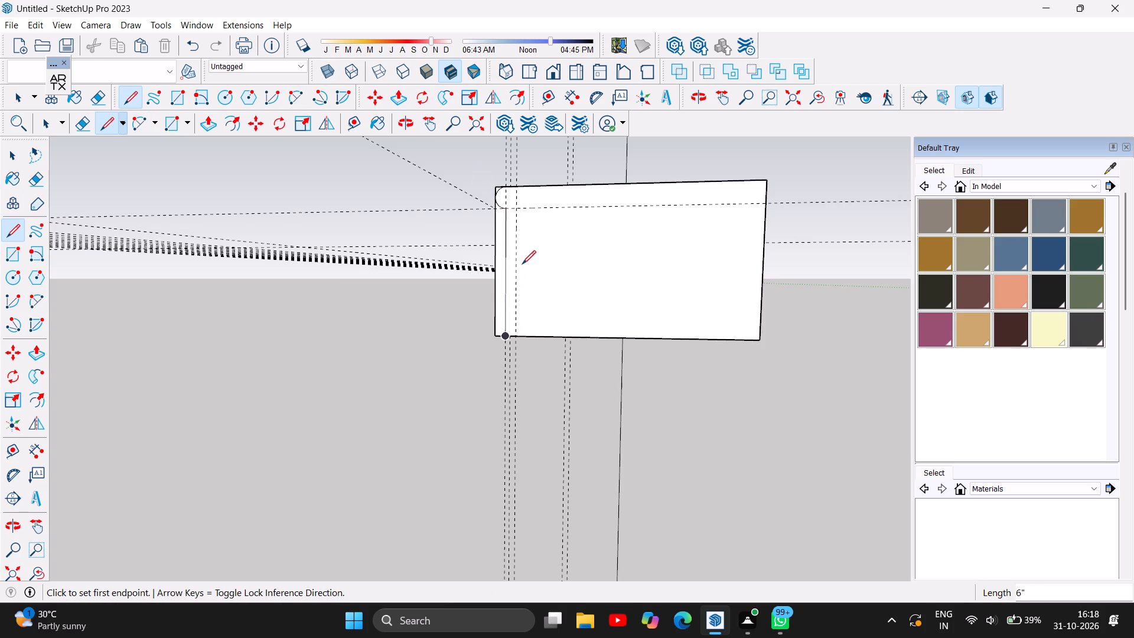
pyautogui.click(507, 181)
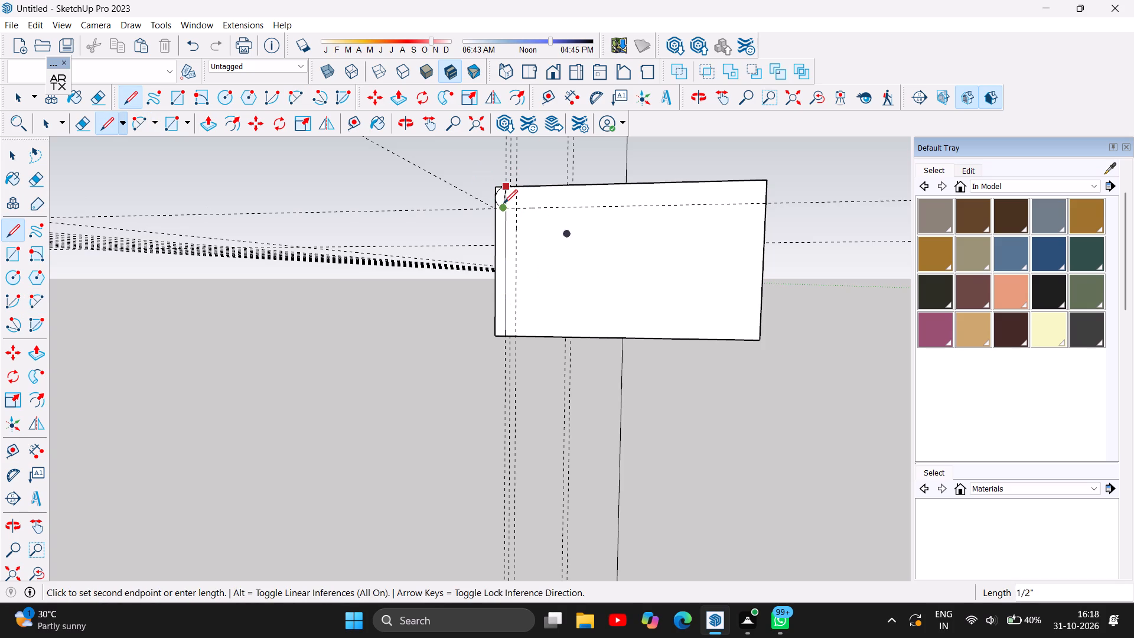
pyautogui.click(509, 207)
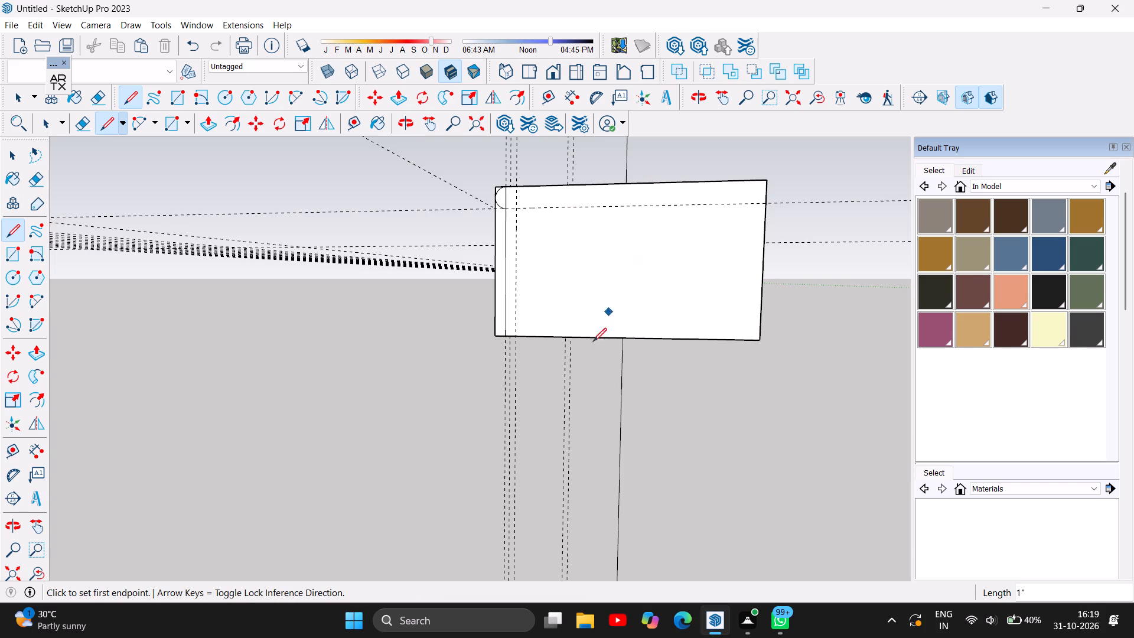
pyautogui.scroll(-3, 548, 425)
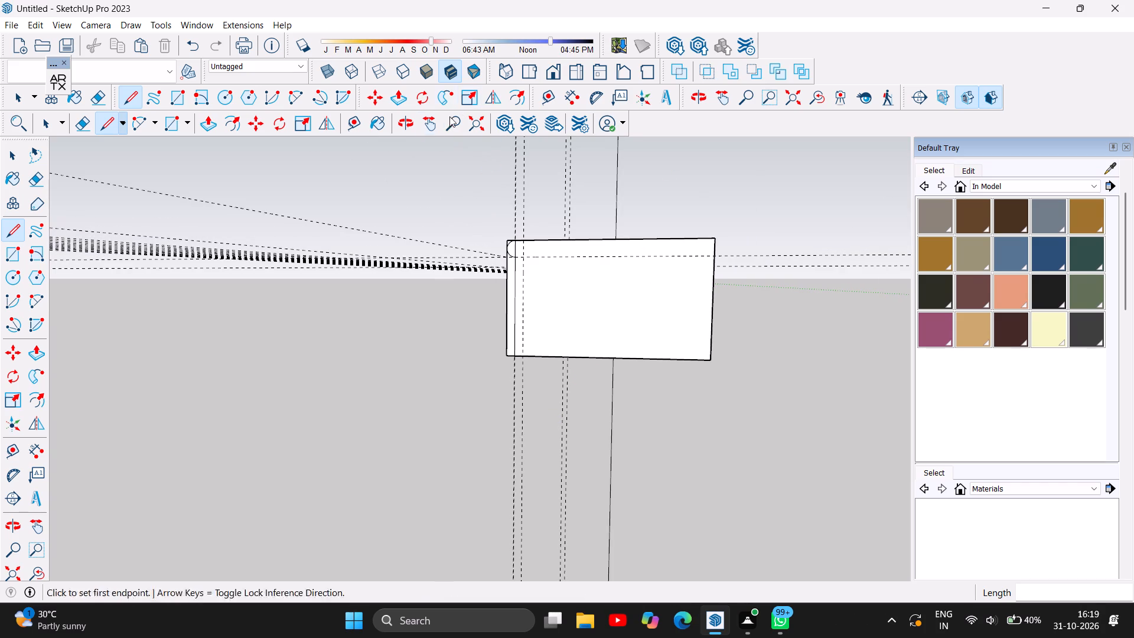
# Draw a 3' line along the block's underside, joining the lower endpoints of the vertical profile lines on the two end faces.
pyautogui.click(403, 115)
pyautogui.moveTo(495, 344); pyautogui.dragTo(612, 326)
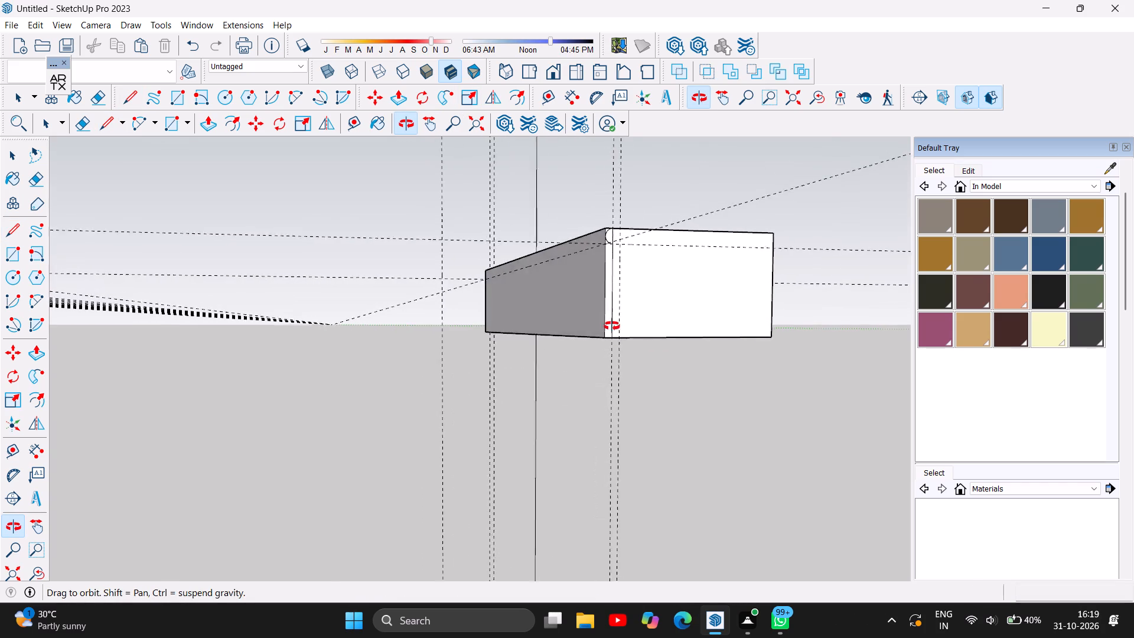
pyautogui.moveTo(612, 326); pyautogui.dragTo(572, 112)
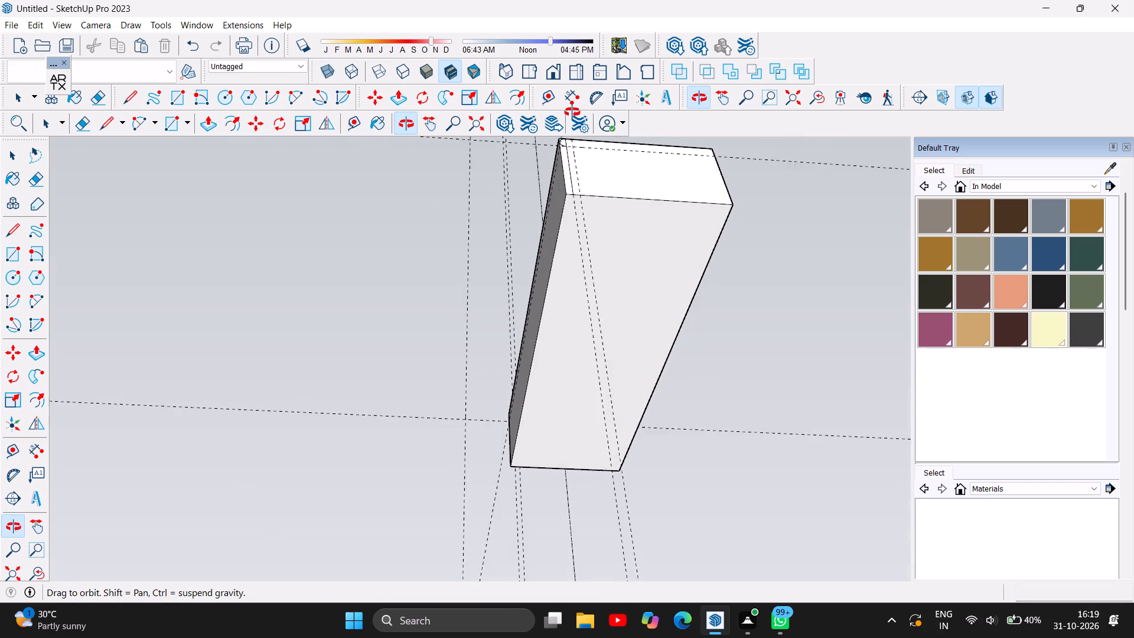
pyautogui.moveTo(572, 112); pyautogui.dragTo(570, 111)
pyautogui.scroll(1, 652, 252)
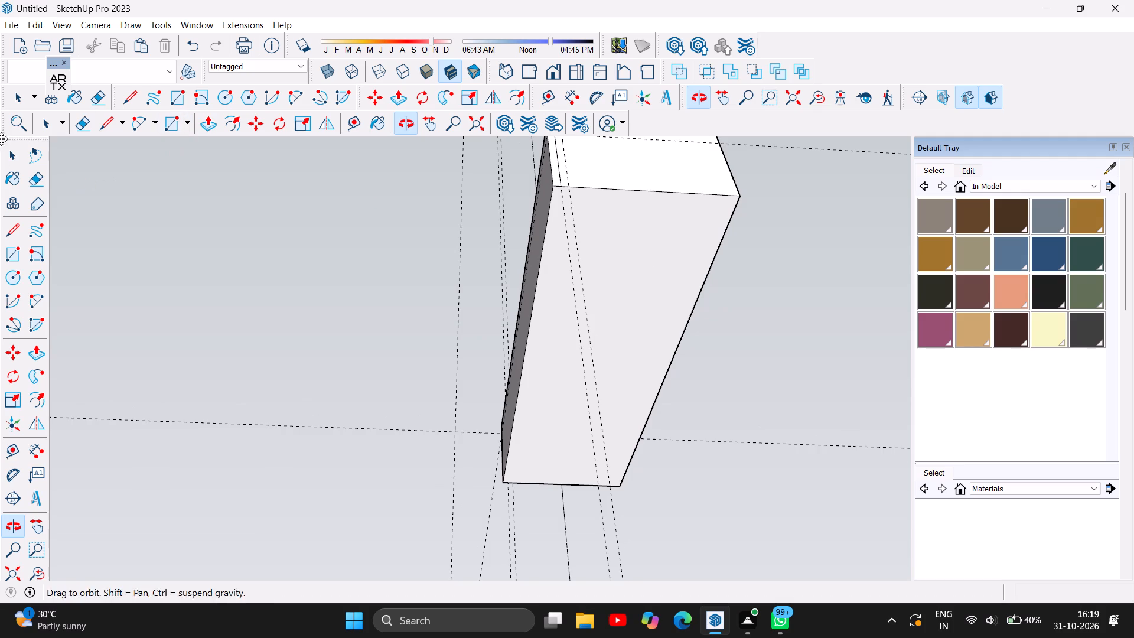
pyautogui.click(98, 127)
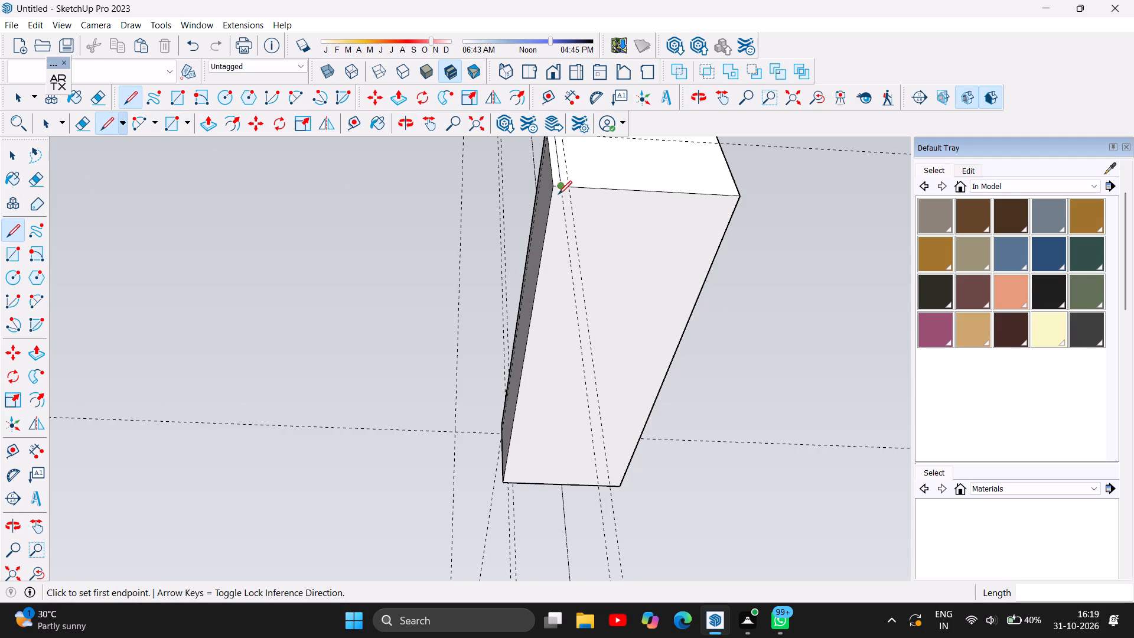
pyautogui.click(561, 190)
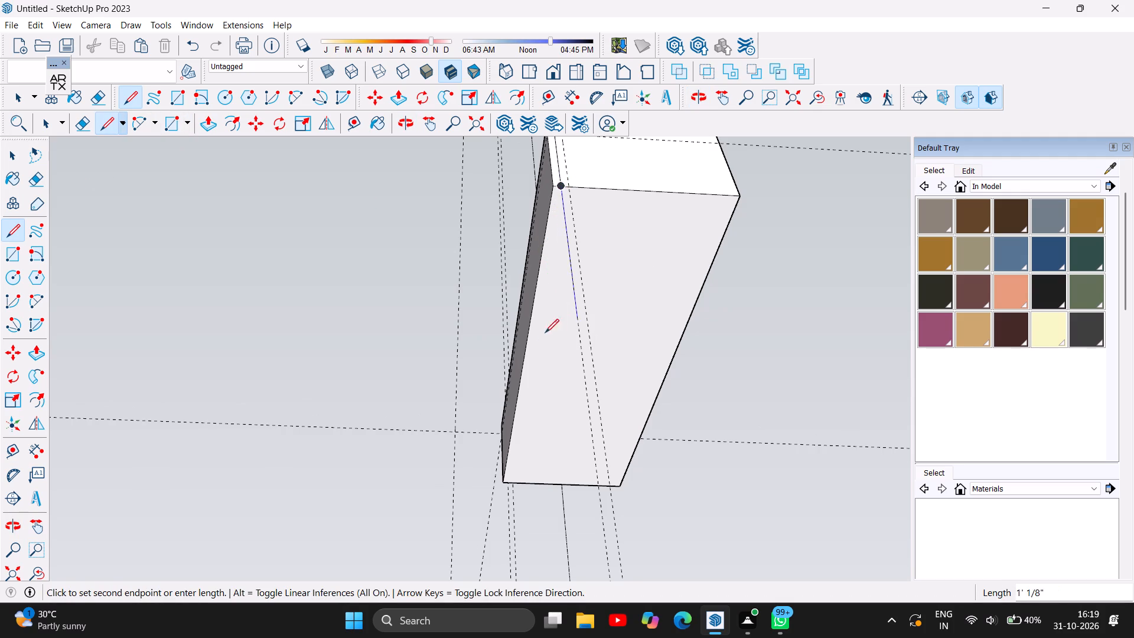
pyautogui.click(511, 482)
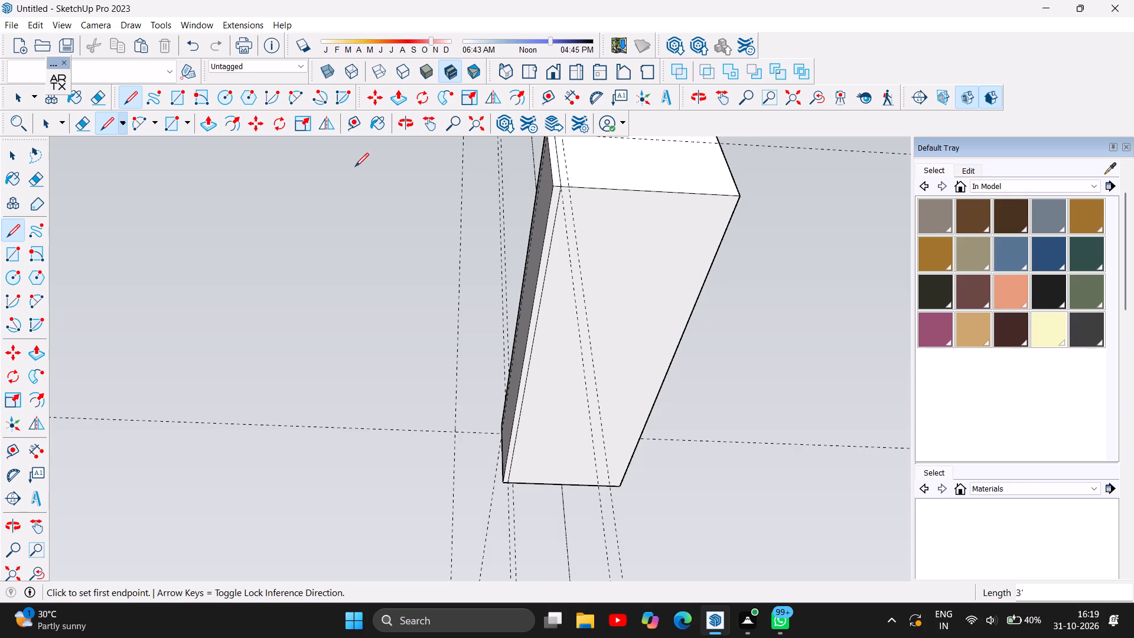
# Draw a 3' line along the block's top face between the upper endpoints of the arcs, parallel to the nosing-side edge.
pyautogui.click(412, 125)
pyautogui.moveTo(431, 341); pyautogui.dragTo(434, 340)
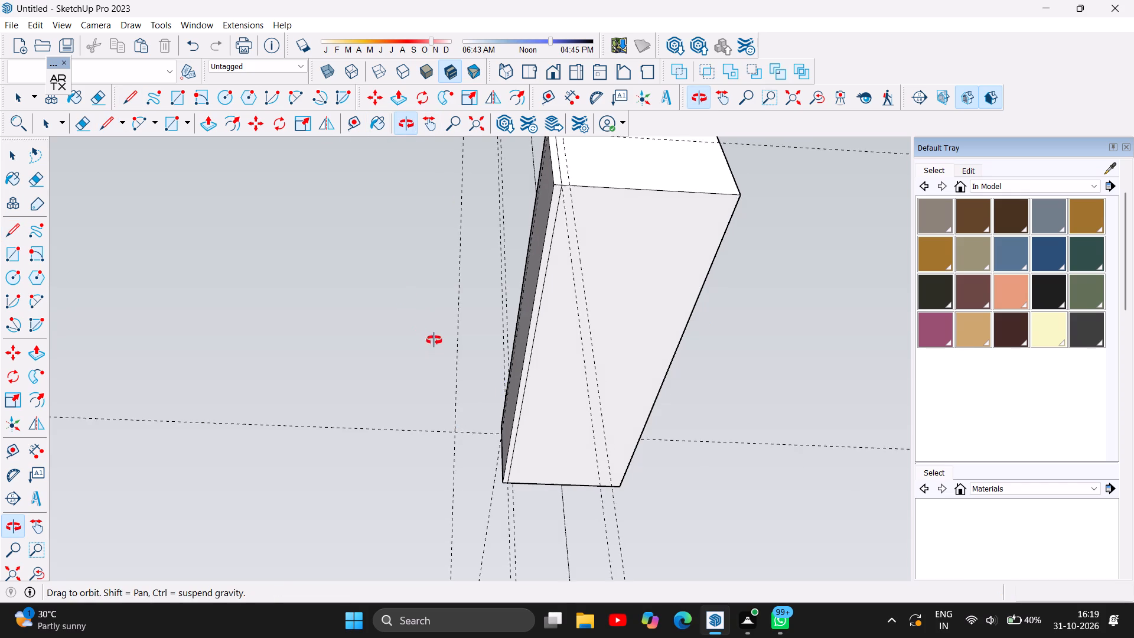
pyautogui.moveTo(434, 340); pyautogui.dragTo(865, 360)
pyautogui.moveTo(420, 359); pyautogui.dragTo(614, 437)
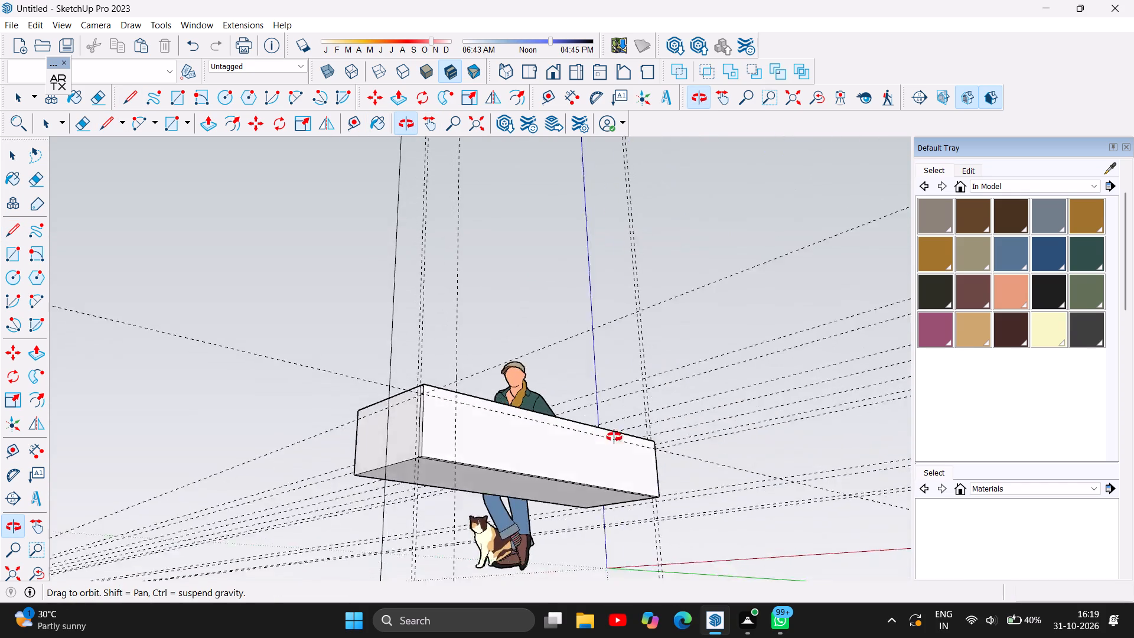
pyautogui.moveTo(614, 437); pyautogui.dragTo(380, 518)
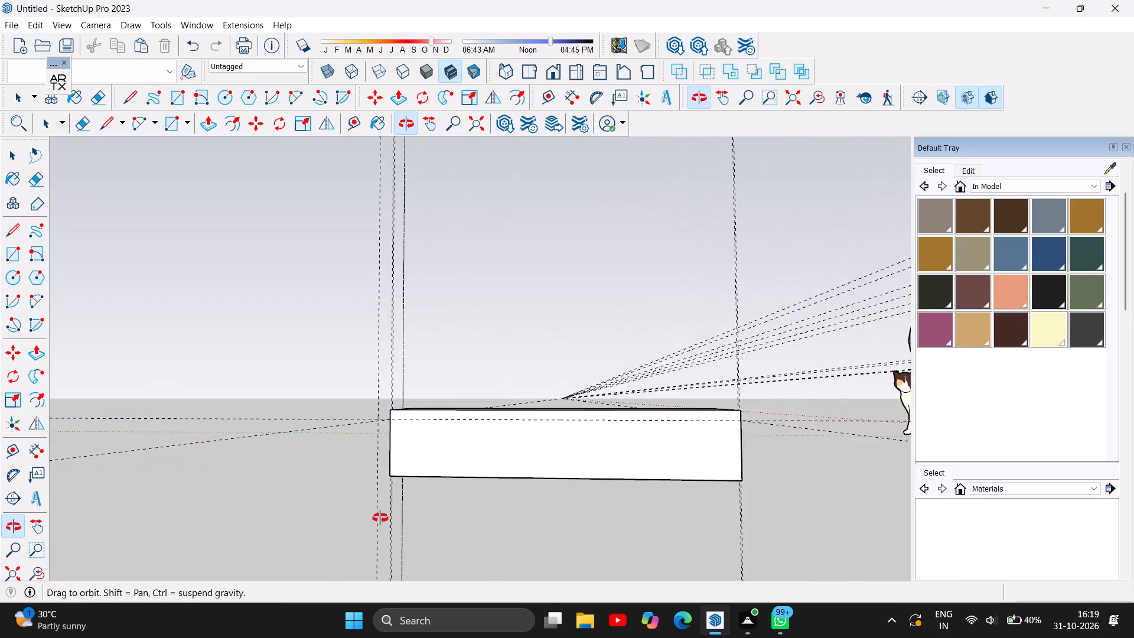
pyautogui.moveTo(380, 518); pyautogui.dragTo(634, 607)
pyautogui.moveTo(500, 411); pyautogui.dragTo(500, 447)
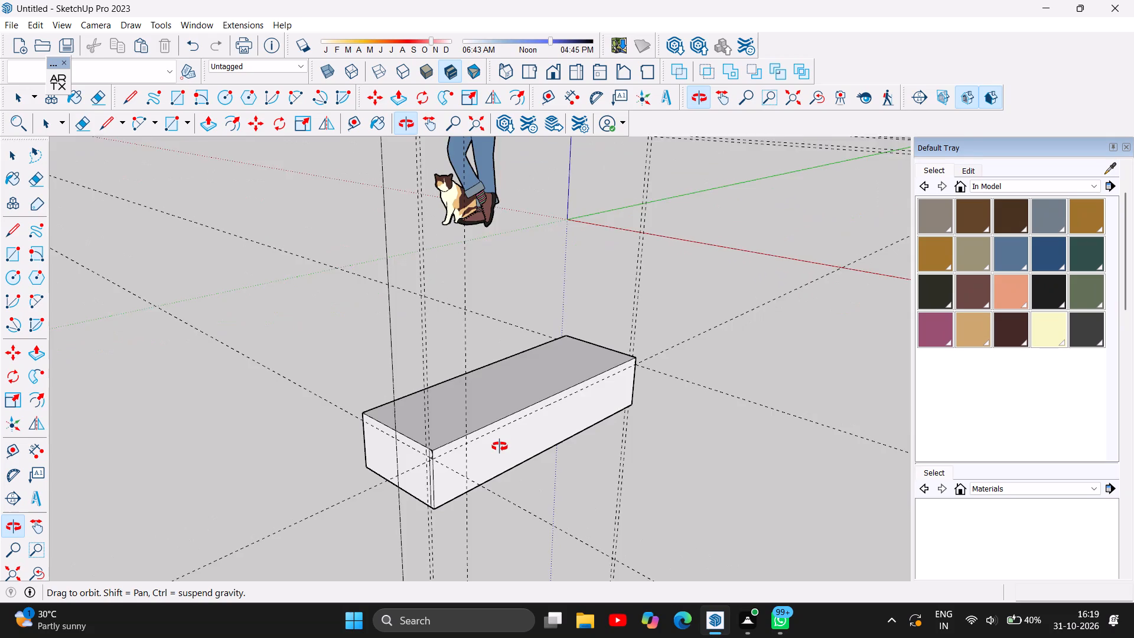
pyautogui.moveTo(500, 447); pyautogui.dragTo(428, 540)
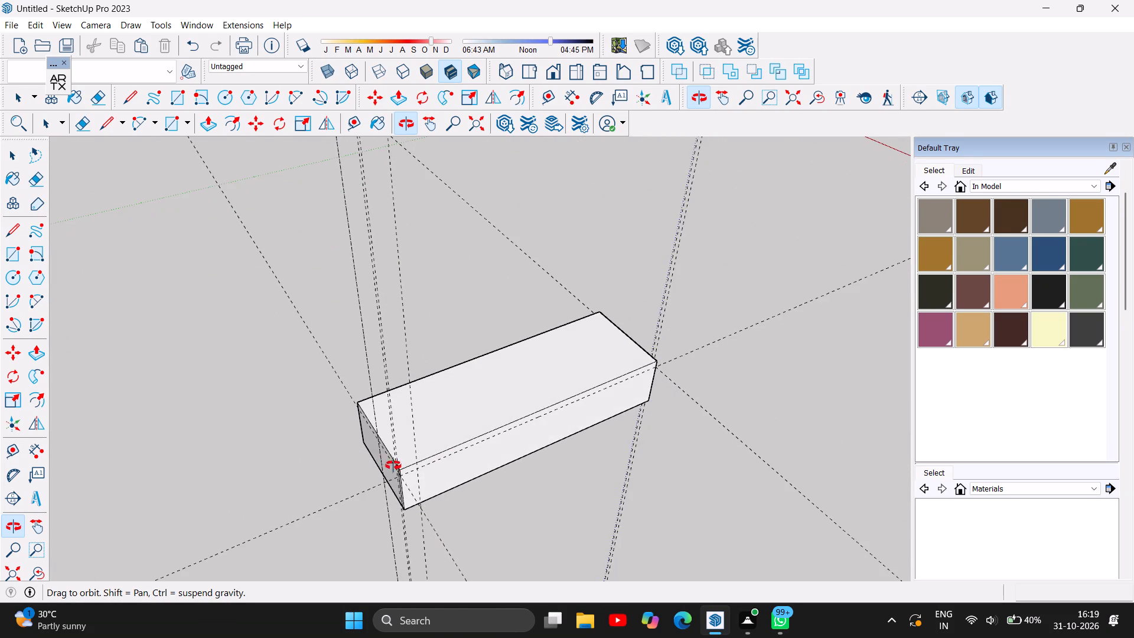
pyautogui.moveTo(393, 466); pyautogui.dragTo(488, 470)
pyautogui.scroll(3, 455, 479)
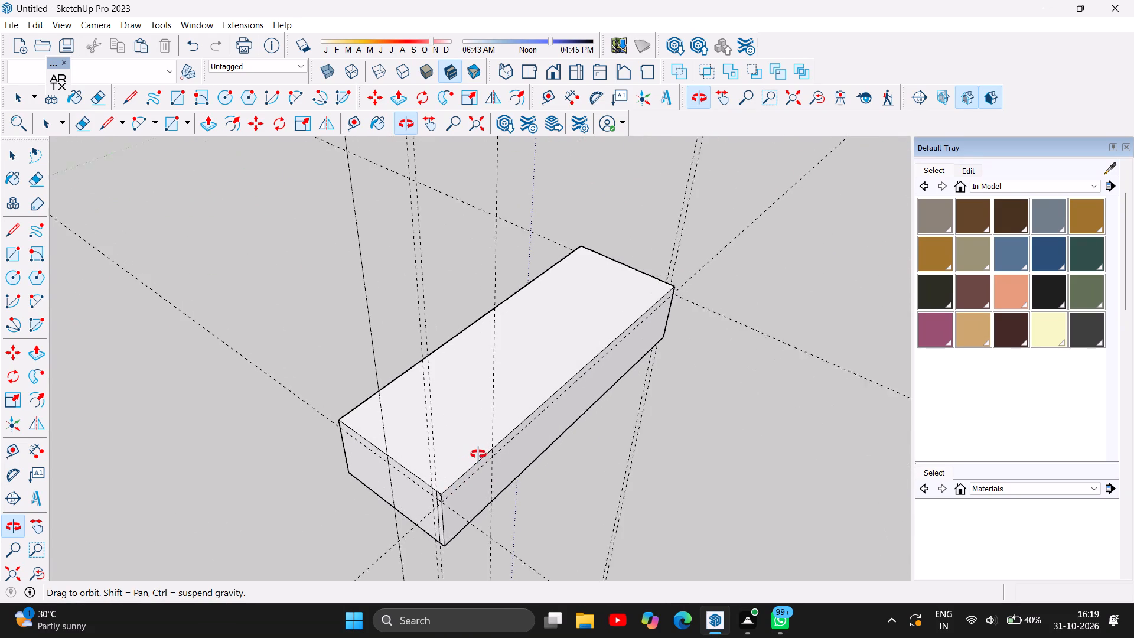
pyautogui.scroll(1, 478, 454)
pyautogui.click(12, 230)
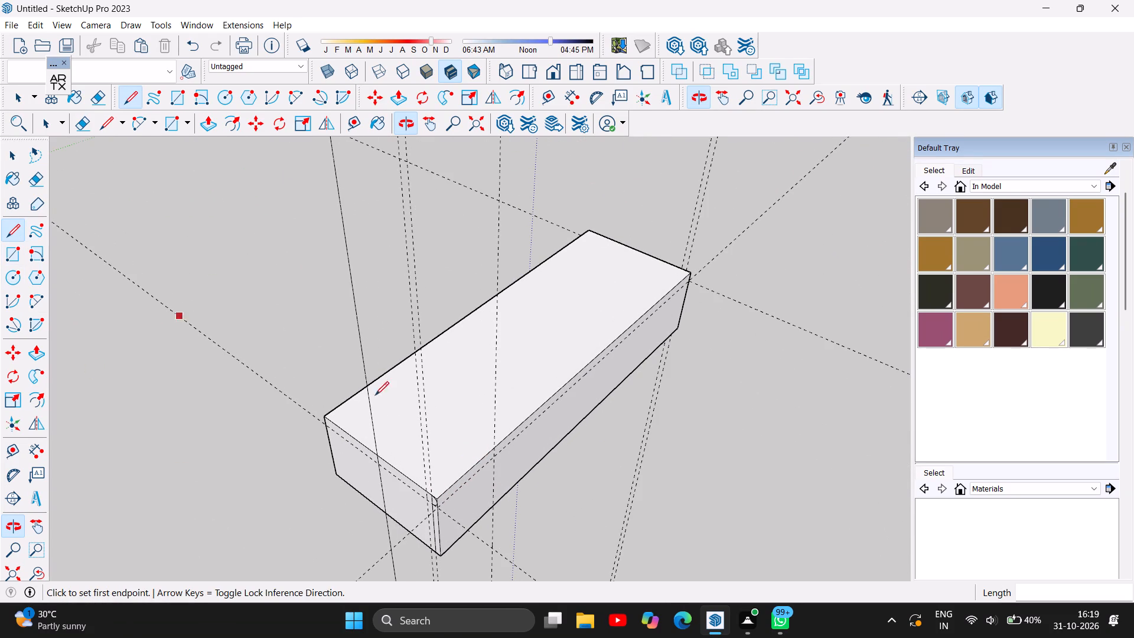
pyautogui.click(429, 495)
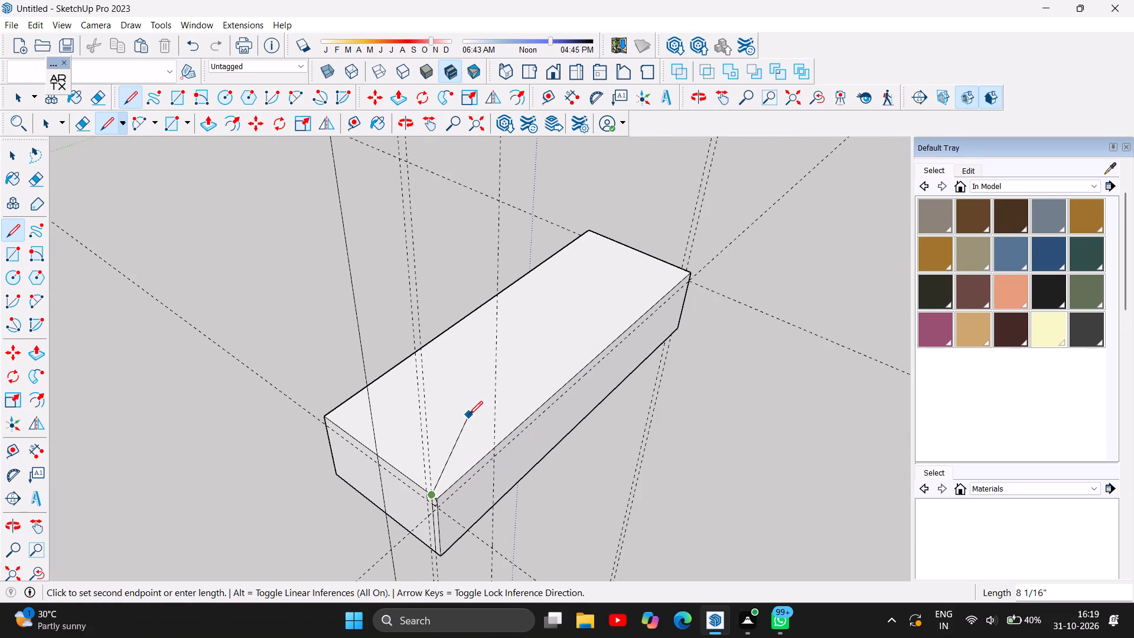
pyautogui.click(683, 269)
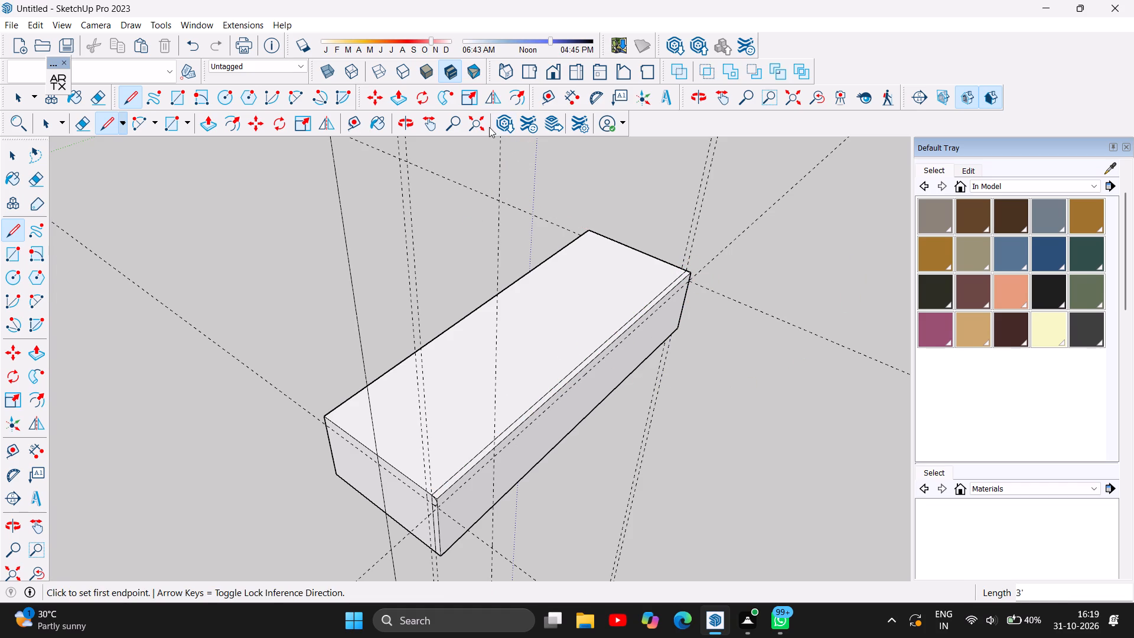
# Delete the block's nosing-side vertical face and the inner vertical face just behind it.
pyautogui.click(415, 128)
pyautogui.moveTo(618, 302); pyautogui.dragTo(292, 284)
pyautogui.moveTo(717, 494); pyautogui.dragTo(711, 491)
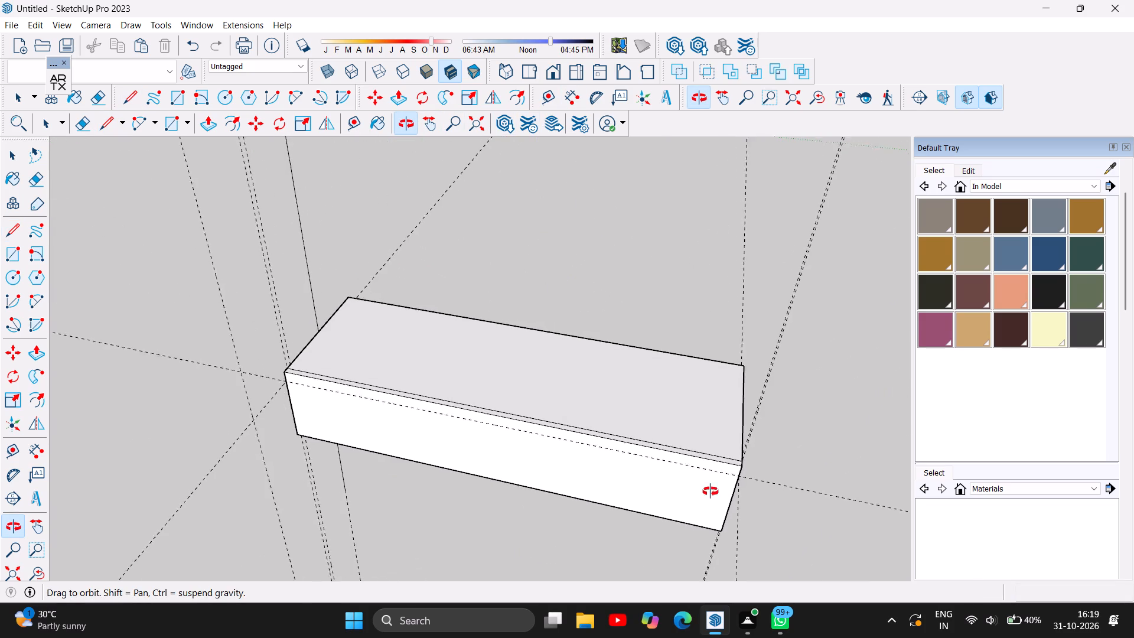
pyautogui.moveTo(711, 491); pyautogui.dragTo(562, 367)
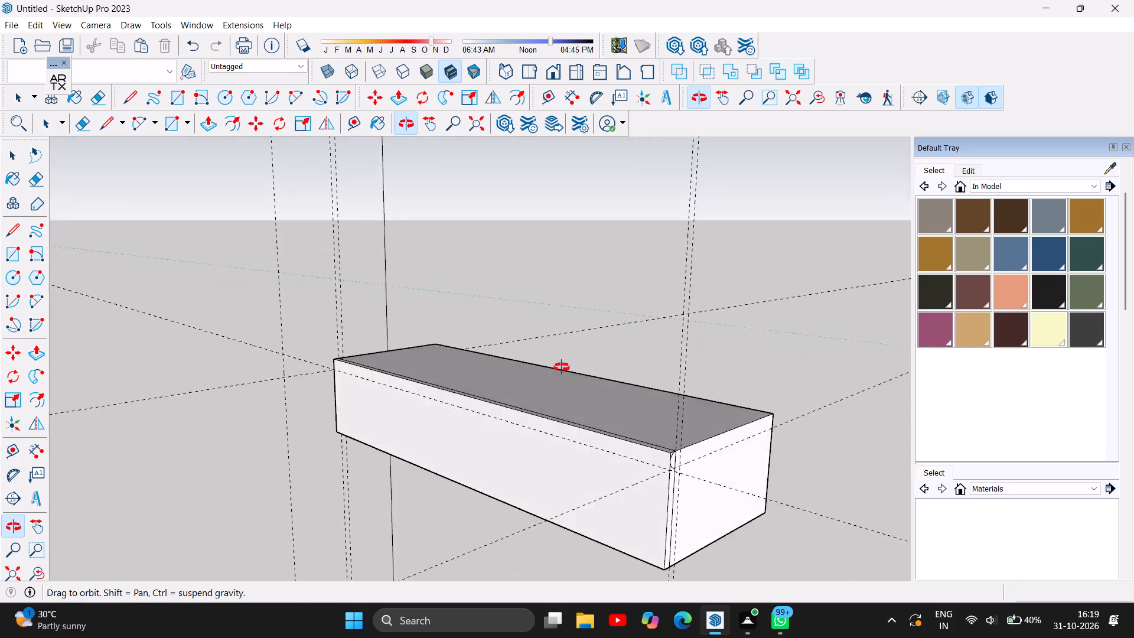
pyautogui.moveTo(562, 367); pyautogui.dragTo(752, 395)
pyautogui.click(14, 163)
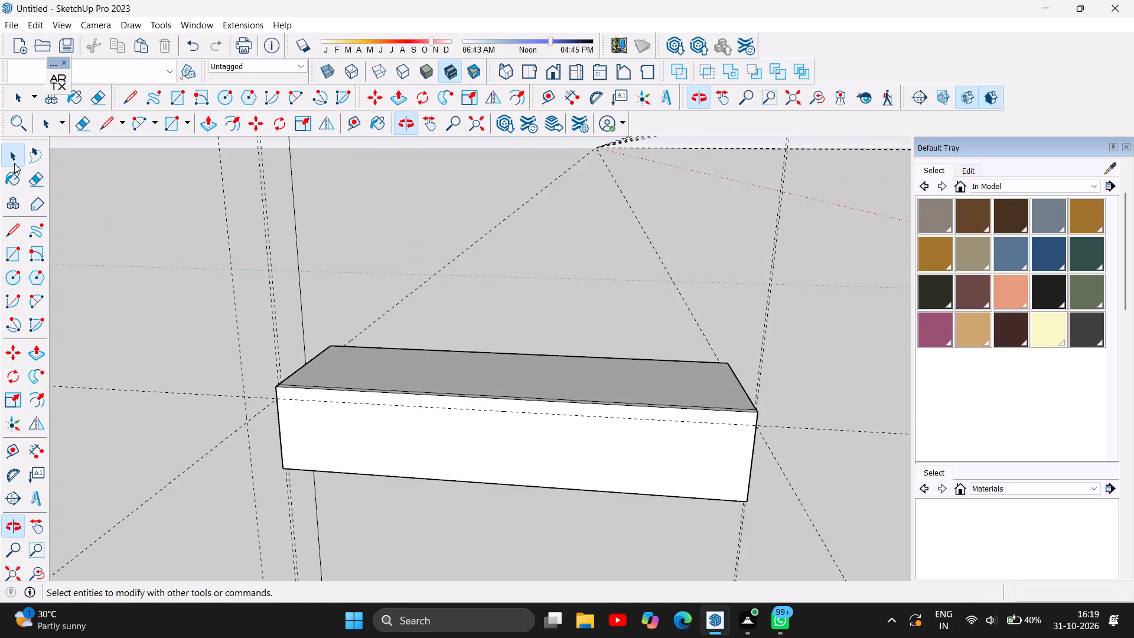
pyautogui.click(460, 470)
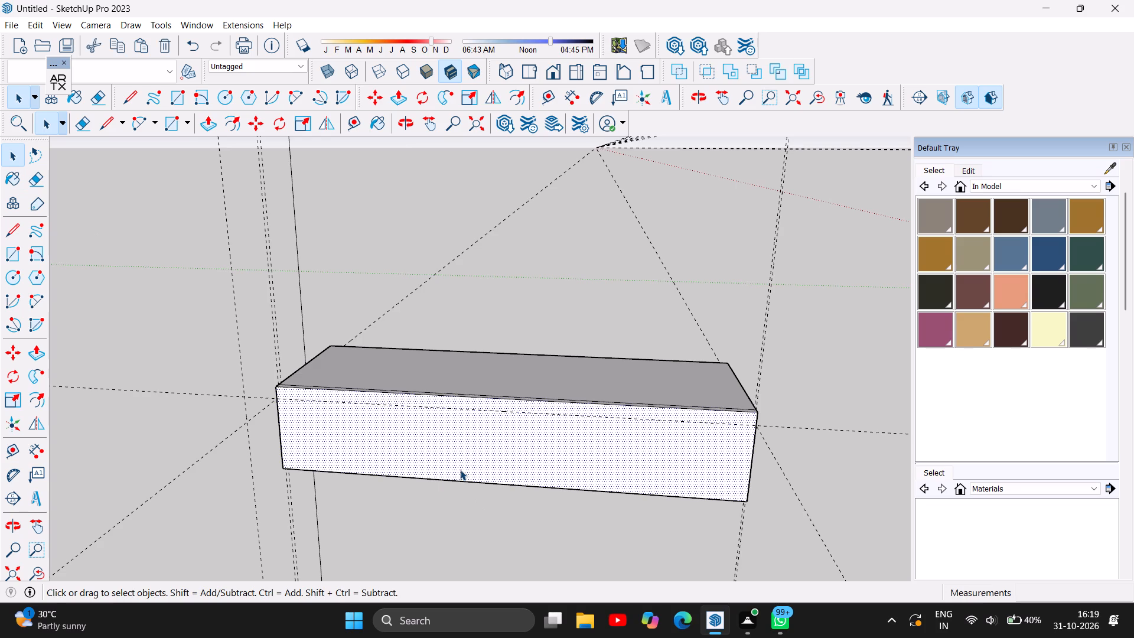
pyautogui.press('Delete')
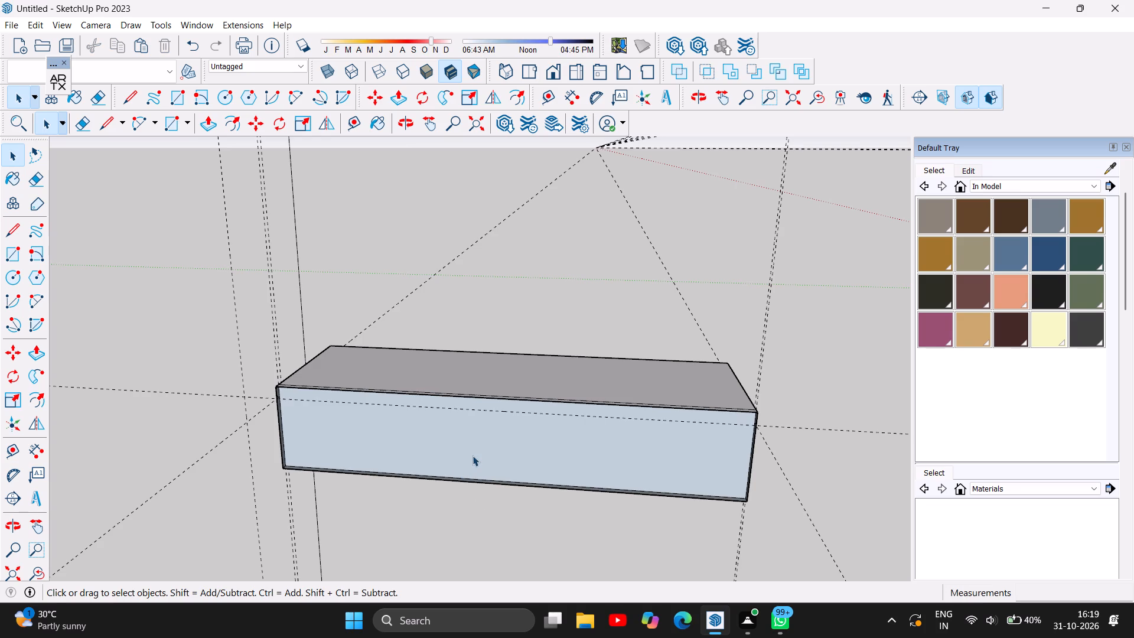
pyautogui.click(472, 455)
pyautogui.press('Delete')
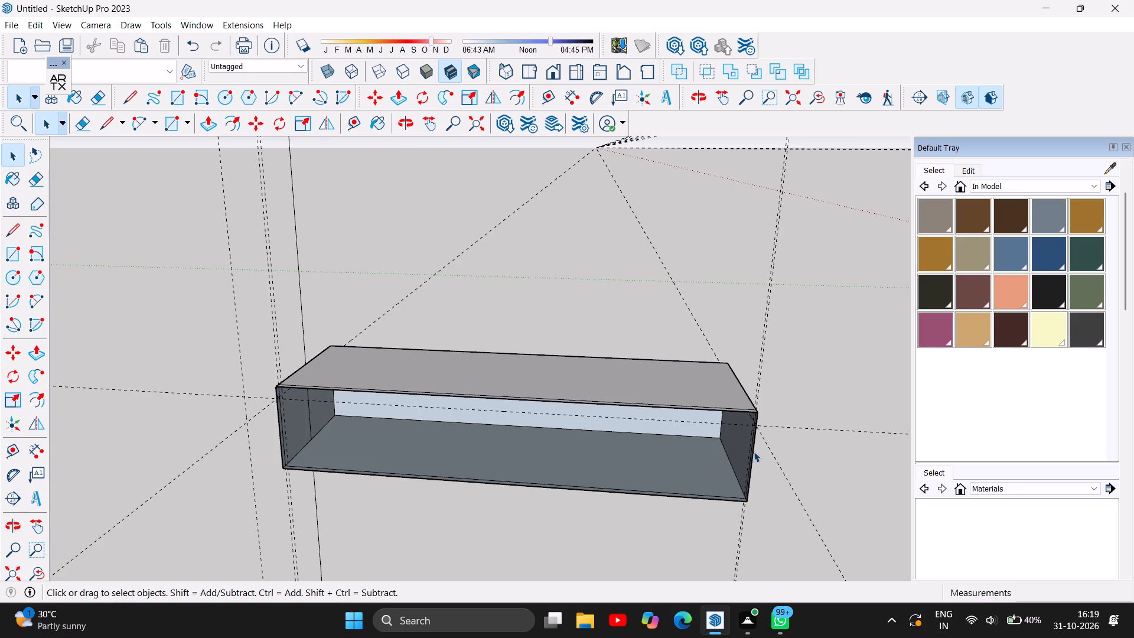
# At one end of the block, delete the end-face strip below the arc, the narrow underside strip and their leftover outer edges.
pyautogui.scroll(3, 755, 450)
pyautogui.scroll(1, 663, 491)
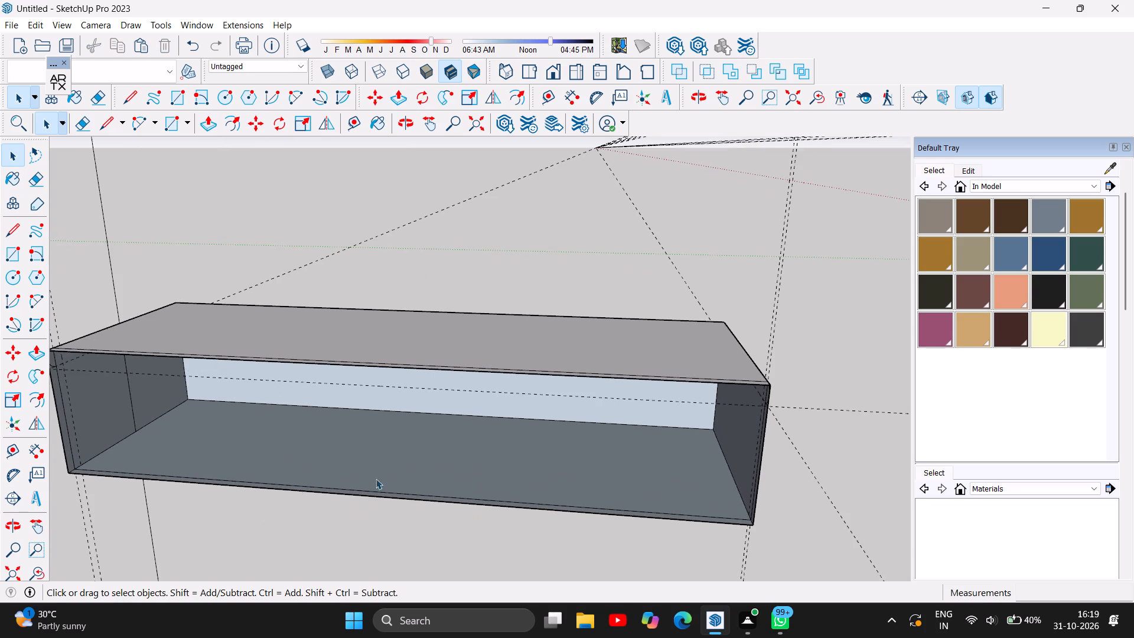
pyautogui.scroll(-1, 426, 474)
pyautogui.scroll(4, 101, 382)
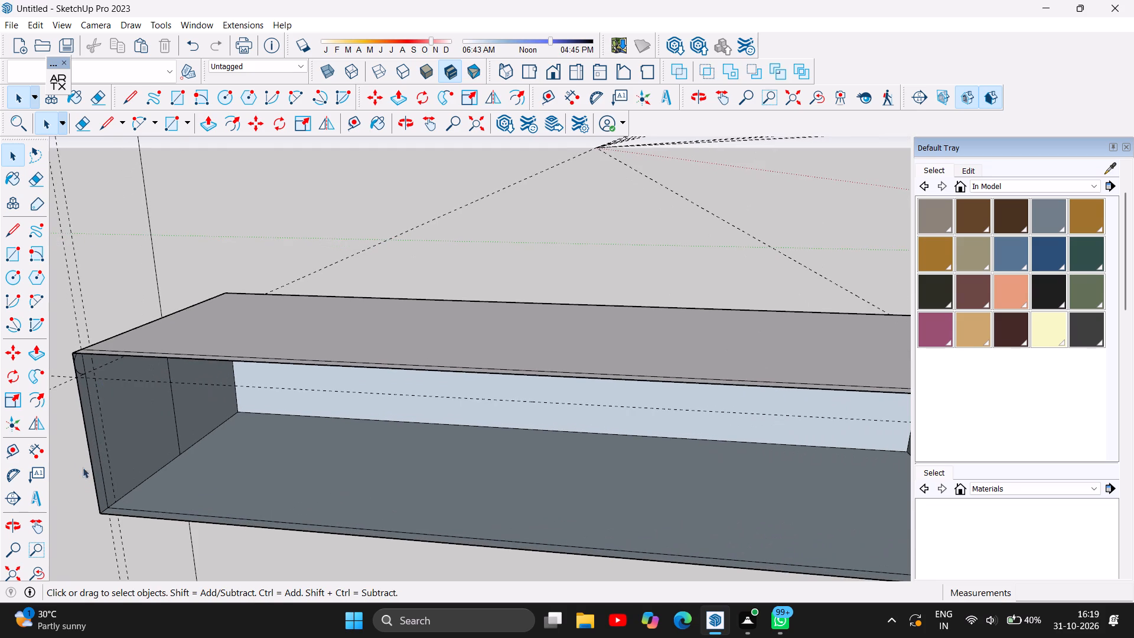
pyautogui.click(90, 441)
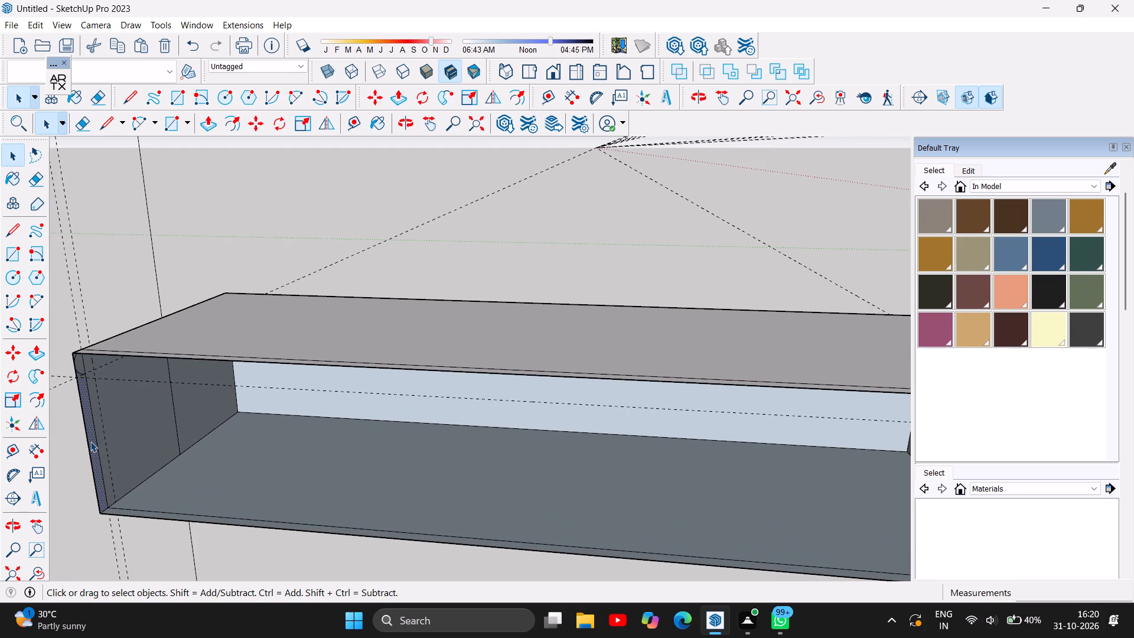
pyautogui.press('Delete')
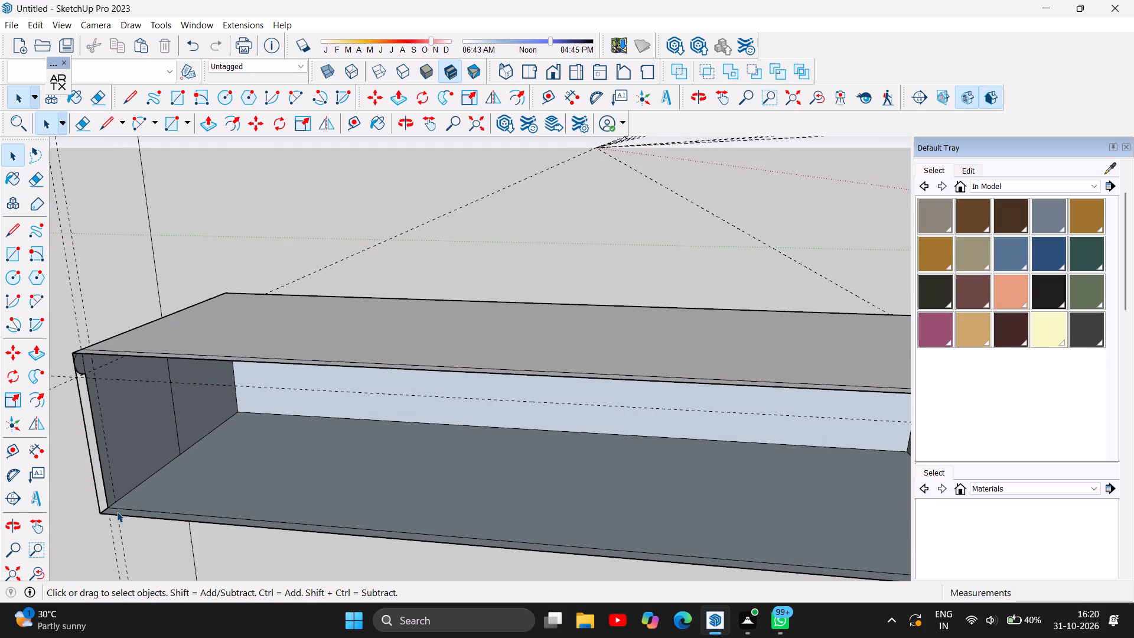
pyautogui.click(117, 513)
pyautogui.press('Delete')
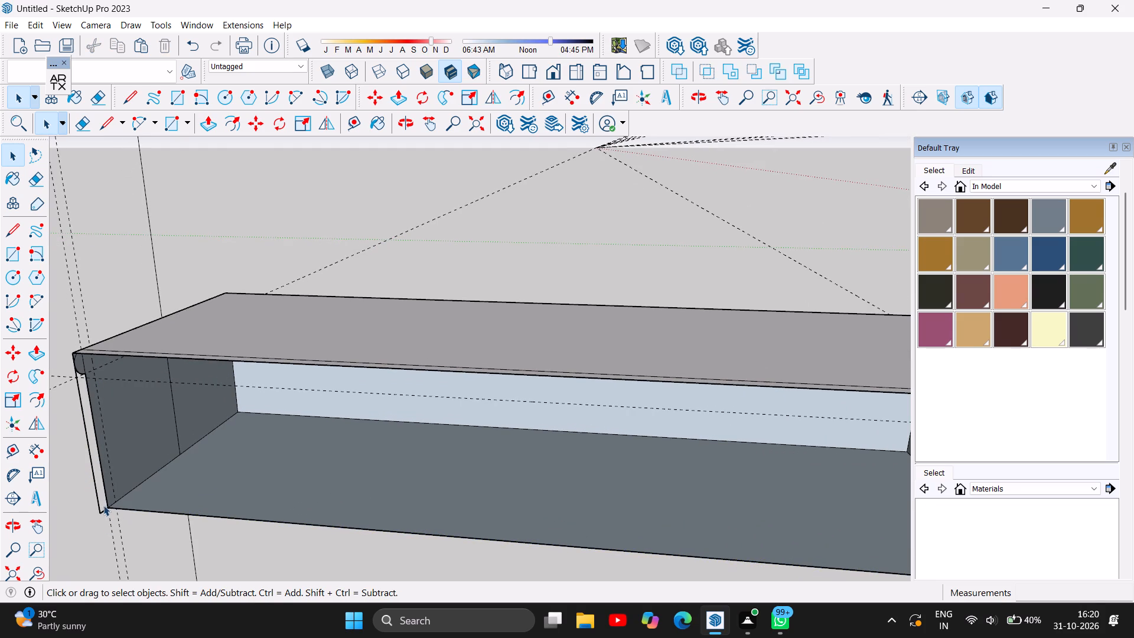
pyautogui.moveTo(103, 502); pyautogui.dragTo(106, 492)
pyautogui.click(97, 496)
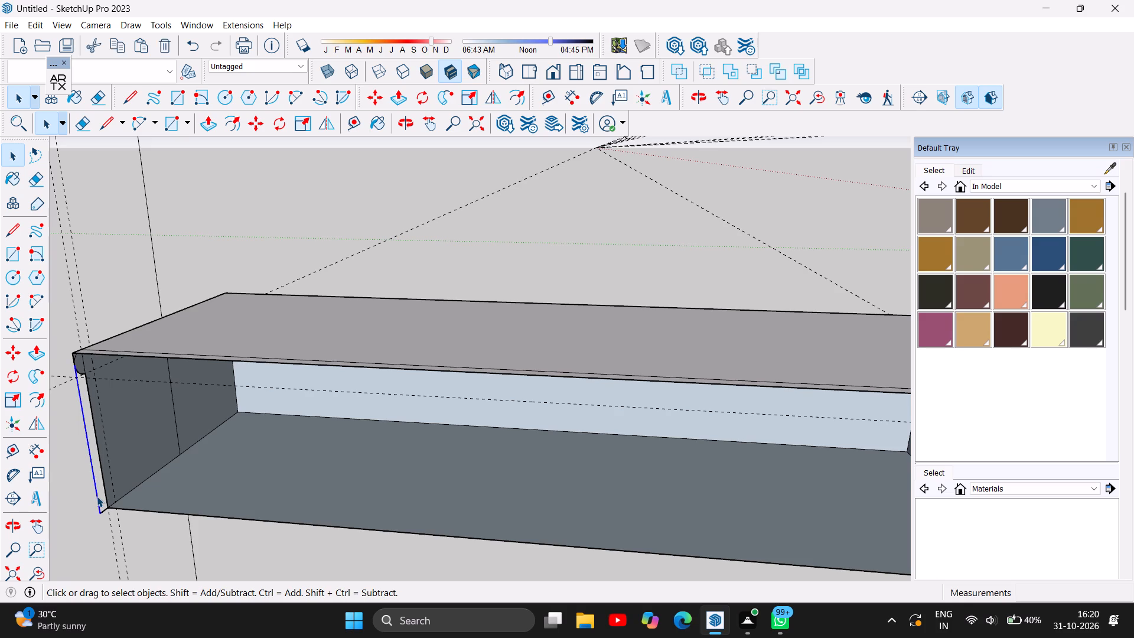
pyautogui.press('Delete')
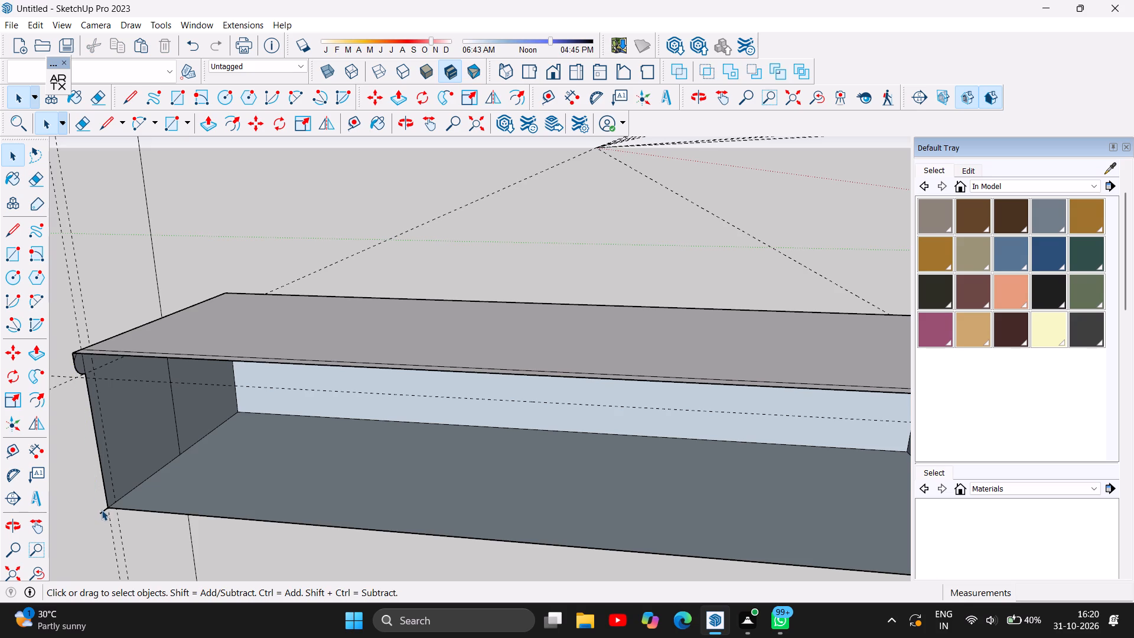
pyautogui.click(103, 510)
pyautogui.press('Delete')
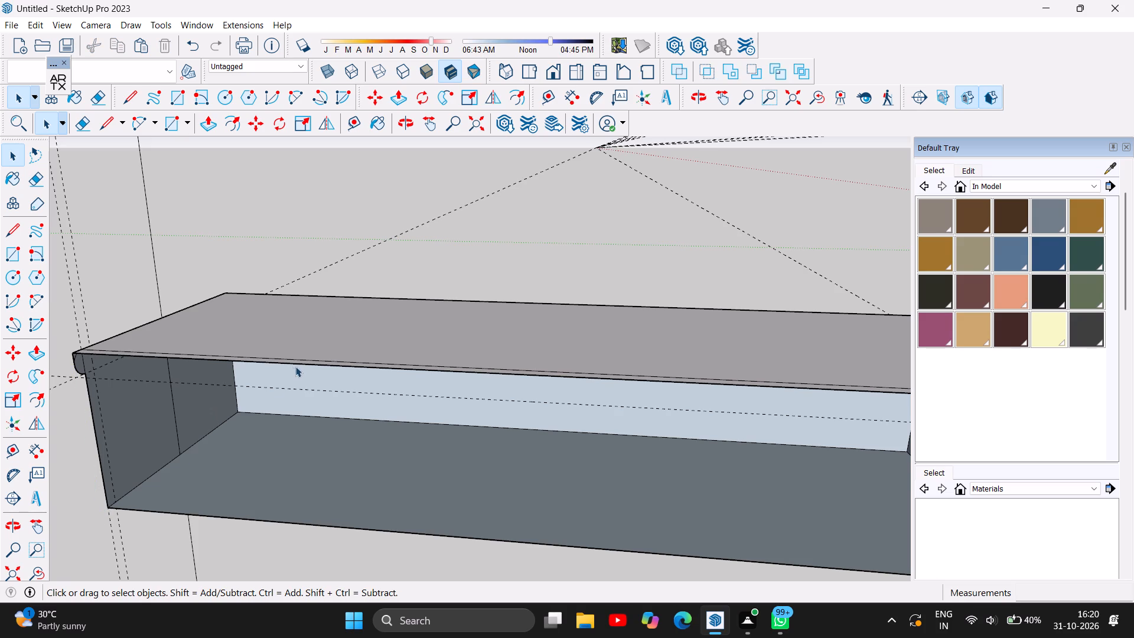
# Delete the top face's outer nosing-side edge and the leftover corner edges outside the arc at the same end.
pyautogui.click(305, 366)
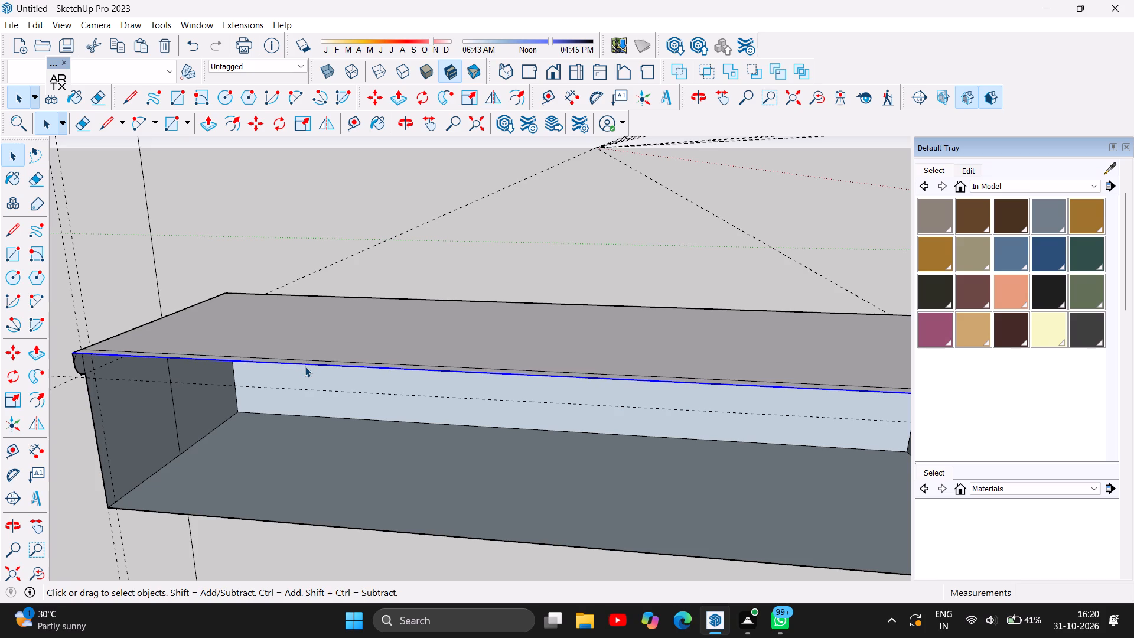
pyautogui.press('Delete')
pyautogui.scroll(7, 72, 353)
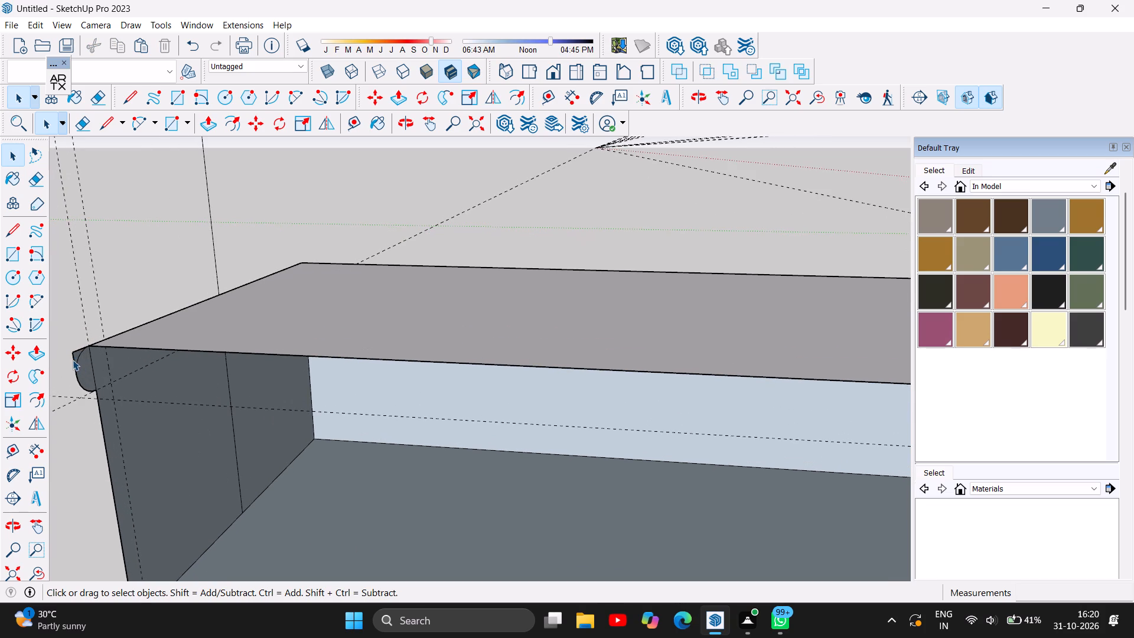
pyautogui.click(73, 360)
pyautogui.press('Delete')
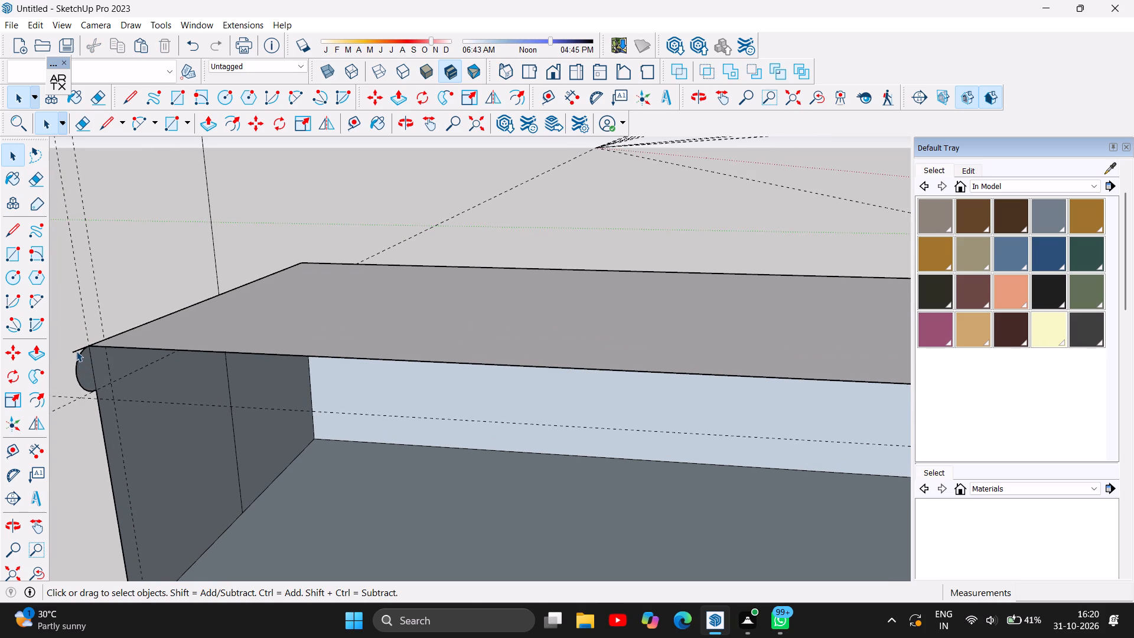
pyautogui.click(76, 351)
pyautogui.press('Delete')
# At the block's other end, delete the narrow vertical end-face strip below the arc.
pyautogui.scroll(-5, 50, 253)
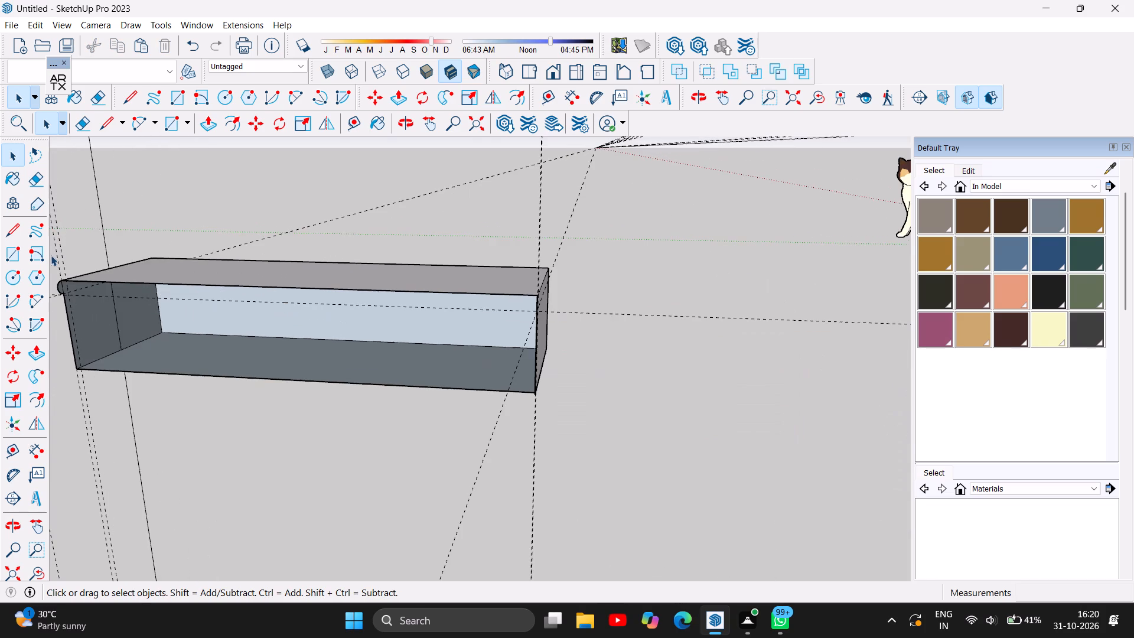
pyautogui.scroll(3, 566, 302)
pyautogui.scroll(1, 509, 293)
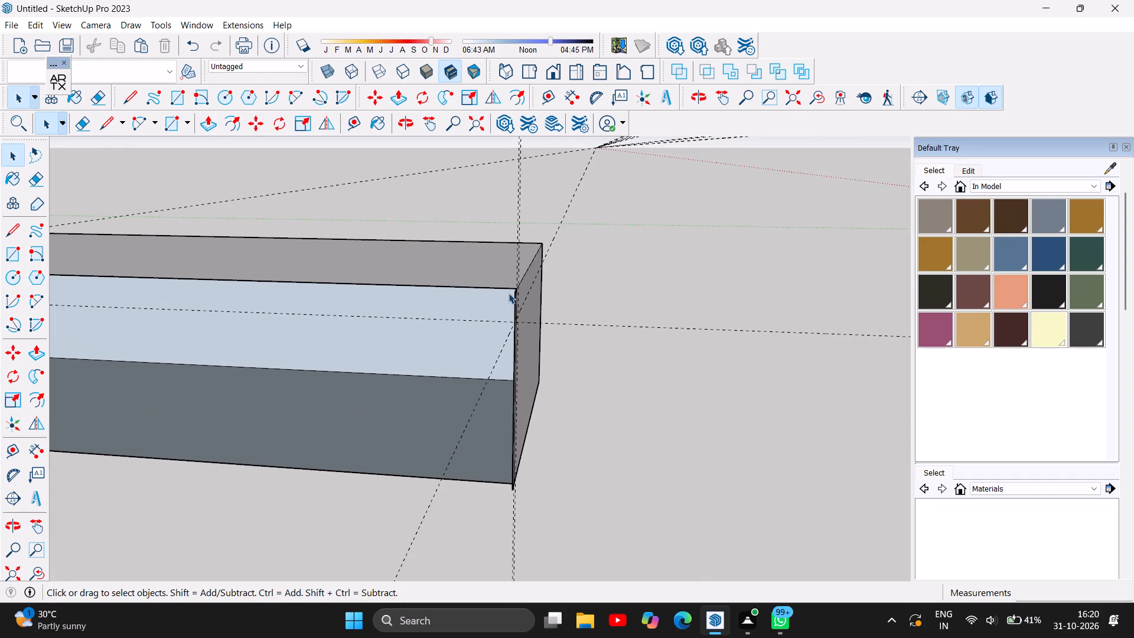
pyautogui.click(408, 131)
pyautogui.moveTo(564, 296); pyautogui.dragTo(552, 298)
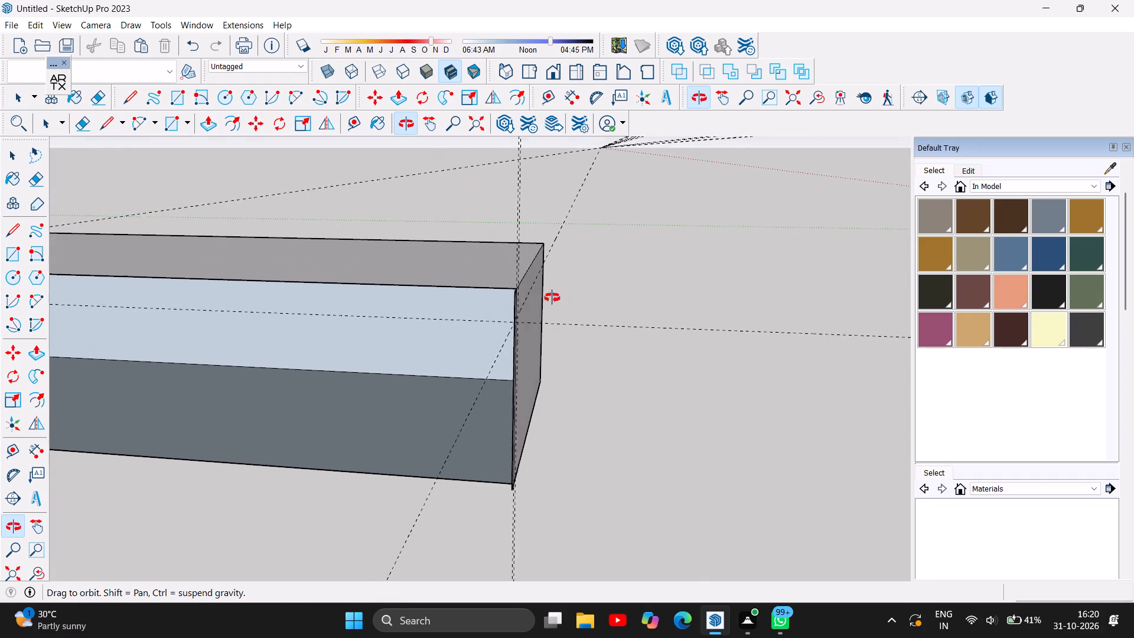
pyautogui.moveTo(552, 298); pyautogui.dragTo(357, 298)
pyautogui.scroll(1, 637, 322)
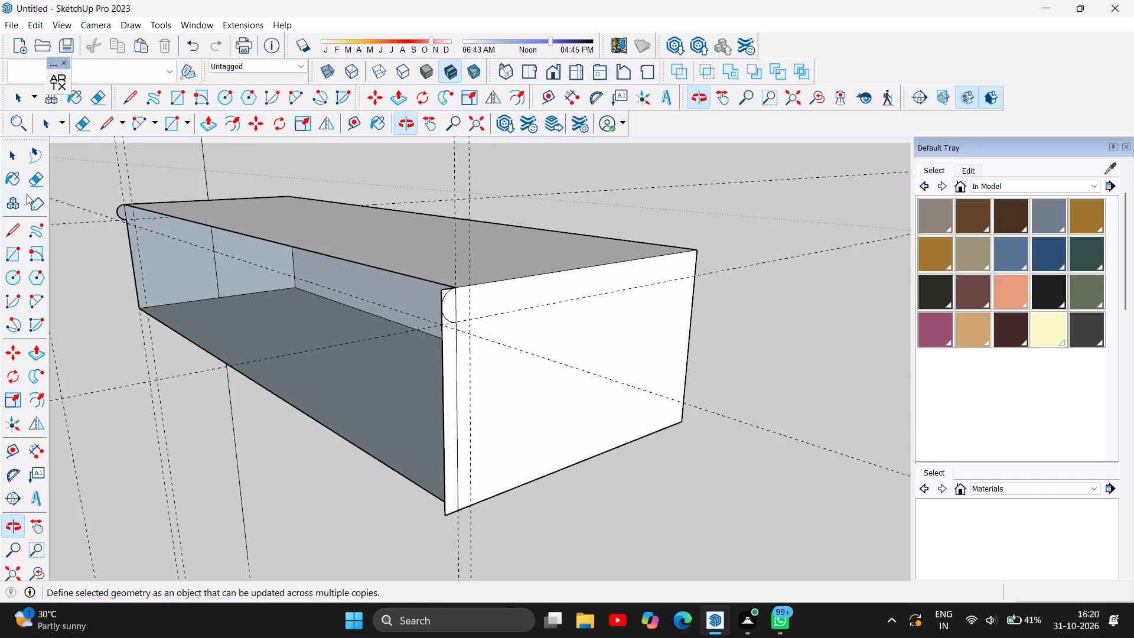
pyautogui.click(14, 148)
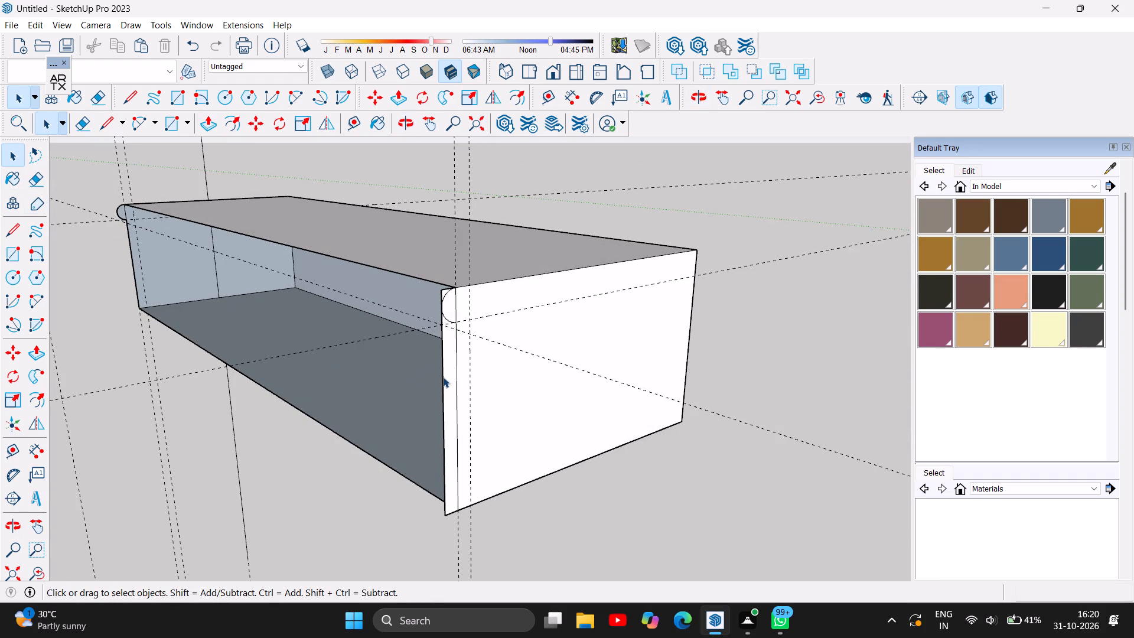
pyautogui.click(443, 377)
pyautogui.press('Delete')
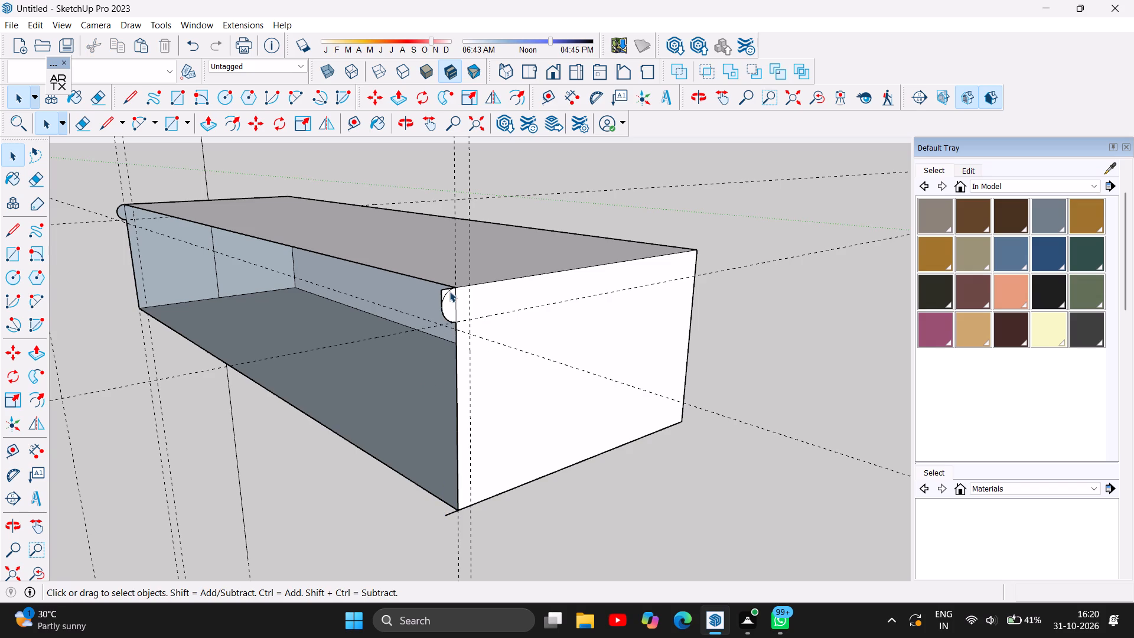
# Delete the leftover top and vertical corner edges outside the arc at this end of the block.
pyautogui.click(445, 292)
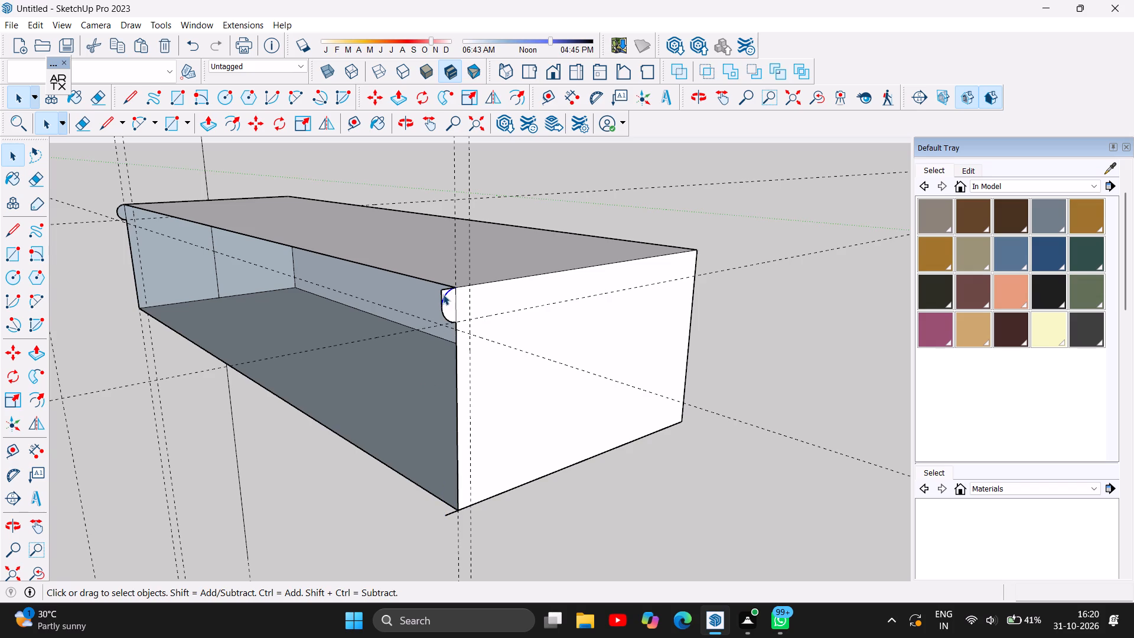
pyautogui.click(440, 291)
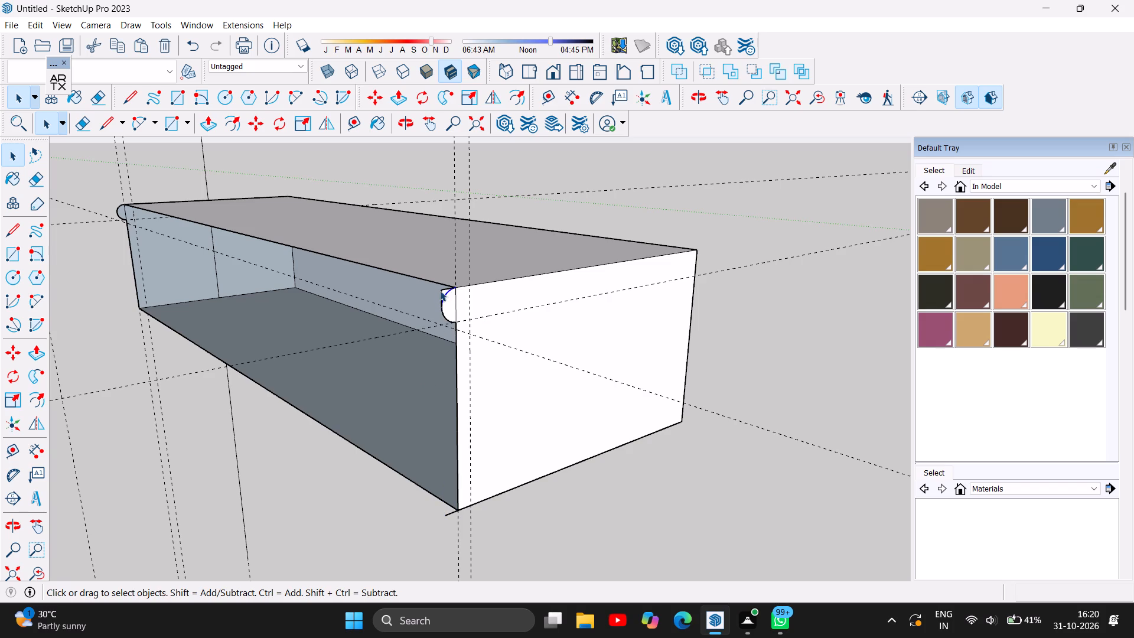
pyautogui.press('Delete')
pyautogui.click(441, 294)
pyautogui.press('Delete')
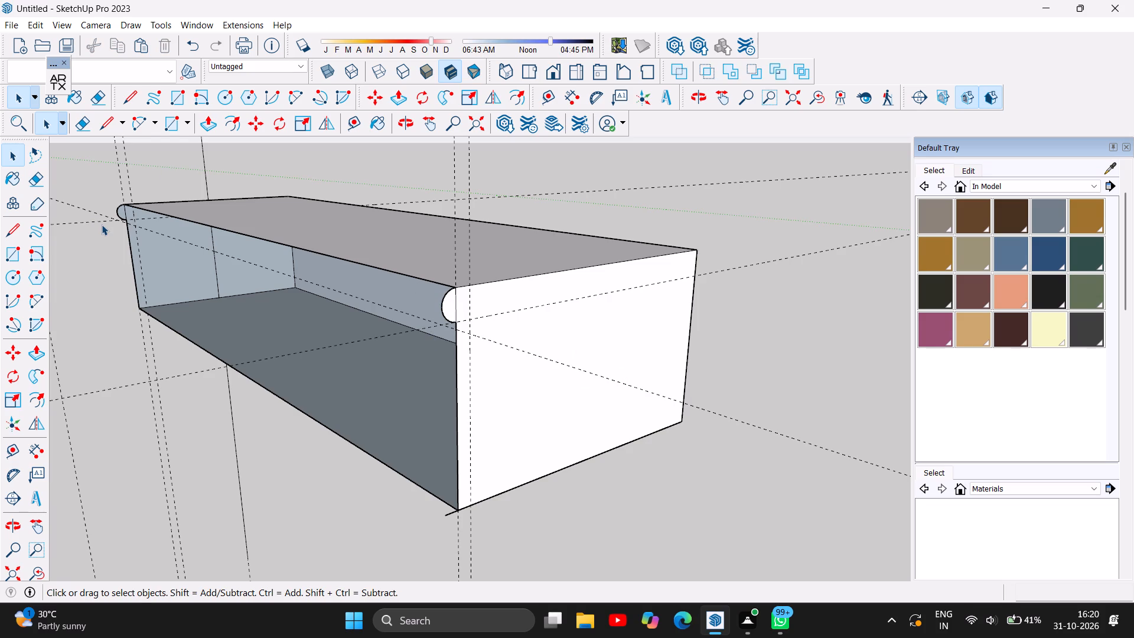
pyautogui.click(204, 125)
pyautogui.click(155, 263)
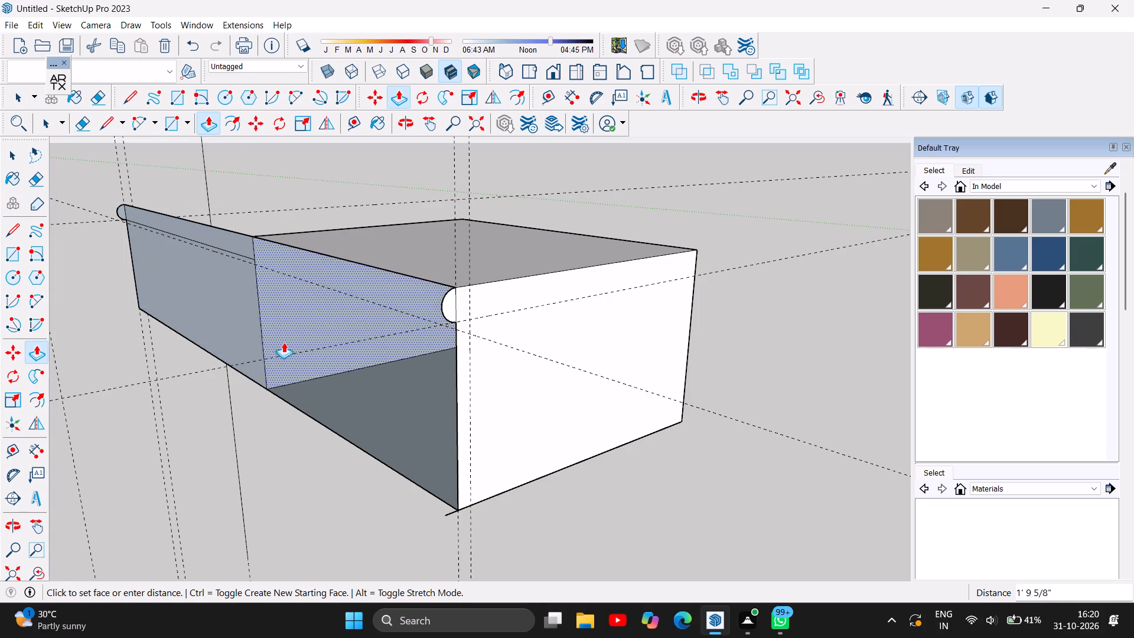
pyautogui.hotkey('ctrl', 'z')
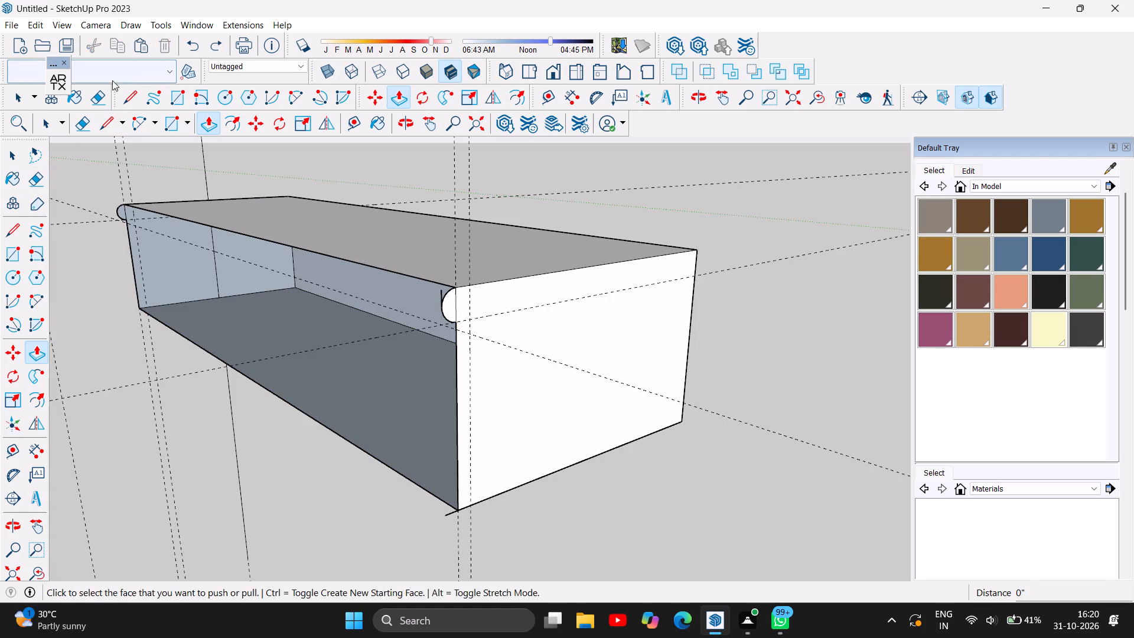
# Draw a 6" by 3' rectangle closing the block's open front, from the arc's lower endpoint to the opposite bottom corner.
pyautogui.click(172, 97)
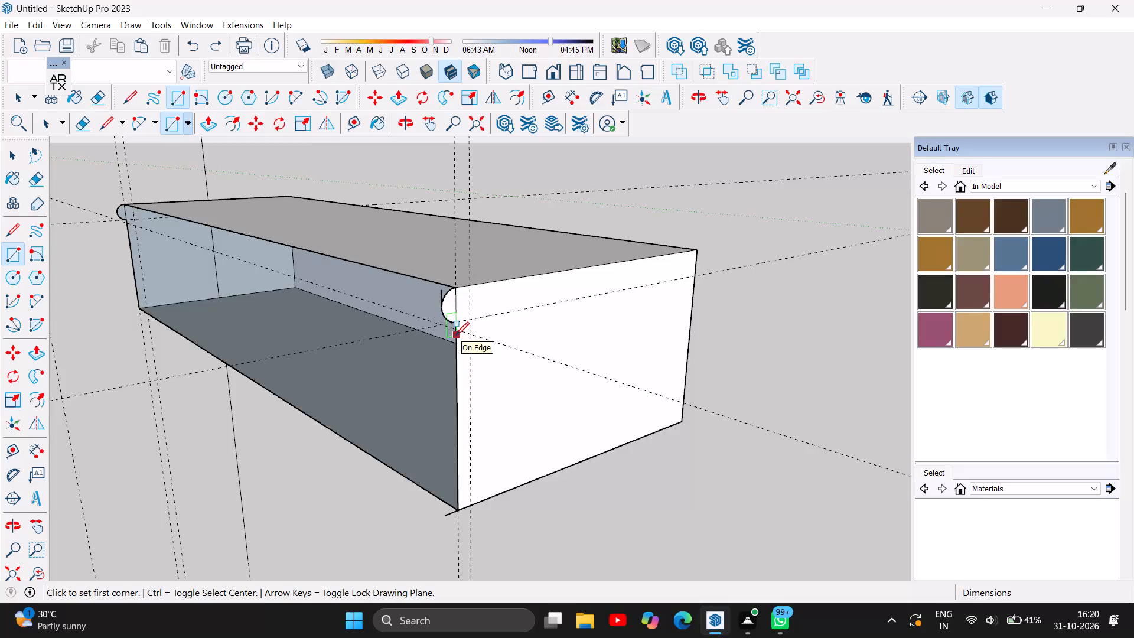
pyautogui.click(456, 323)
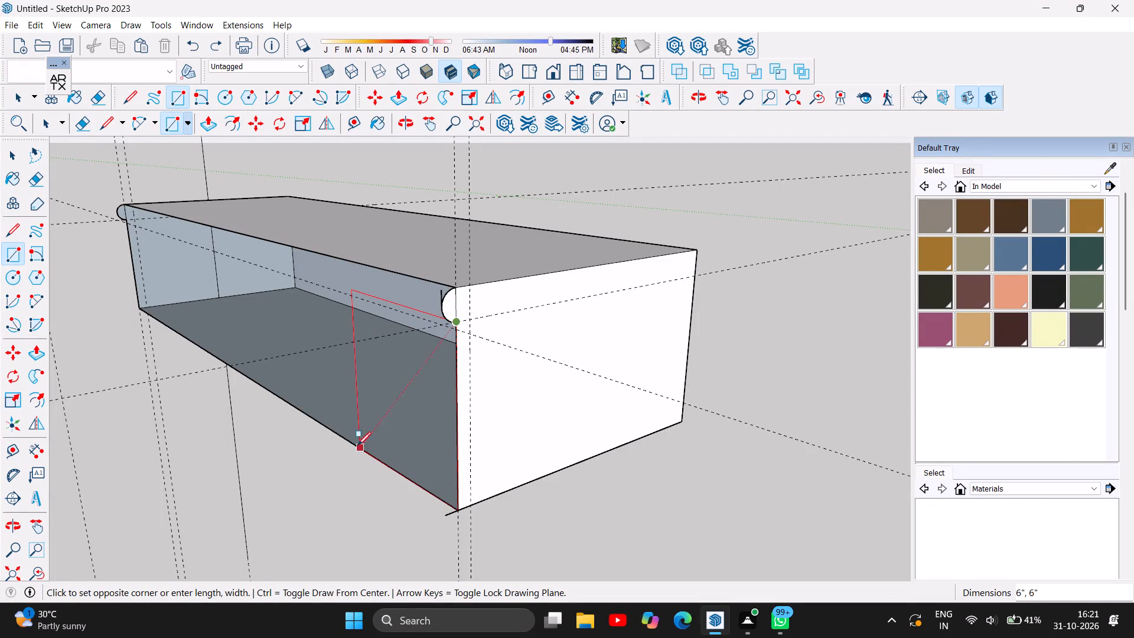
pyautogui.click(141, 308)
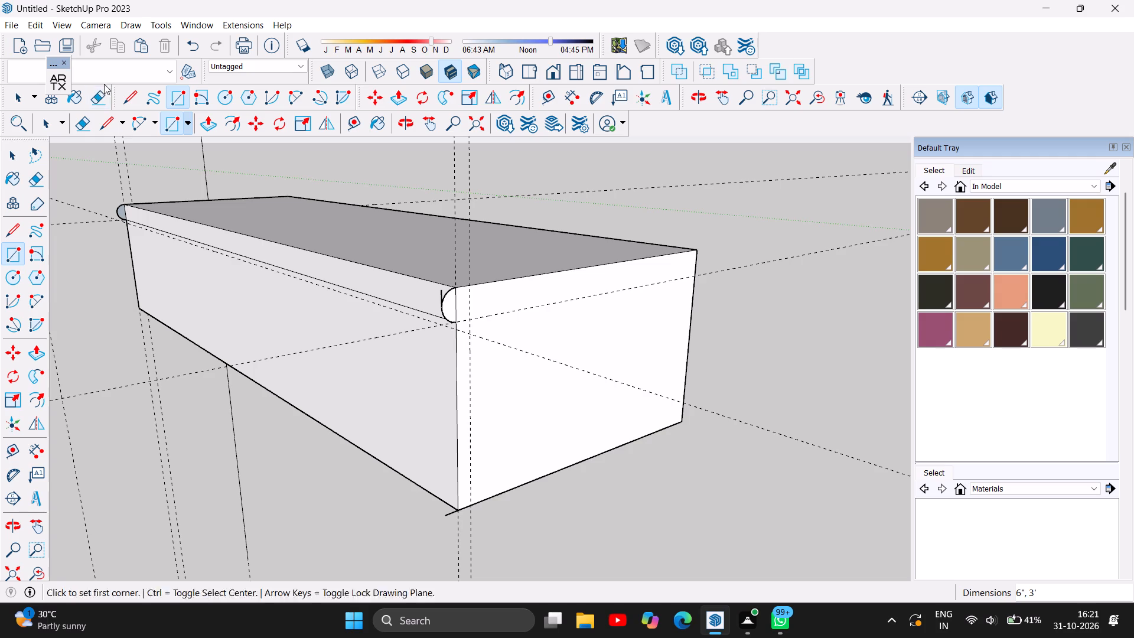
# Delete the leftover vertical edge outside the arc at the near end of the block.
pyautogui.click(2, 150)
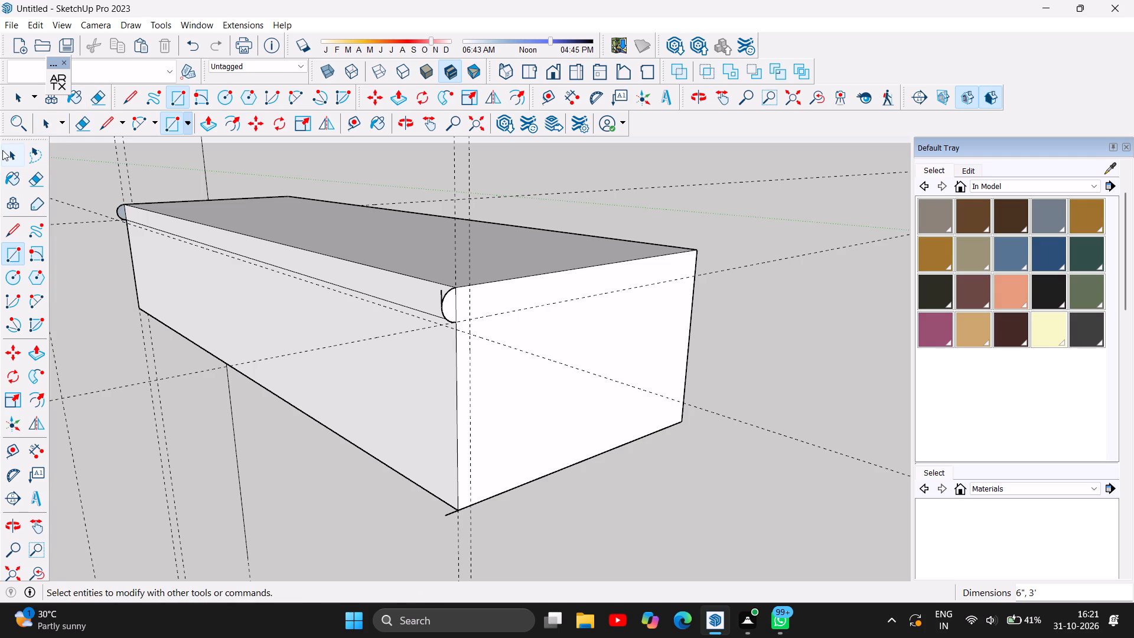
pyautogui.click(441, 293)
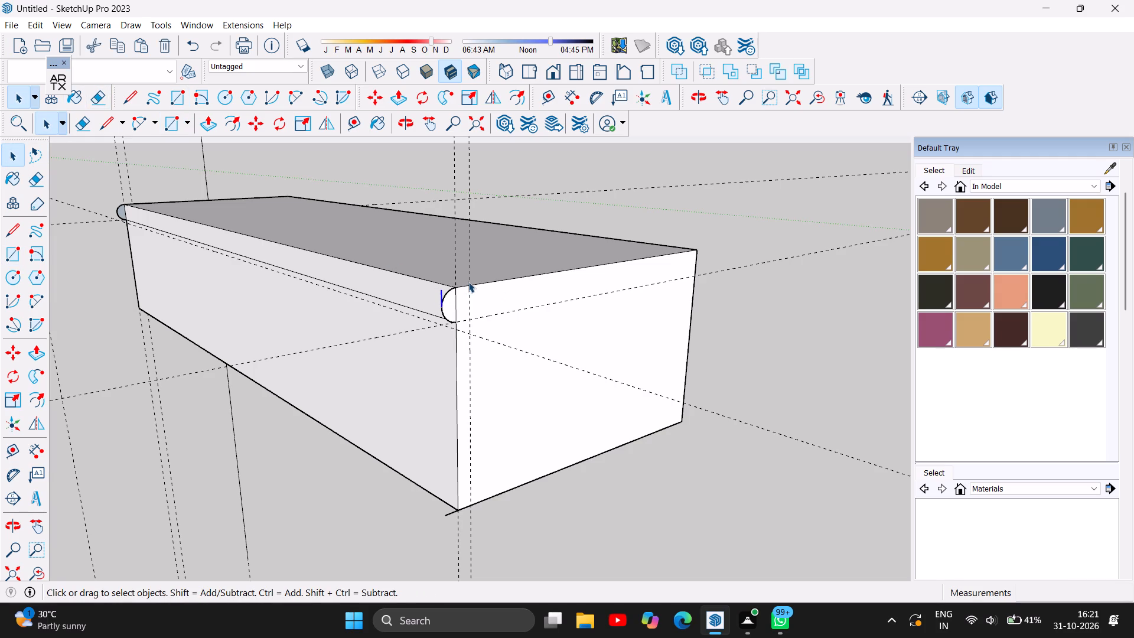
pyautogui.press('Delete')
# Examine the half-round profiles at both ends of the block and the front face between them.
pyautogui.scroll(3, 128, 214)
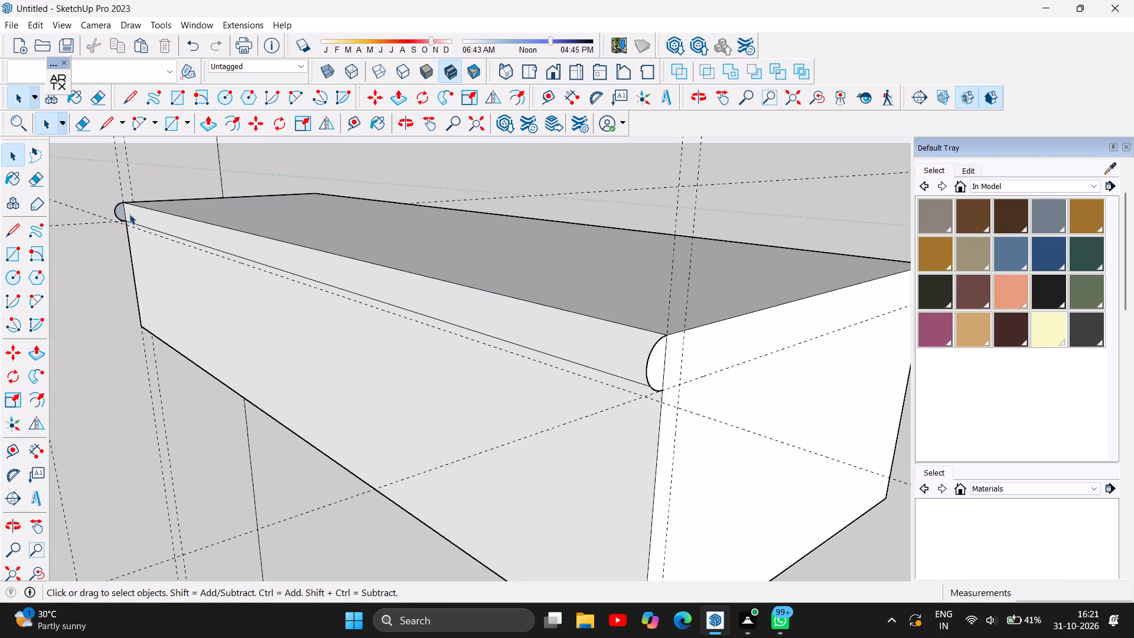
pyautogui.scroll(1, 129, 214)
pyautogui.scroll(-5, 442, 376)
pyautogui.scroll(-2, 526, 377)
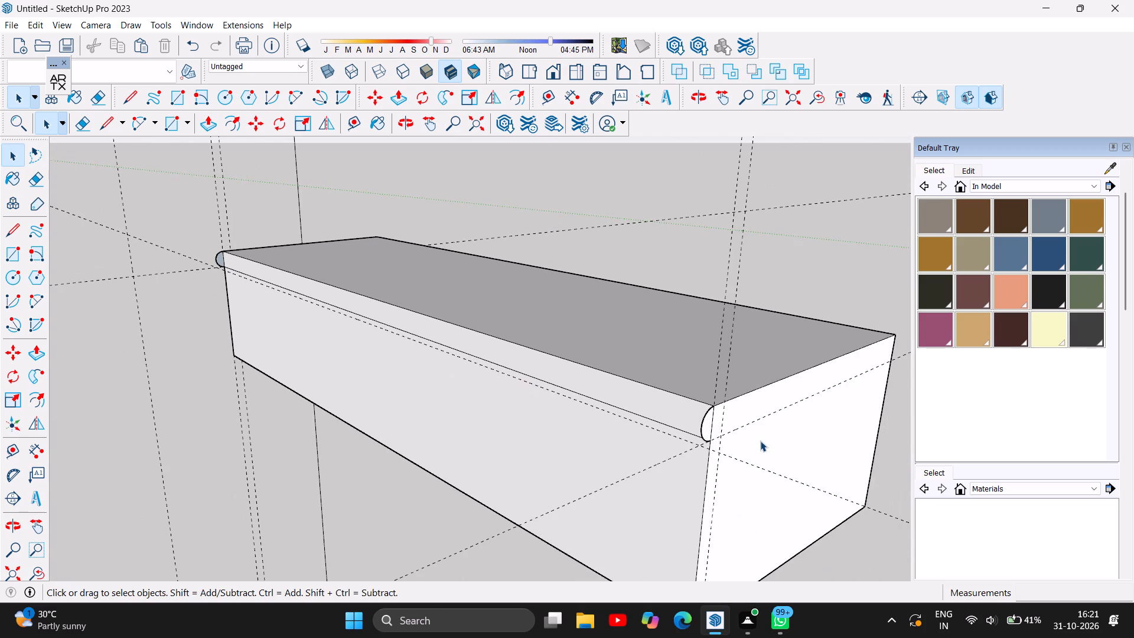
pyautogui.scroll(3, 758, 433)
pyautogui.scroll(5, 708, 429)
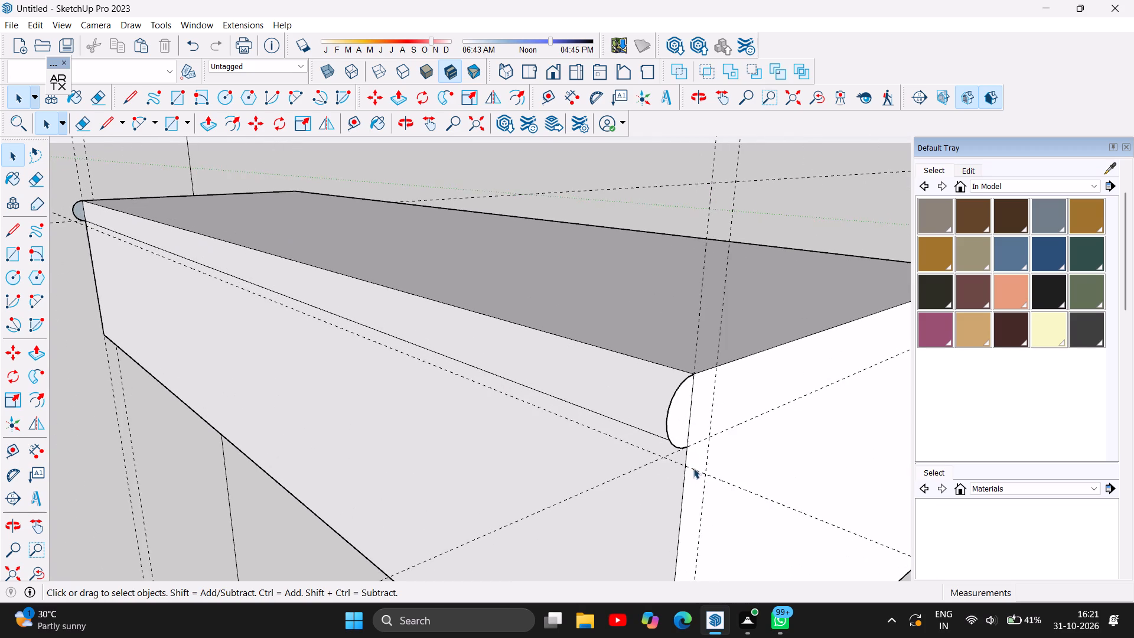
pyautogui.scroll(2, 676, 429)
pyautogui.scroll(3, 756, 375)
pyautogui.scroll(7, 695, 446)
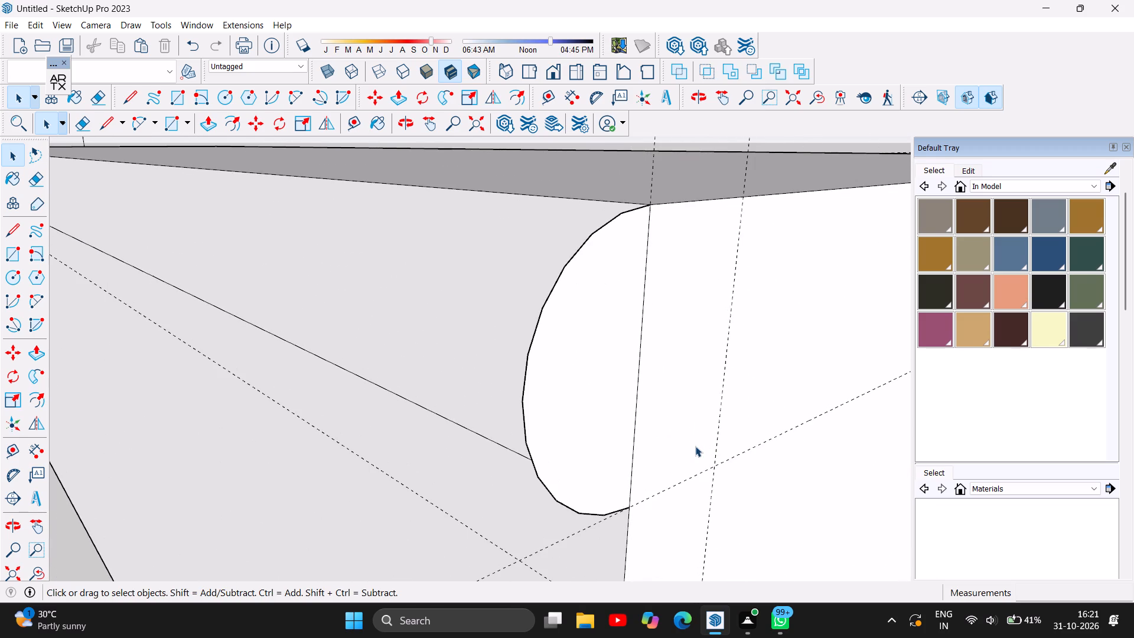
pyautogui.scroll(-9, 702, 421)
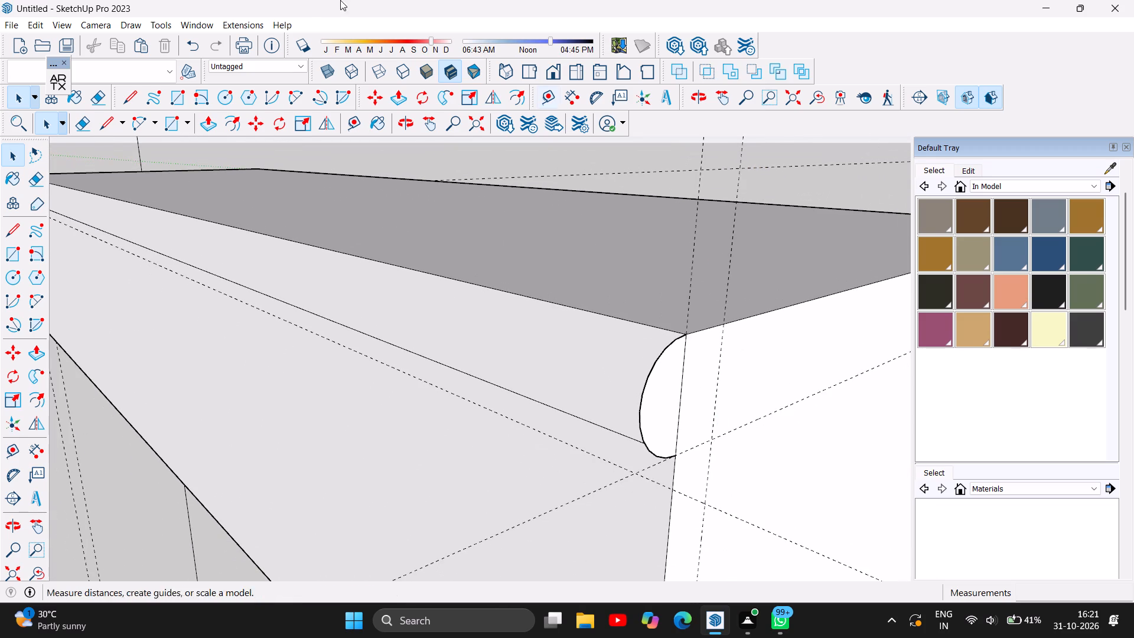
pyautogui.click(406, 118)
pyautogui.moveTo(366, 271); pyautogui.dragTo(752, 278)
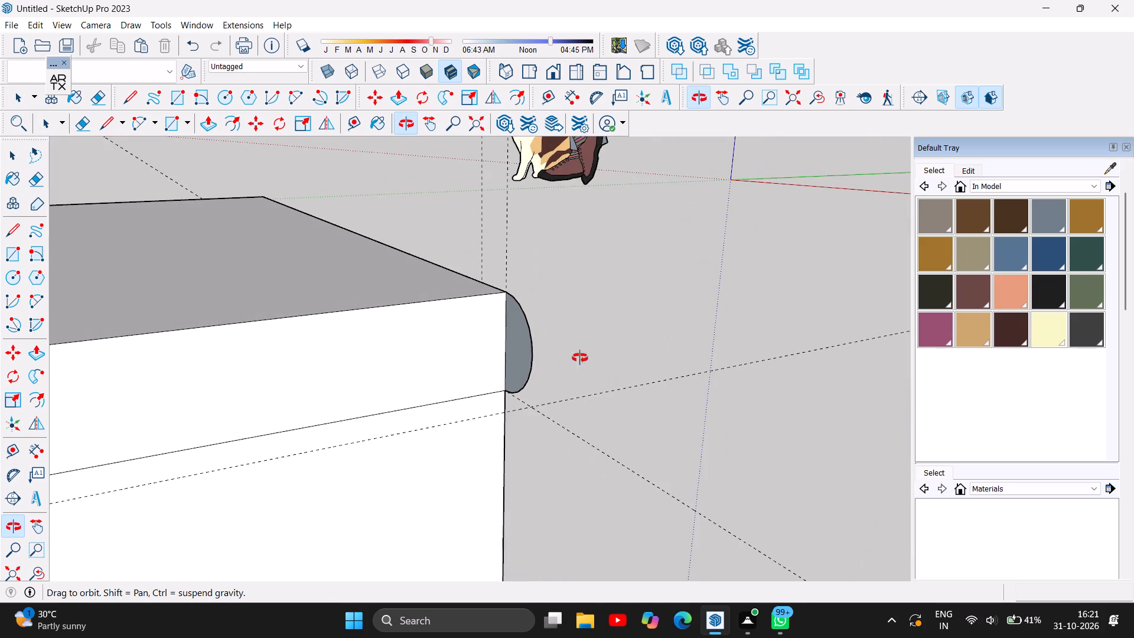
pyautogui.moveTo(561, 350); pyautogui.dragTo(707, 291)
pyautogui.scroll(-4, 599, 343)
pyautogui.scroll(-3, 670, 318)
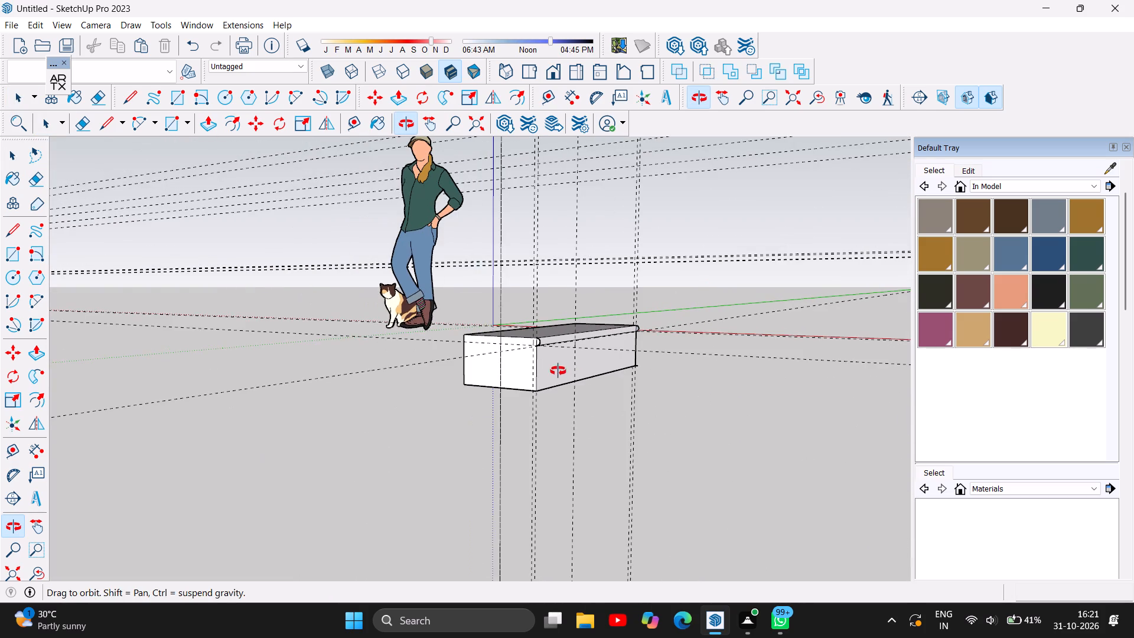
pyautogui.scroll(3, 568, 360)
pyautogui.scroll(4, 614, 338)
pyautogui.moveTo(504, 353); pyautogui.dragTo(502, 363)
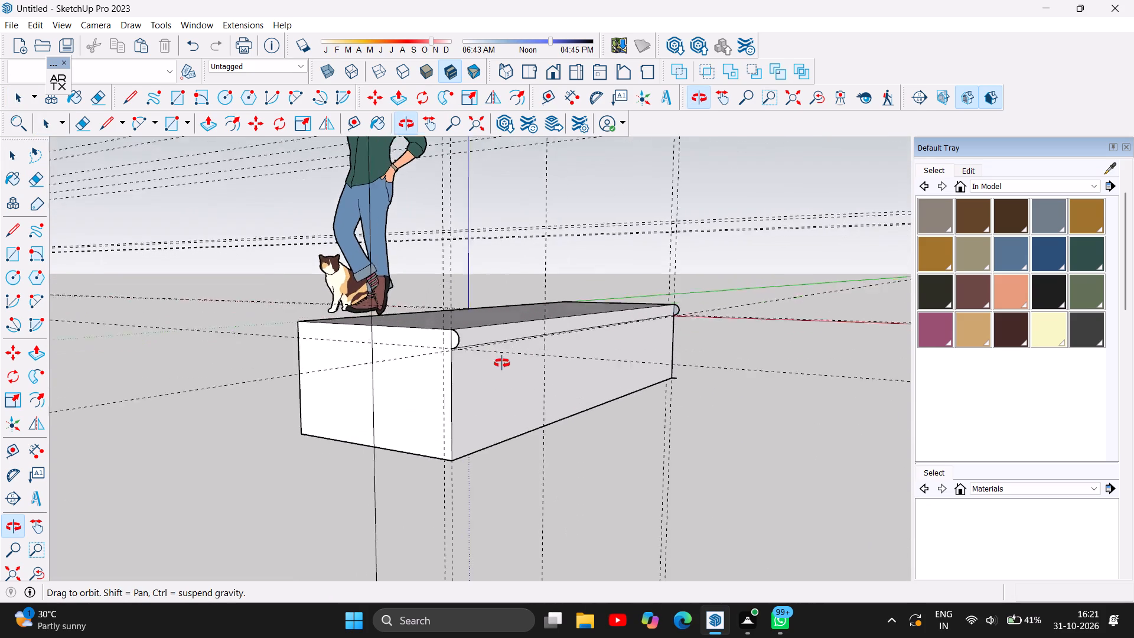
pyautogui.moveTo(502, 363); pyautogui.dragTo(483, 435)
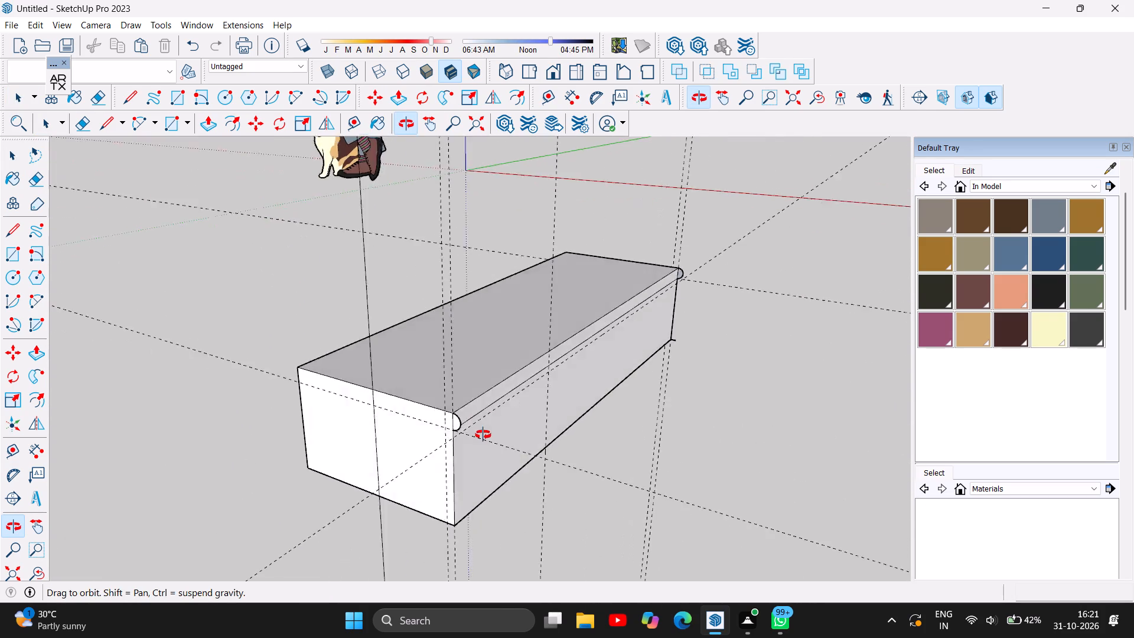
pyautogui.moveTo(483, 435); pyautogui.dragTo(334, 419)
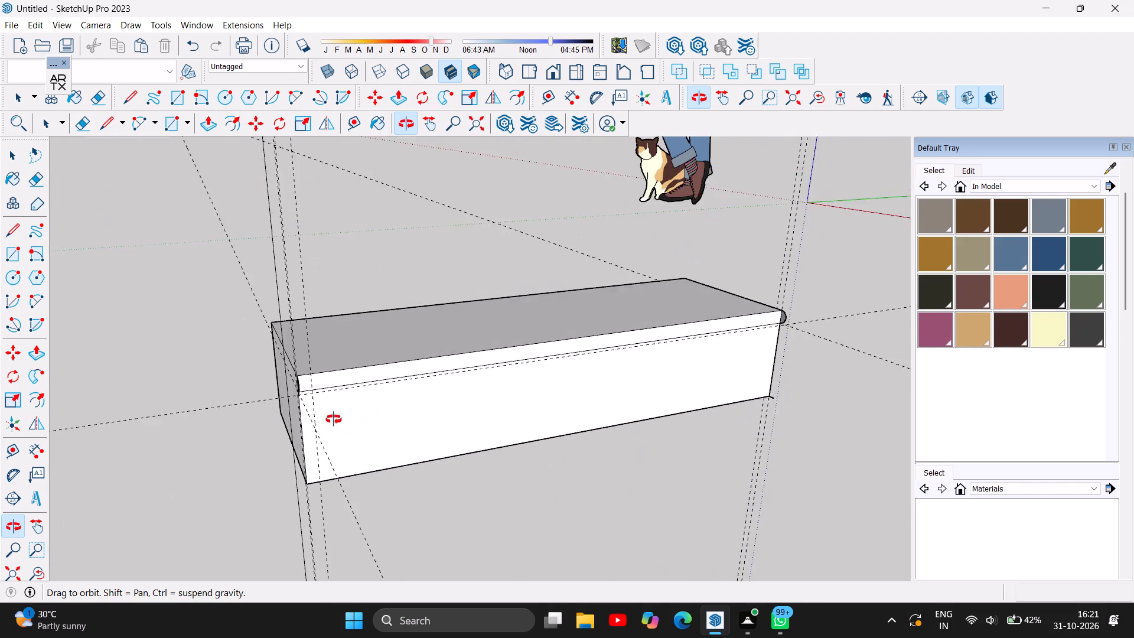
pyautogui.moveTo(334, 419); pyautogui.dragTo(373, 353)
# Copy the half-round face at the block's near end and paste it partway along the upper front edge.
pyautogui.scroll(2, 373, 353)
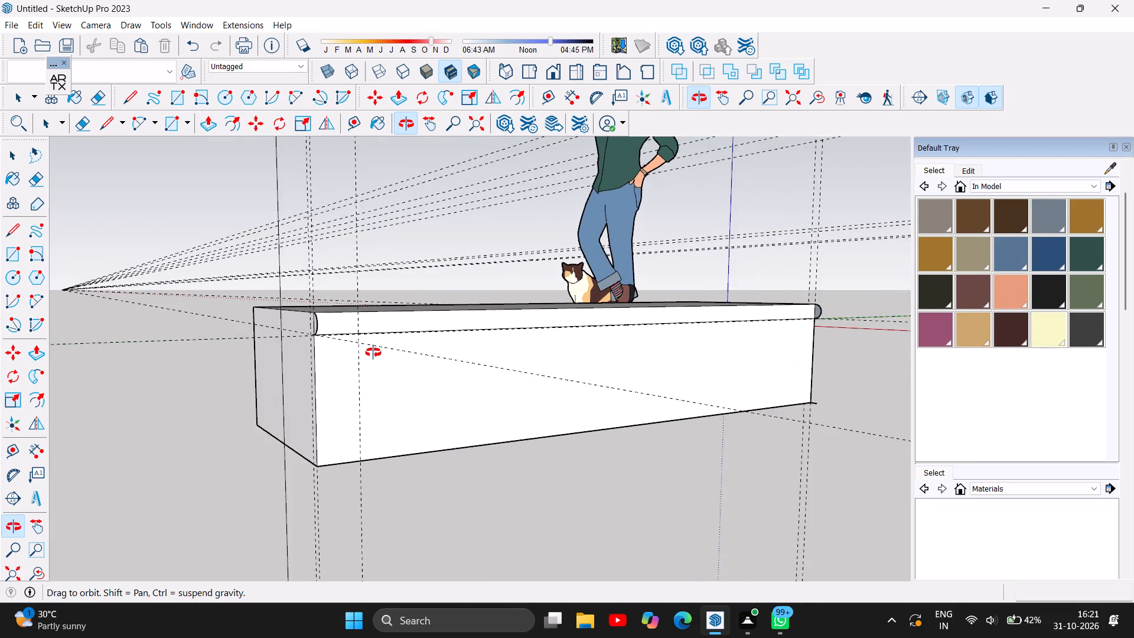
pyautogui.scroll(13, 373, 353)
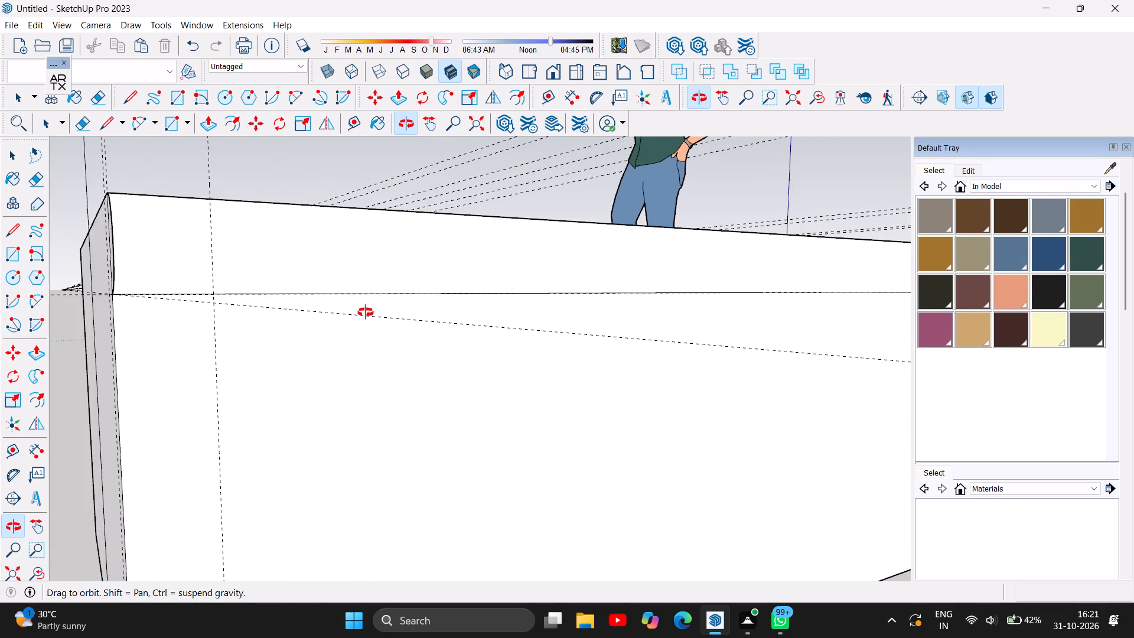
pyautogui.moveTo(136, 284); pyautogui.dragTo(387, 341)
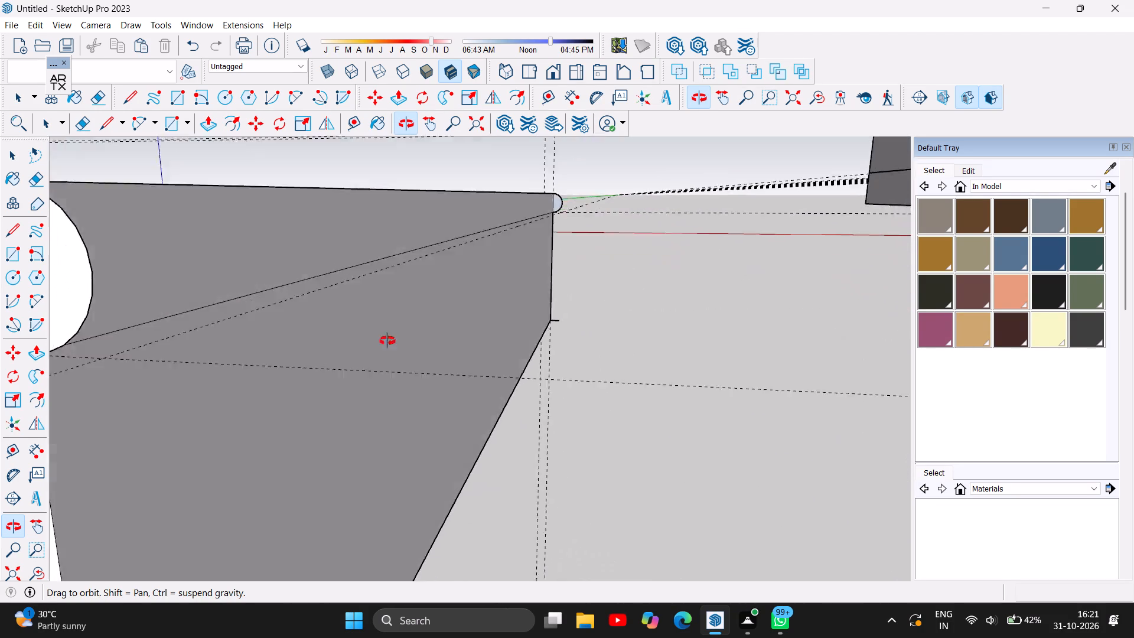
pyautogui.moveTo(387, 341); pyautogui.dragTo(453, 310)
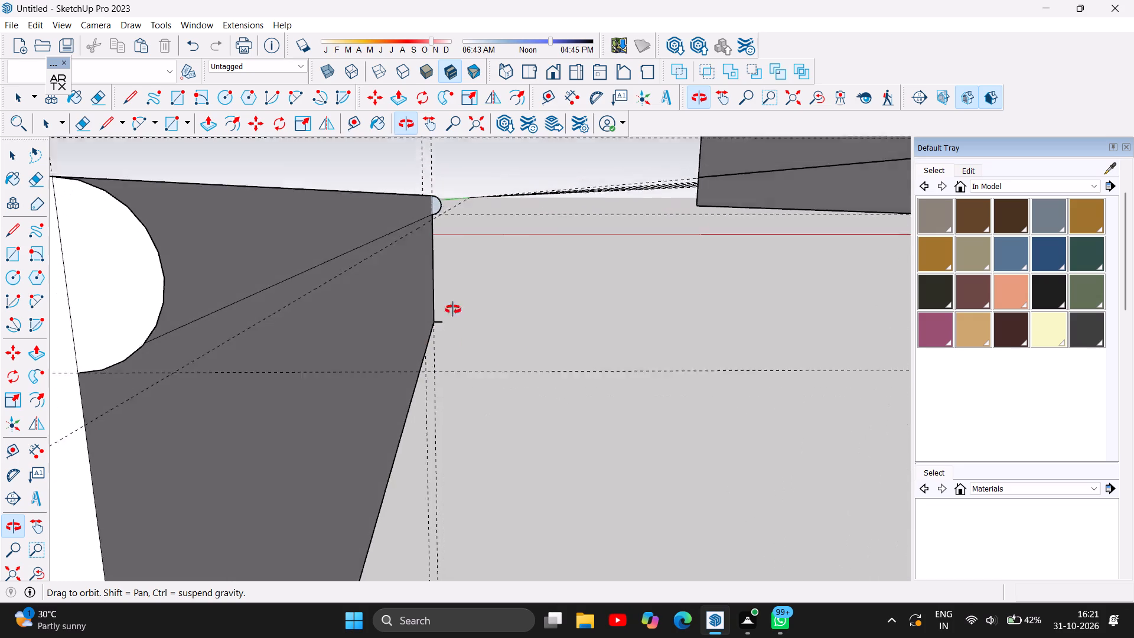
pyautogui.moveTo(453, 310); pyautogui.dragTo(498, 279)
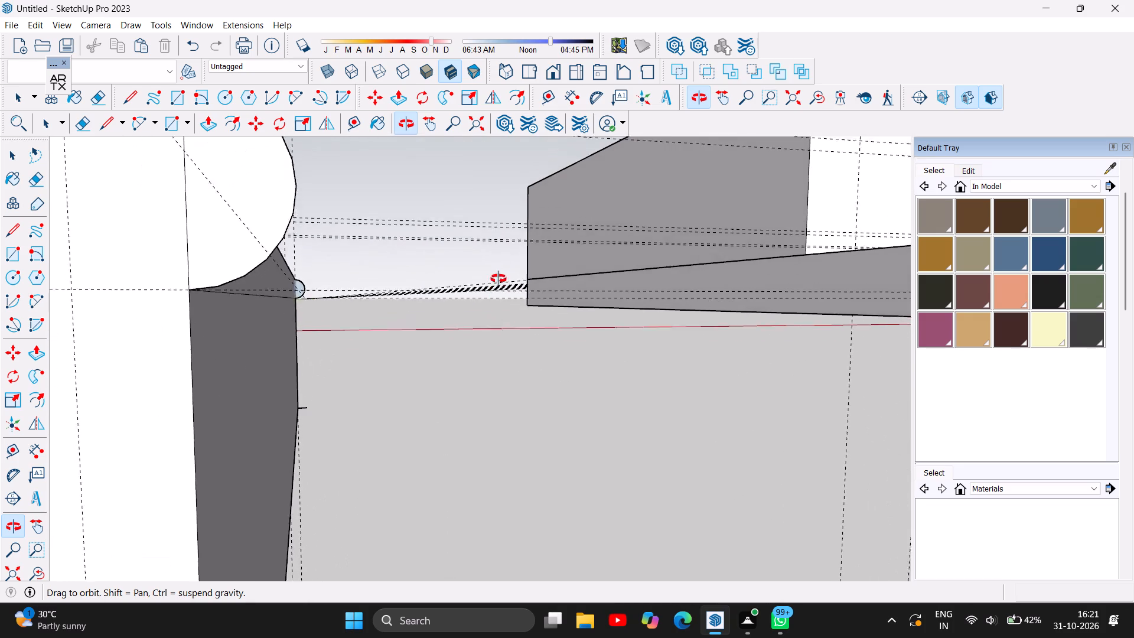
pyautogui.moveTo(498, 279); pyautogui.dragTo(472, 317)
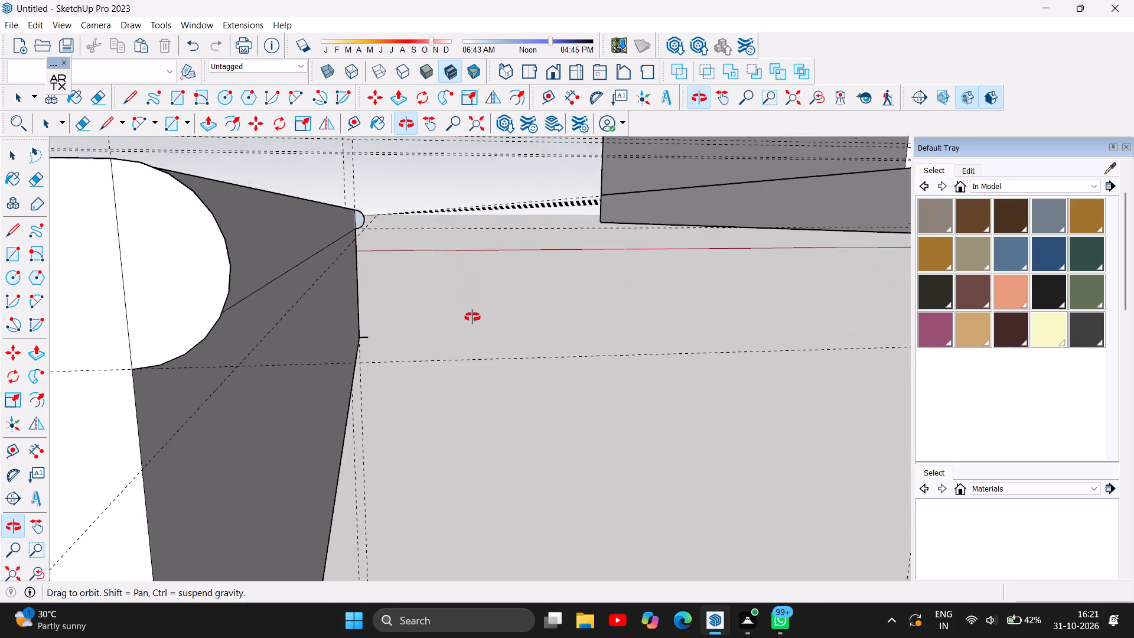
pyautogui.moveTo(472, 317); pyautogui.dragTo(477, 338)
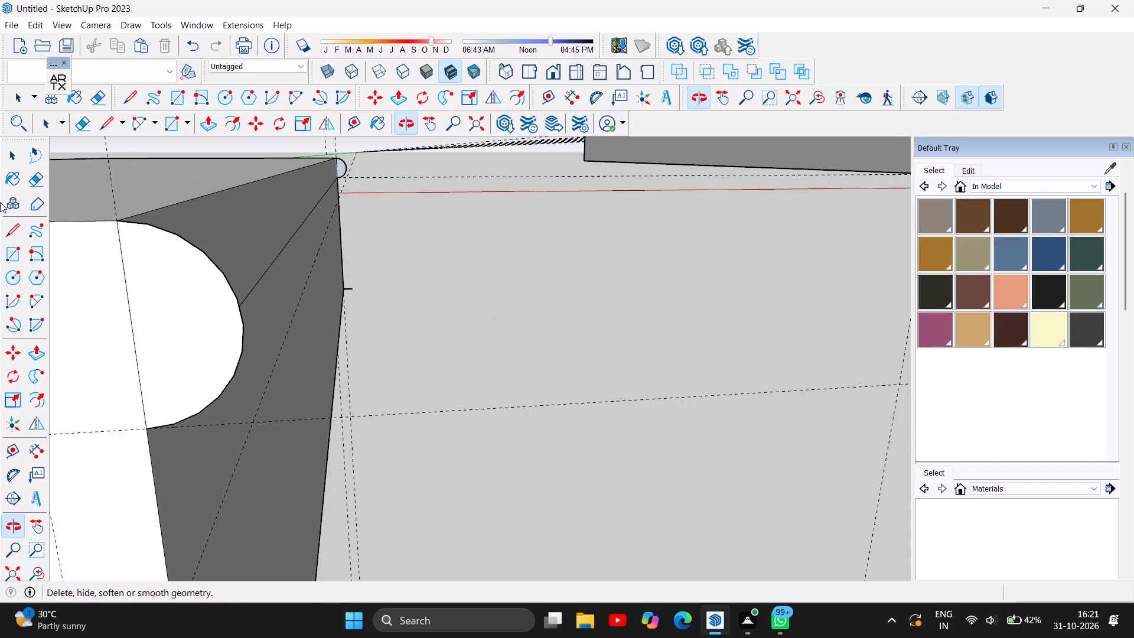
pyautogui.click(9, 158)
pyautogui.click(150, 276)
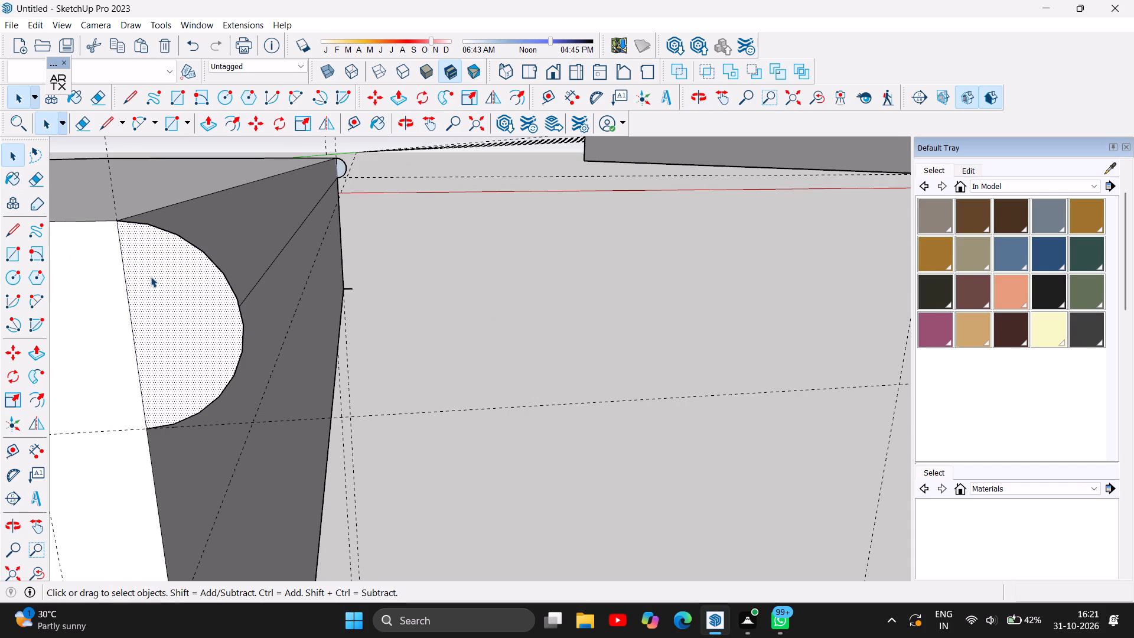
pyautogui.hotkey('ctrl', 'c')
pyautogui.hotkey('ctrl', 'v')
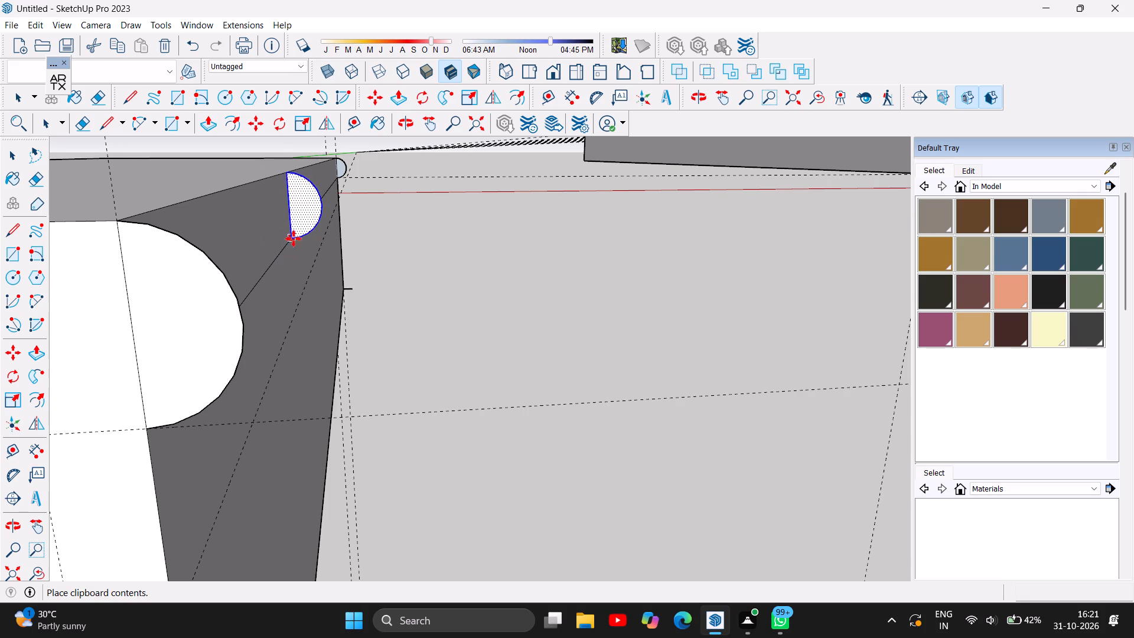
pyautogui.click(298, 221)
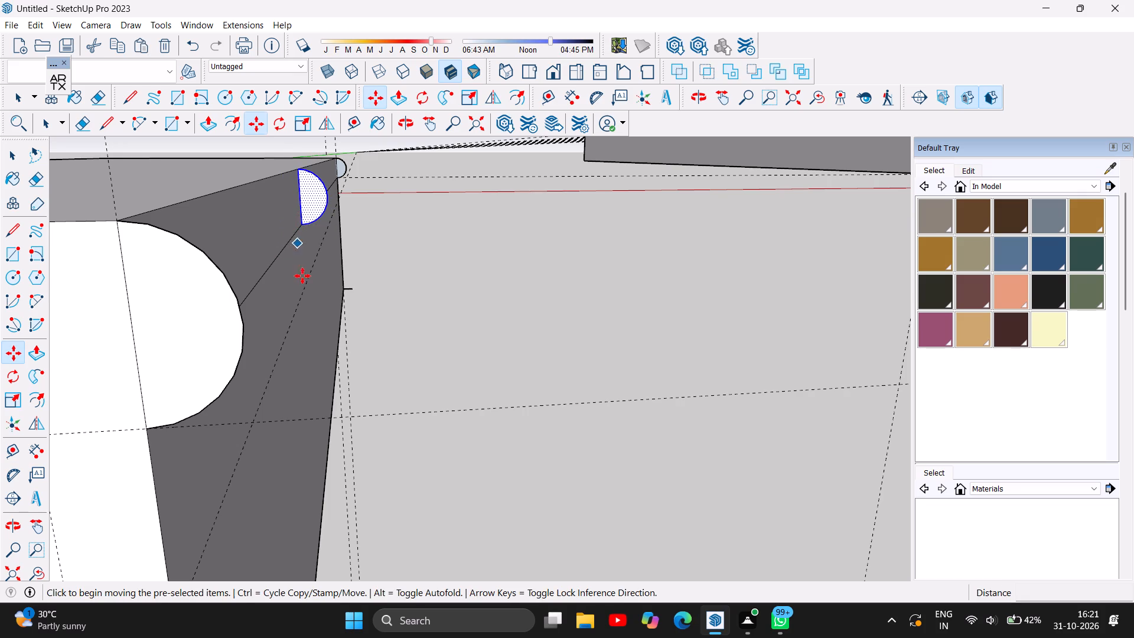
# Draw lines joining the arc midpoints of the near profile, the pasted half-round and the far profile.
pyautogui.scroll(-3, 346, 224)
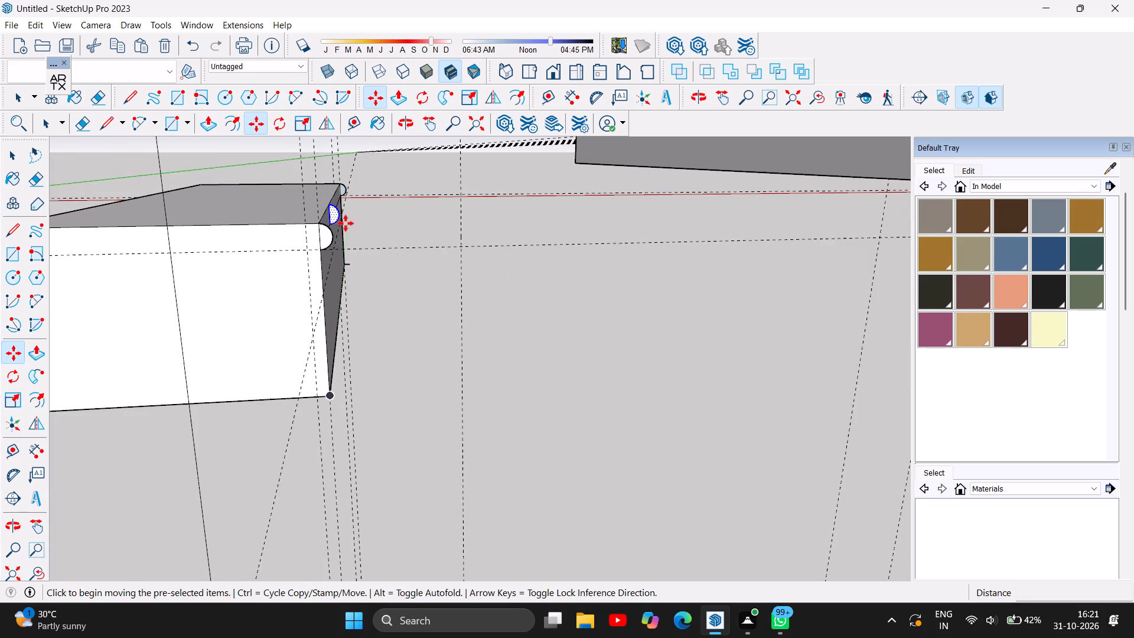
pyautogui.scroll(5, 348, 222)
pyautogui.scroll(-3, 348, 219)
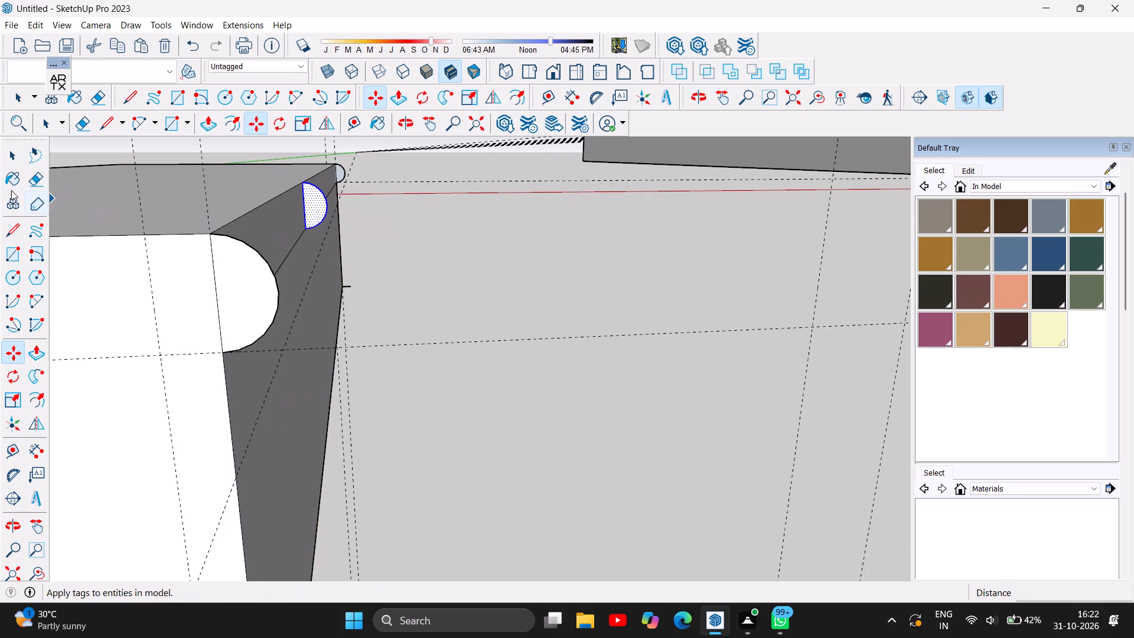
pyautogui.click(133, 94)
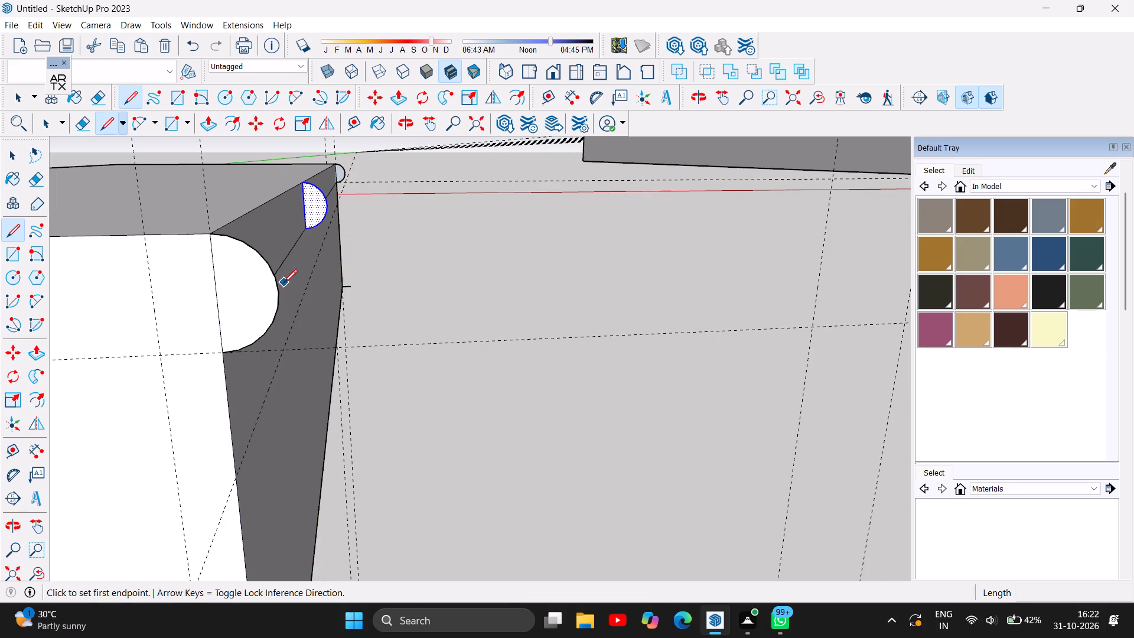
pyautogui.click(276, 294)
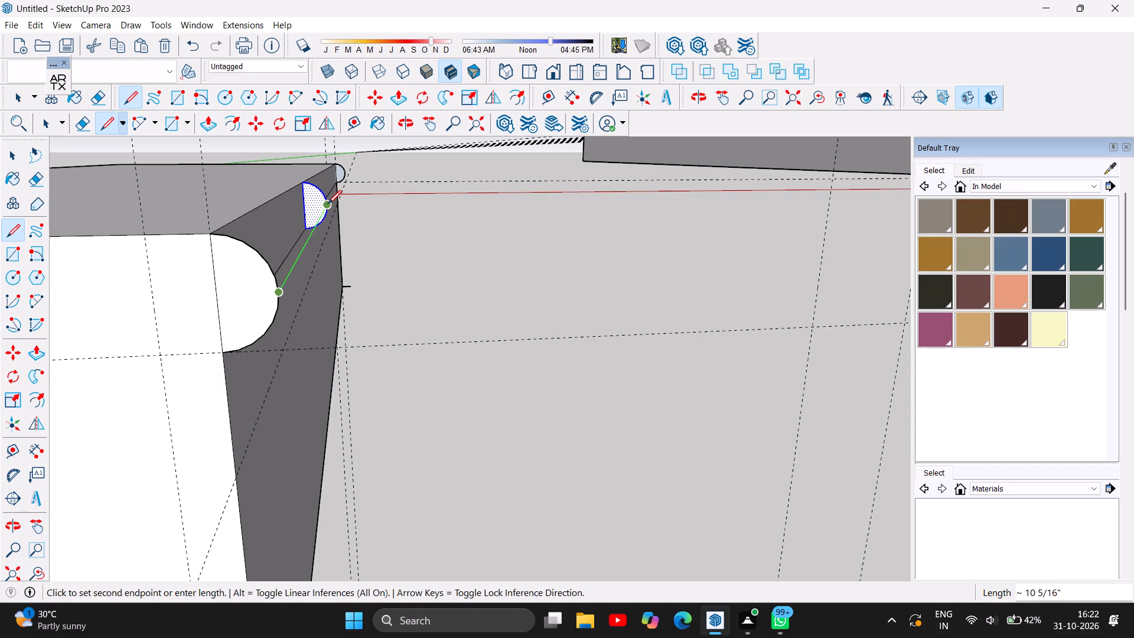
pyautogui.click(328, 203)
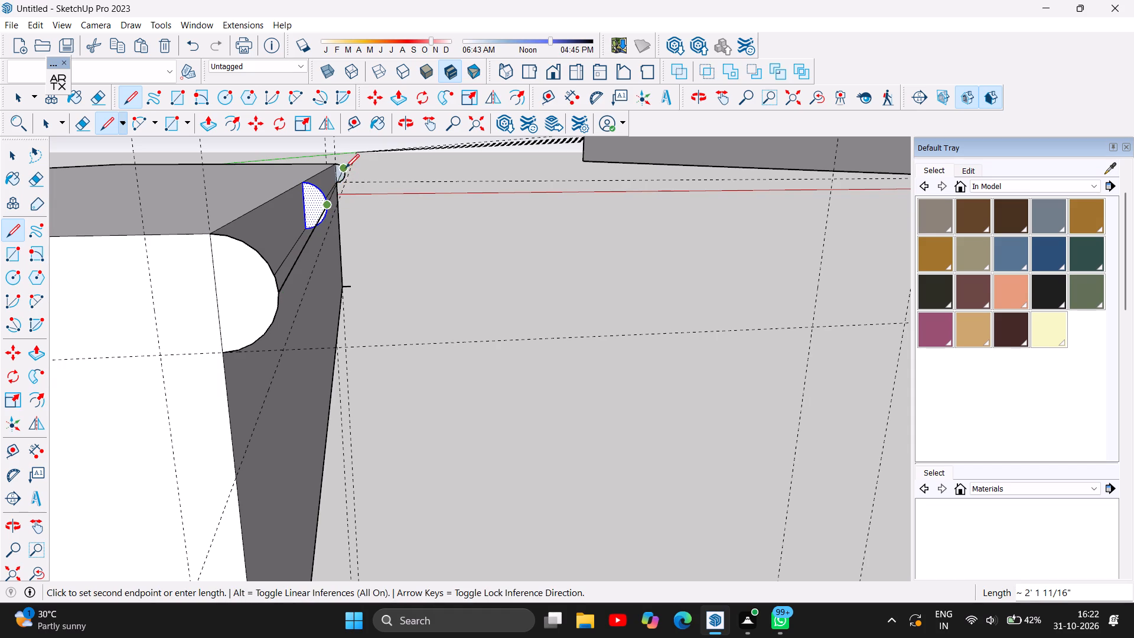
pyautogui.click(348, 172)
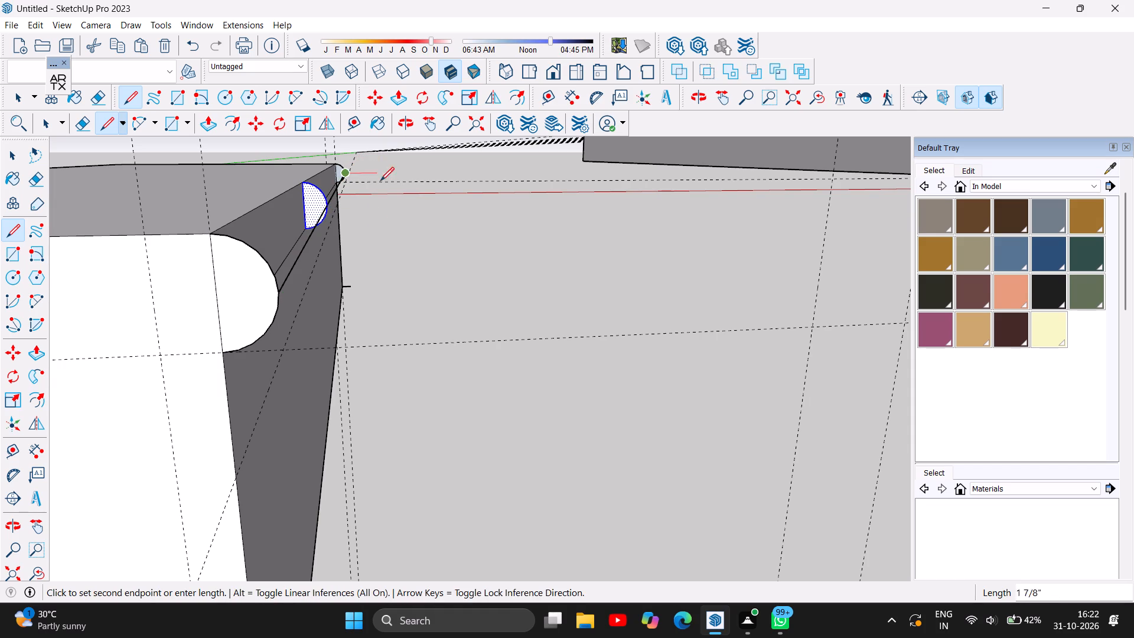
pyautogui.press('Escape')
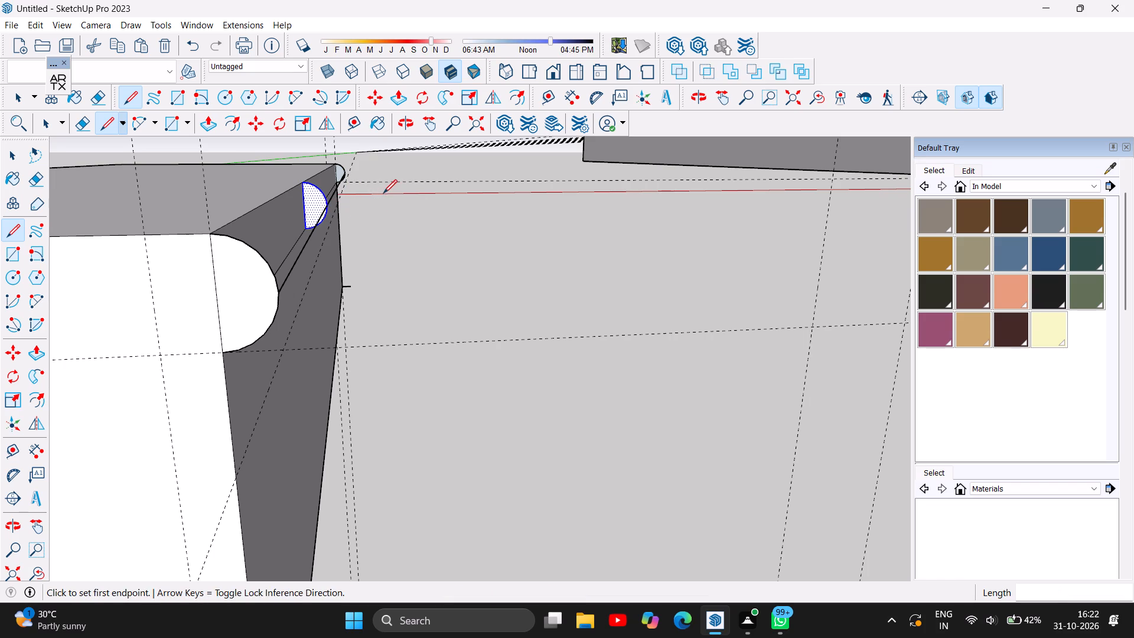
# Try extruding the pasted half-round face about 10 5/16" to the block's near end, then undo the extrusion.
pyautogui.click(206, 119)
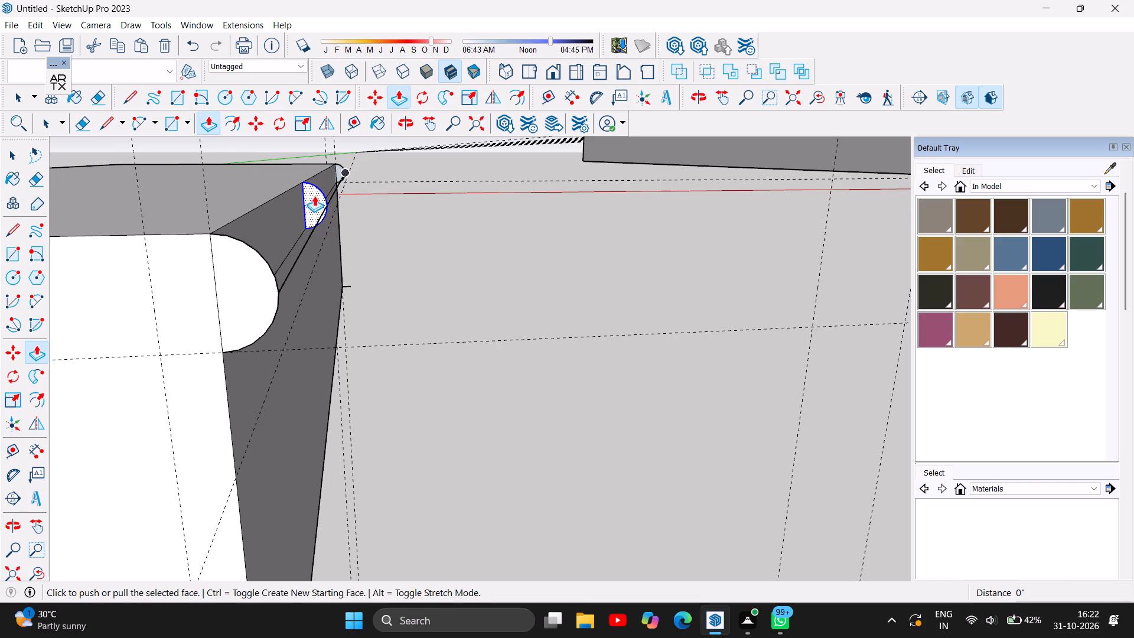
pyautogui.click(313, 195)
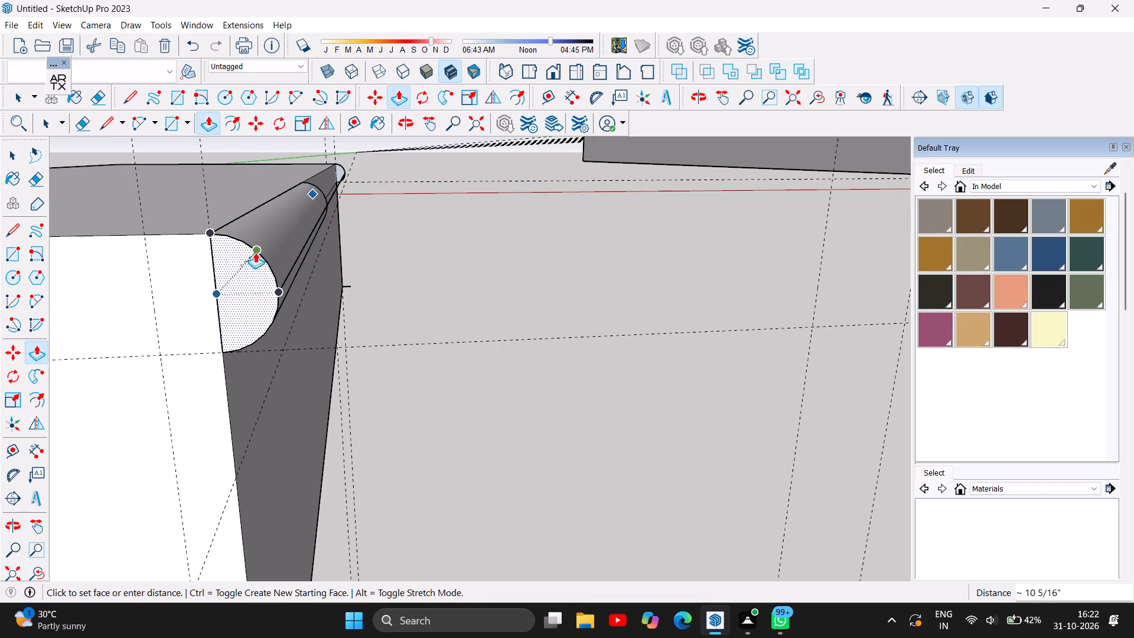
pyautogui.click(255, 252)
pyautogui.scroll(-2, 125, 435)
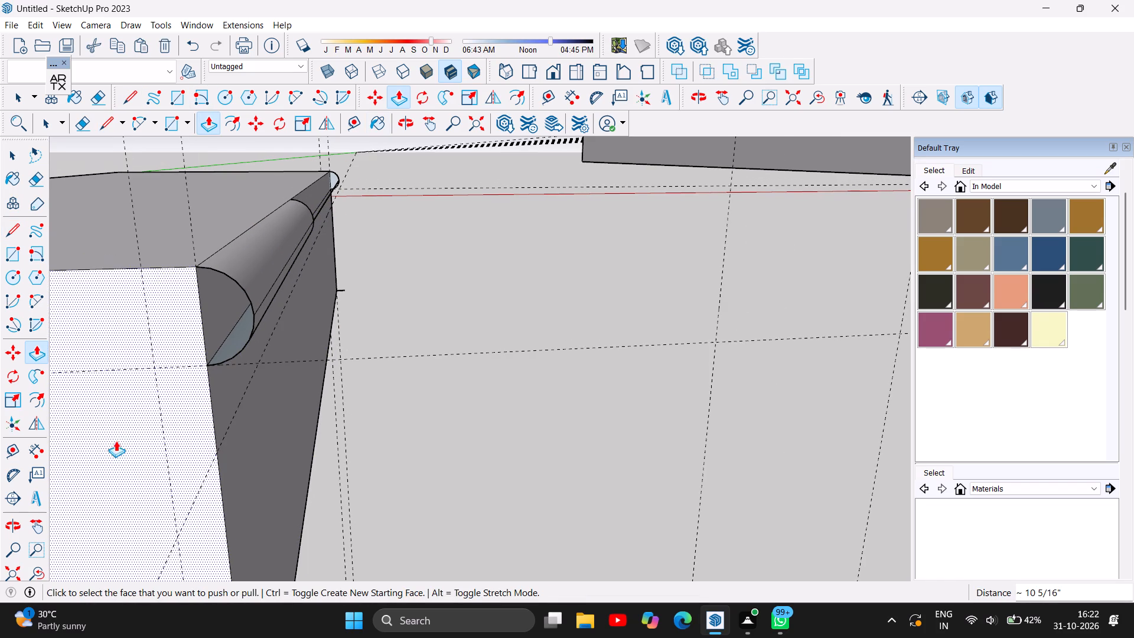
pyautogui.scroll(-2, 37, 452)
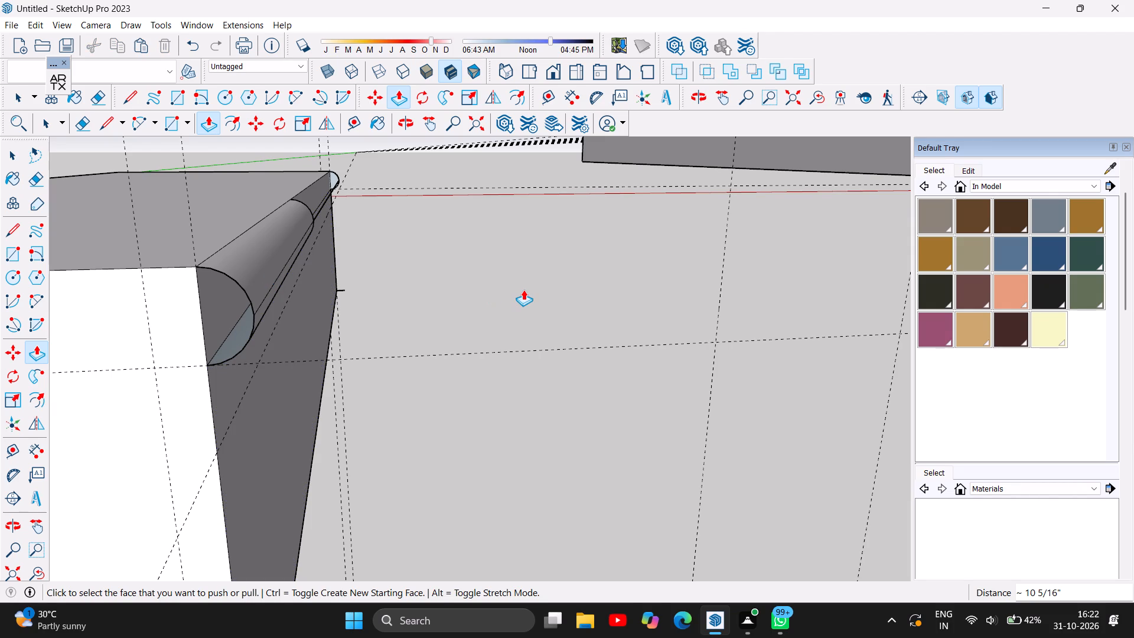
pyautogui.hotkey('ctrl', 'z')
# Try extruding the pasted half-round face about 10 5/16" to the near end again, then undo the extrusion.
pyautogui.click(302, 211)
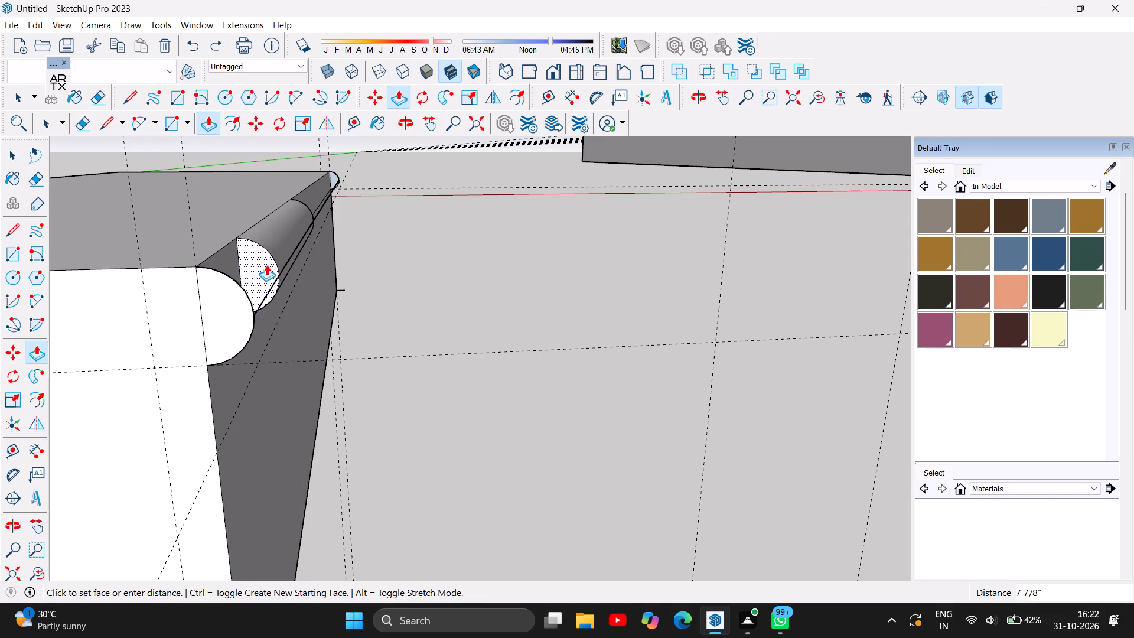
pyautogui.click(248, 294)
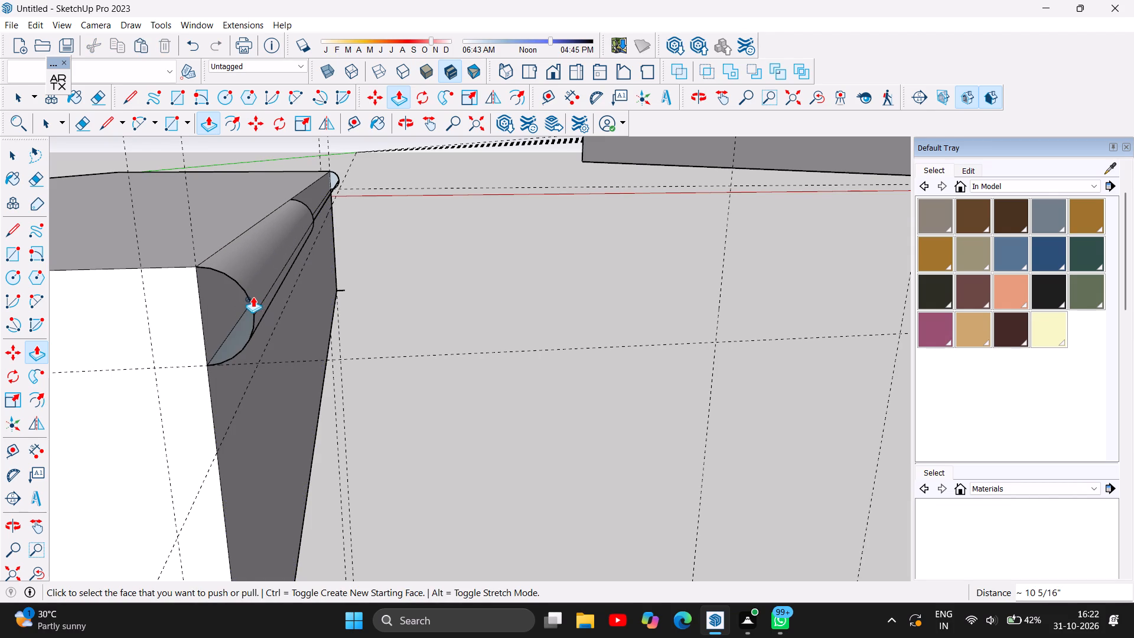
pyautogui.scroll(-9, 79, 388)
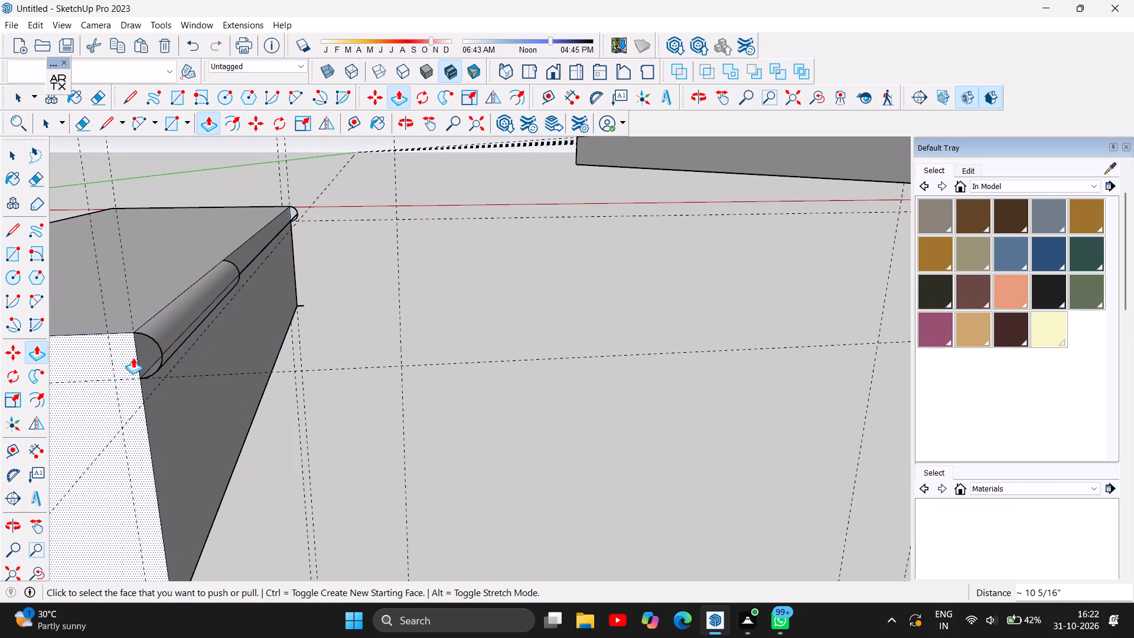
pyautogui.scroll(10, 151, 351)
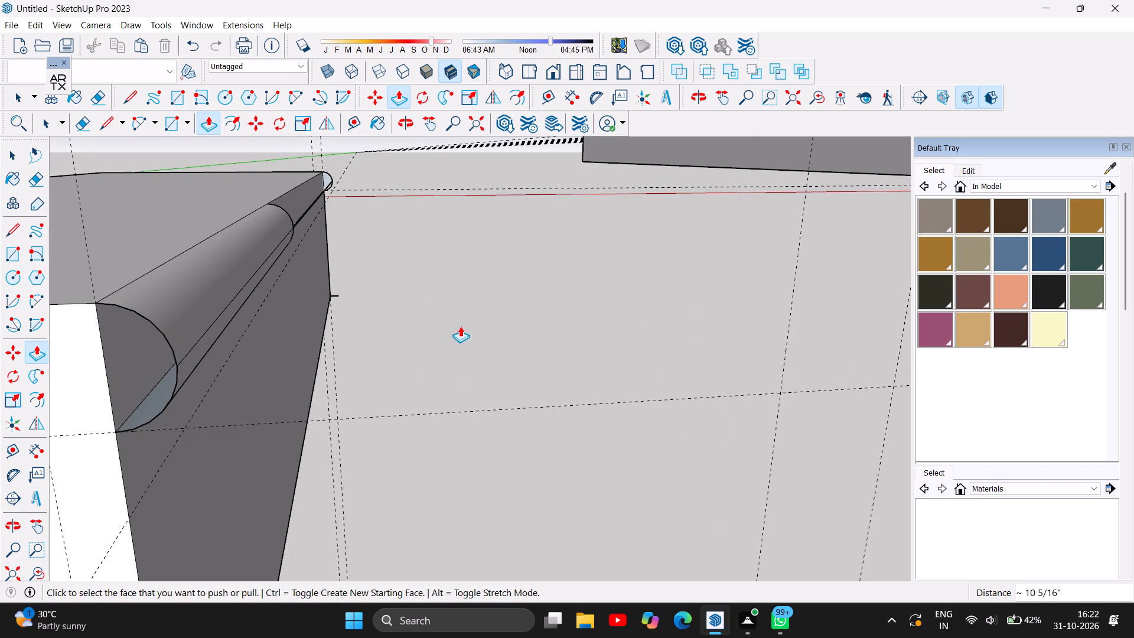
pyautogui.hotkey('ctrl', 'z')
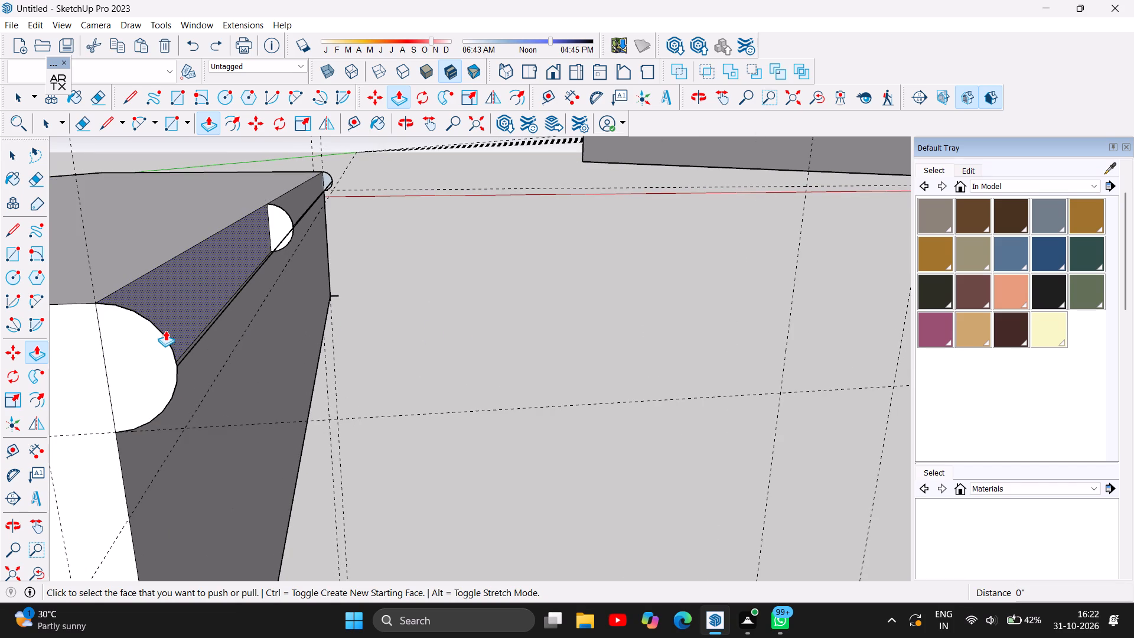
# Extrude the near end's half-round face 2' 11 1/16" along the front edge toward the far profile.
pyautogui.click(133, 357)
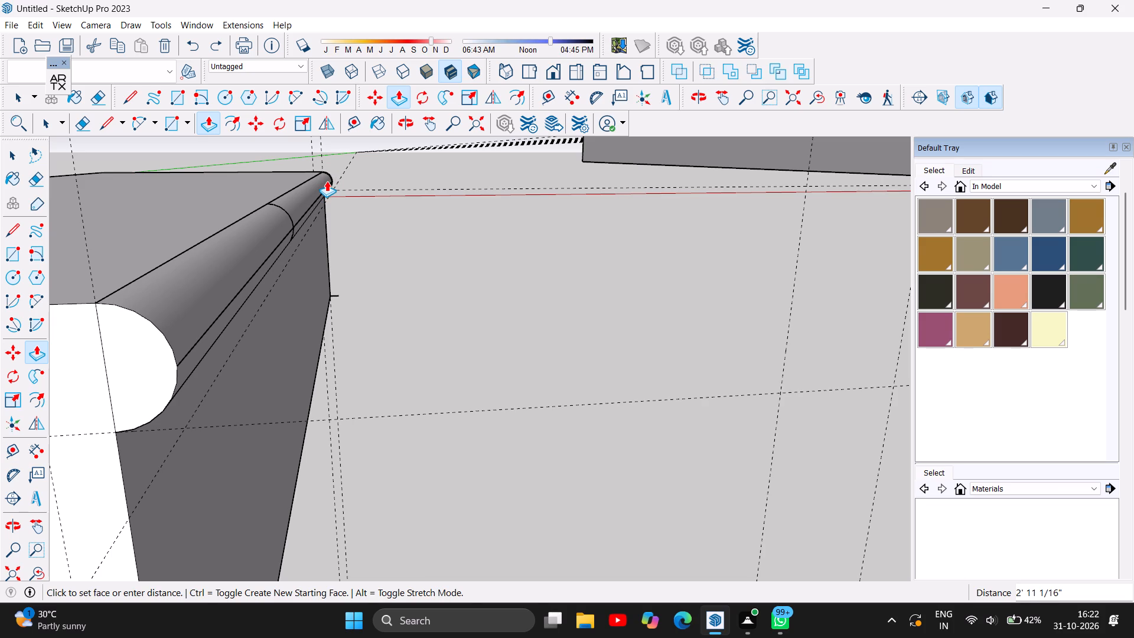
pyautogui.click(327, 181)
# Extrude the nosing's recessed half-round face 15/16" to meet the profile at the block's far end.
pyautogui.scroll(-6, 343, 266)
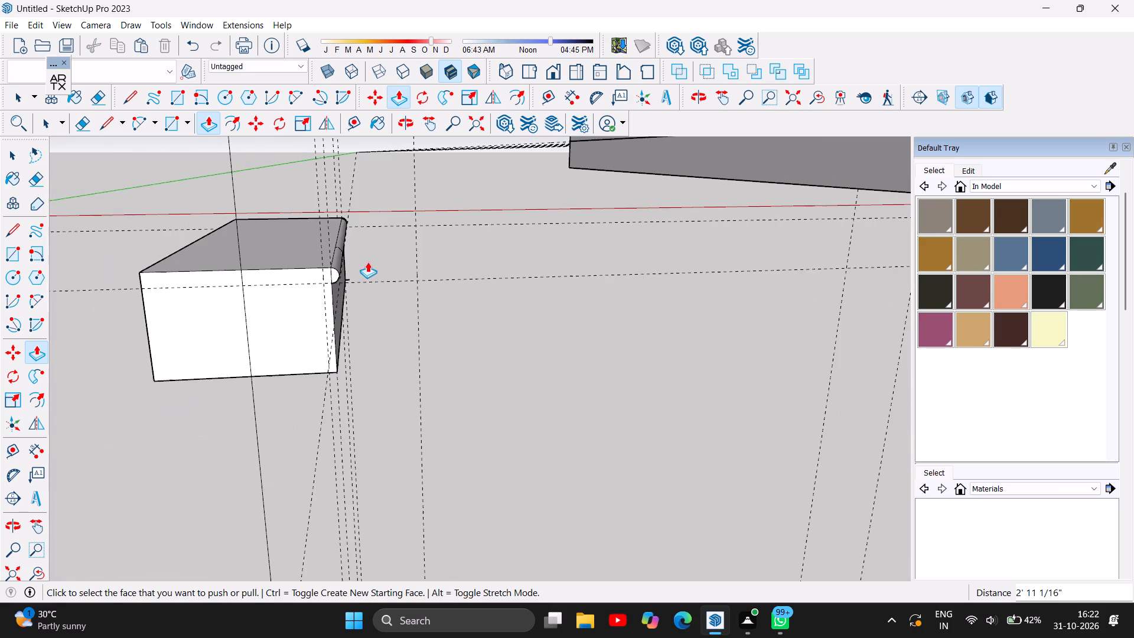
pyautogui.scroll(3, 393, 292)
pyautogui.scroll(1, 321, 267)
pyautogui.scroll(2, 382, 243)
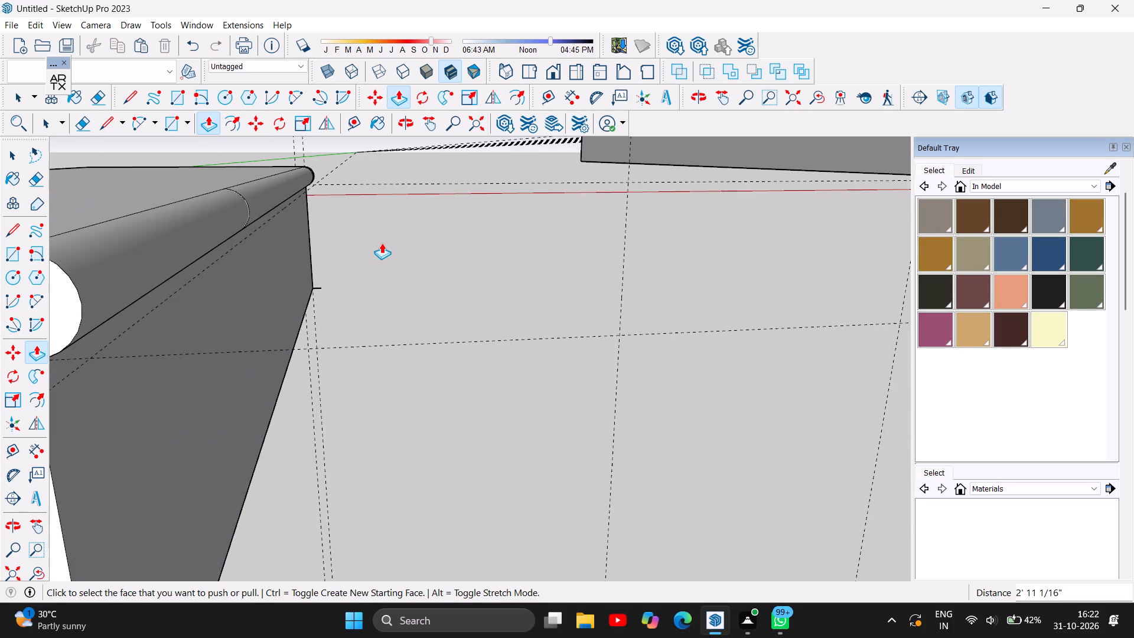
pyautogui.scroll(-2, 382, 243)
pyautogui.click(411, 125)
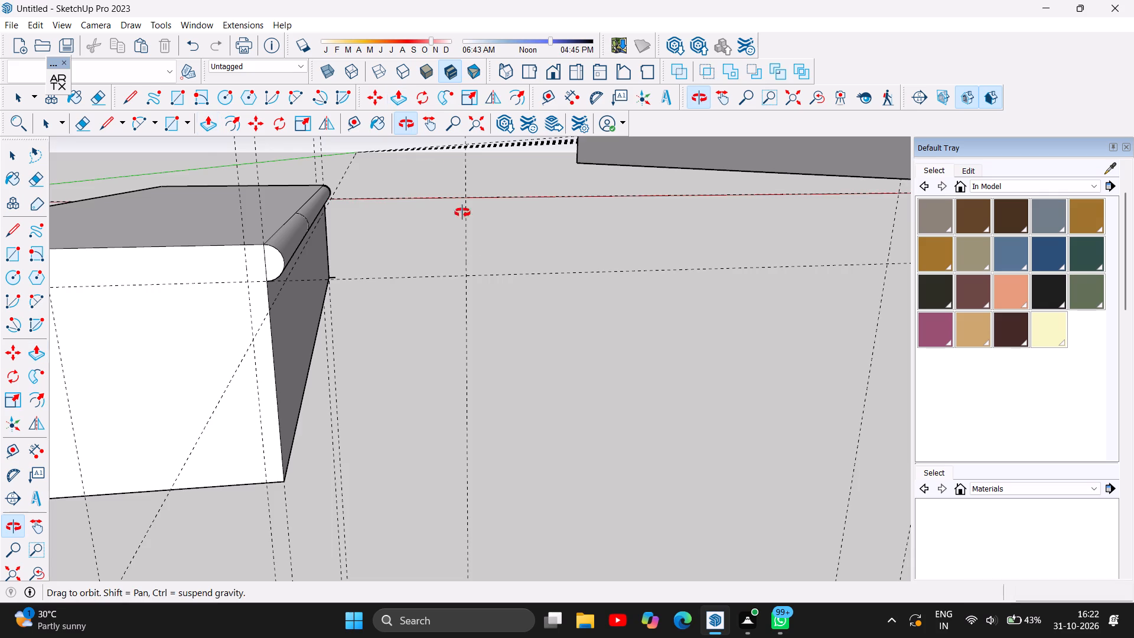
pyautogui.moveTo(478, 297); pyautogui.dragTo(57, 322)
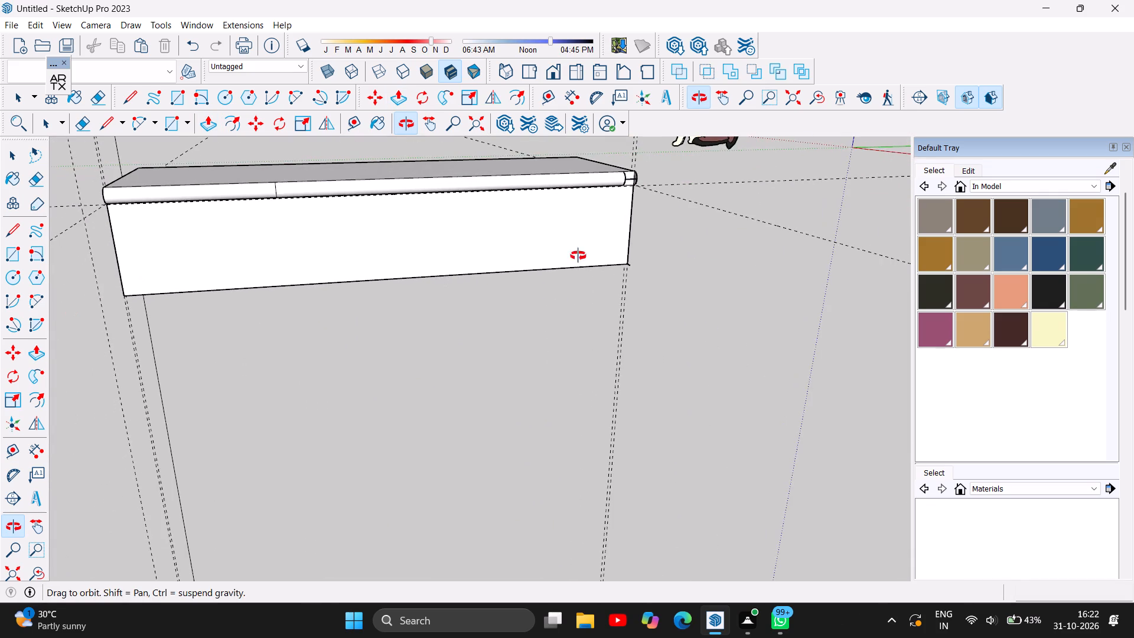
pyautogui.moveTo(598, 255); pyautogui.dragTo(273, 283)
pyautogui.moveTo(739, 237); pyautogui.dragTo(677, 252)
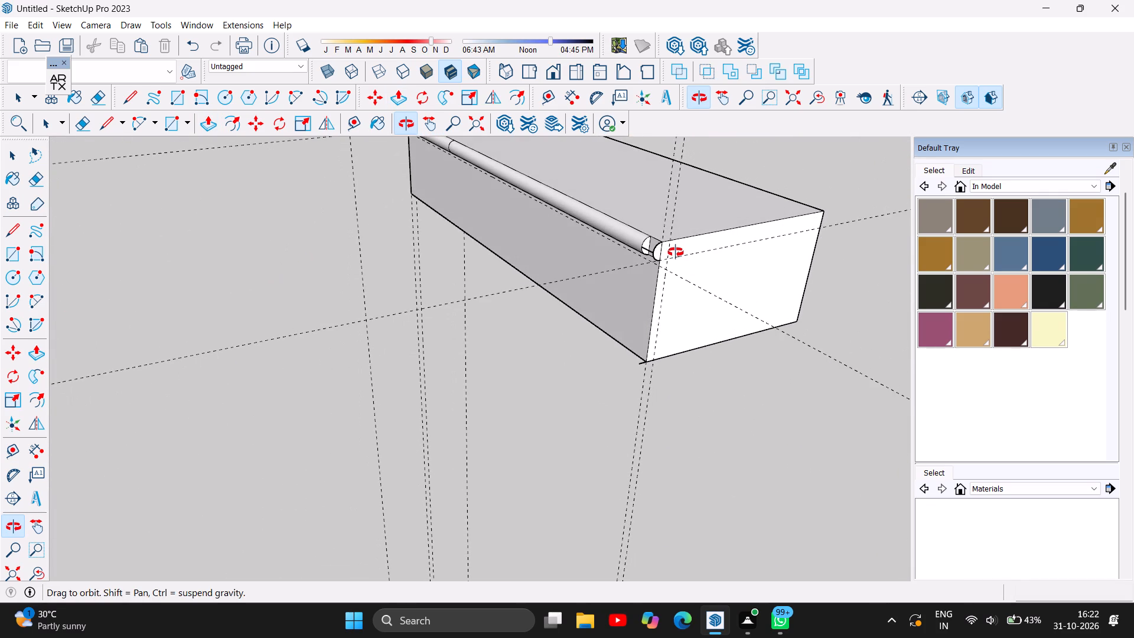
pyautogui.scroll(13, 676, 253)
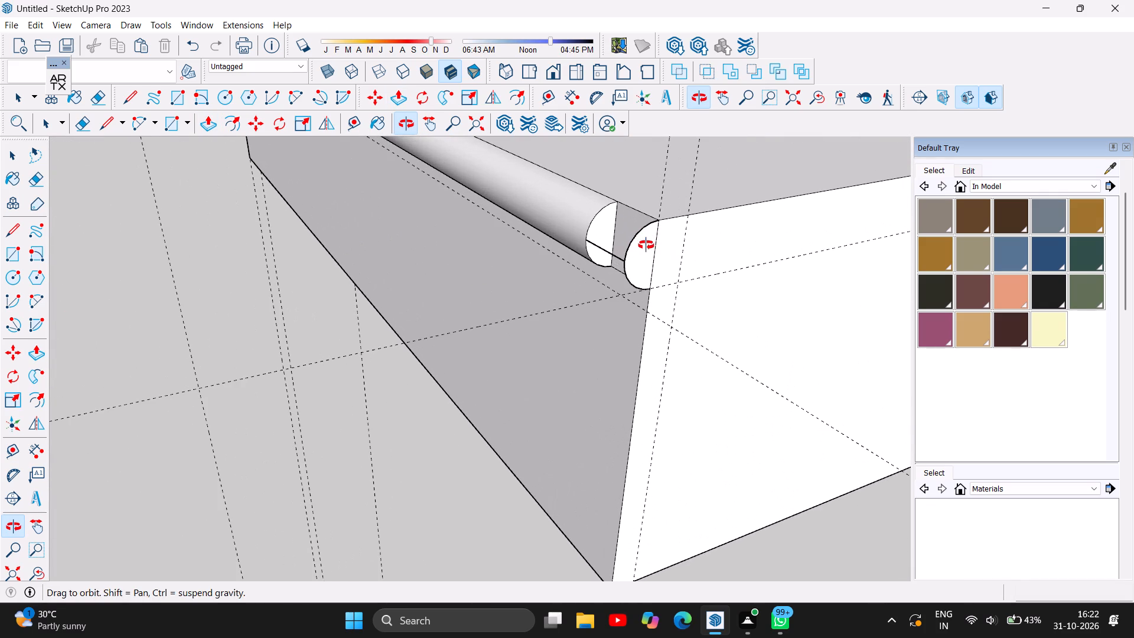
pyautogui.click(206, 119)
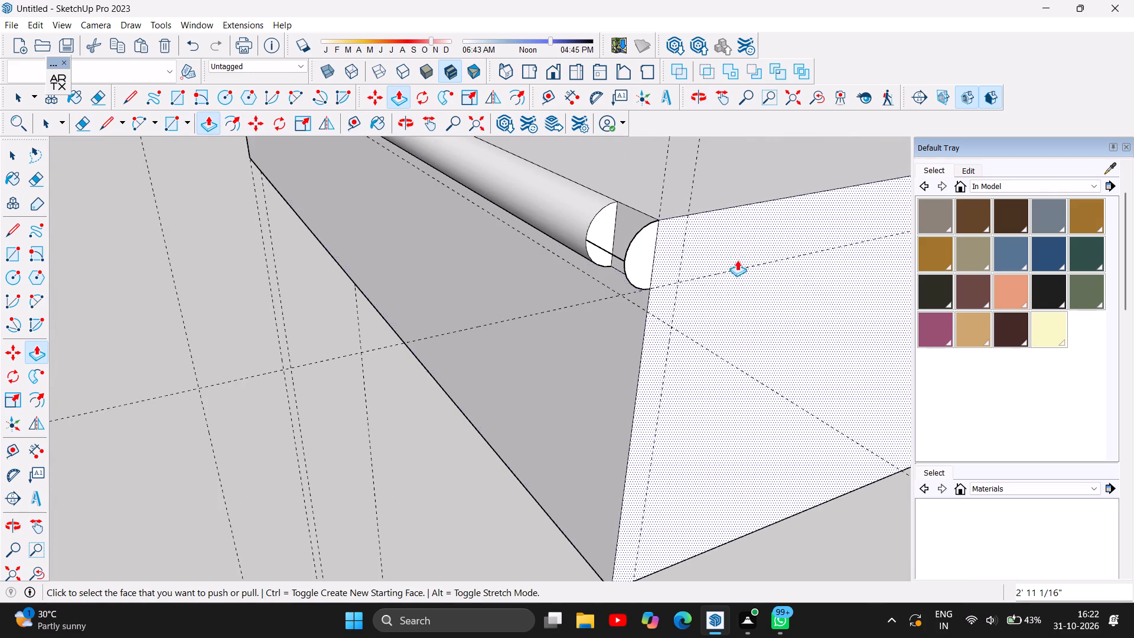
pyautogui.click(607, 224)
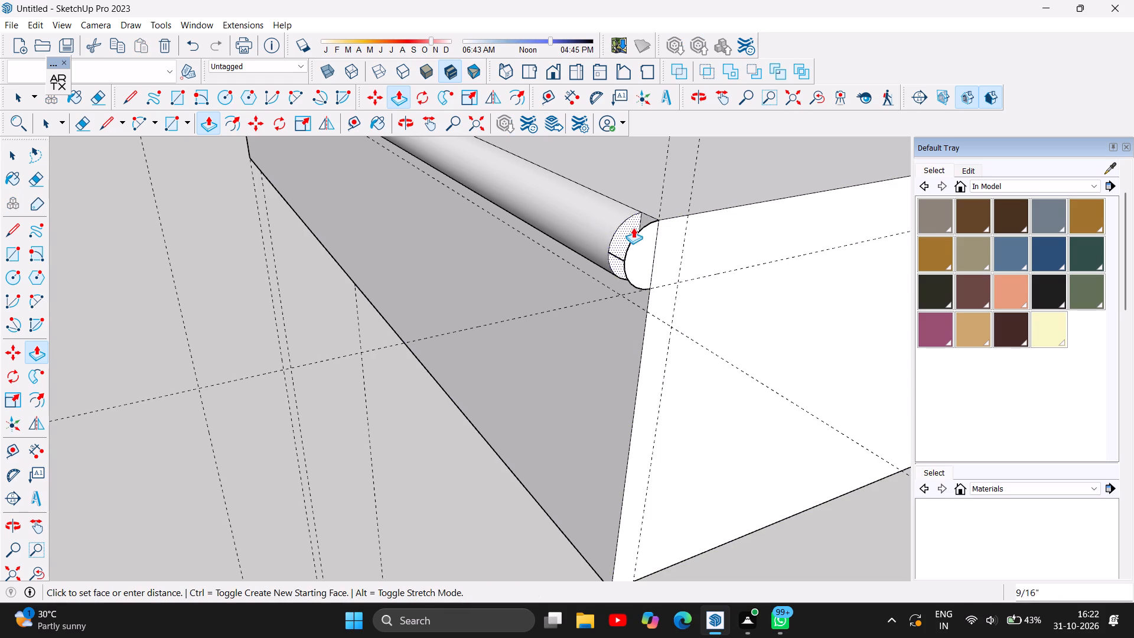
pyautogui.click(648, 227)
# Delete the leftover arc edge crossing the half-round nosing along the block's front.
pyautogui.scroll(-3, 599, 319)
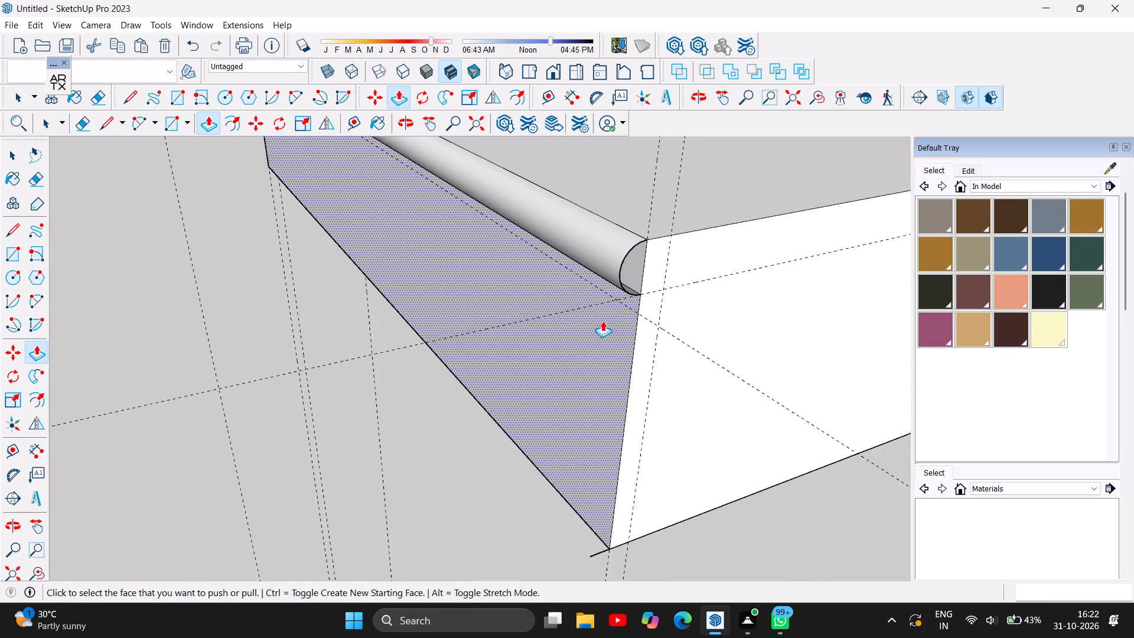
pyautogui.scroll(-5, 715, 322)
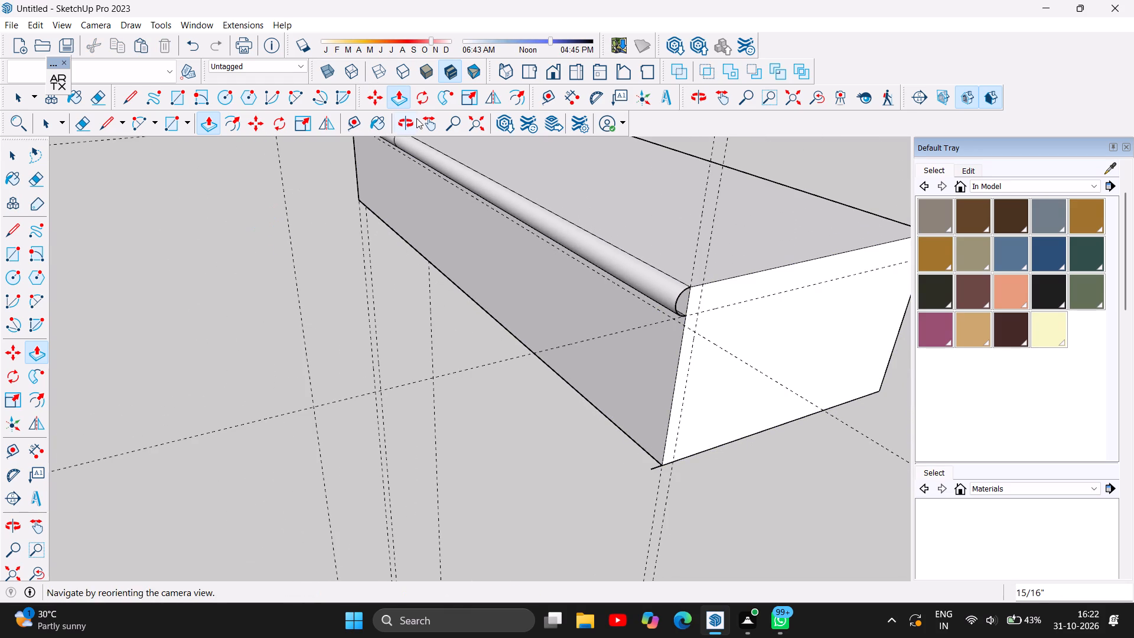
pyautogui.click(416, 118)
pyautogui.moveTo(393, 245); pyautogui.dragTo(835, 256)
pyautogui.moveTo(270, 331); pyautogui.dragTo(521, 262)
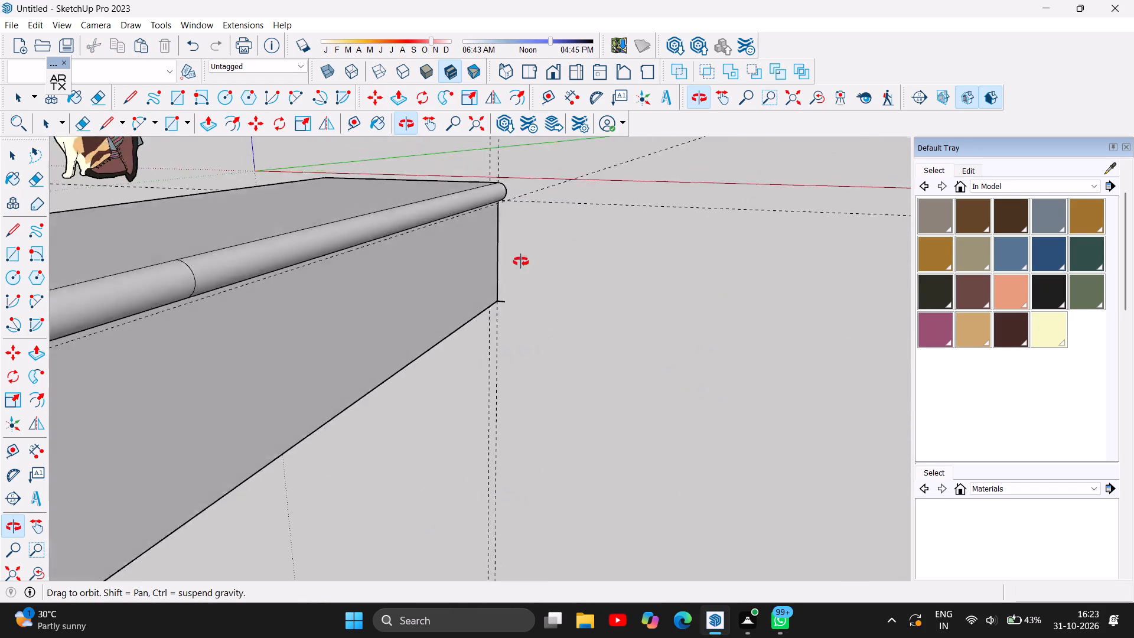
pyautogui.moveTo(521, 262); pyautogui.dragTo(135, 325)
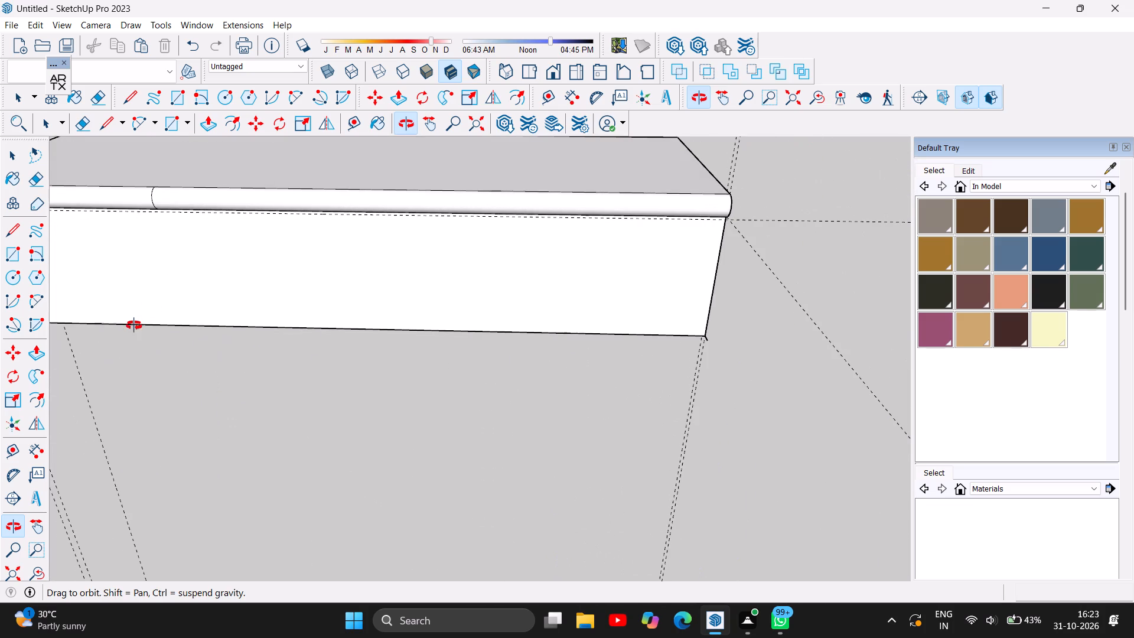
pyautogui.click(14, 162)
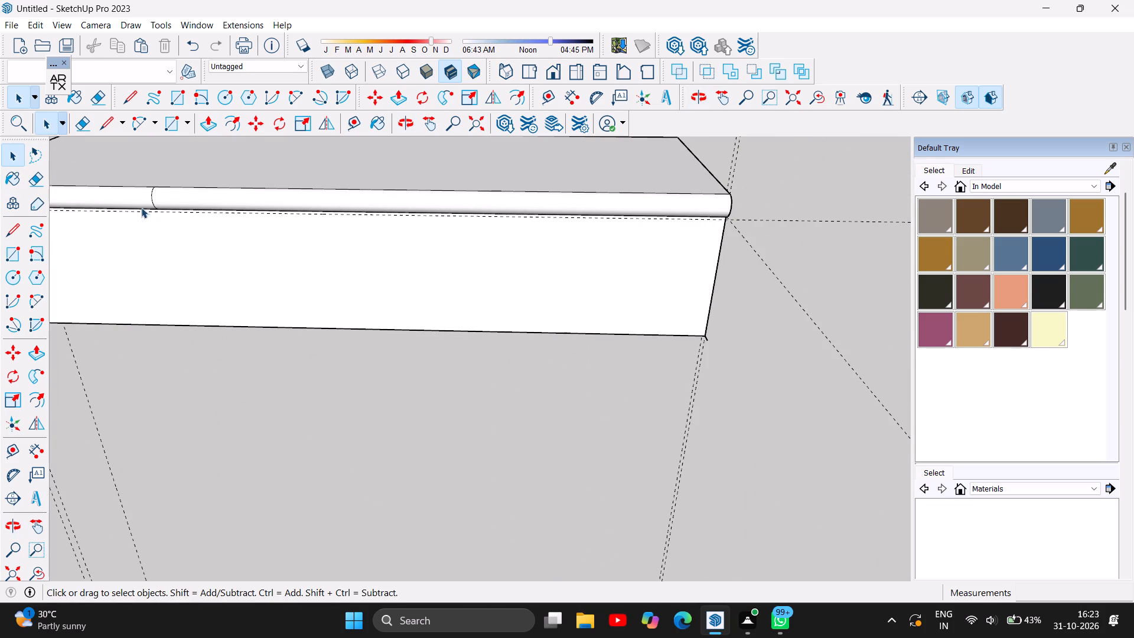
pyautogui.click(153, 202)
pyautogui.press('Delete')
pyautogui.scroll(-5, 670, 306)
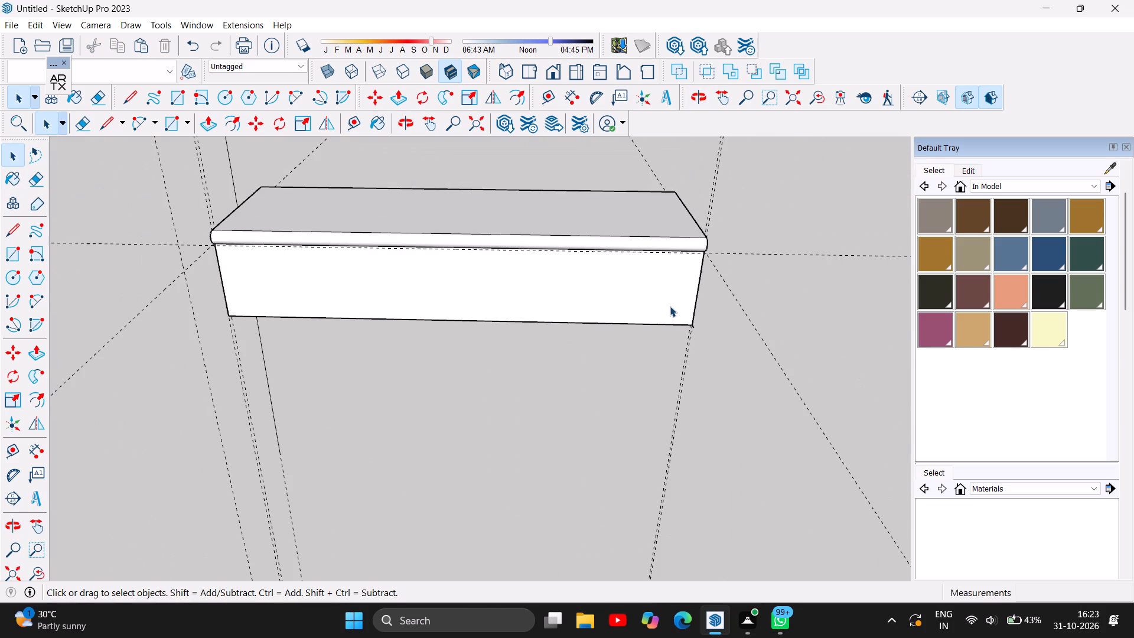
pyautogui.moveTo(609, 311); pyautogui.dragTo(569, 304)
pyautogui.click(622, 350)
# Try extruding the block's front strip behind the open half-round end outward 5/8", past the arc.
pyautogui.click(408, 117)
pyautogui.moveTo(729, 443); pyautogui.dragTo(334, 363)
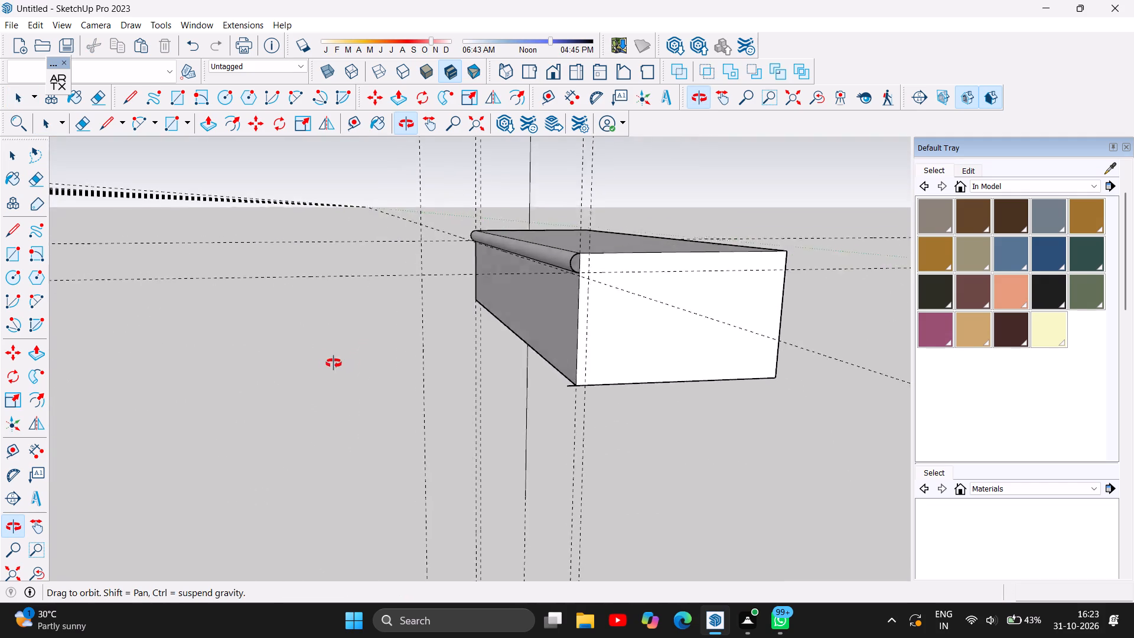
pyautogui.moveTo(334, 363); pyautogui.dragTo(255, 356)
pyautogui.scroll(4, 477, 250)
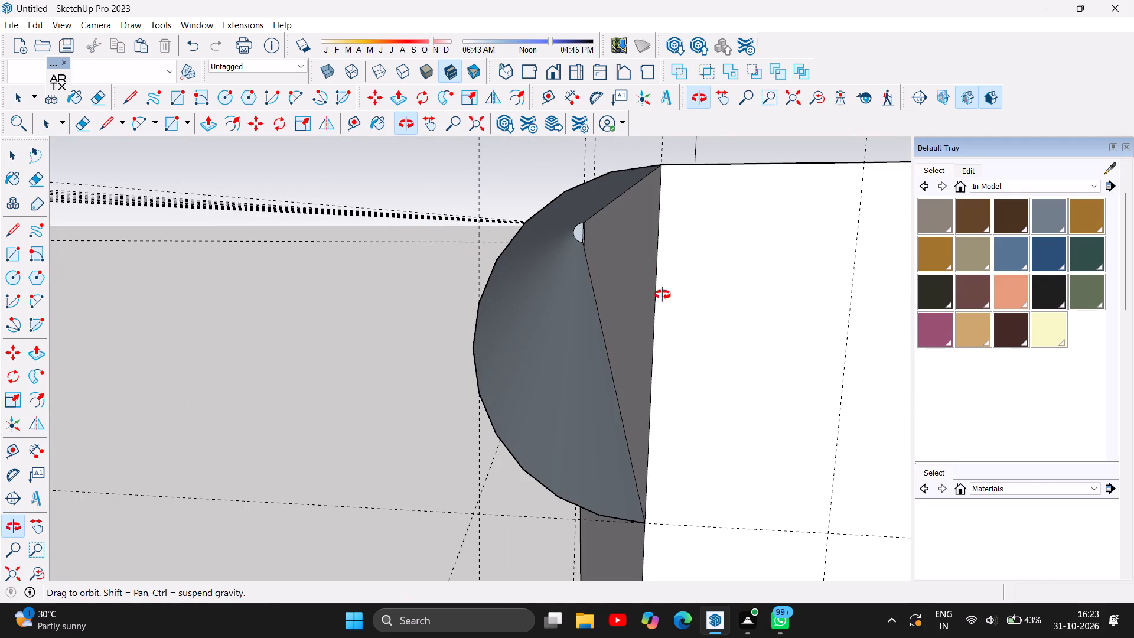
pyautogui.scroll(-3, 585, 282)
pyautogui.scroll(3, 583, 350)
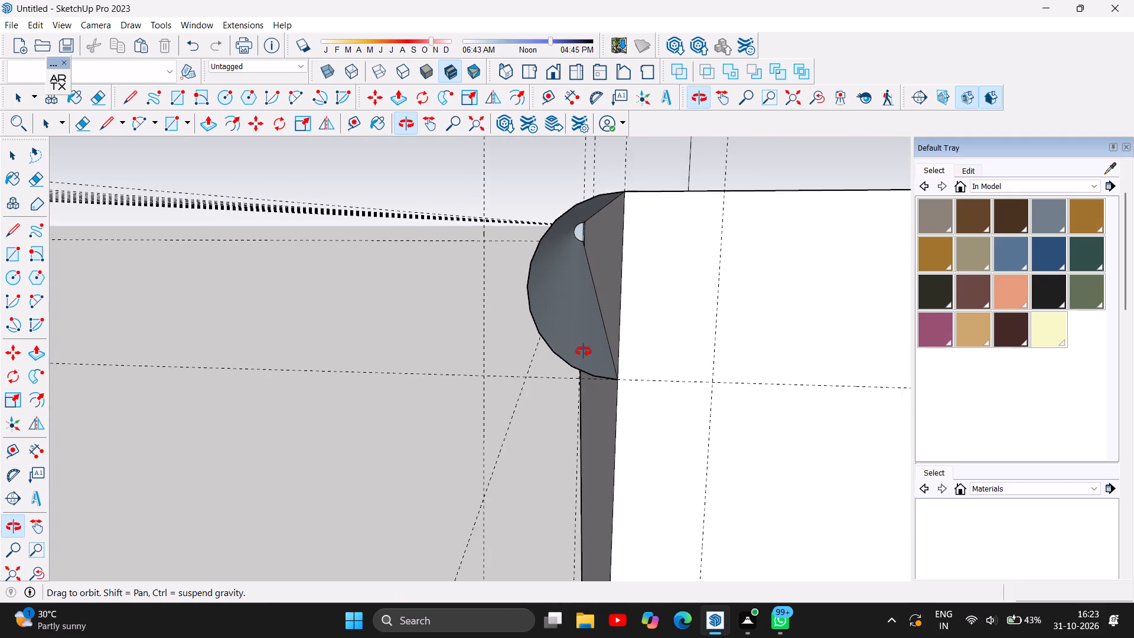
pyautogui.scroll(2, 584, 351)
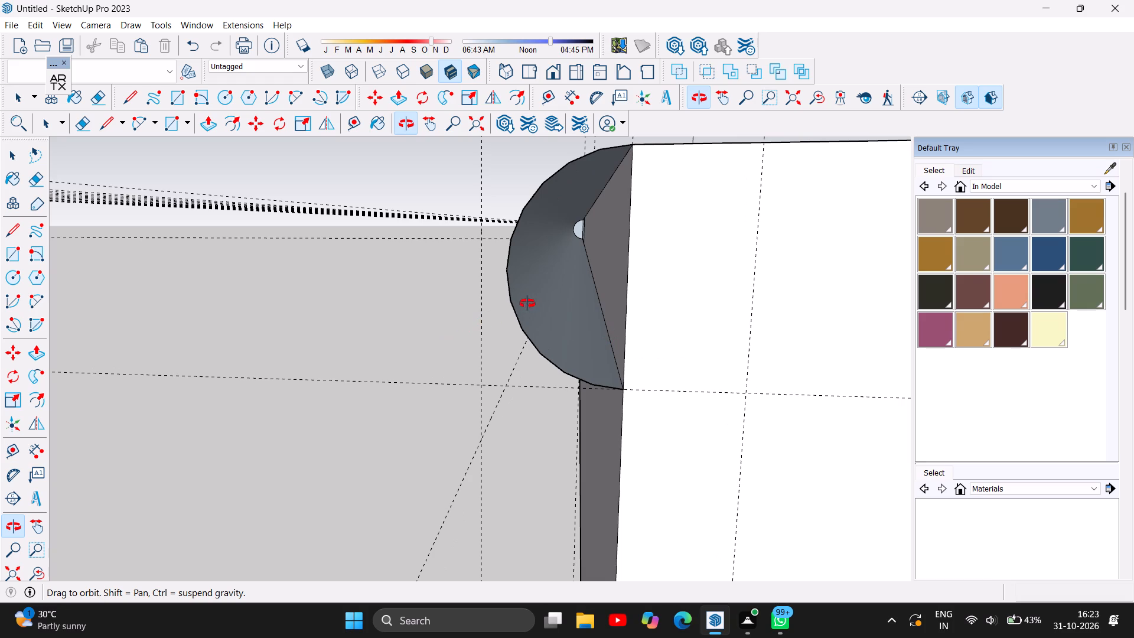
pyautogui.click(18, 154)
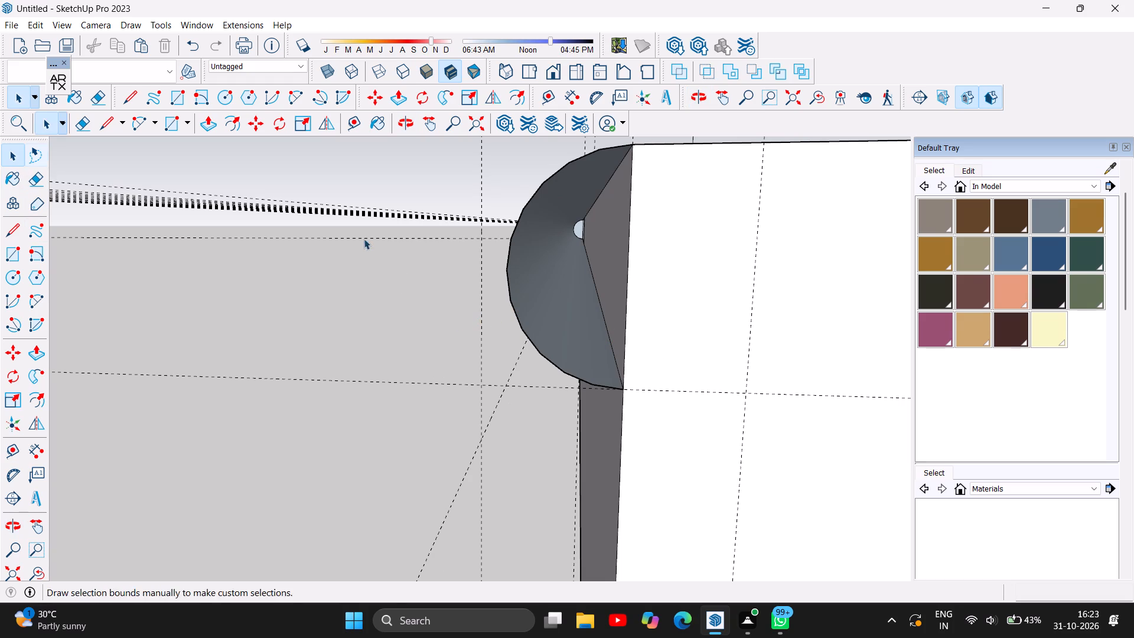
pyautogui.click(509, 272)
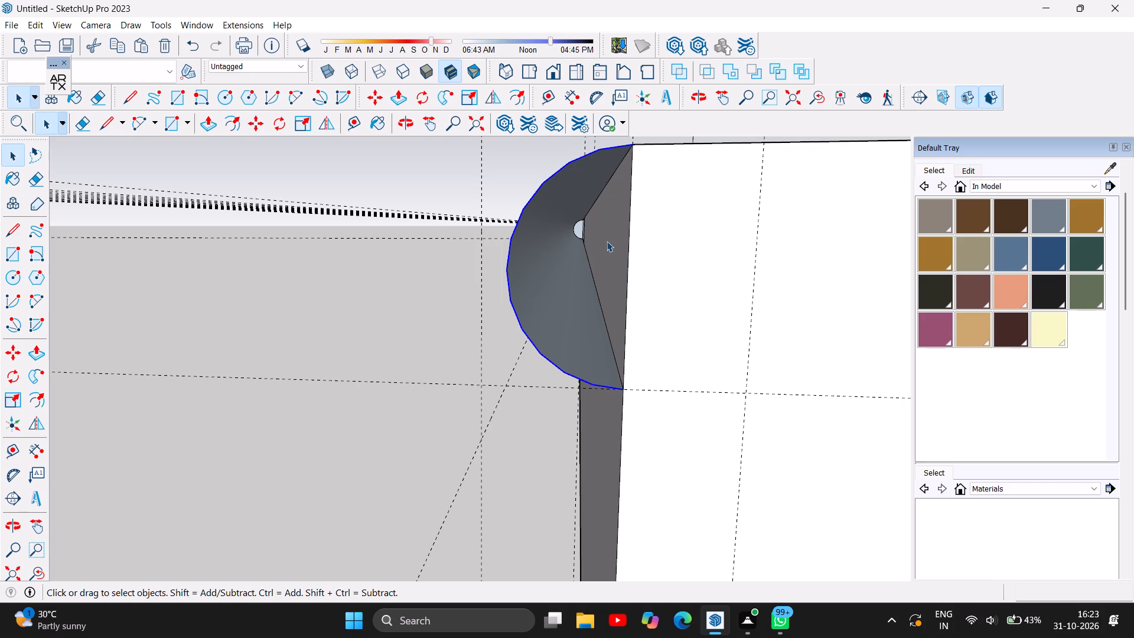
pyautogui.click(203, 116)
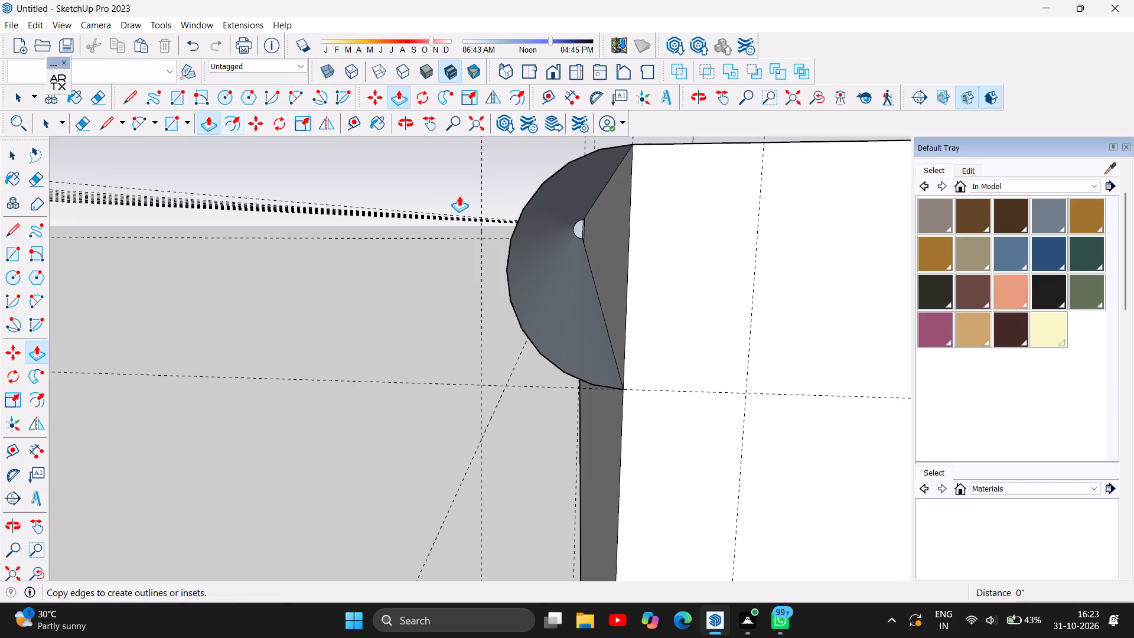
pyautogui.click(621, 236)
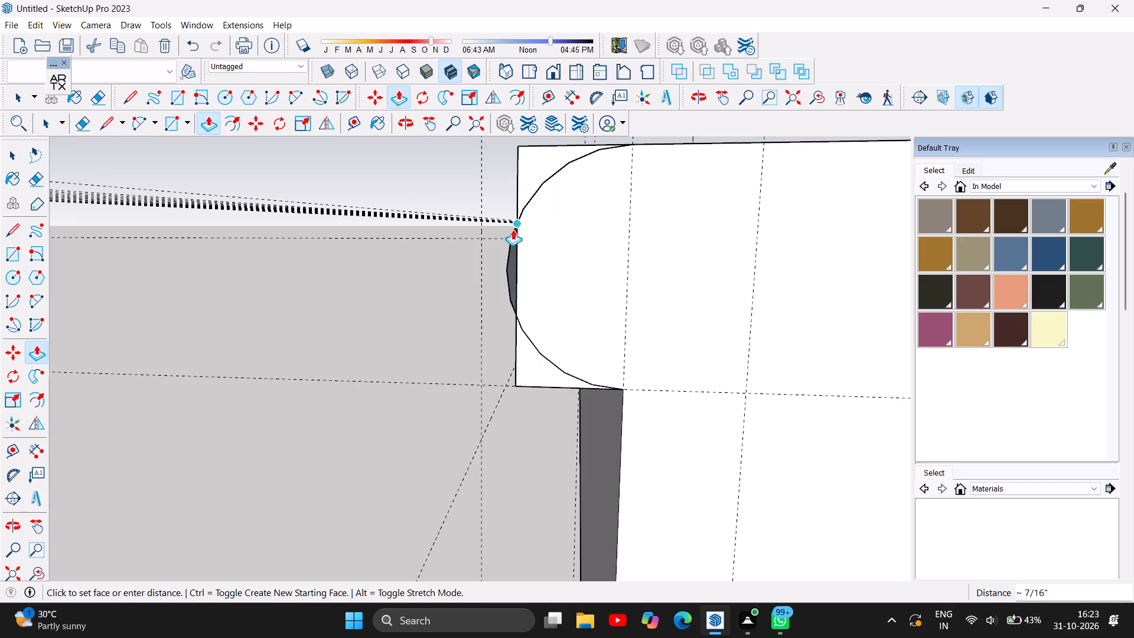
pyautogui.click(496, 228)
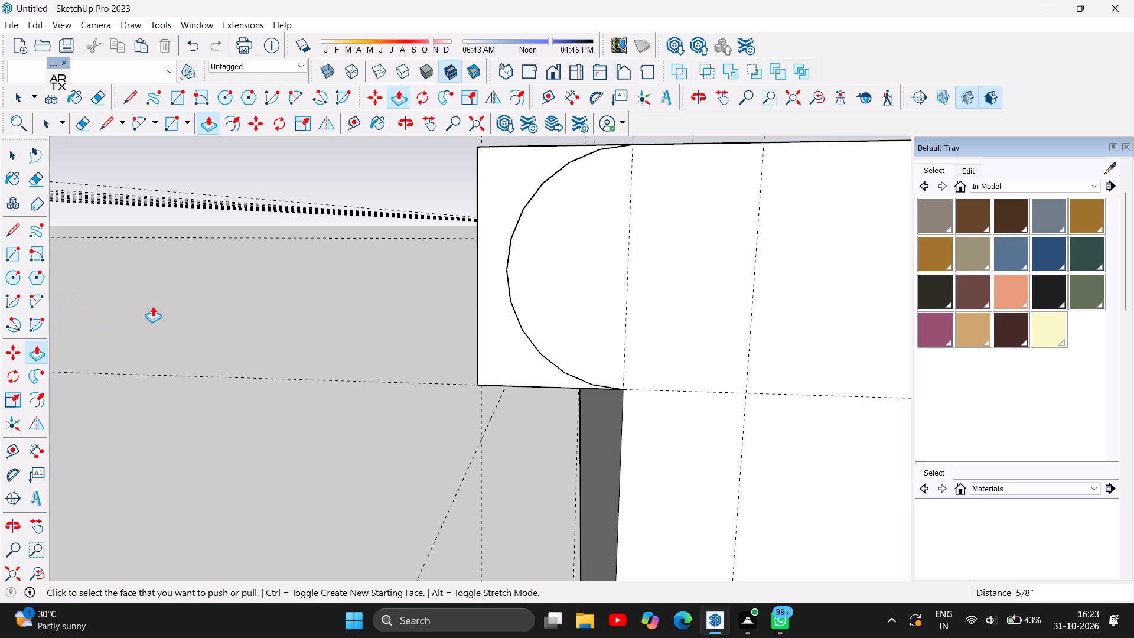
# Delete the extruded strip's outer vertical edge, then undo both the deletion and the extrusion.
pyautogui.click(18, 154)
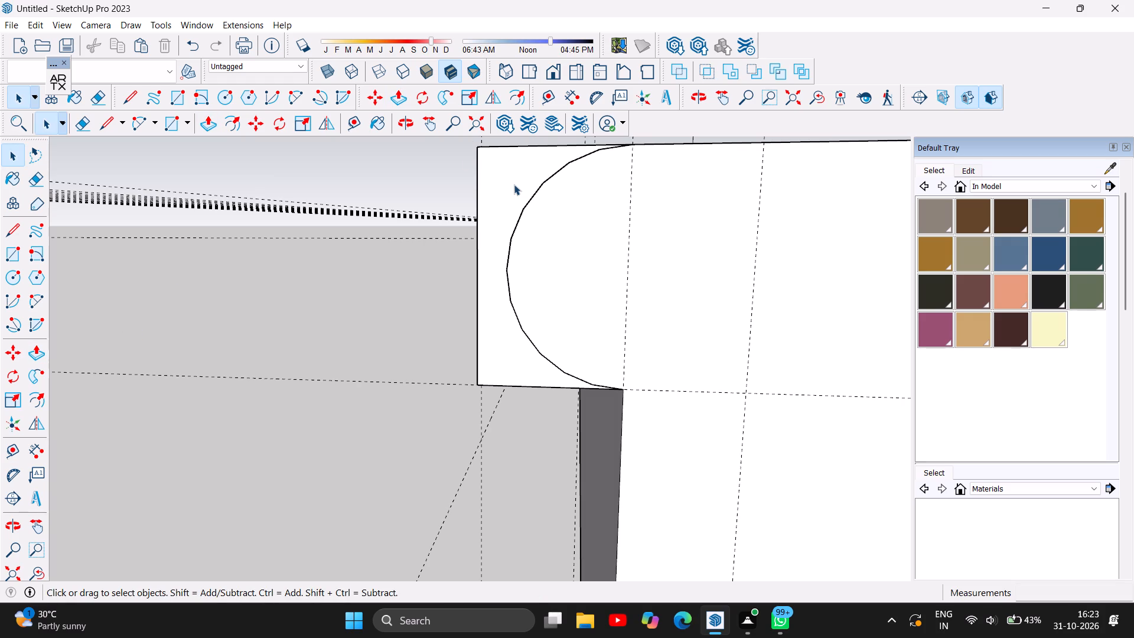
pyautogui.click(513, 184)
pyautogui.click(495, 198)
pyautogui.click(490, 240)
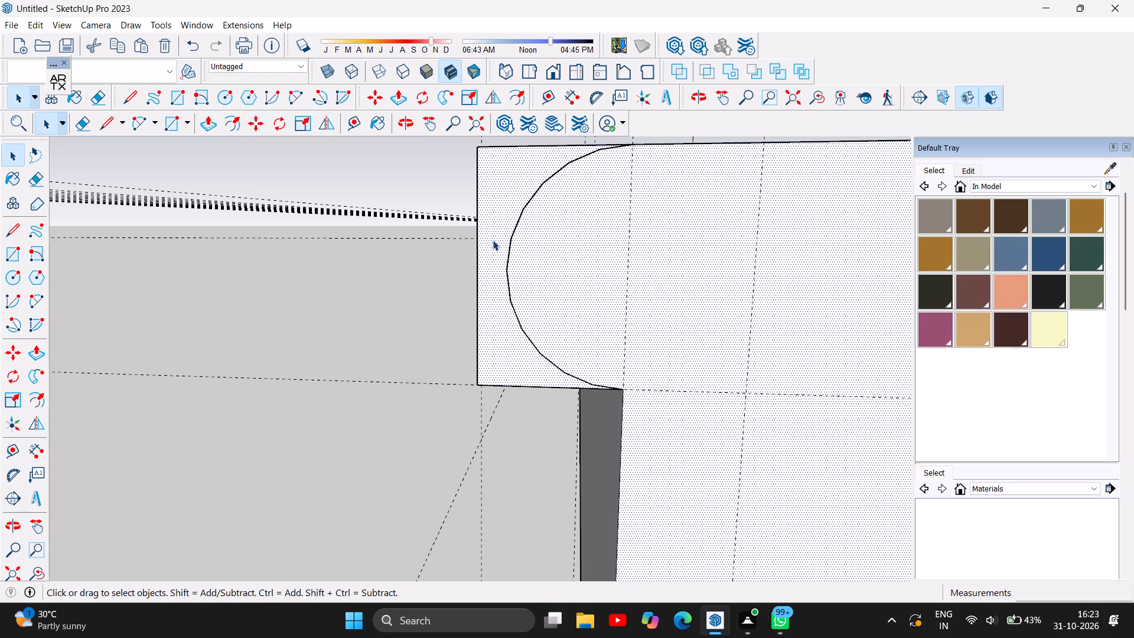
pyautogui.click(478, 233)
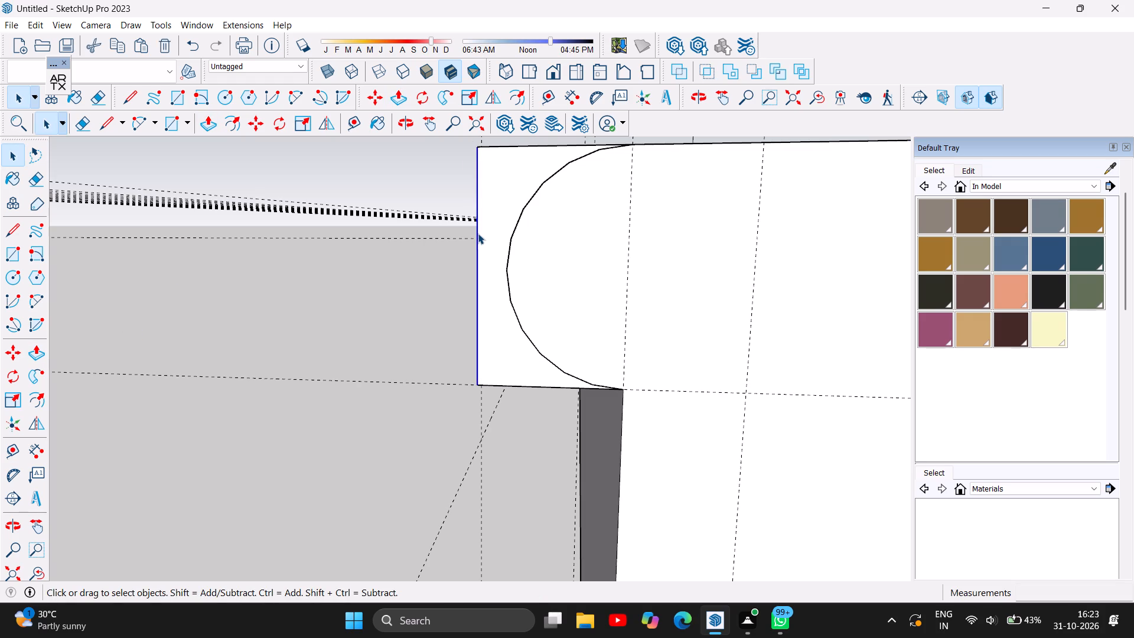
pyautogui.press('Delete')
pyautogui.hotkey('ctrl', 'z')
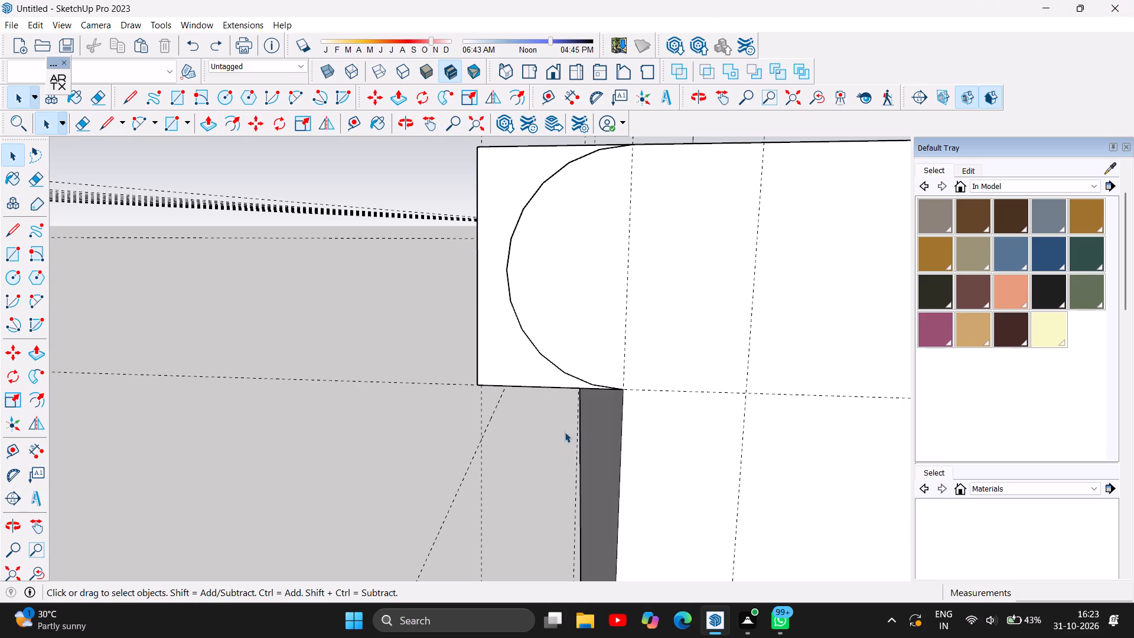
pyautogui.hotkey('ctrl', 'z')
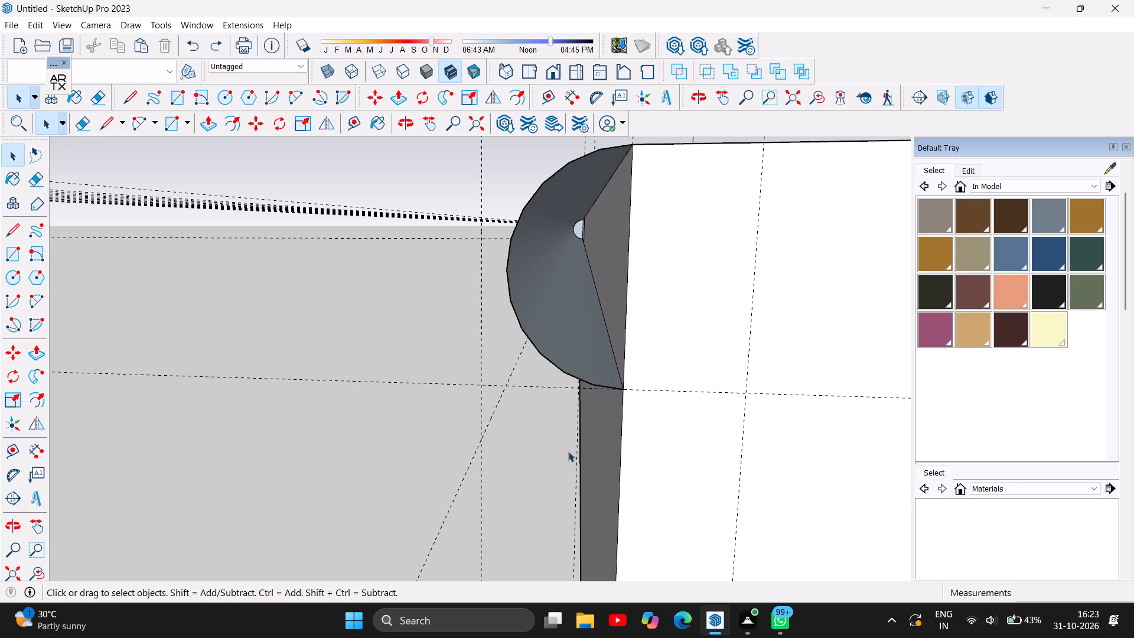
# Examine the half-round nosing and both ends of the step block from several angles.
pyautogui.scroll(-5, 574, 453)
pyautogui.scroll(5, 594, 428)
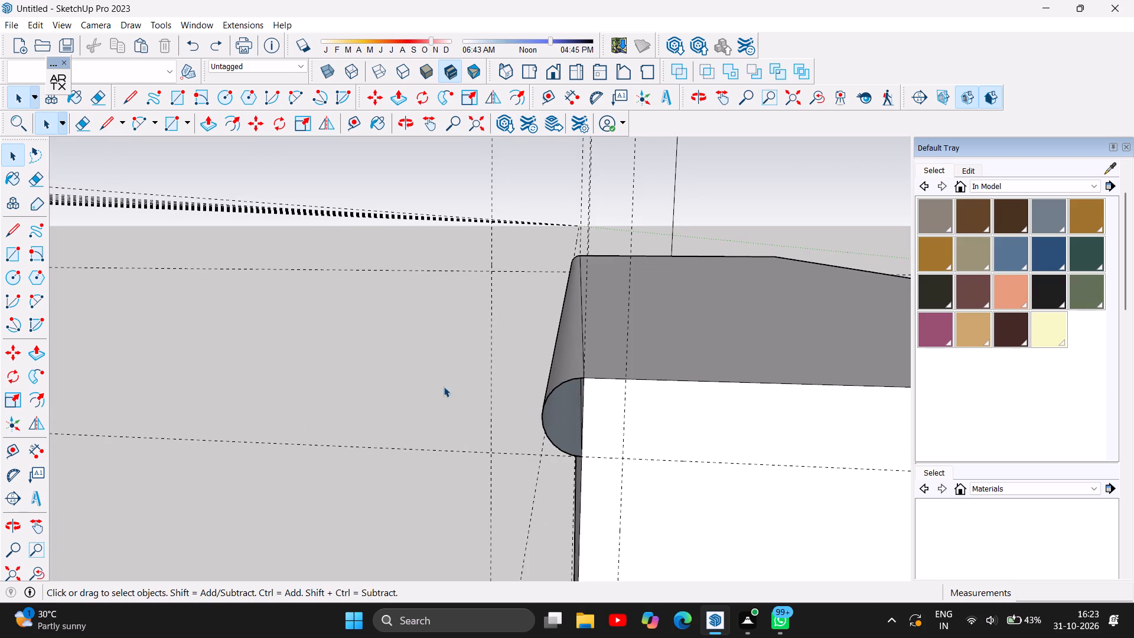
pyautogui.click(411, 118)
pyautogui.moveTo(455, 368); pyautogui.dragTo(736, 373)
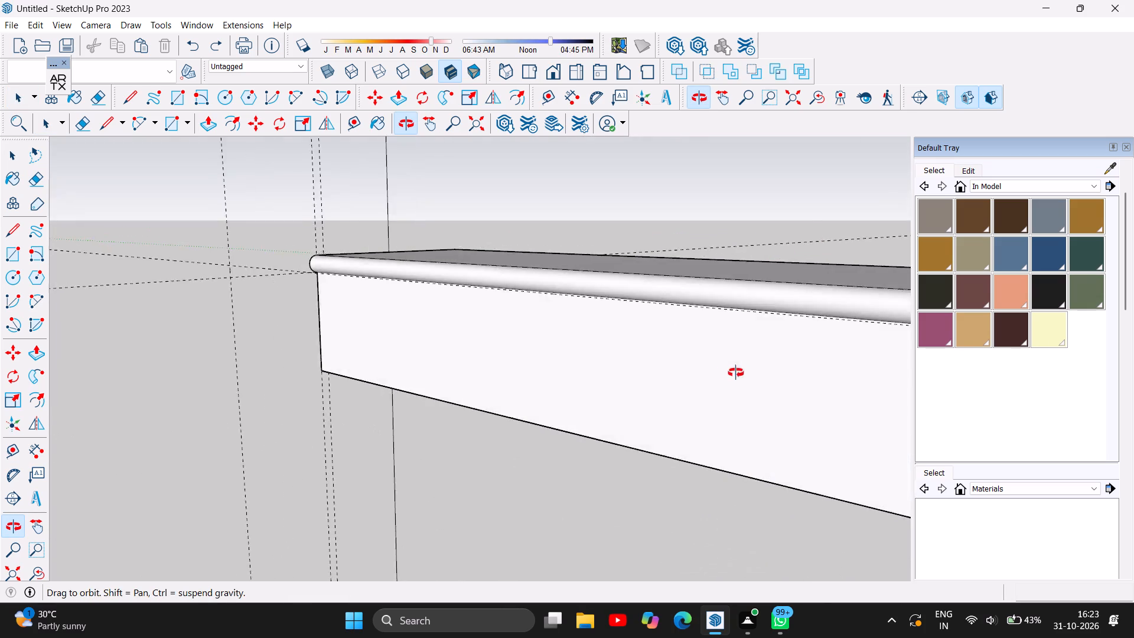
pyautogui.moveTo(736, 373); pyautogui.dragTo(886, 418)
pyautogui.moveTo(230, 367); pyautogui.dragTo(640, 364)
pyautogui.moveTo(640, 364); pyautogui.dragTo(254, 343)
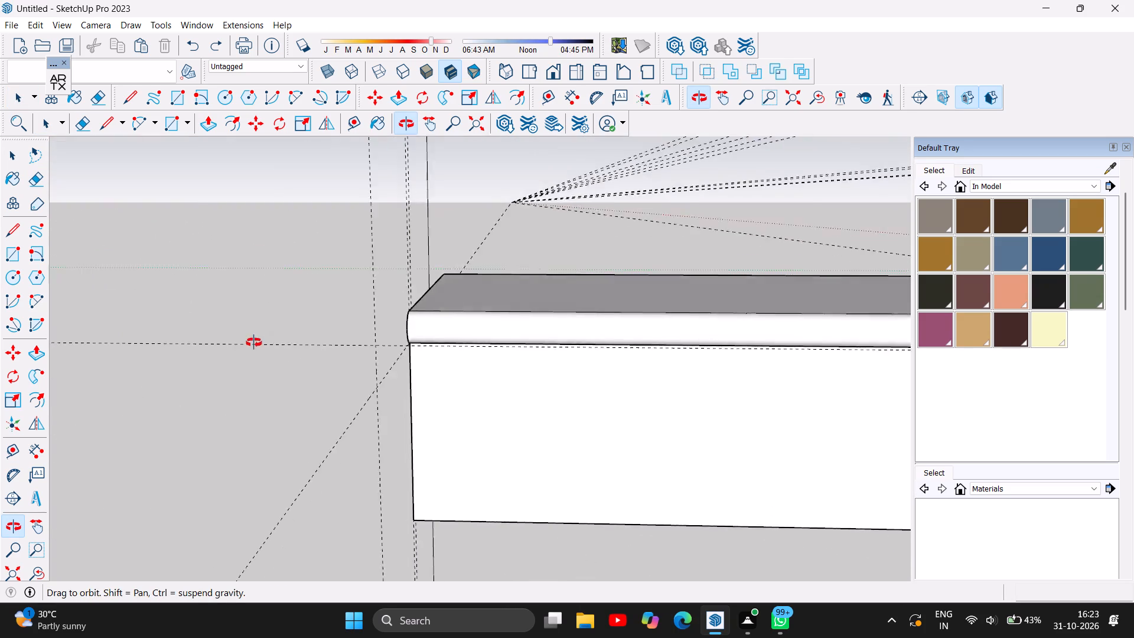
pyautogui.moveTo(254, 343); pyautogui.dragTo(557, 396)
pyautogui.scroll(-3, 425, 427)
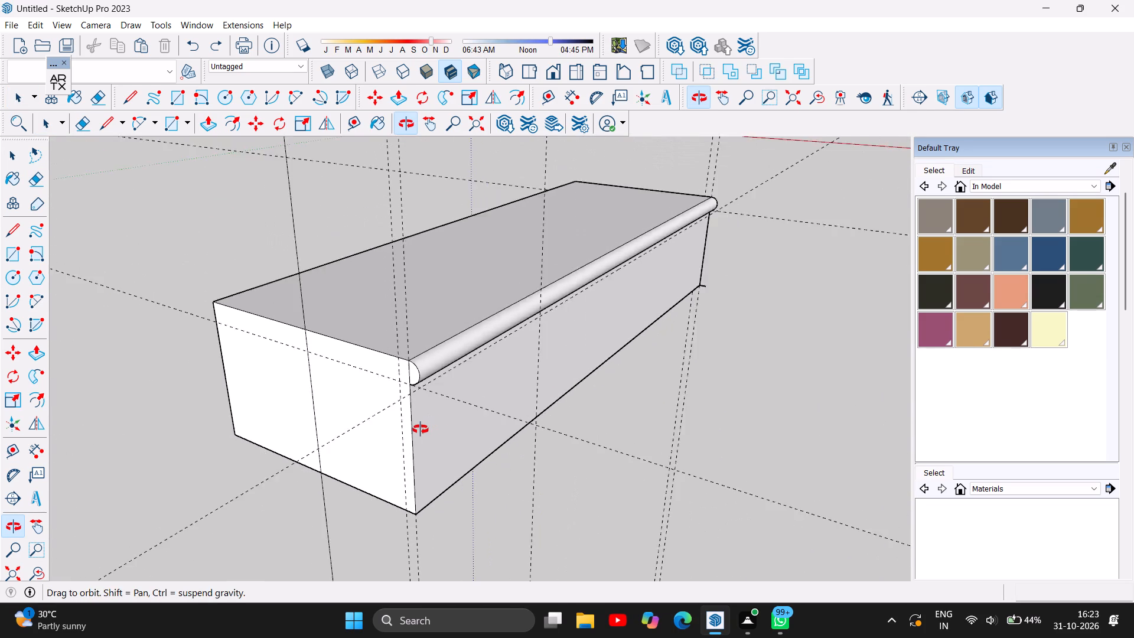
pyautogui.scroll(-4, 421, 429)
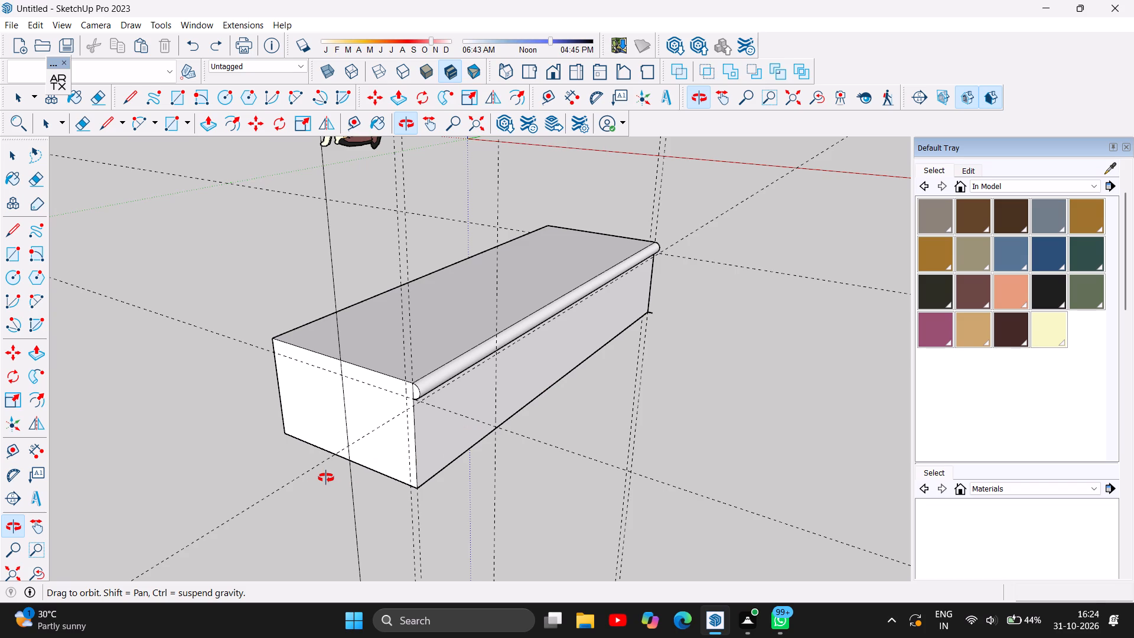
pyautogui.scroll(-12, 326, 478)
pyautogui.scroll(1, 326, 478)
pyautogui.scroll(-1, 326, 478)
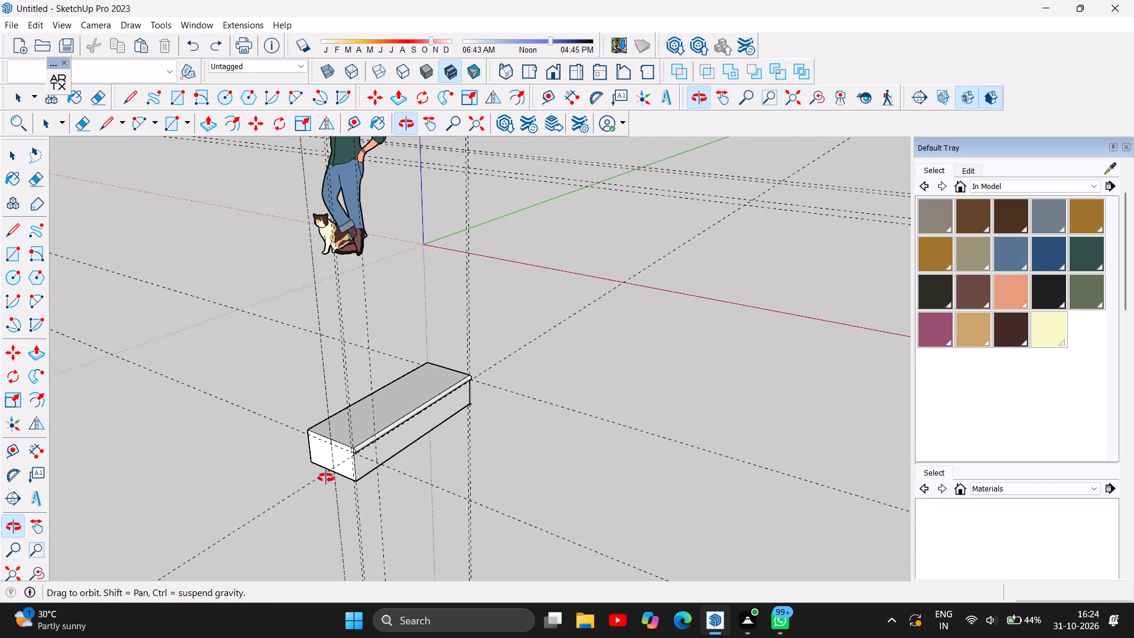
pyautogui.scroll(4, 456, 439)
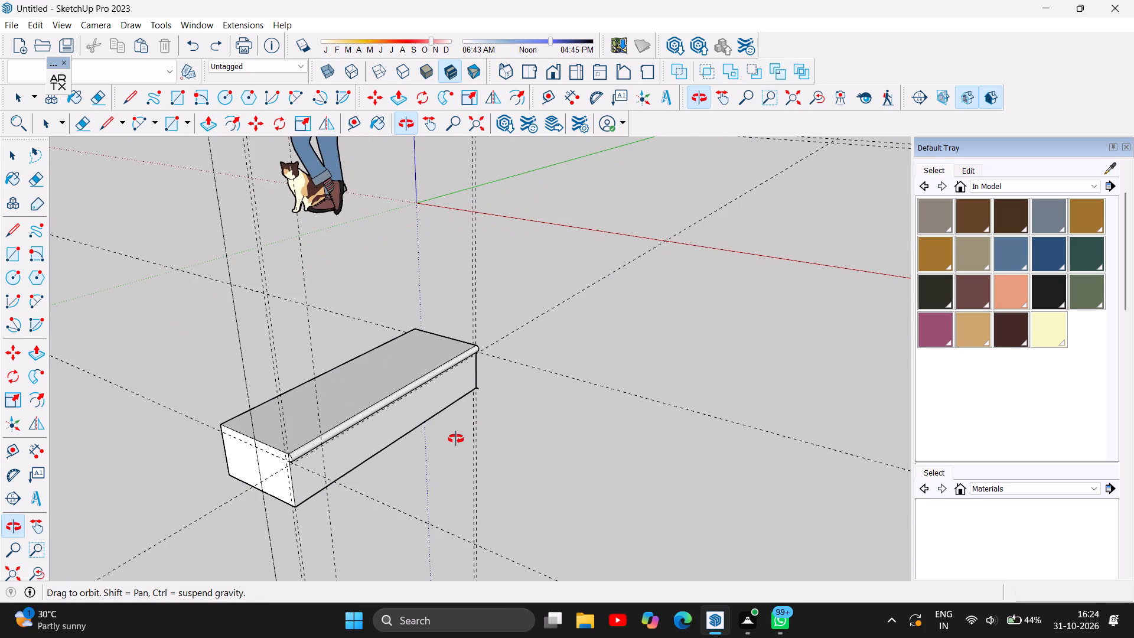
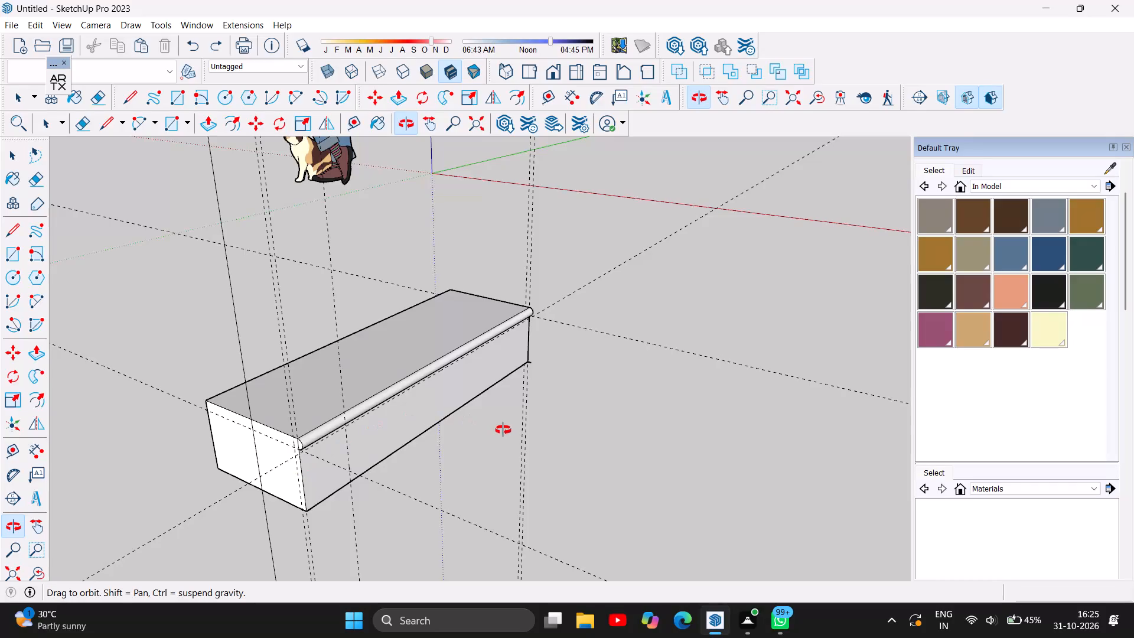
# Examine the half-round nosing's open and closed ends and the step block's front edges.
pyautogui.moveTo(607, 400); pyautogui.dragTo(526, 403)
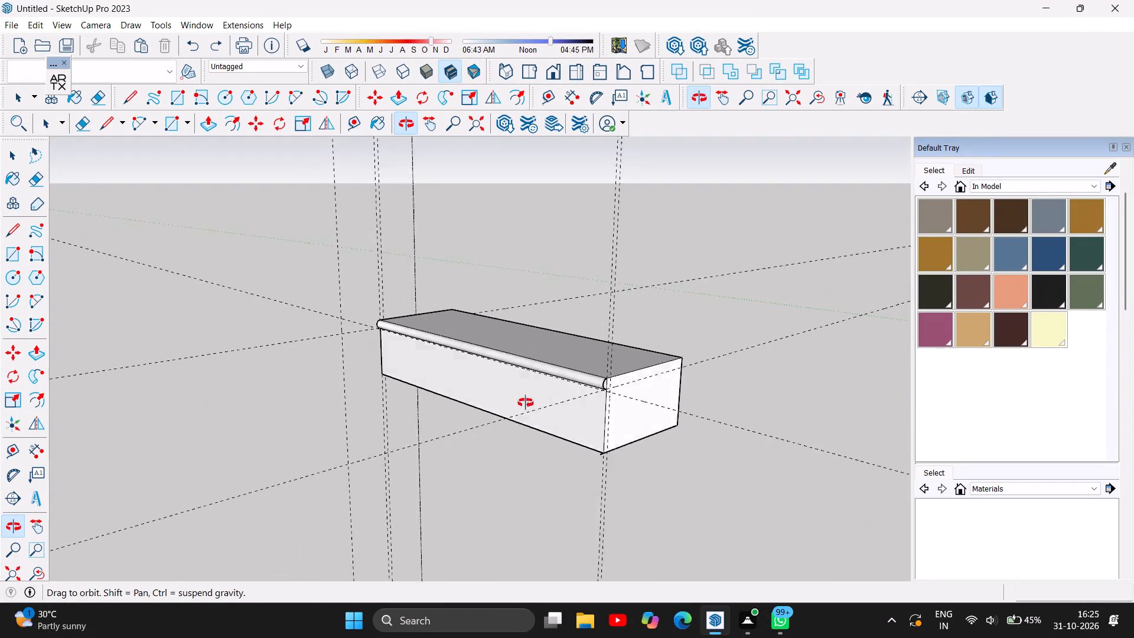
pyautogui.moveTo(526, 403); pyautogui.dragTo(415, 388)
pyautogui.click(413, 387)
pyautogui.moveTo(526, 403); pyautogui.dragTo(506, 352)
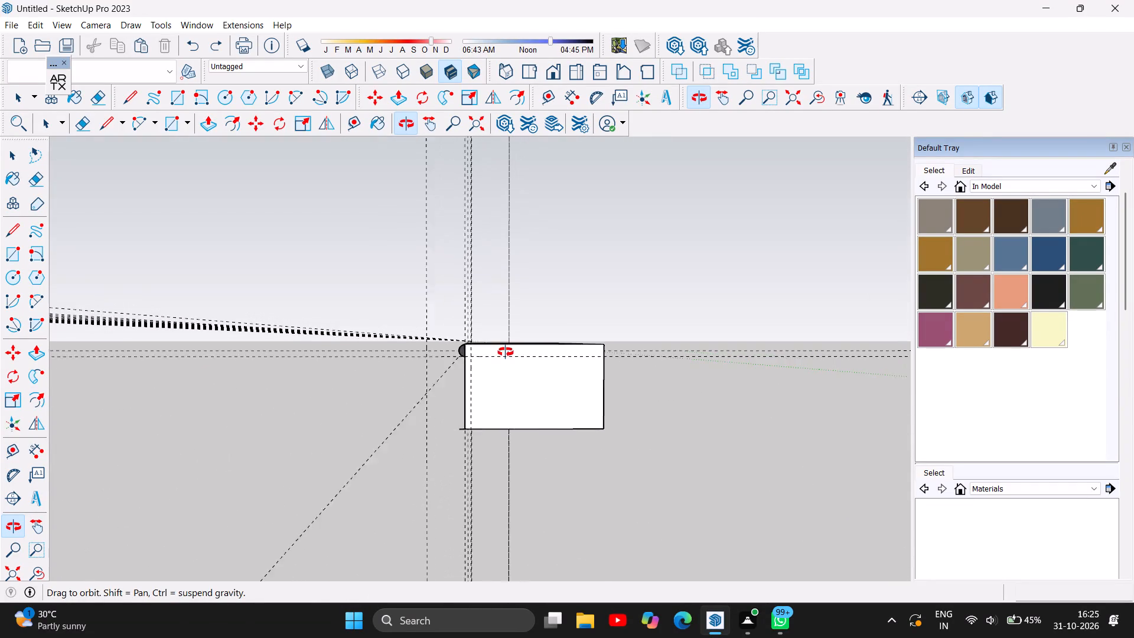
pyautogui.moveTo(506, 352); pyautogui.dragTo(506, 351)
pyautogui.scroll(10, 455, 364)
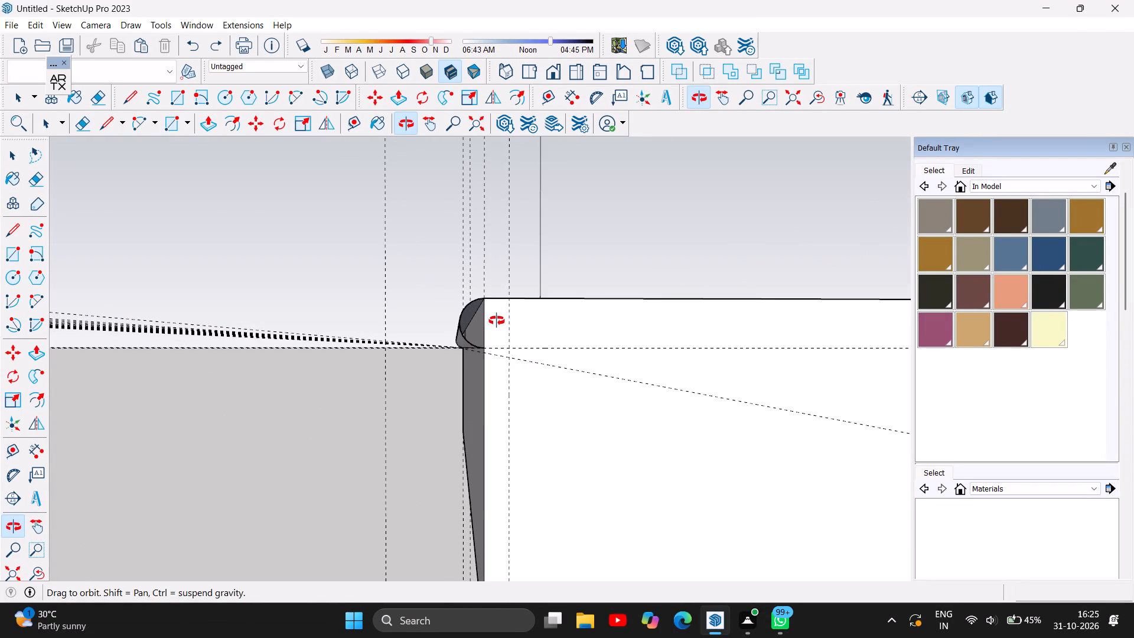
pyautogui.scroll(6, 497, 321)
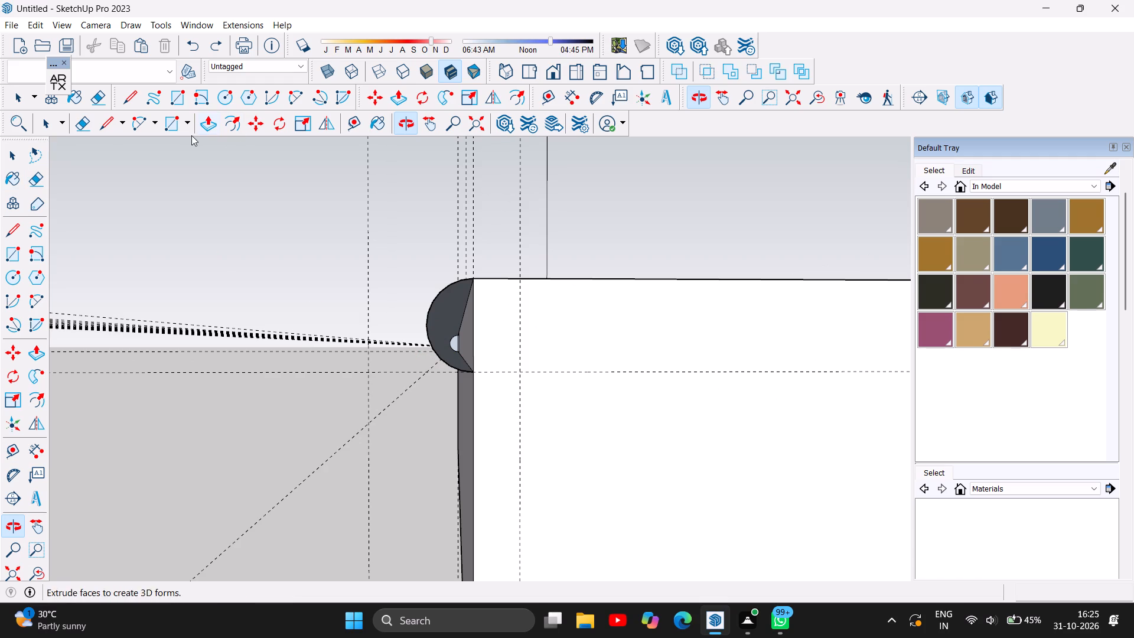
pyautogui.moveTo(406, 455); pyautogui.dragTo(685, 459)
pyautogui.click(685, 459)
pyautogui.moveTo(459, 481); pyautogui.dragTo(594, 463)
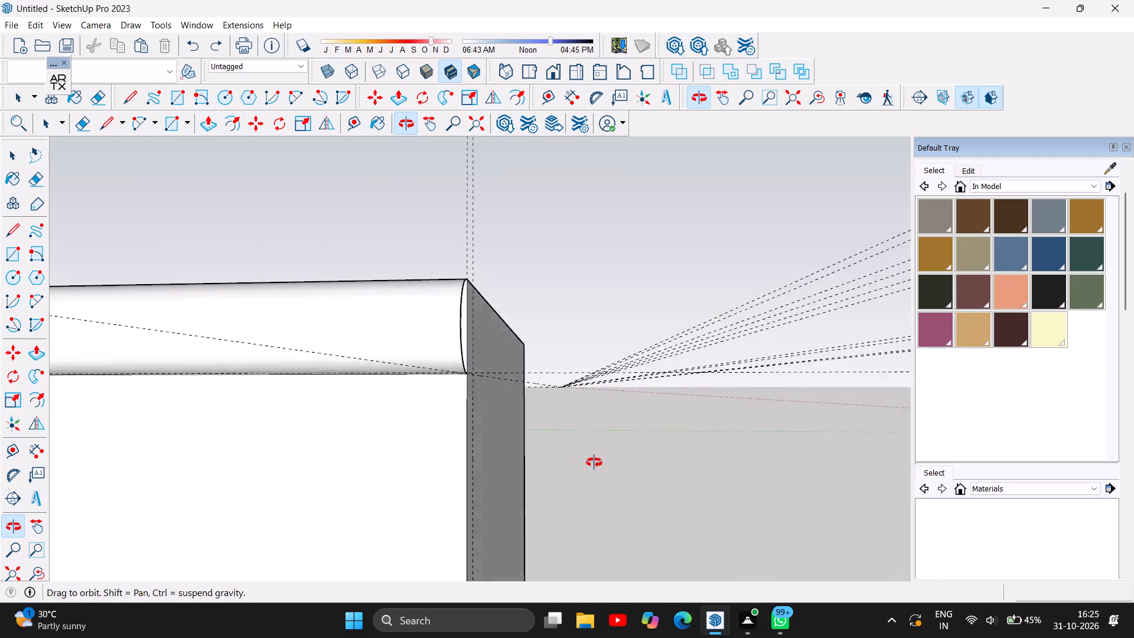
pyautogui.moveTo(594, 463); pyautogui.dragTo(728, 509)
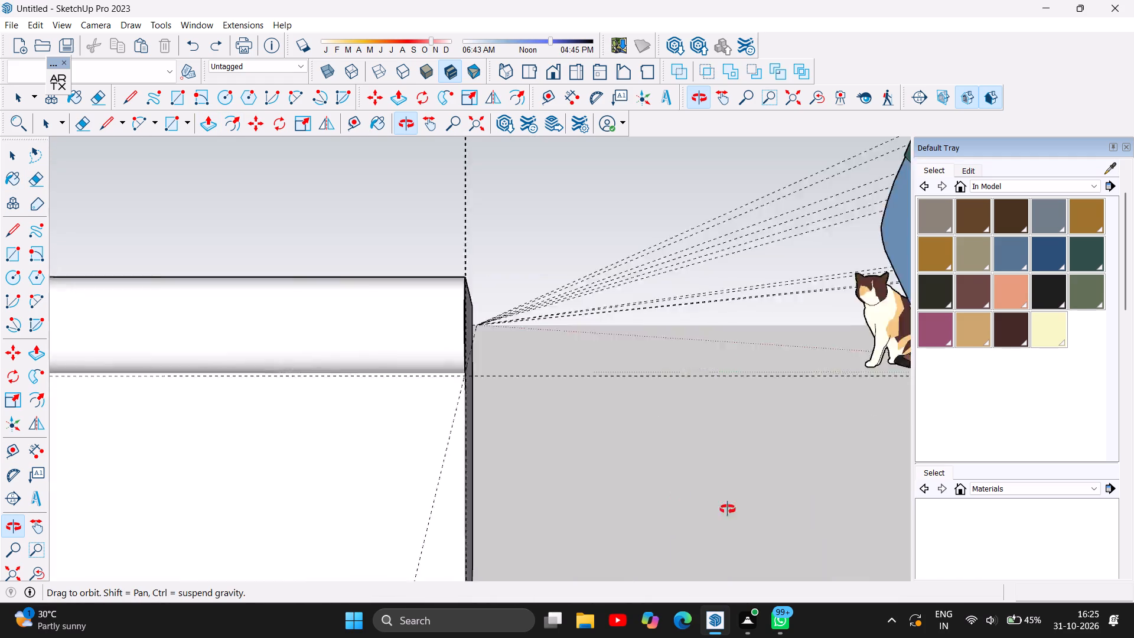
pyautogui.moveTo(728, 509); pyautogui.dragTo(823, 536)
pyautogui.scroll(1, 645, 259)
pyautogui.scroll(-2, 655, 262)
pyautogui.scroll(-3, 762, 269)
pyautogui.scroll(-1, 763, 343)
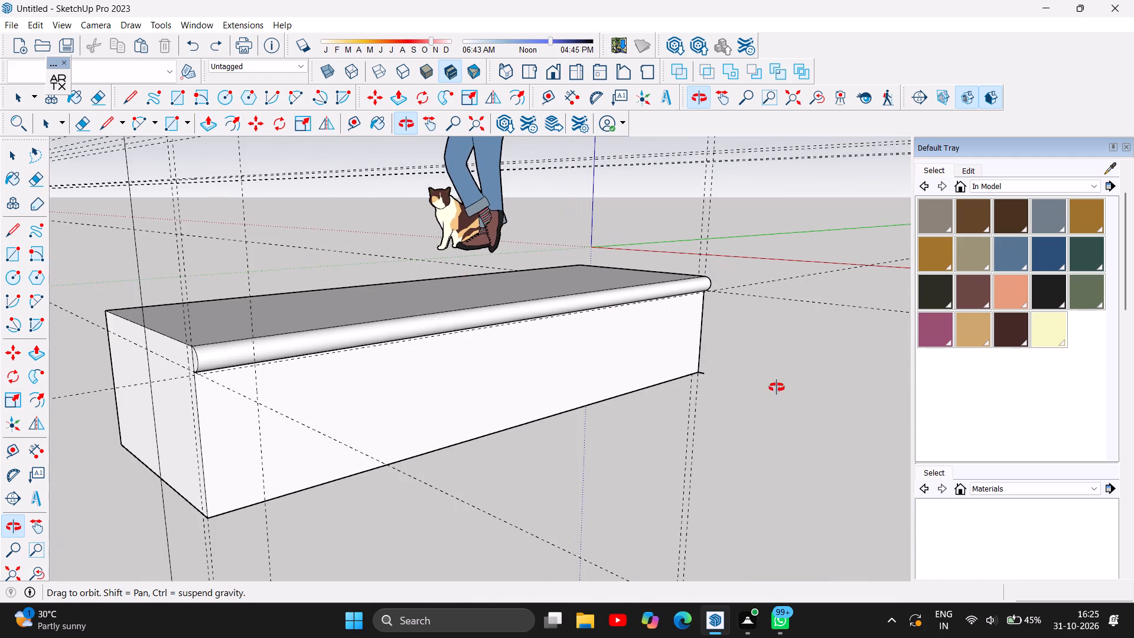
pyautogui.scroll(-2, 798, 364)
pyautogui.moveTo(358, 467); pyautogui.dragTo(535, 476)
pyautogui.scroll(3, 553, 386)
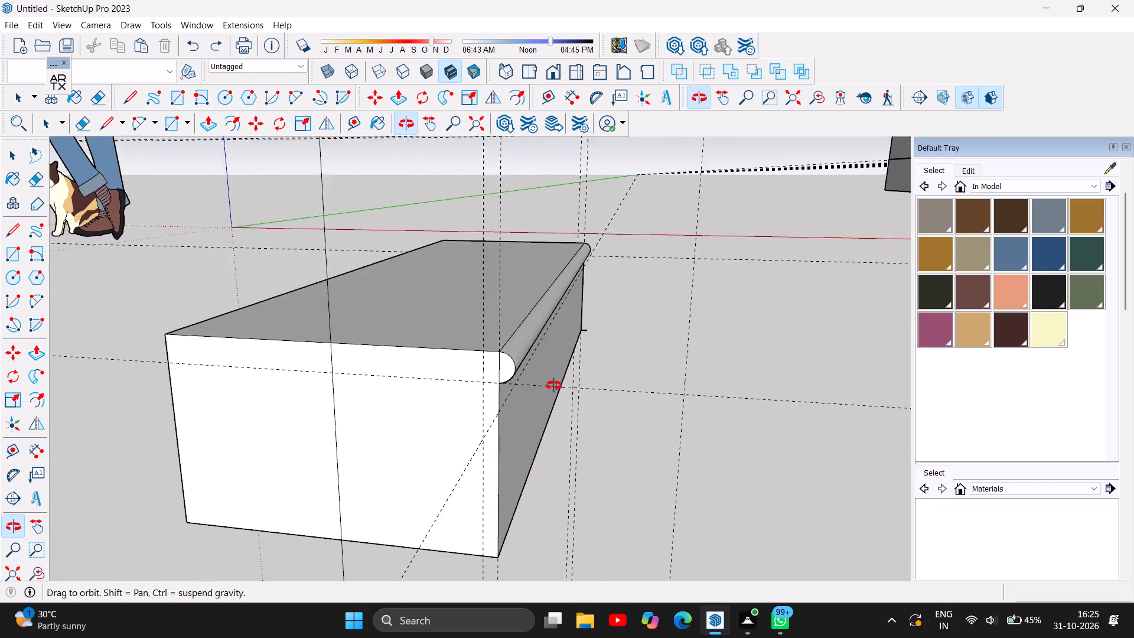
pyautogui.scroll(3, 554, 386)
pyautogui.scroll(1, 356, 305)
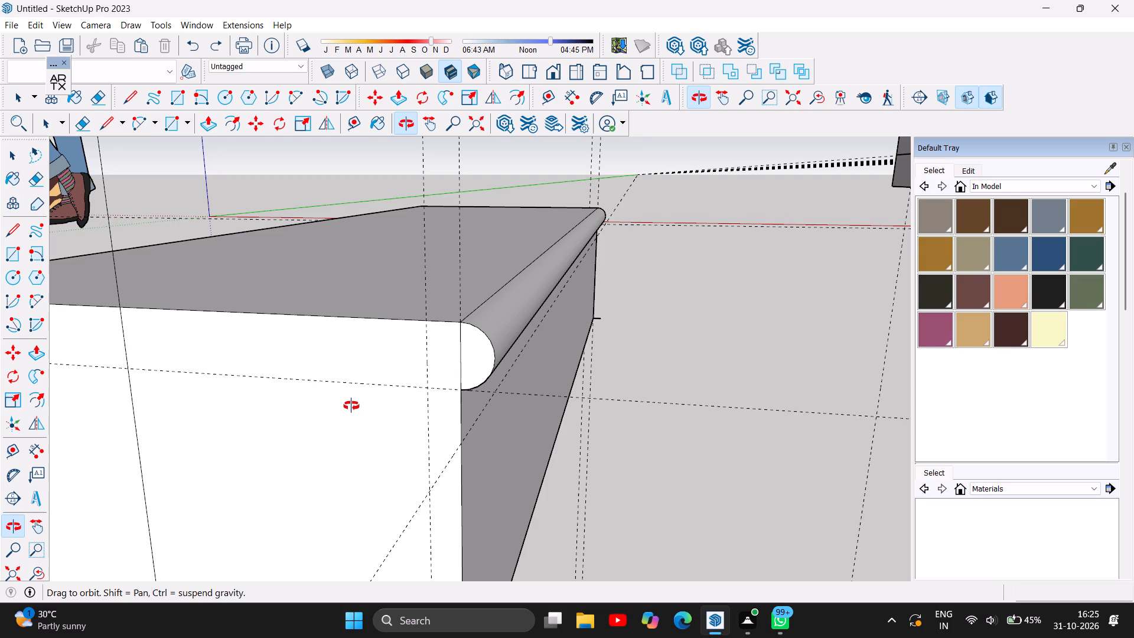
# Delete the short stray edge sticking out at the far bottom front corner of the step block.
pyautogui.click(22, 101)
pyautogui.click(597, 317)
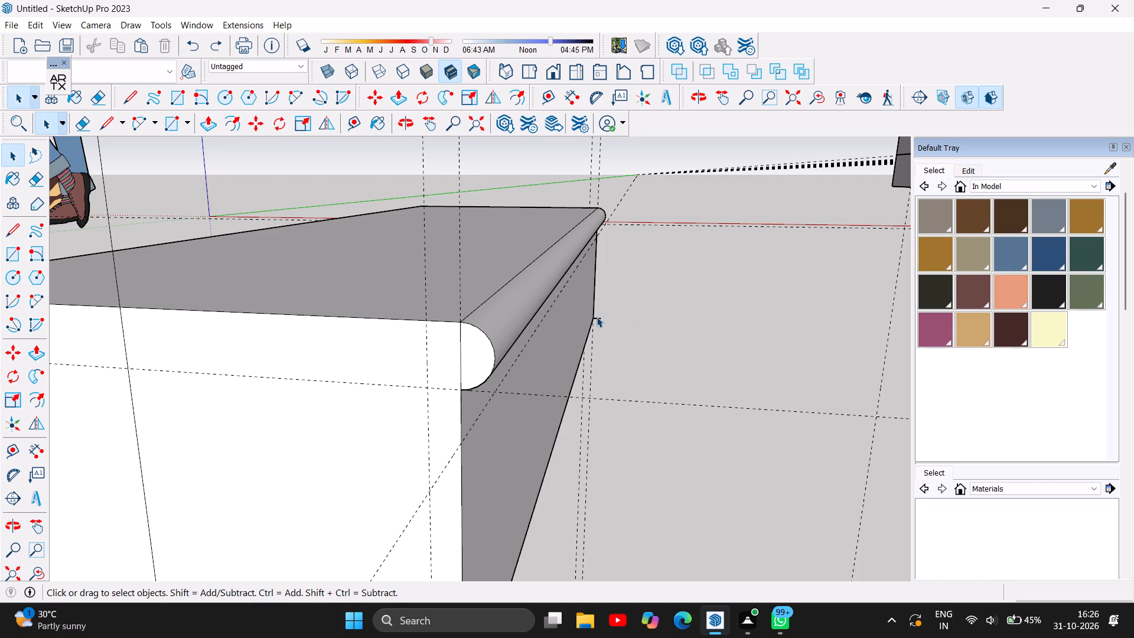
pyautogui.press('Delete')
# Copy the half-round face closing the near end of the nosing.
pyautogui.click(410, 122)
pyautogui.moveTo(695, 380); pyautogui.dragTo(402, 368)
pyautogui.click(402, 368)
pyautogui.moveTo(287, 386); pyautogui.dragTo(618, 356)
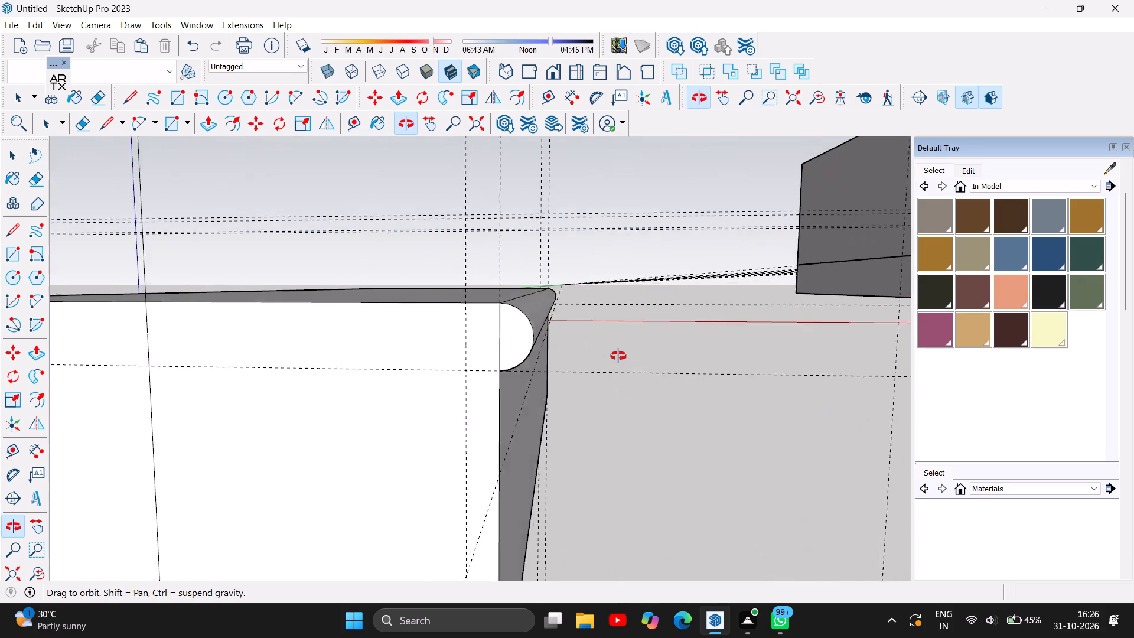
pyautogui.moveTo(618, 356); pyautogui.dragTo(627, 357)
pyautogui.click(13, 154)
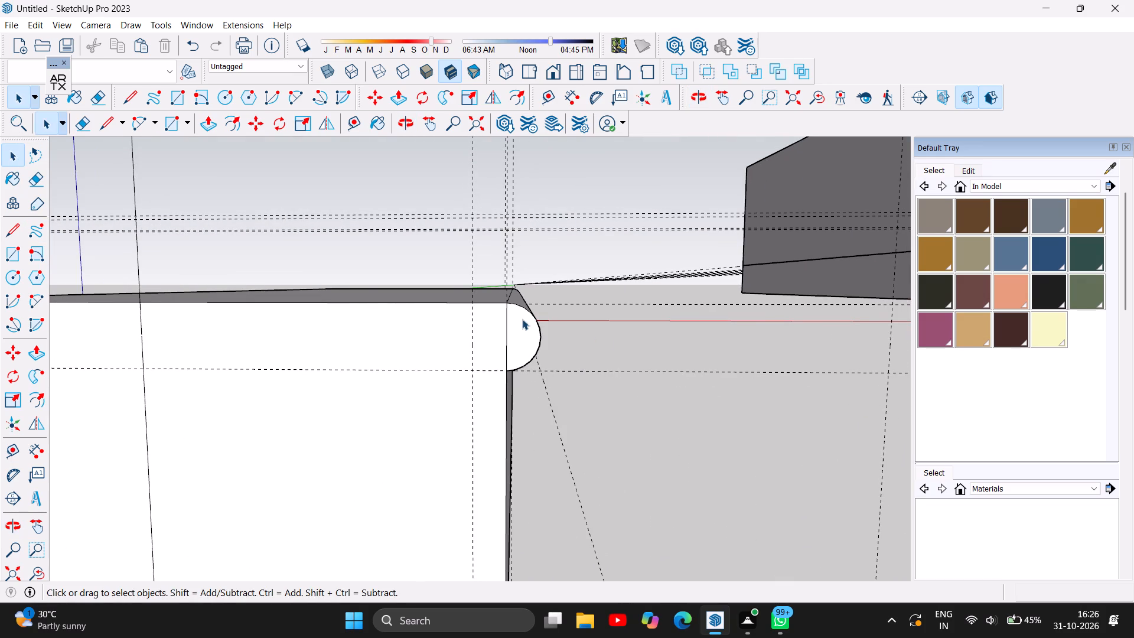
pyautogui.click(522, 324)
pyautogui.hotkey('ctrl', 'c')
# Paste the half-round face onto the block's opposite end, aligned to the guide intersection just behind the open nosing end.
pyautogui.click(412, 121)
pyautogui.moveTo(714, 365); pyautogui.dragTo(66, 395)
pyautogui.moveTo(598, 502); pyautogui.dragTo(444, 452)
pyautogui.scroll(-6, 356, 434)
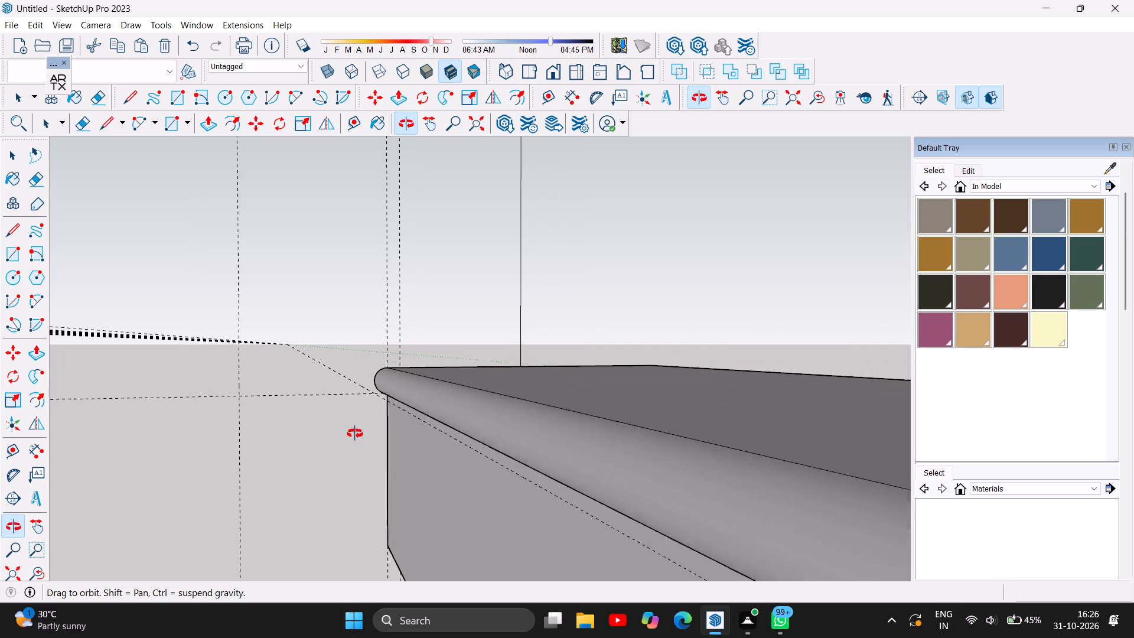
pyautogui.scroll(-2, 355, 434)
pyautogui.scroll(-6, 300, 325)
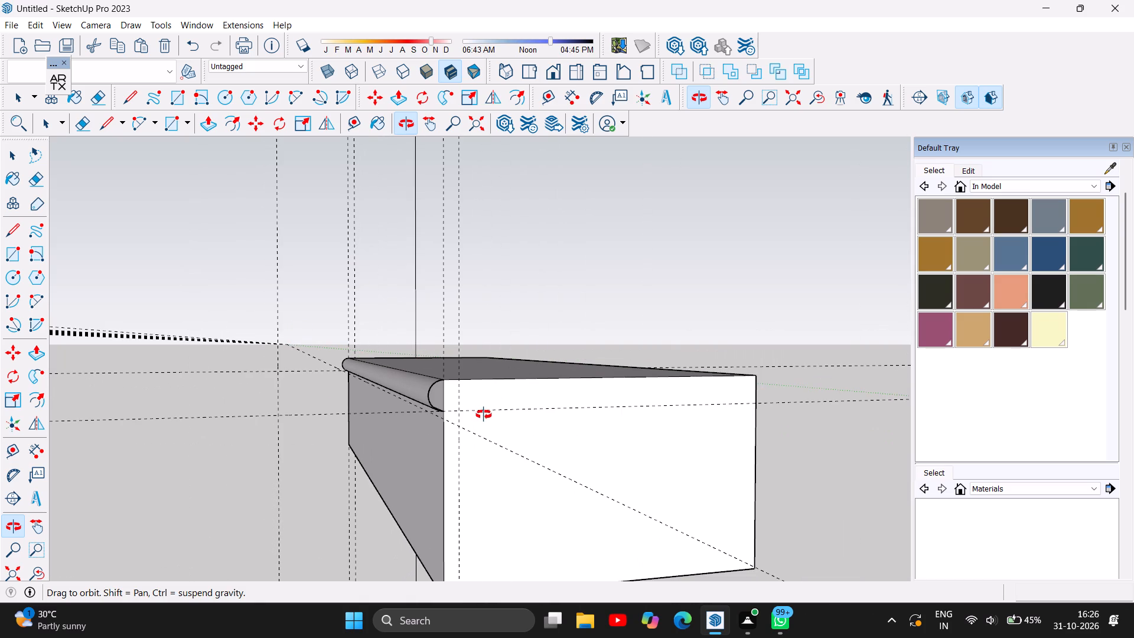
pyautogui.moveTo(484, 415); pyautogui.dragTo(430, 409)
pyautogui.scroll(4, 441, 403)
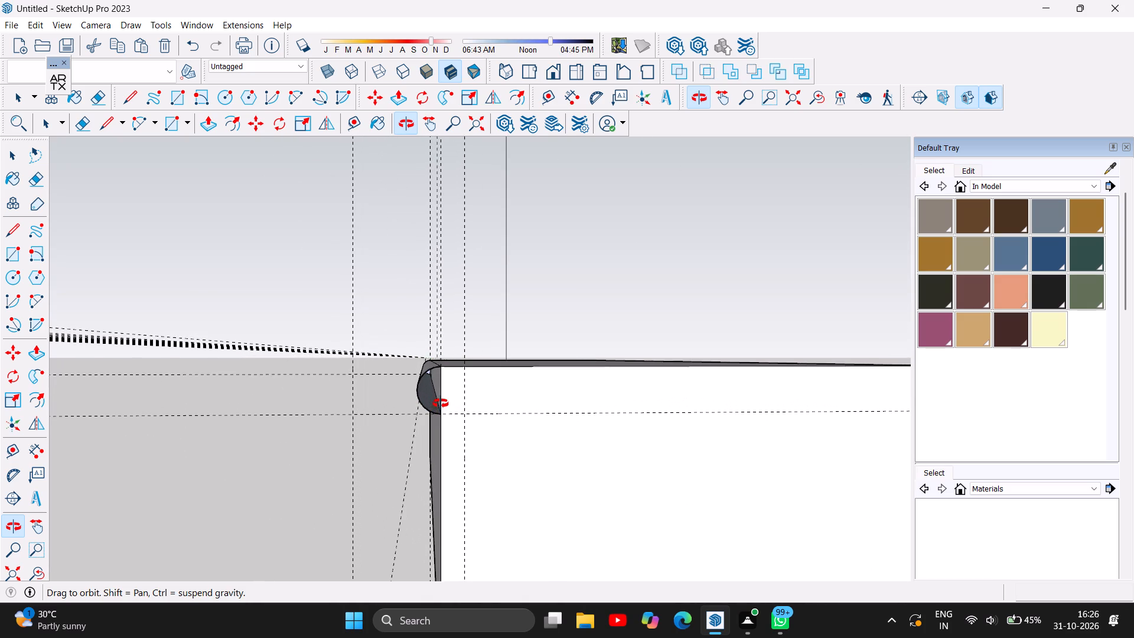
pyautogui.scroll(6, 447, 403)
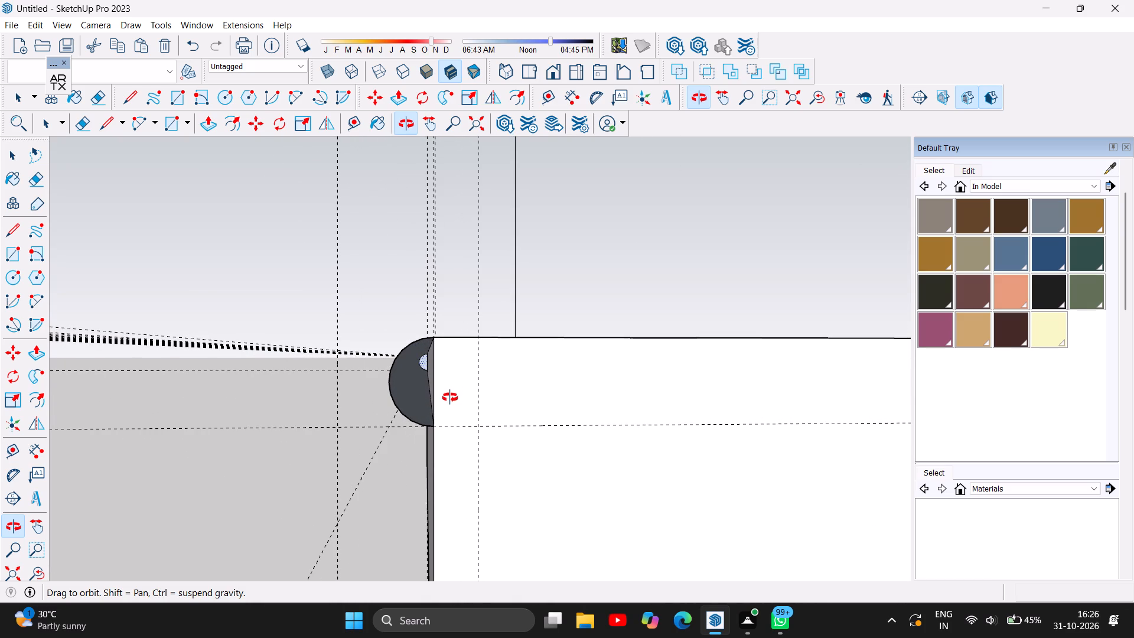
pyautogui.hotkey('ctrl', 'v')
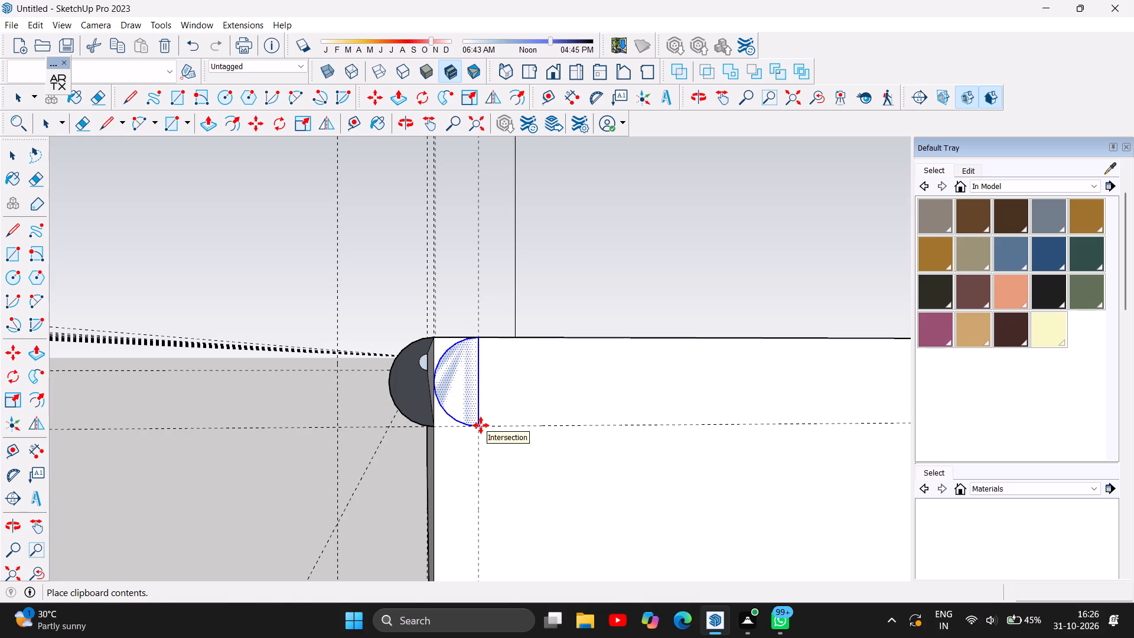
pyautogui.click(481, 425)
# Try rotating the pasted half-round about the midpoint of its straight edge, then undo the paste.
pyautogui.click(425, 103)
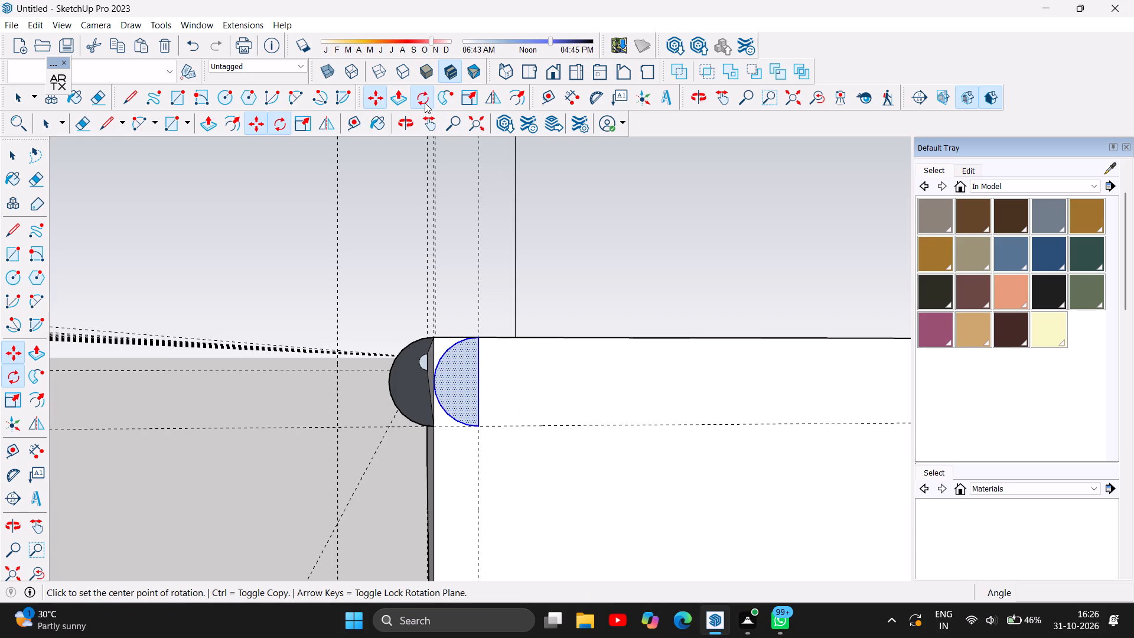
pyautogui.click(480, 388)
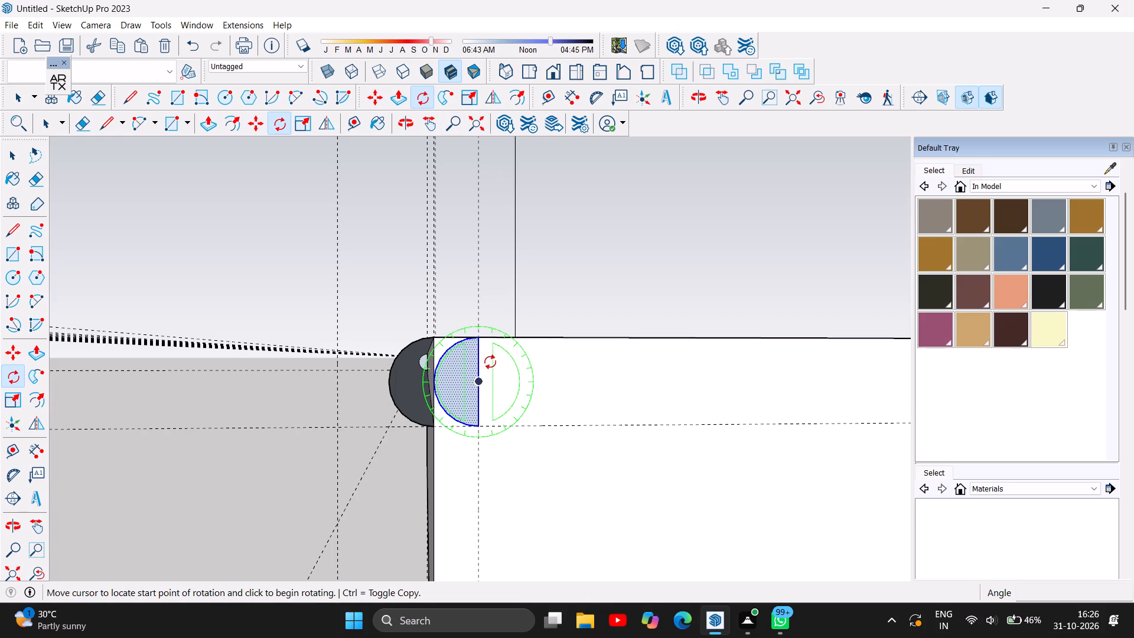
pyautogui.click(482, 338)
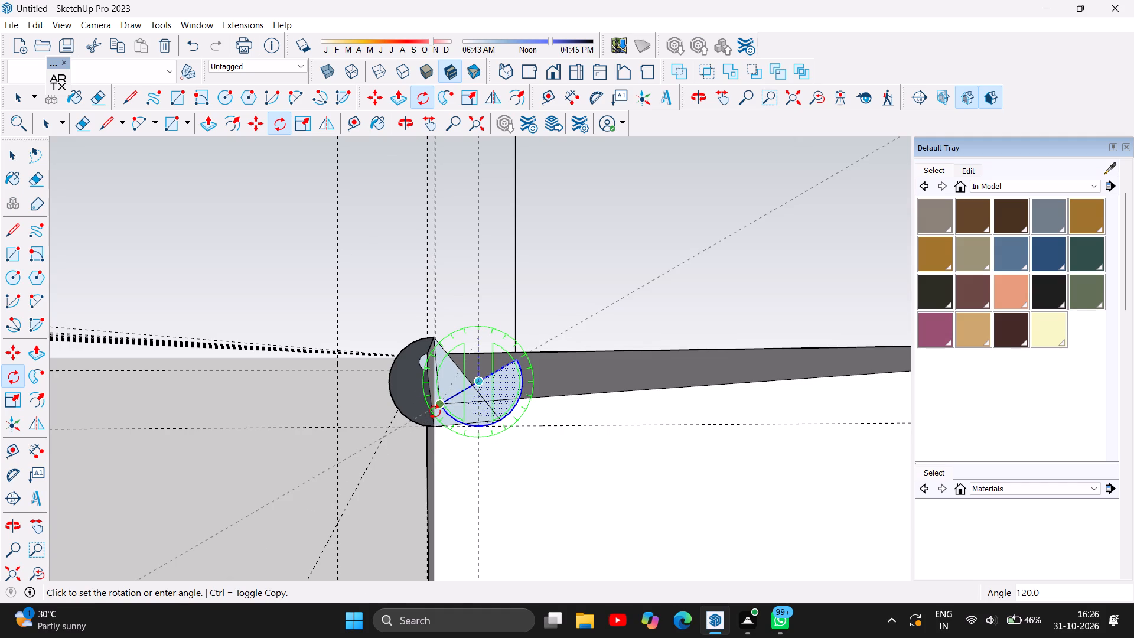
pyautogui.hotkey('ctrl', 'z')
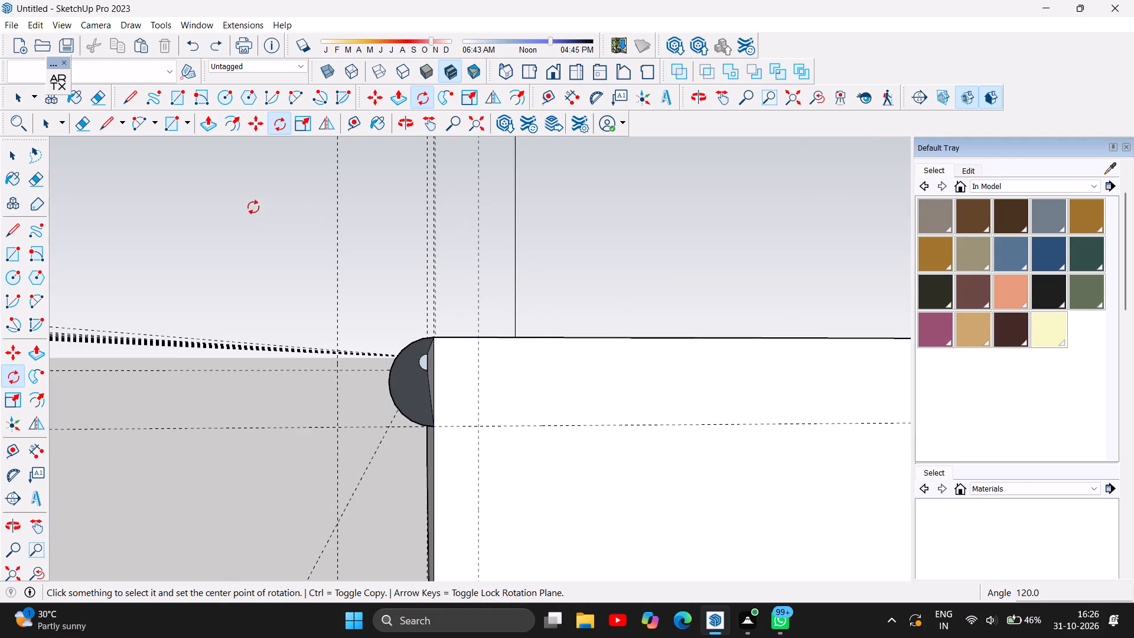
# Paste the copied half-round face into the empty space in front of the open nosing end.
pyautogui.click(12, 157)
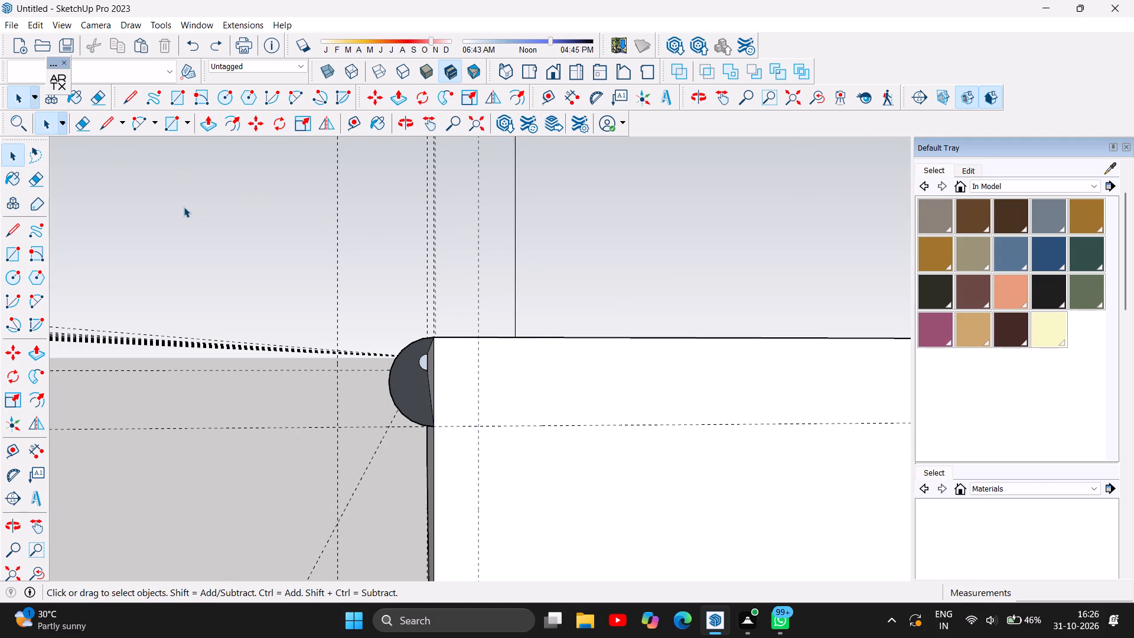
pyautogui.click(215, 224)
pyautogui.hotkey('ctrl', 'v')
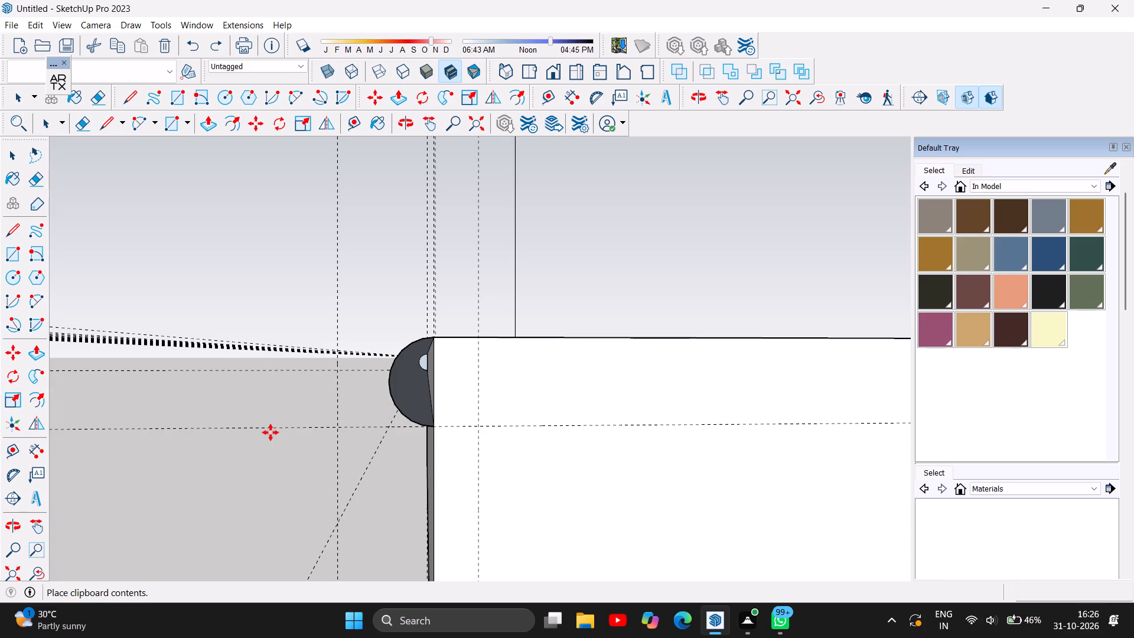
pyautogui.click(275, 426)
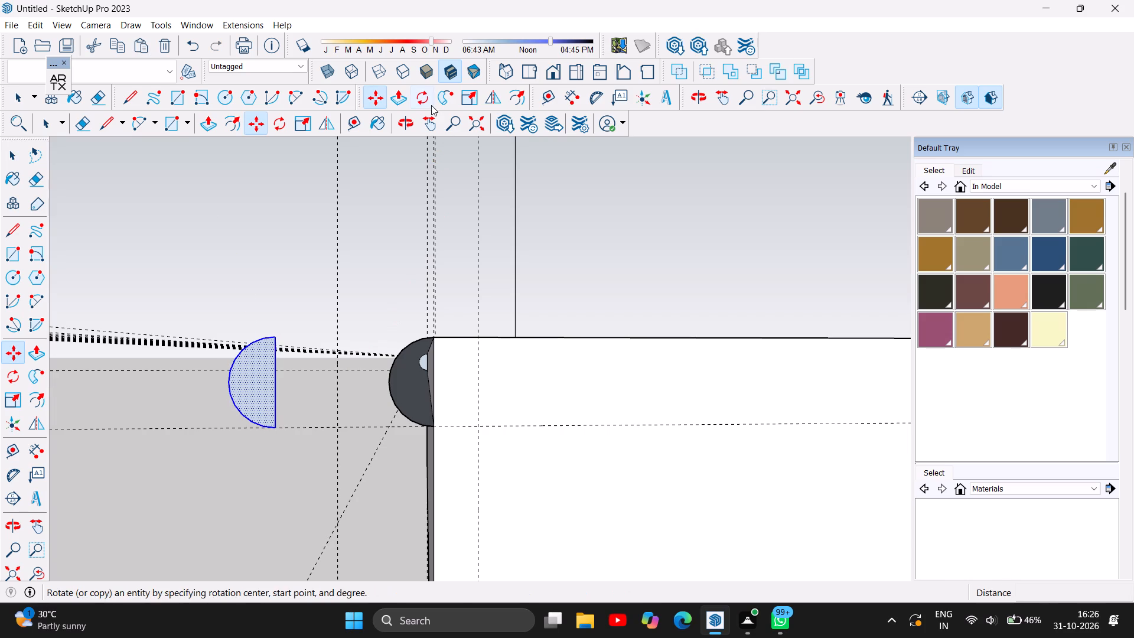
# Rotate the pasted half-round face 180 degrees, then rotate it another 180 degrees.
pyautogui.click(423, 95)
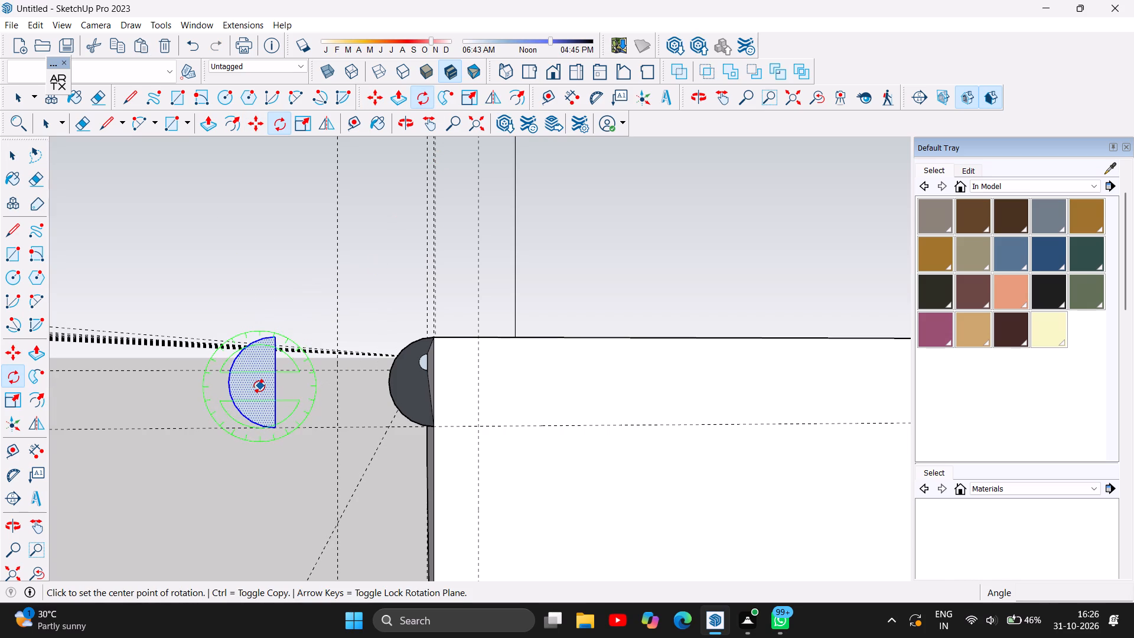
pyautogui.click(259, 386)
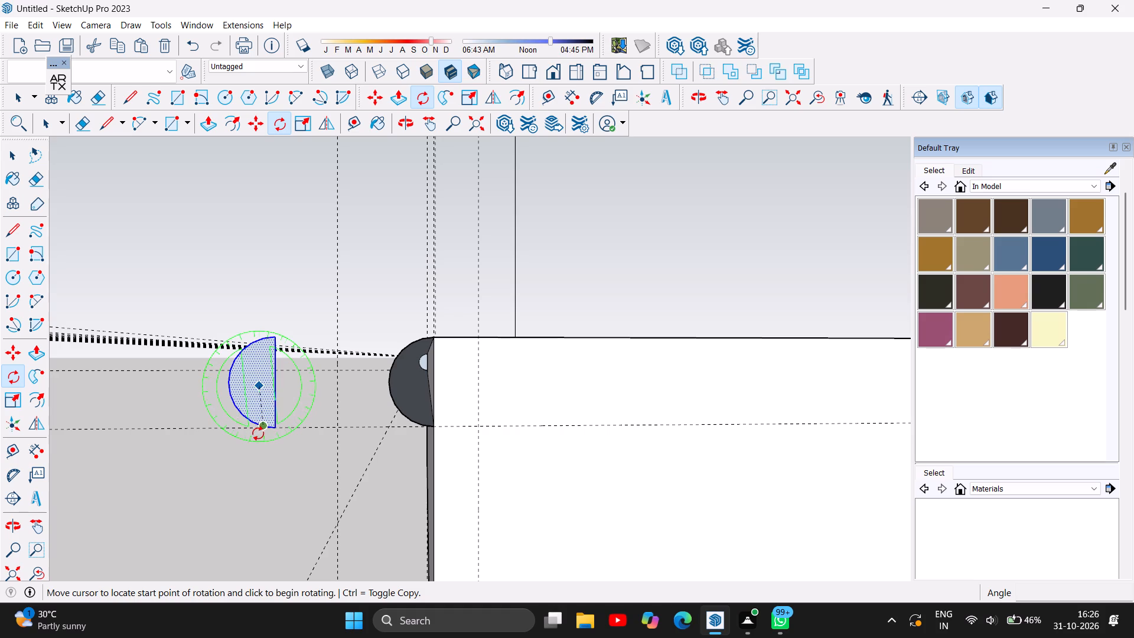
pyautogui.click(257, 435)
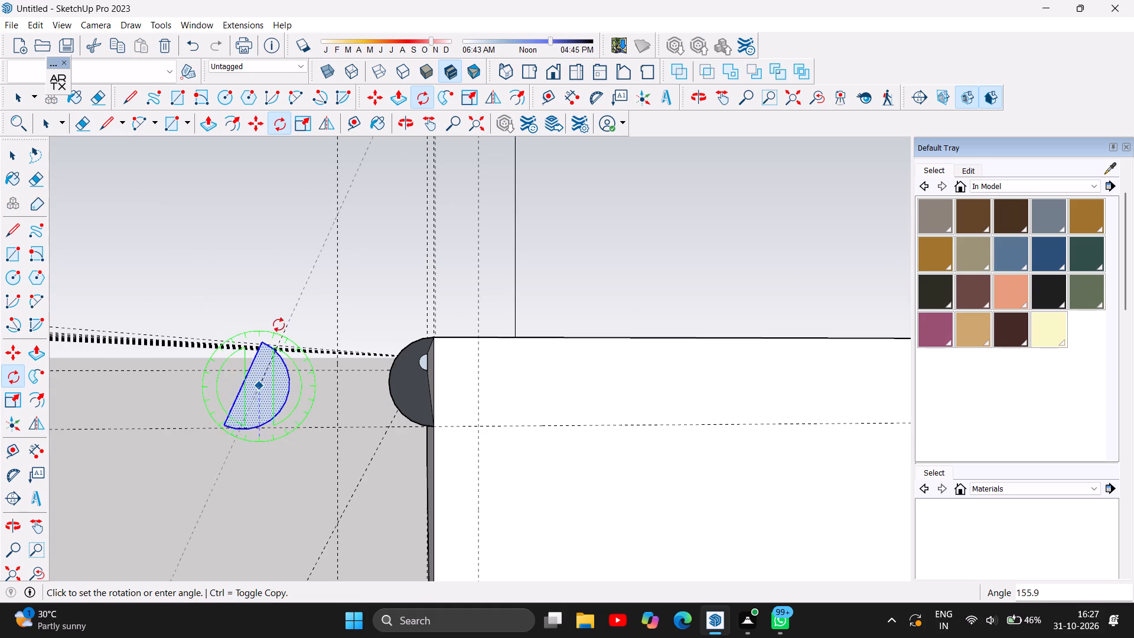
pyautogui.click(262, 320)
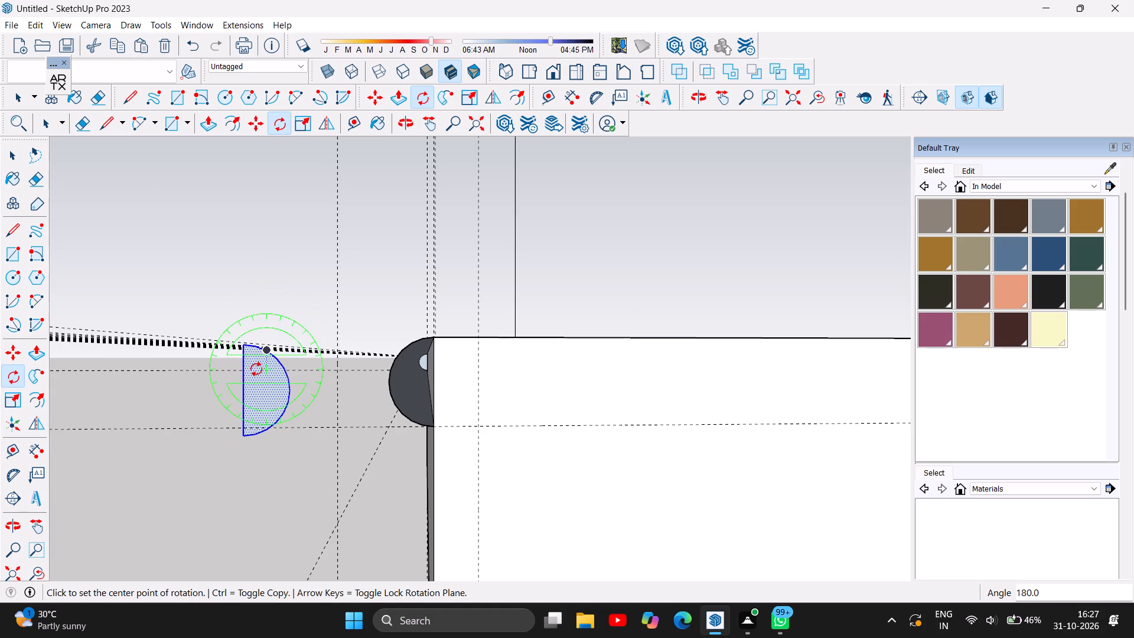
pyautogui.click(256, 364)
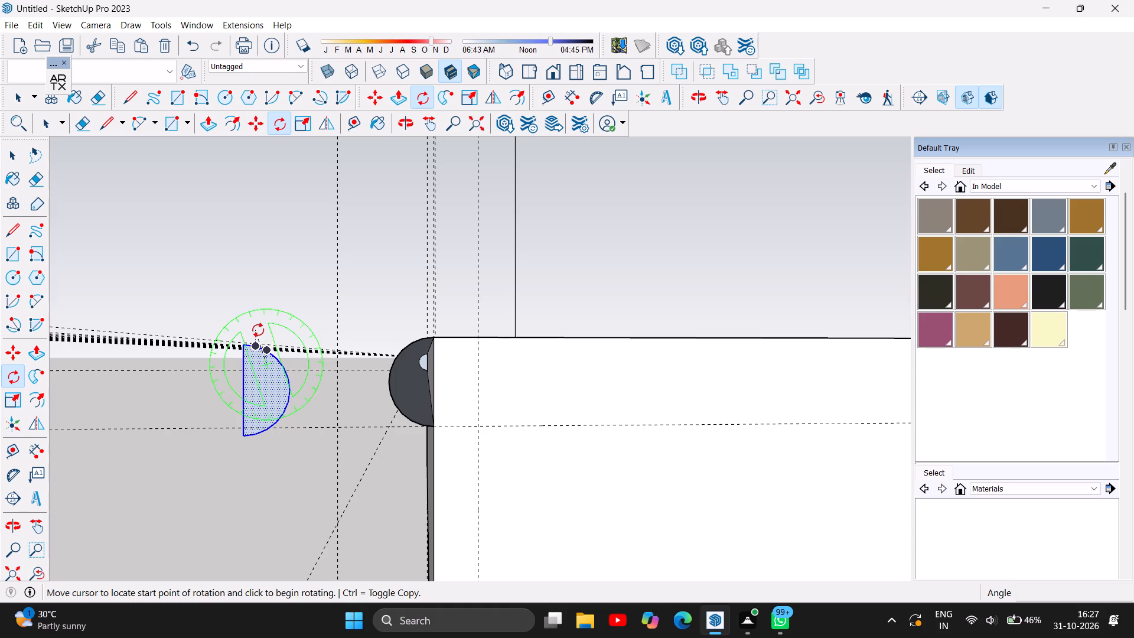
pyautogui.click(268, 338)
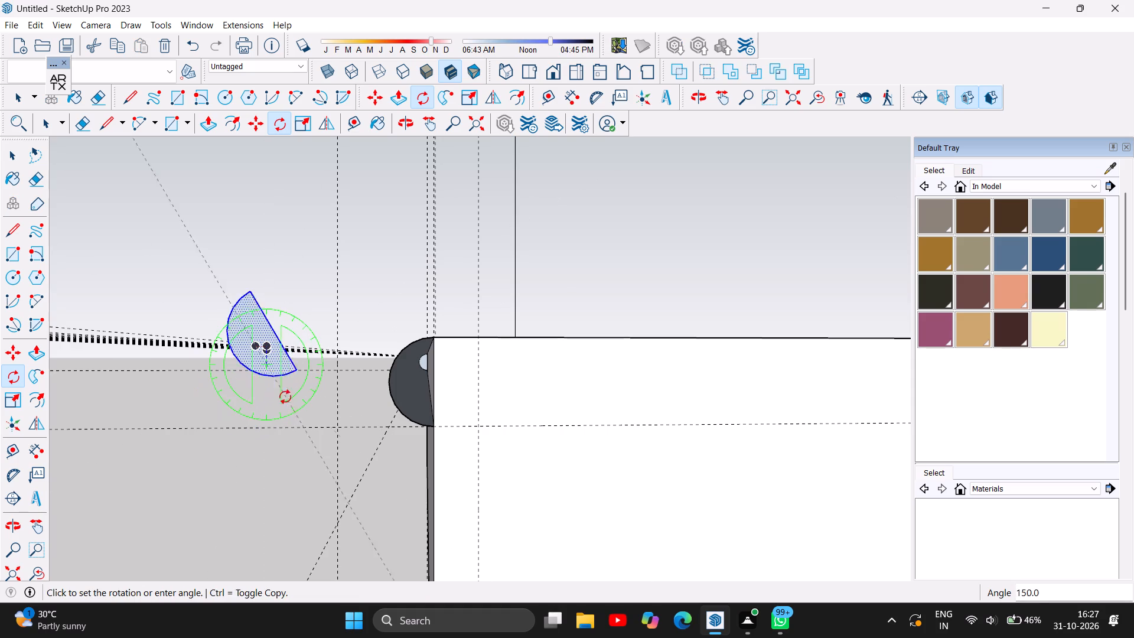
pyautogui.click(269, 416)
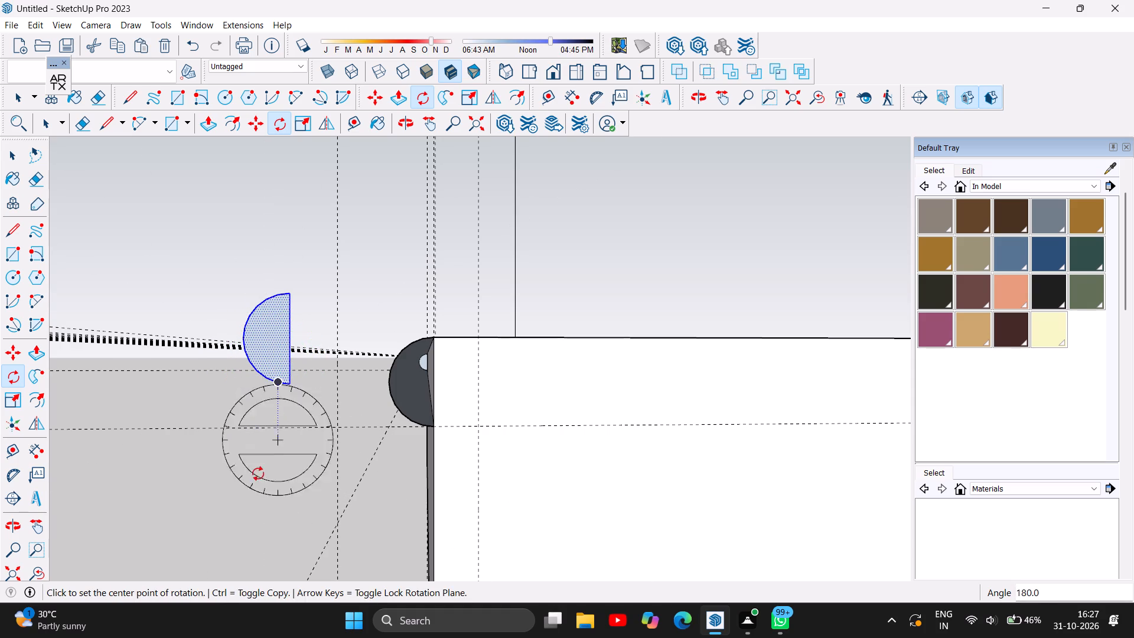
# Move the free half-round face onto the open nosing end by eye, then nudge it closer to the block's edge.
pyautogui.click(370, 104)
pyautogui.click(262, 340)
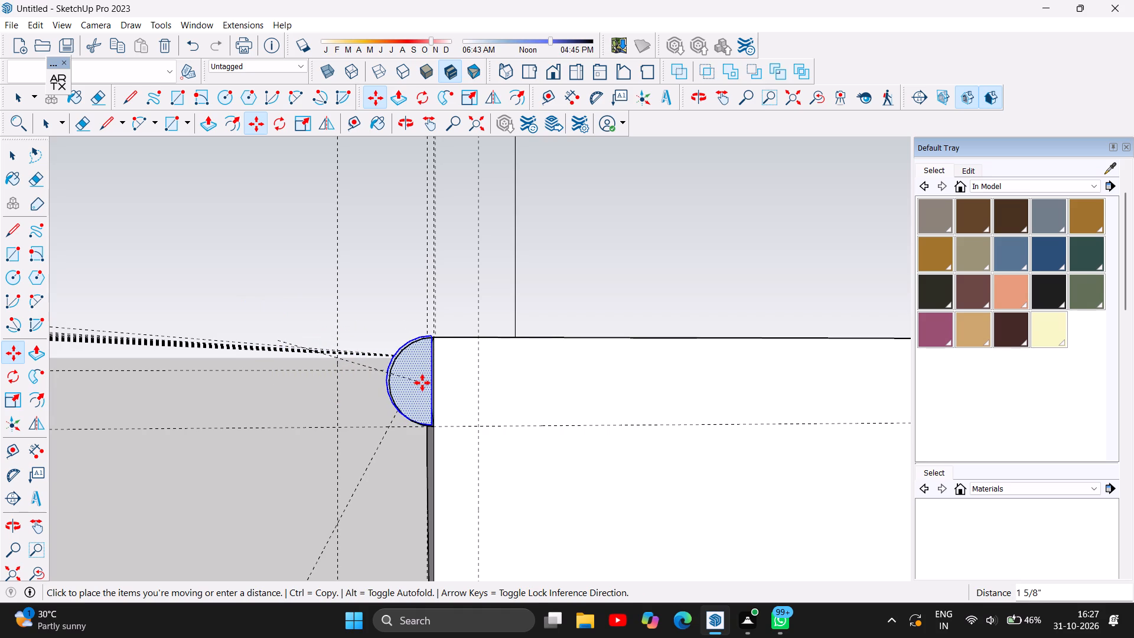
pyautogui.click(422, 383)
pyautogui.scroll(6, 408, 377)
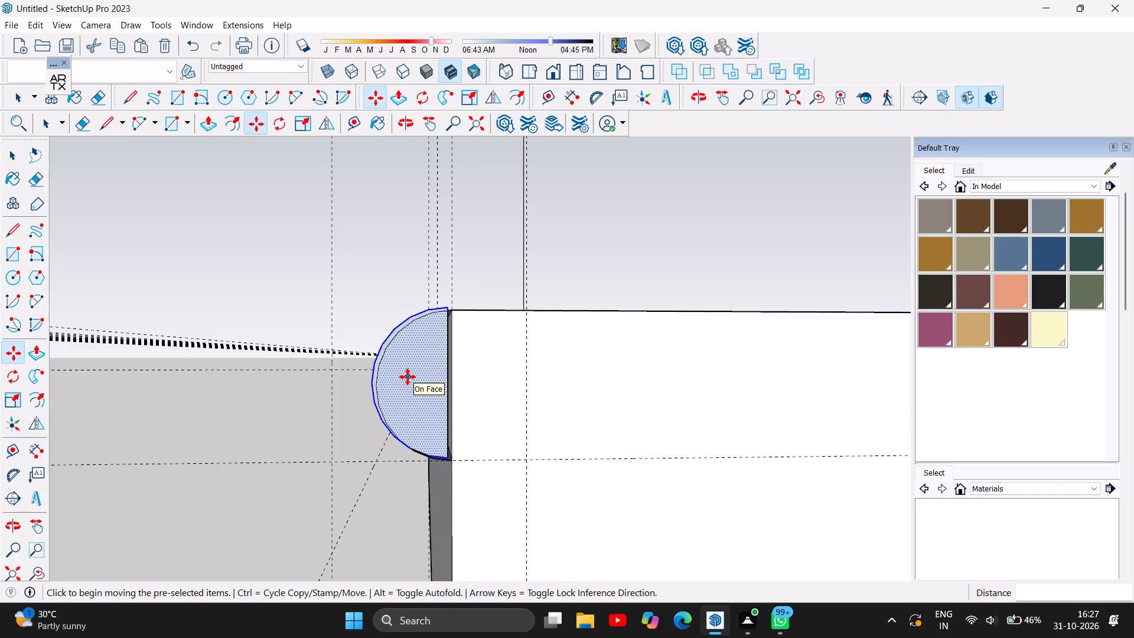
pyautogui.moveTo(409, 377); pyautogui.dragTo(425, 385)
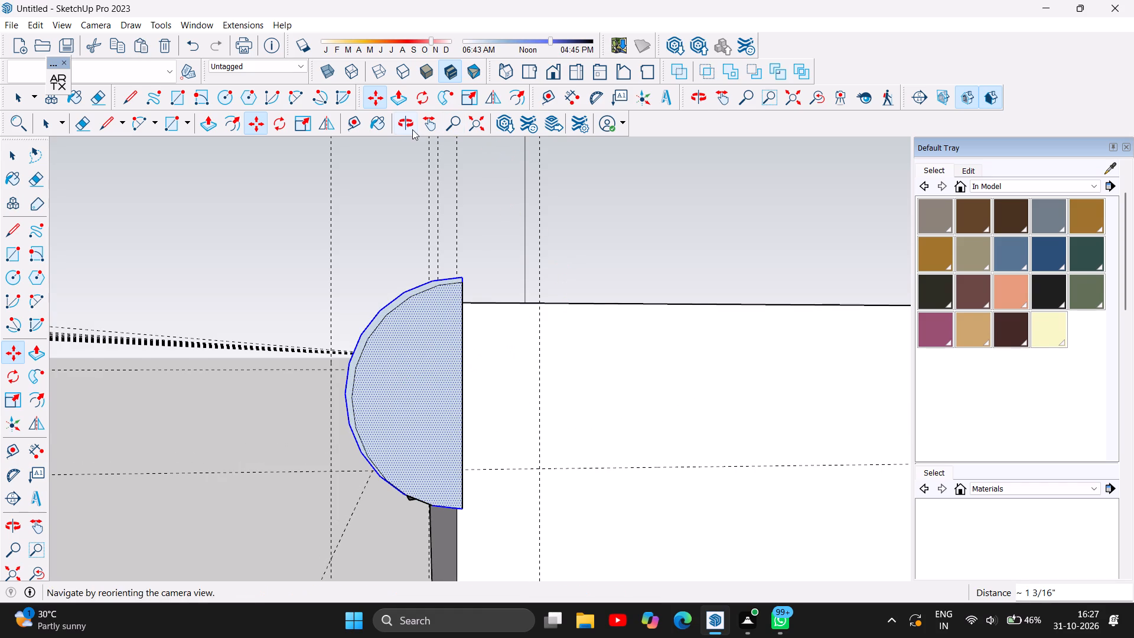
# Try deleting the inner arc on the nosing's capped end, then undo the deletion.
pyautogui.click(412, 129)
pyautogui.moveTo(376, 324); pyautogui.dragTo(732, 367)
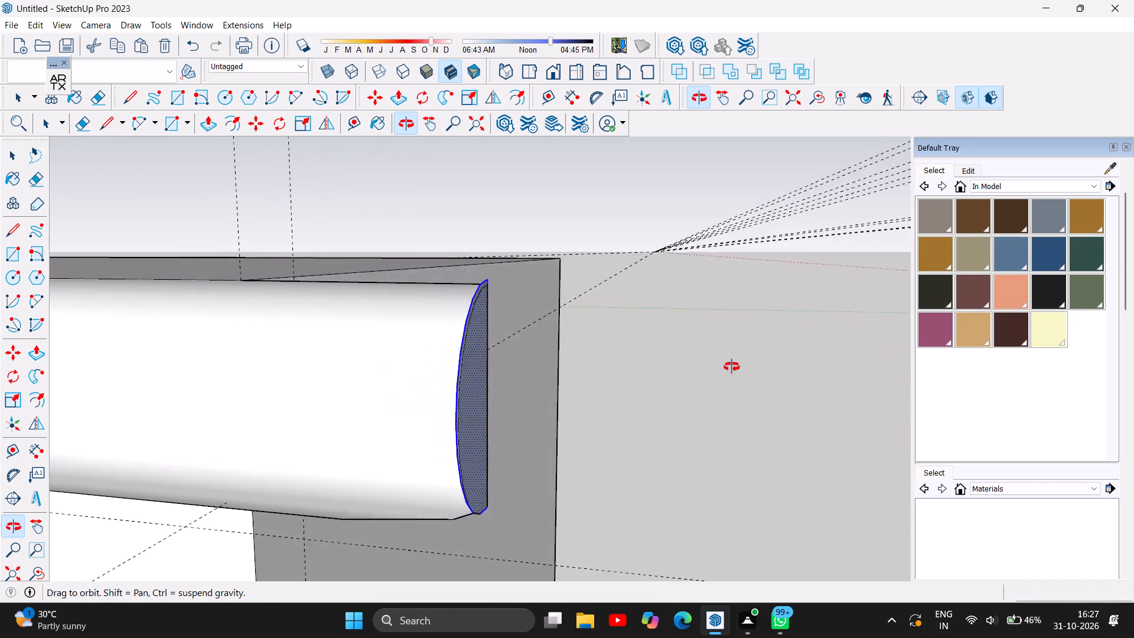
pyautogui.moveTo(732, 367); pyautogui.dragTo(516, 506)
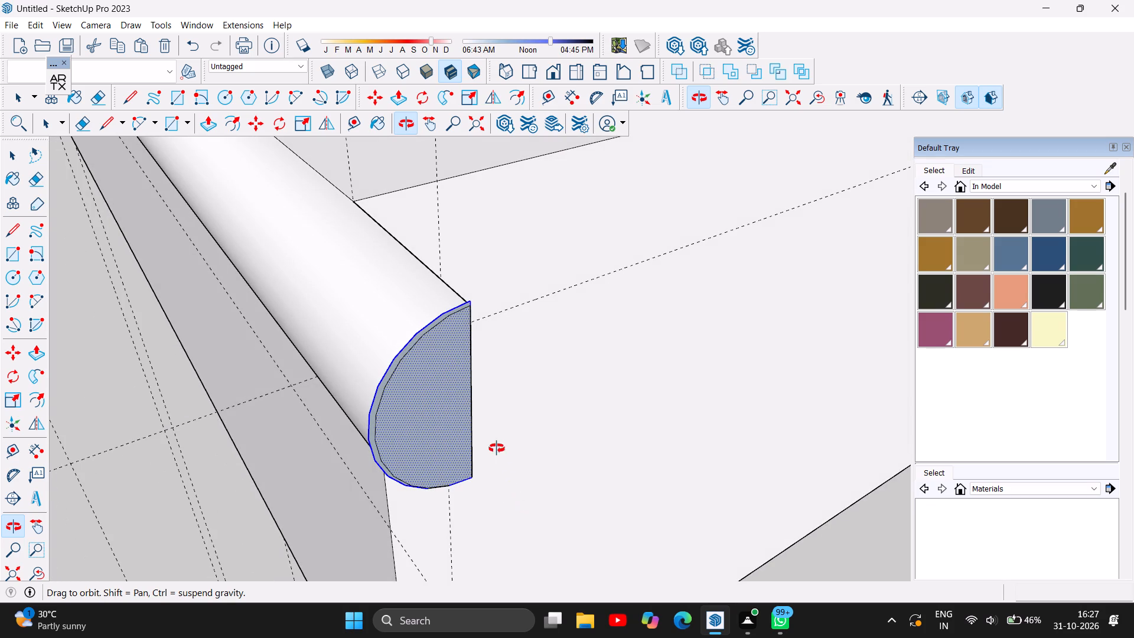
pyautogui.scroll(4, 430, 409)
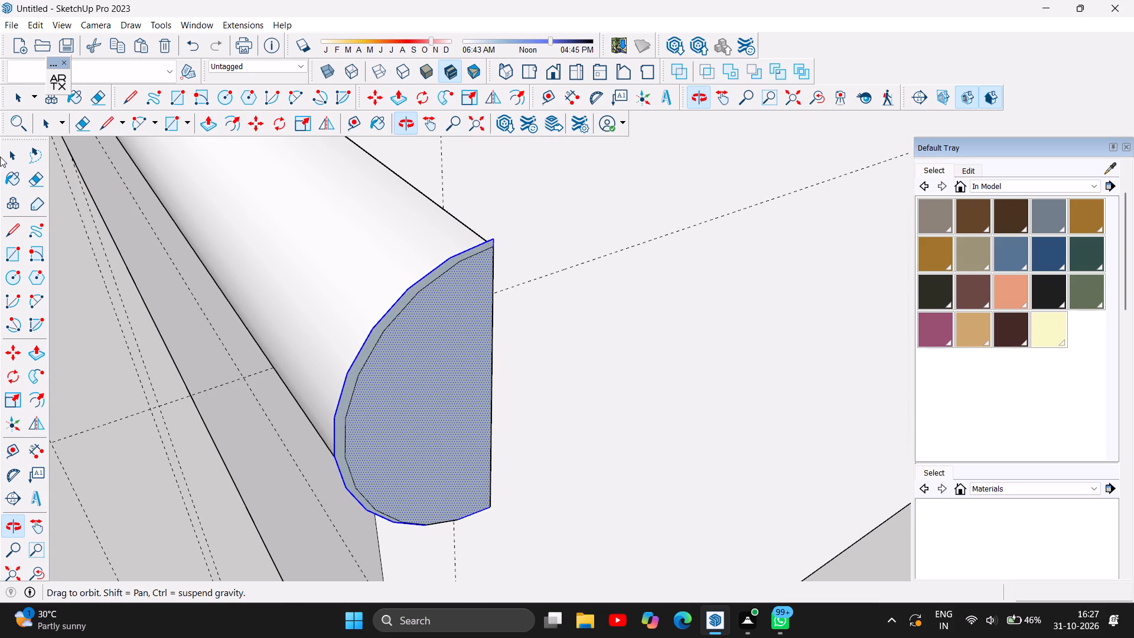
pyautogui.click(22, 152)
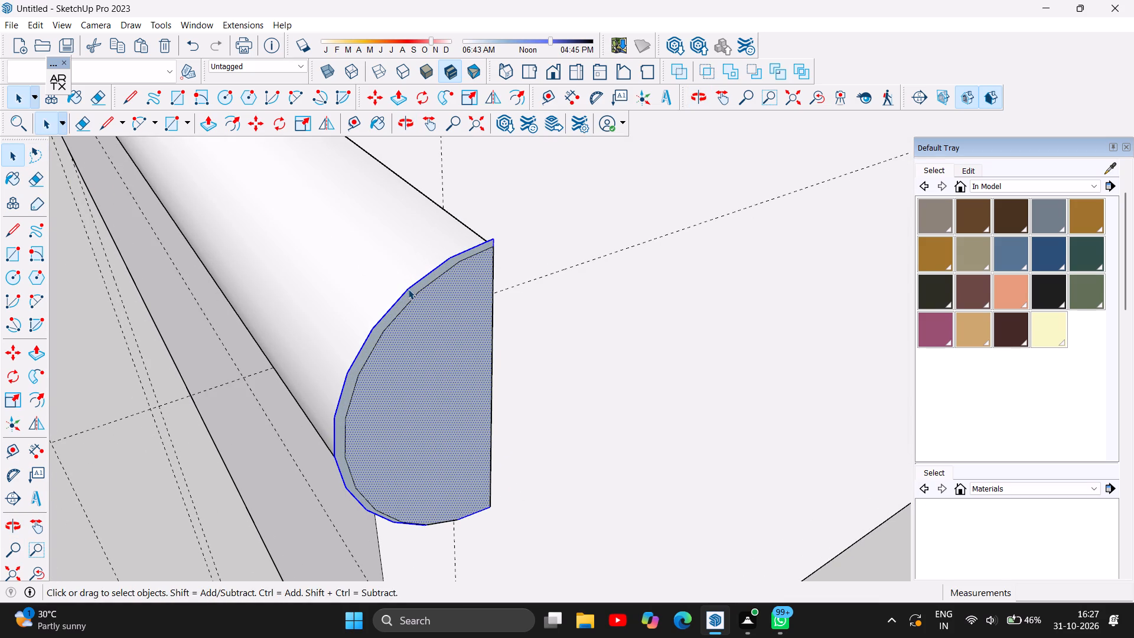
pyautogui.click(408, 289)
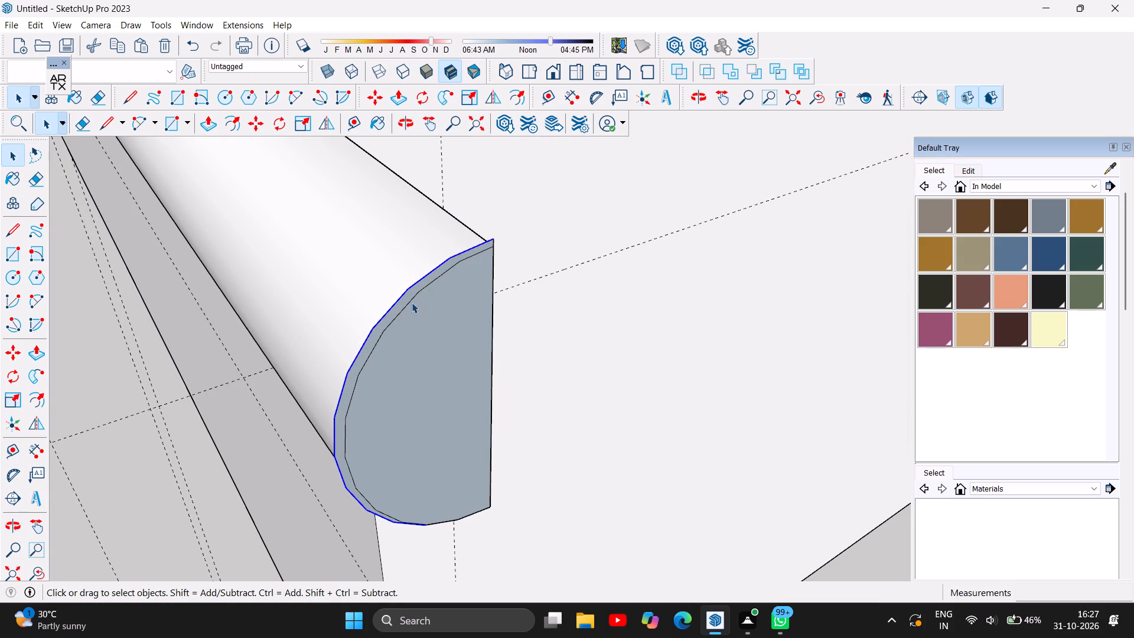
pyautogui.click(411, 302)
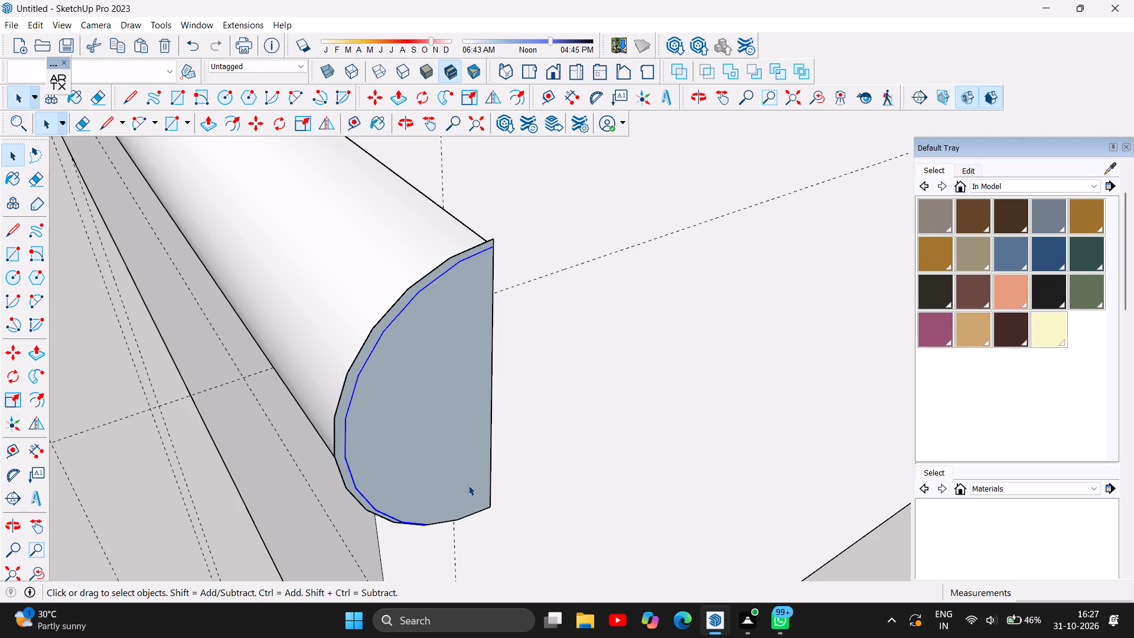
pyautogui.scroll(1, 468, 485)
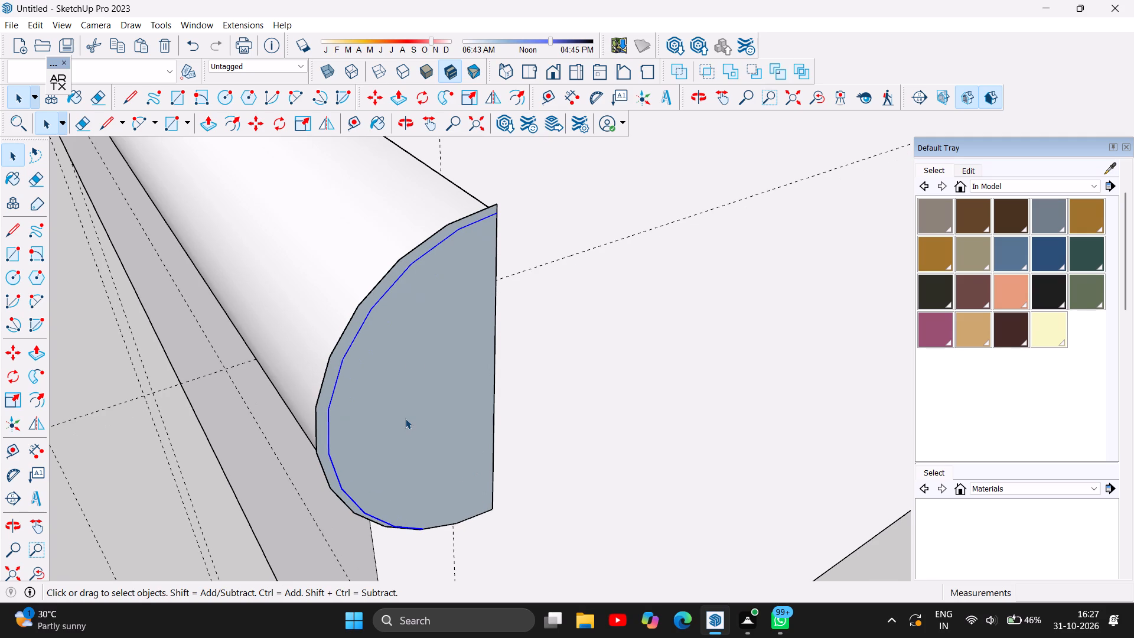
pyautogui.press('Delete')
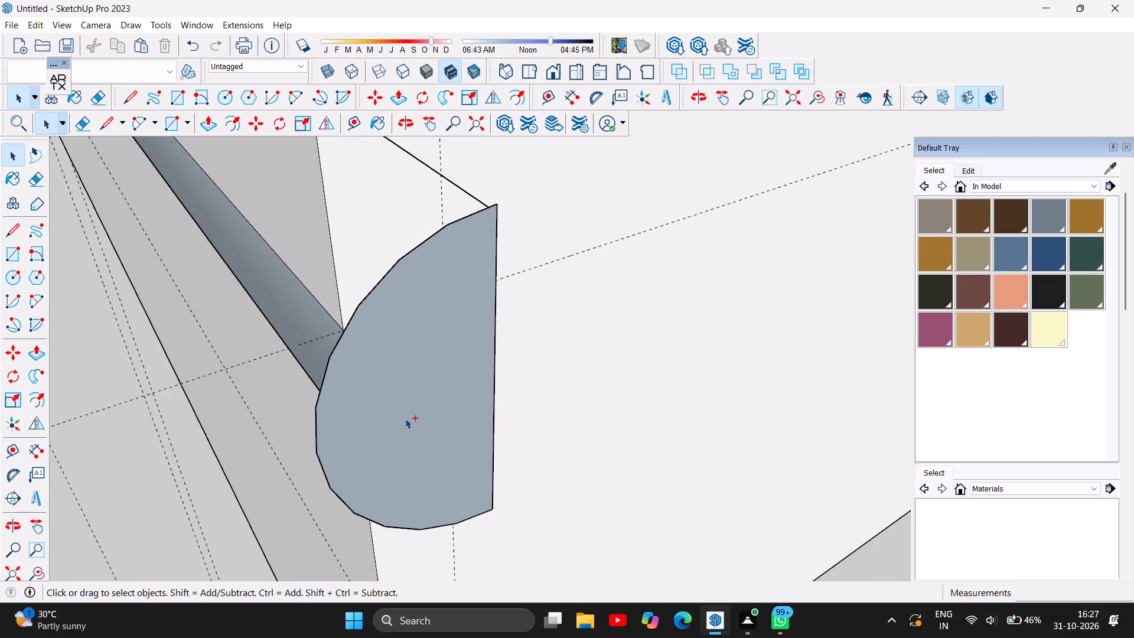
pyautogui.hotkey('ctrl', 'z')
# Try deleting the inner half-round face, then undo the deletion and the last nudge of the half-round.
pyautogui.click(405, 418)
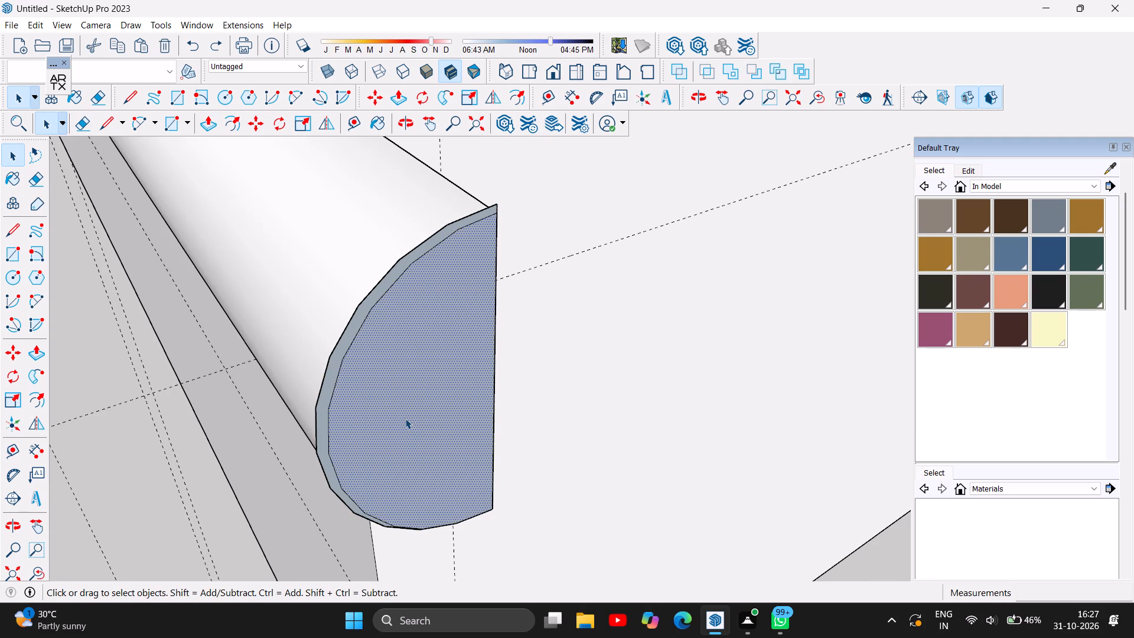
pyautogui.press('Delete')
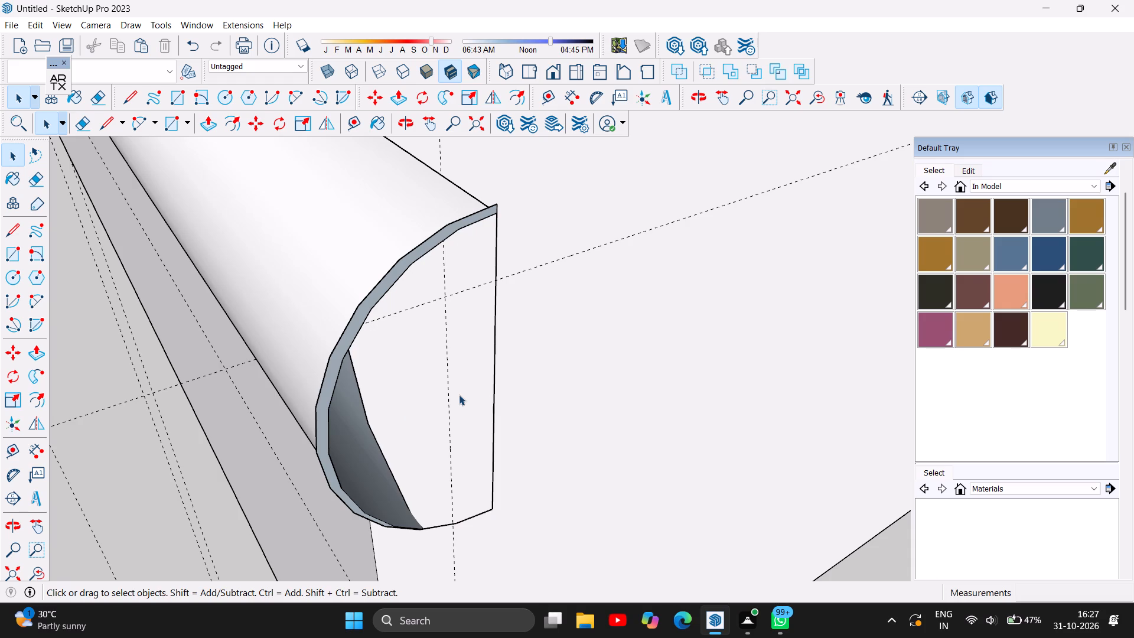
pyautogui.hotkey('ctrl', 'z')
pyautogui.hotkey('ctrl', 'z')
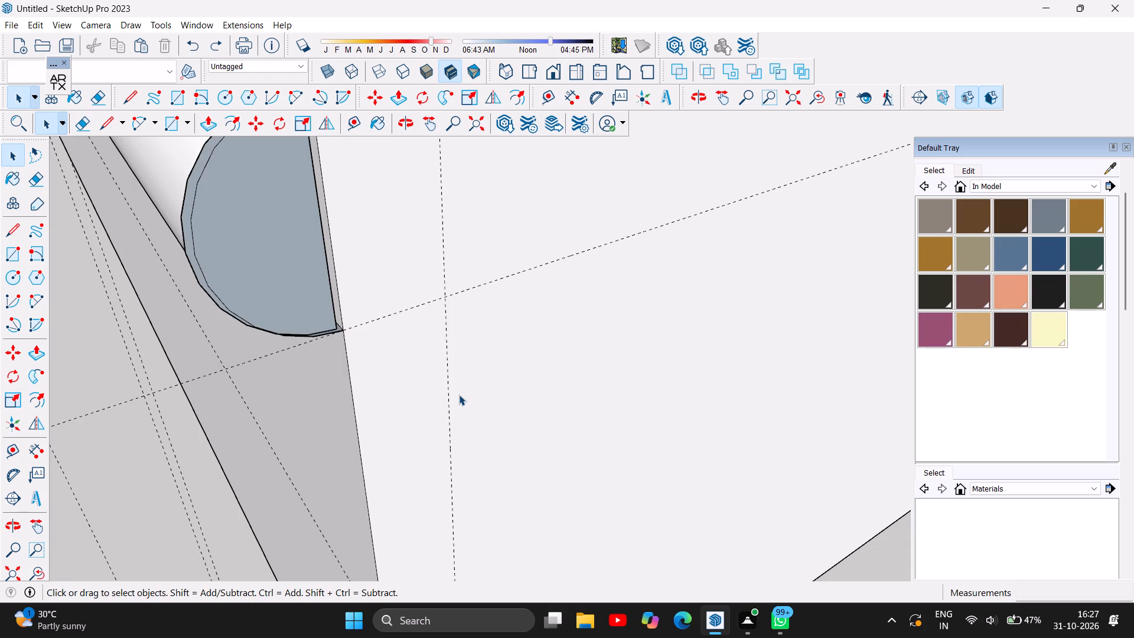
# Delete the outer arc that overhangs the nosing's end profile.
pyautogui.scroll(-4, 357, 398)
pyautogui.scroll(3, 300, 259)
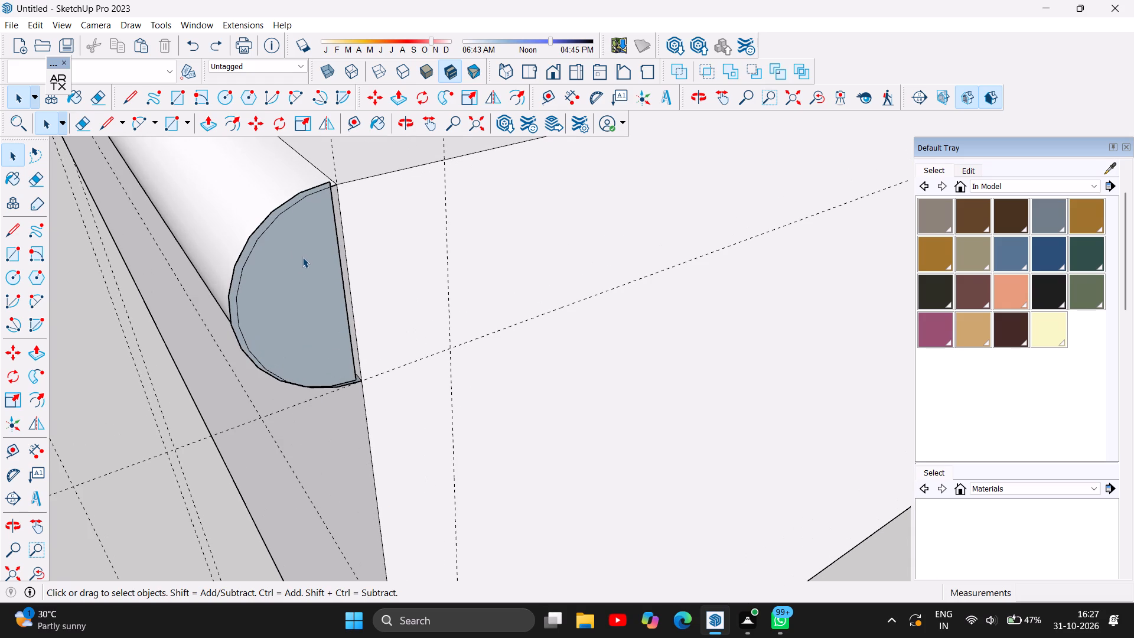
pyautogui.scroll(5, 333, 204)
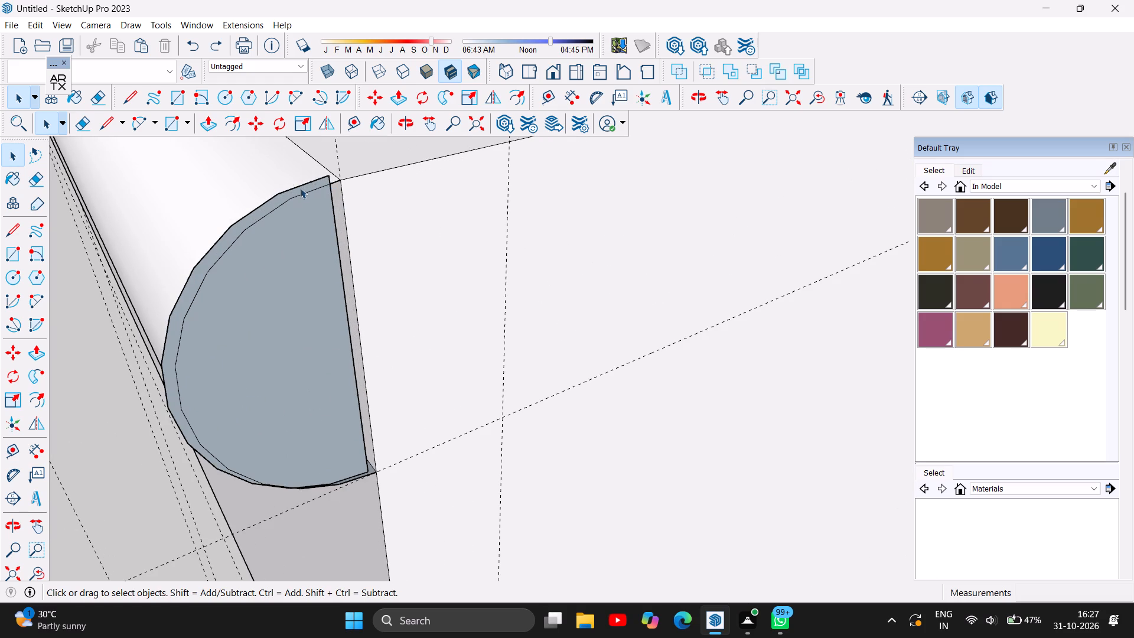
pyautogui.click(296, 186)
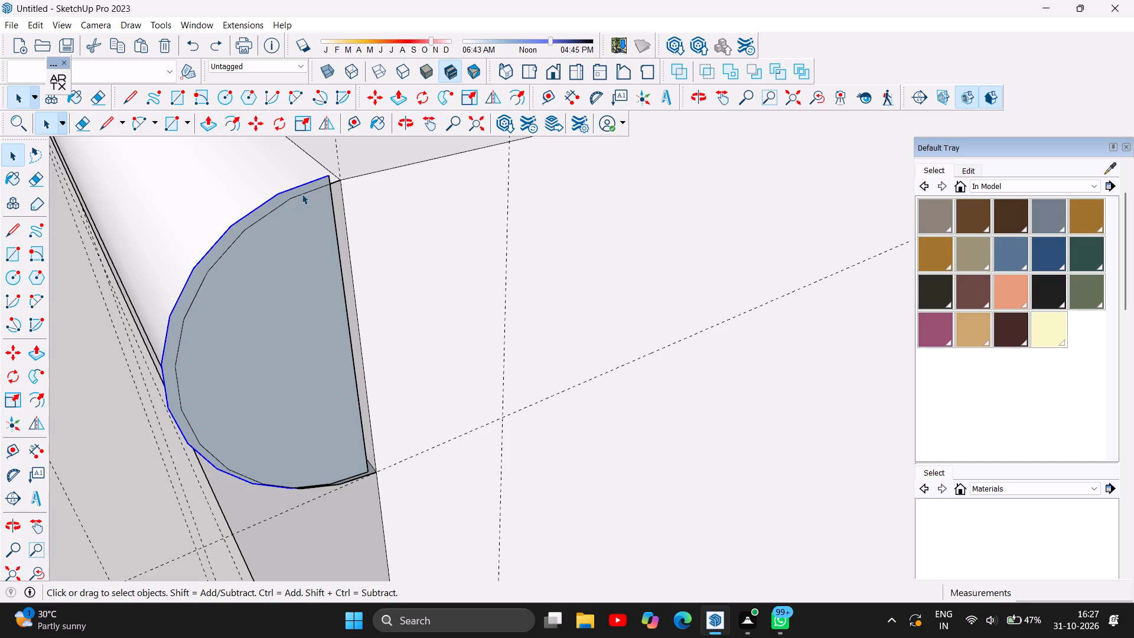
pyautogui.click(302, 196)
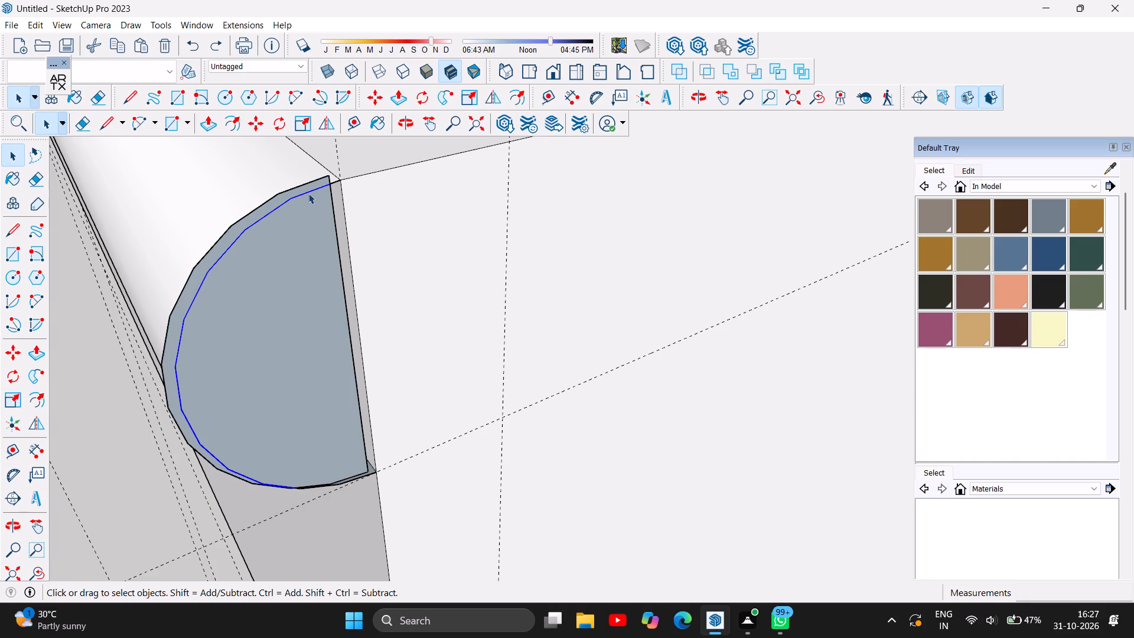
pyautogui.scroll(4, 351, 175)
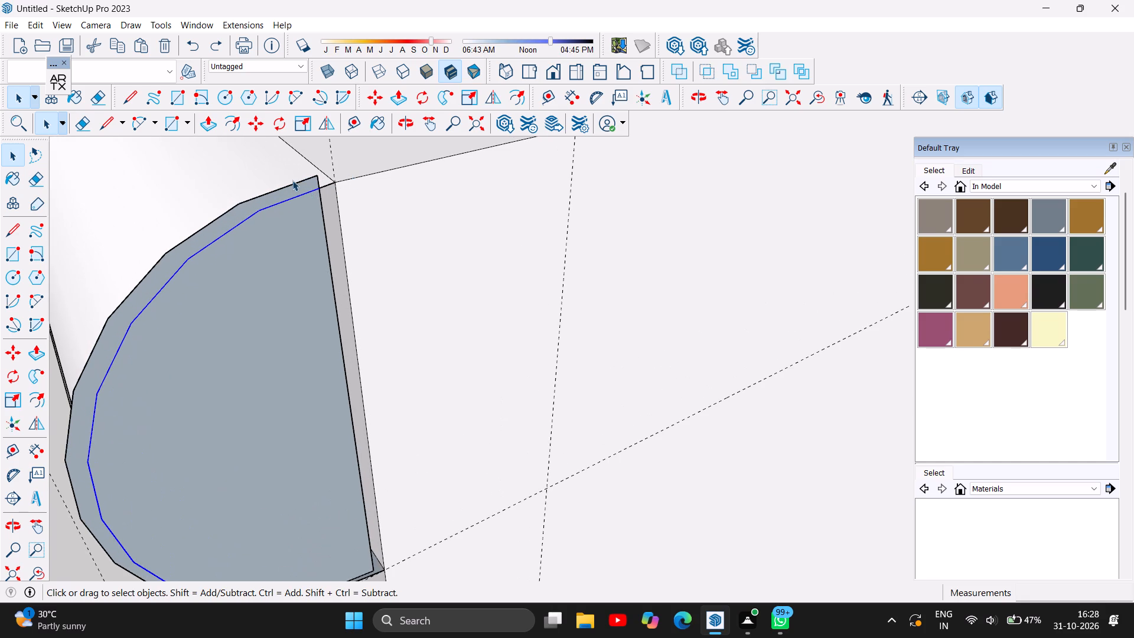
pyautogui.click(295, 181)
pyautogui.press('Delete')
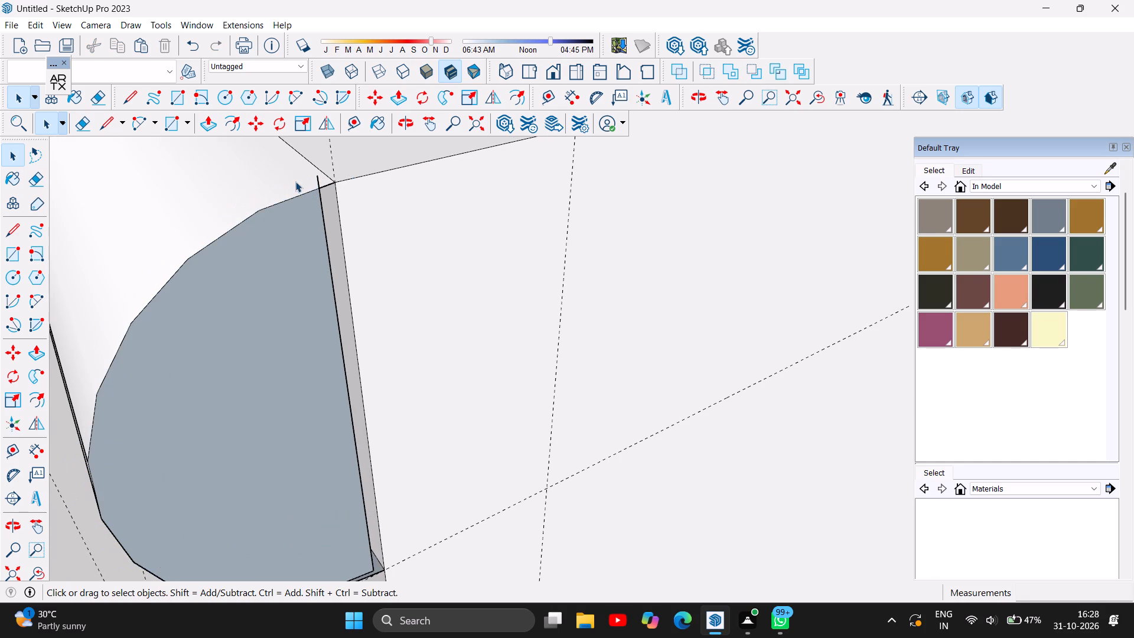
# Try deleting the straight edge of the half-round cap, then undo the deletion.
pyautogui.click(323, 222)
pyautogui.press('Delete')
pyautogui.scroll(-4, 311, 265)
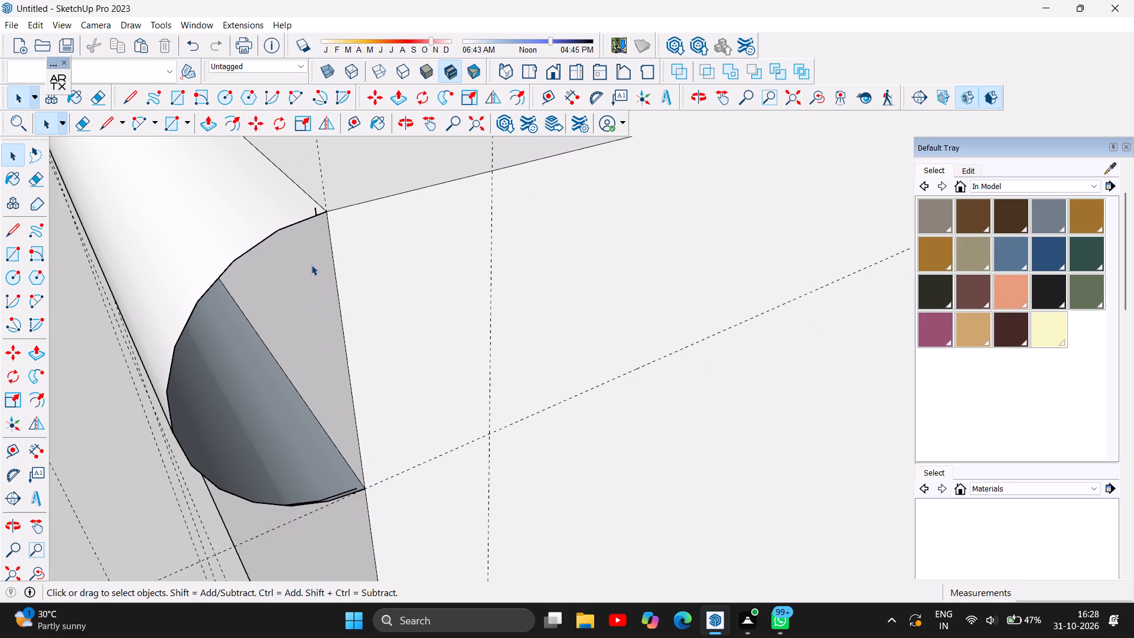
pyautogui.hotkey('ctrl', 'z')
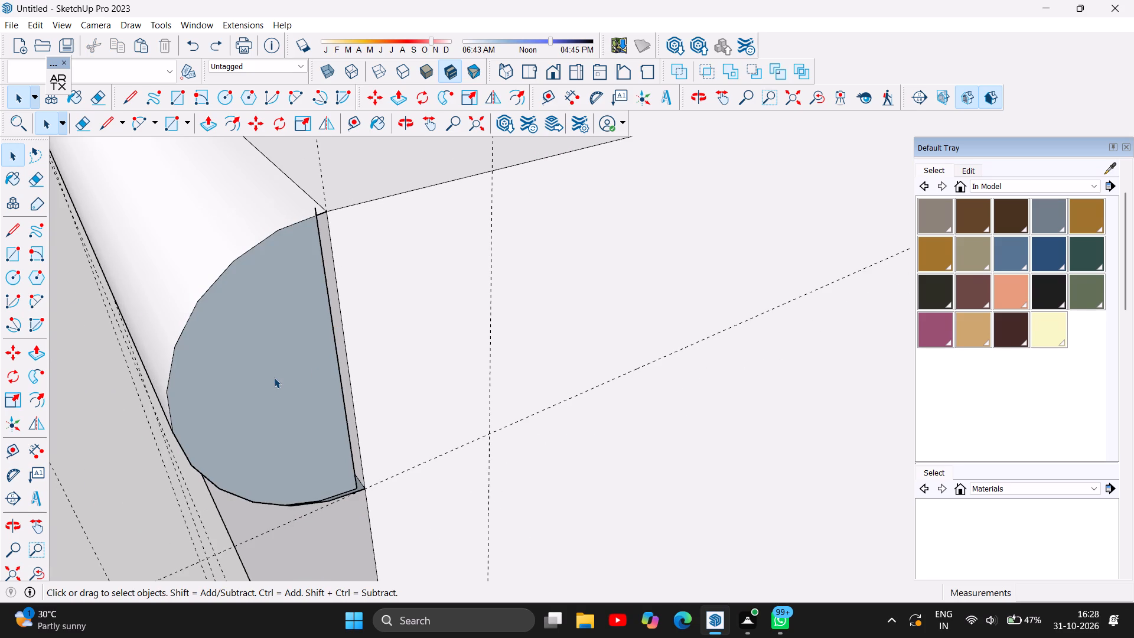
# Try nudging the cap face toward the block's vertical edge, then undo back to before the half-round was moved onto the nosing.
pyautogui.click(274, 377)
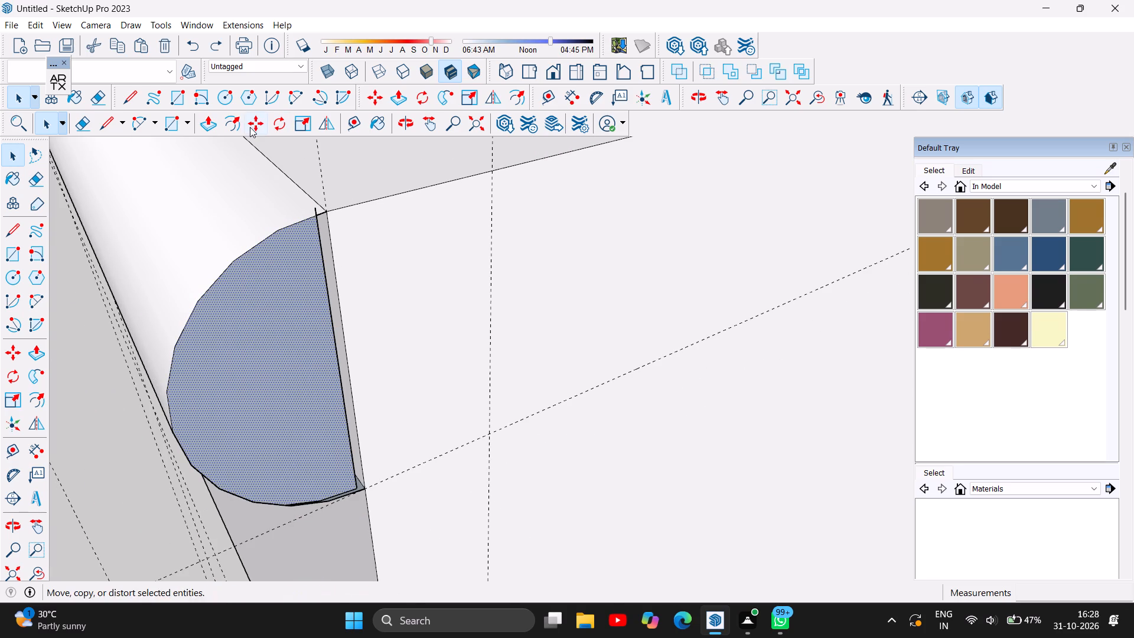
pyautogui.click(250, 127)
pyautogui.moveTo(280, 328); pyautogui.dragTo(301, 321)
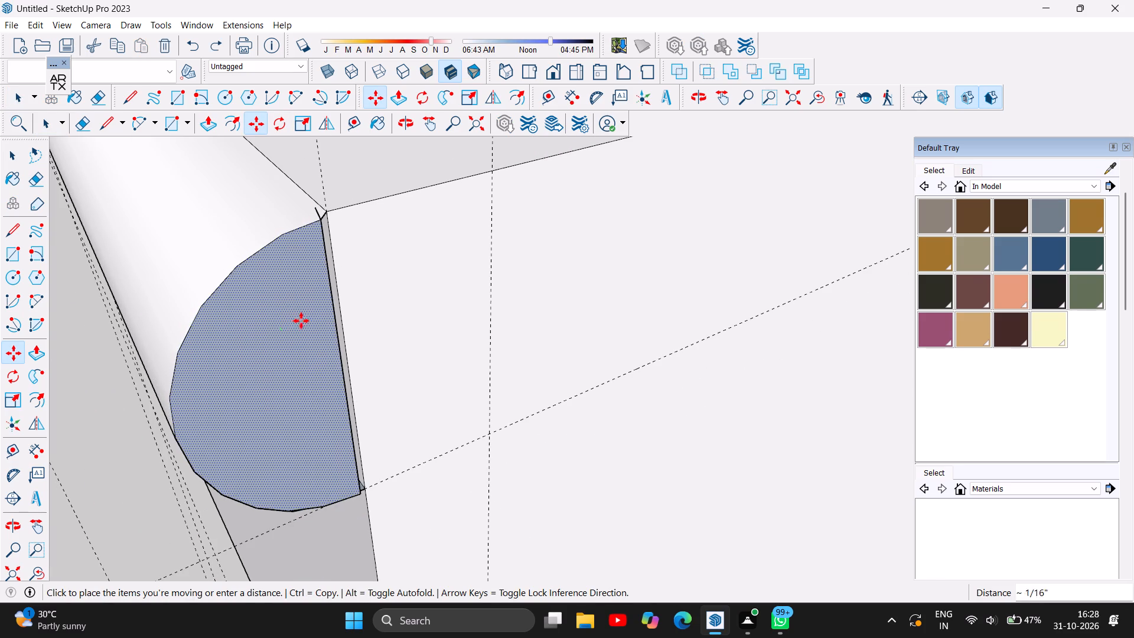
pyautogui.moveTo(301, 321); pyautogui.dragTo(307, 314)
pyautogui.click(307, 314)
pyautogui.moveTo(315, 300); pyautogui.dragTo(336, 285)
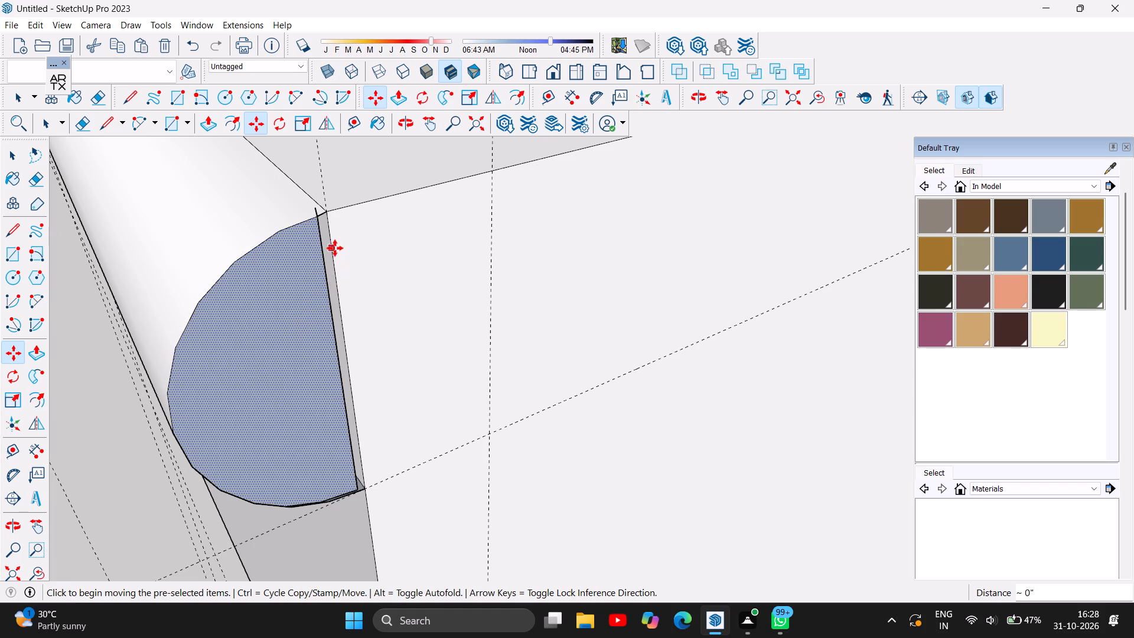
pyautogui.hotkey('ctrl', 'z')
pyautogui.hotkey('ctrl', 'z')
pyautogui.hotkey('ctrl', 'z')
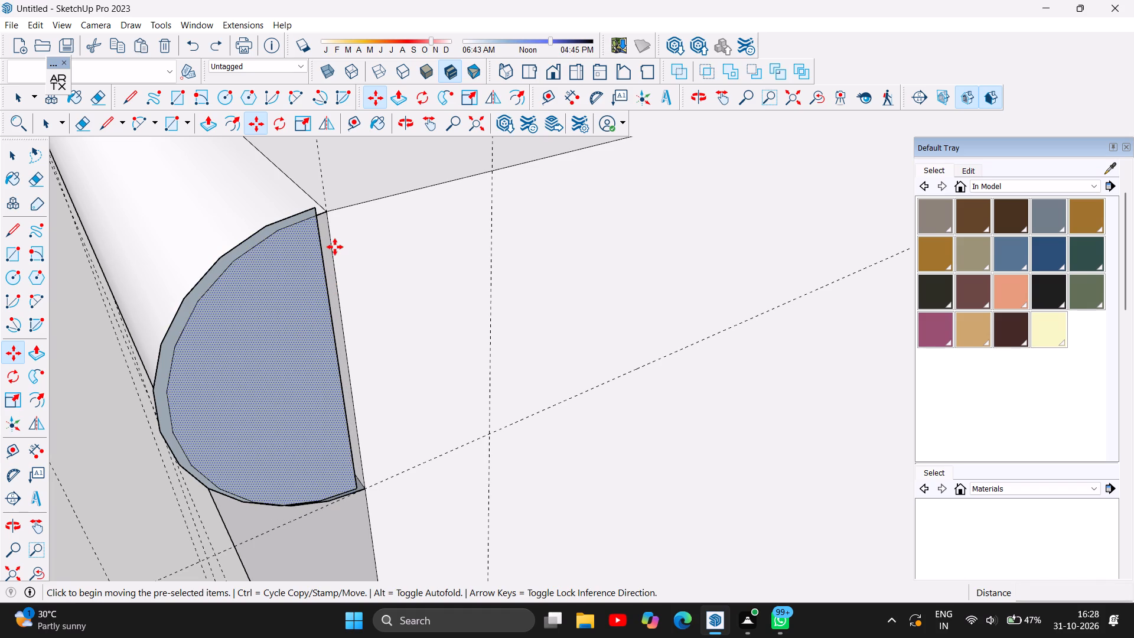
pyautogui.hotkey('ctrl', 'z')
# Move the free half-round by its lower corner onto the nosing's lower corner at the block's edge, capping the open end, and deselect it.
pyautogui.scroll(-6, 403, 217)
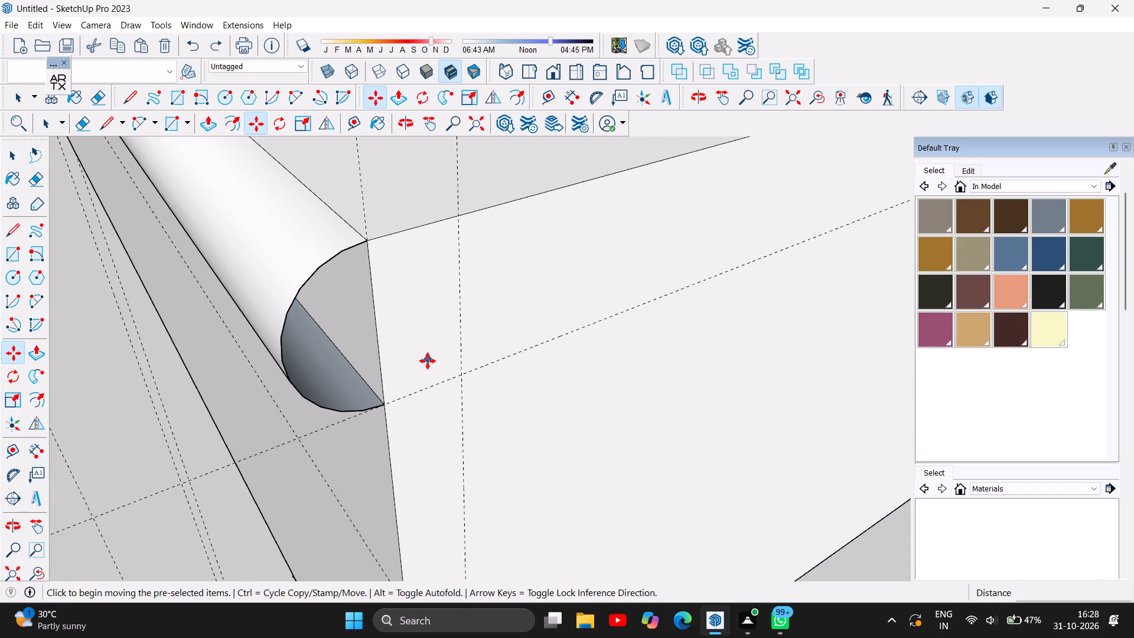
pyautogui.scroll(-4, 428, 363)
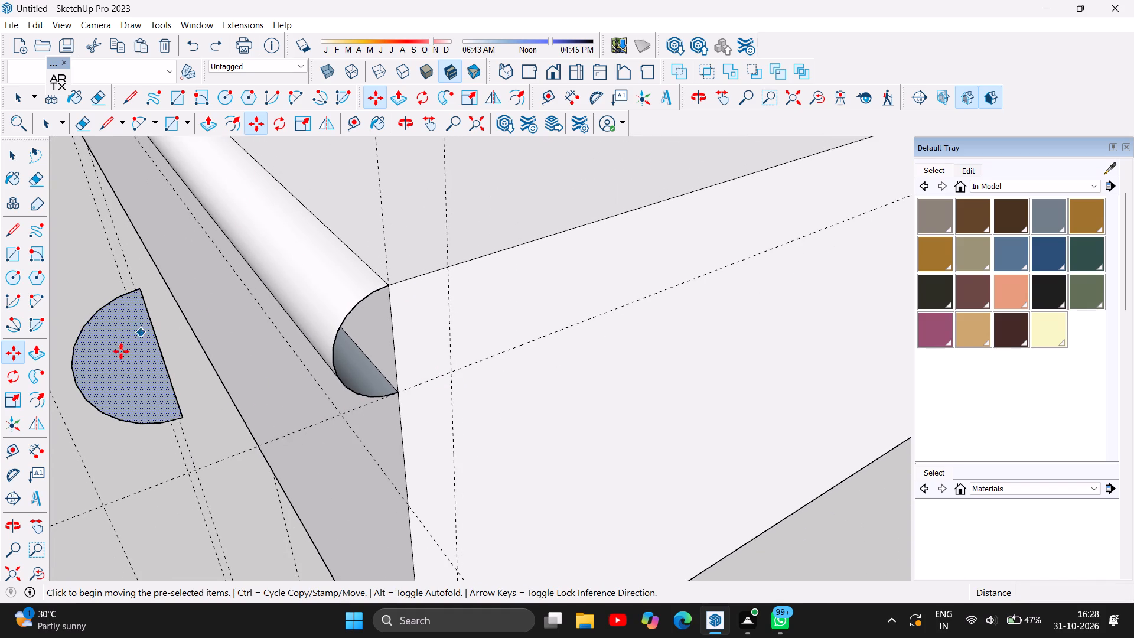
pyautogui.click(115, 358)
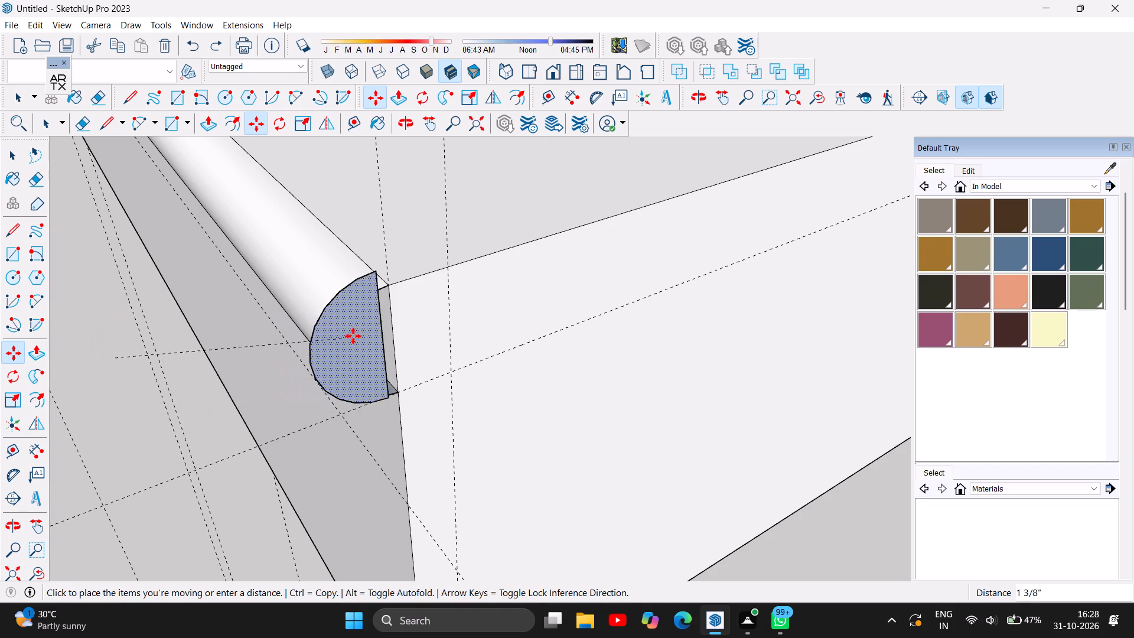
pyautogui.click(178, 369)
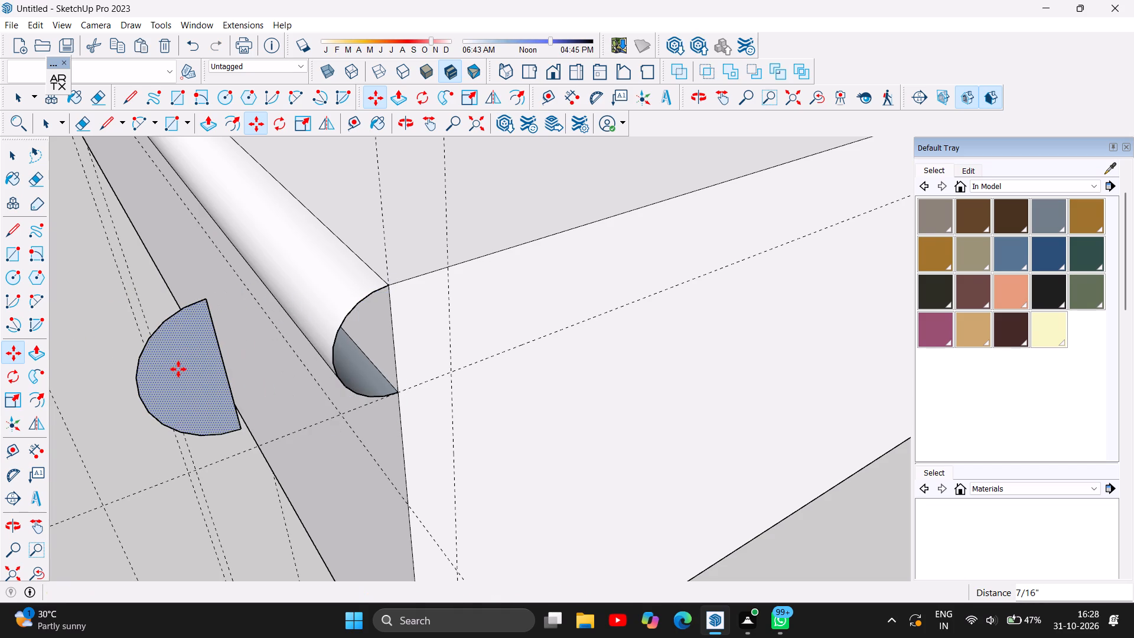
pyautogui.click(239, 429)
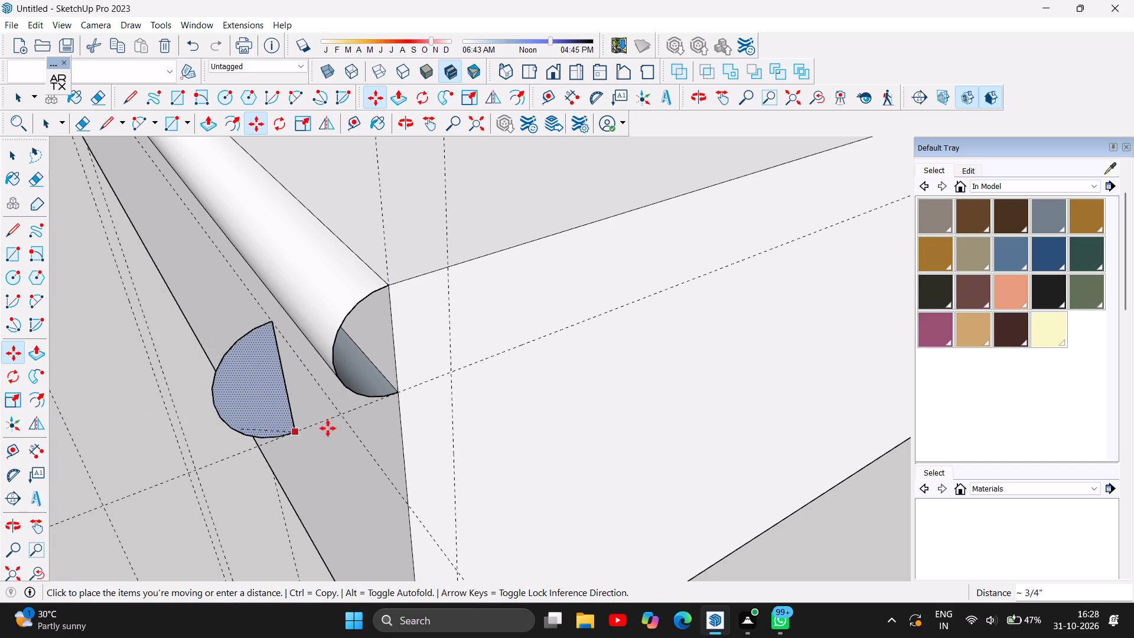
pyautogui.click(397, 393)
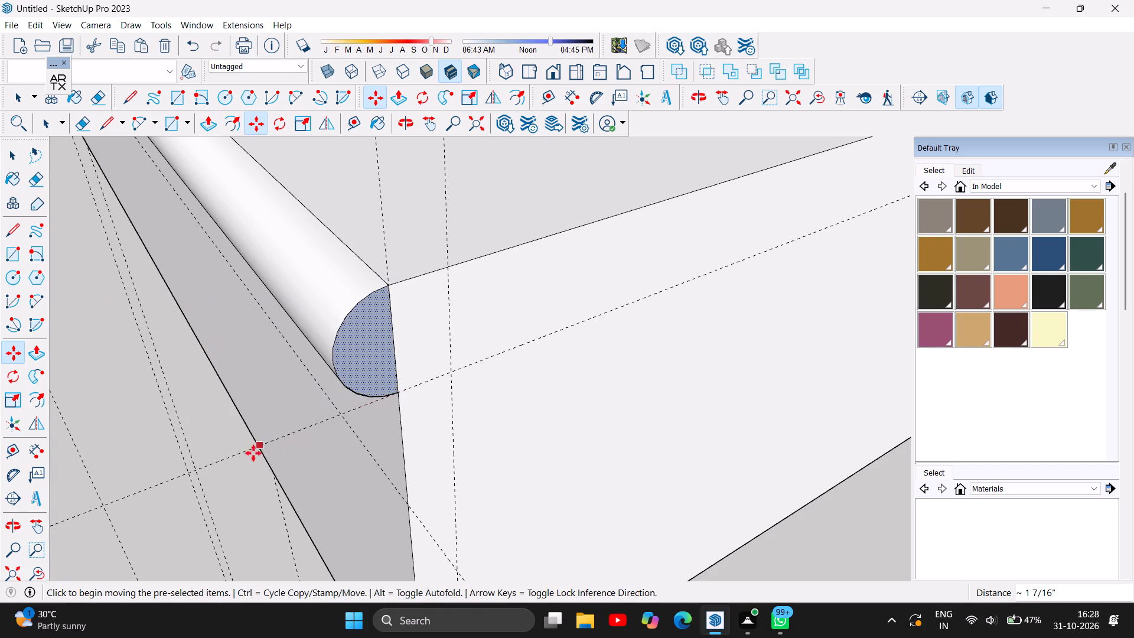
pyautogui.scroll(-4, 204, 457)
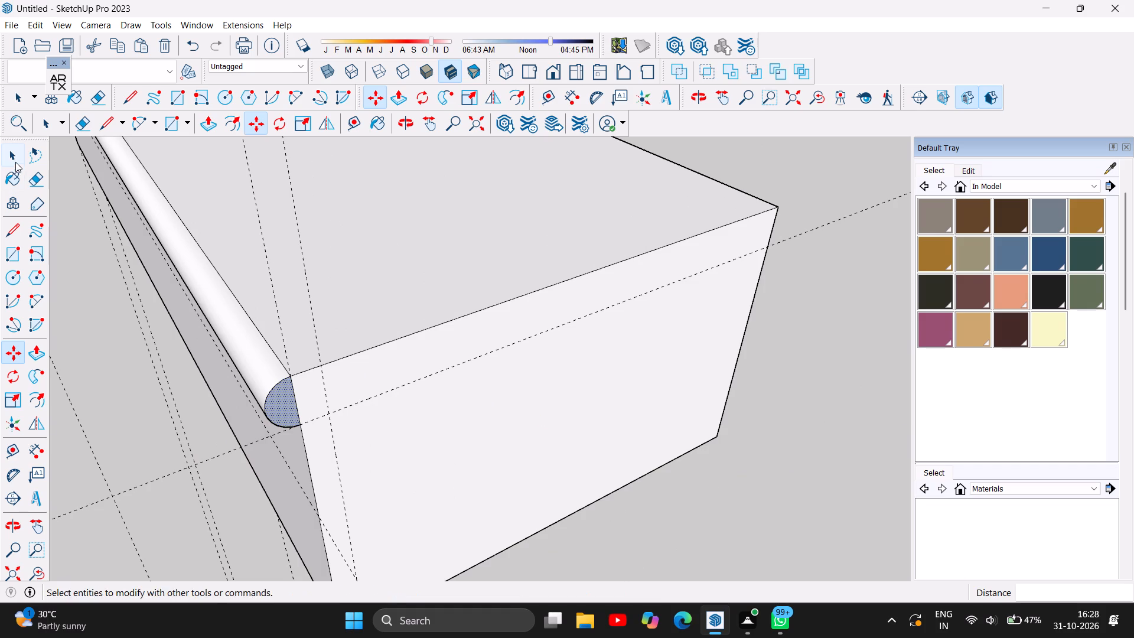
pyautogui.click(16, 161)
pyautogui.click(695, 475)
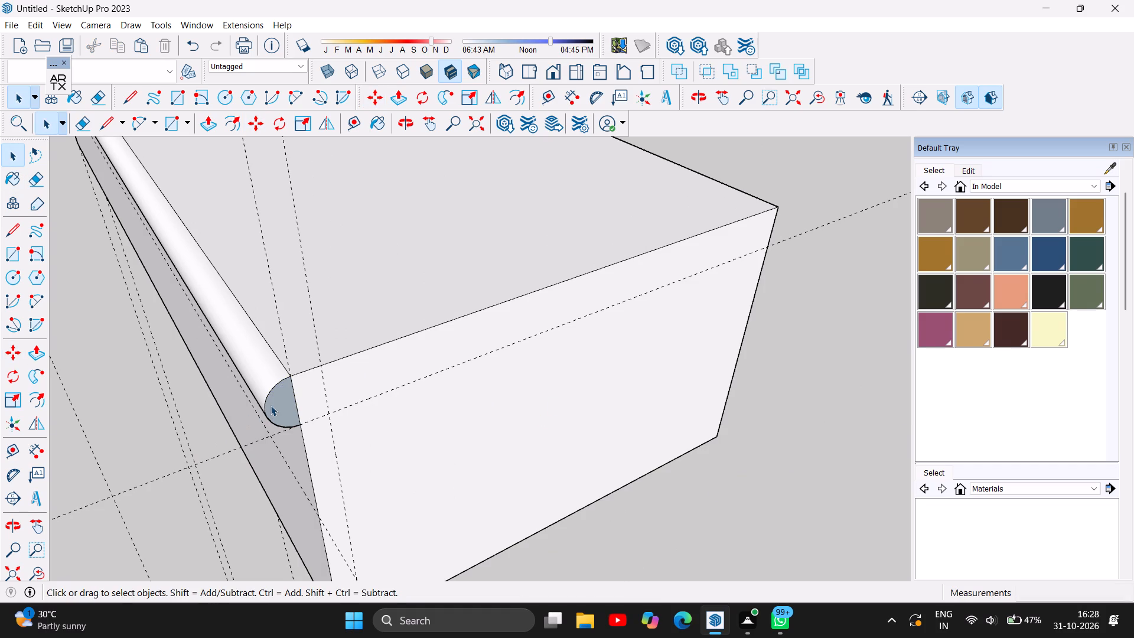
# Reverse the half-round cap face at the nosing's end so its white side faces outward, and deselect it.
pyautogui.click(271, 405)
pyautogui.rightClick(271, 405)
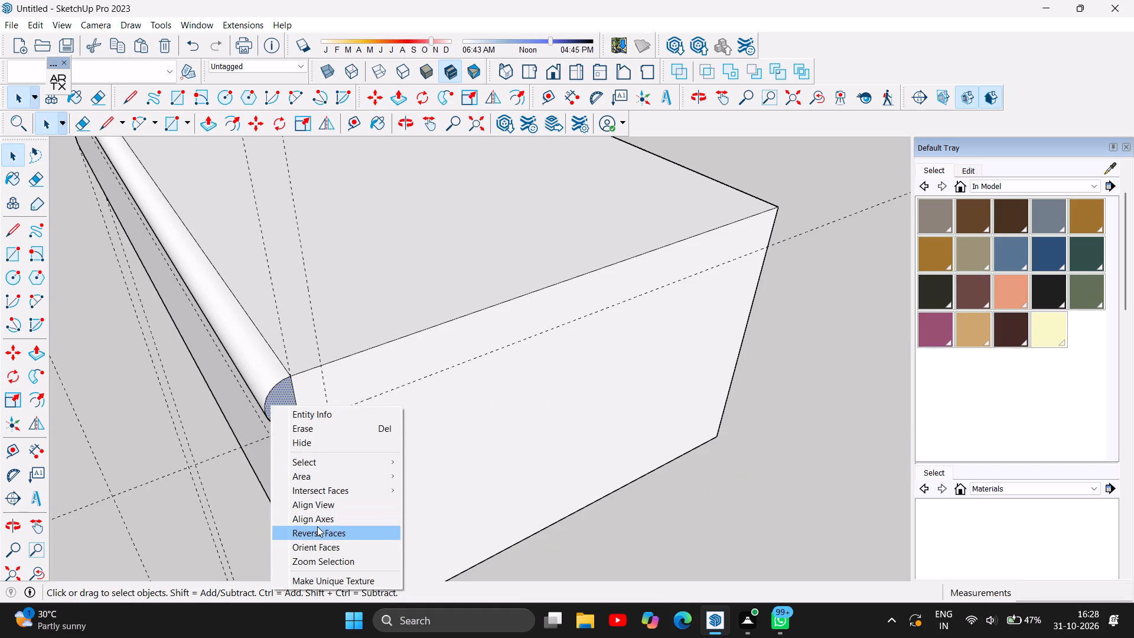
pyautogui.click(317, 526)
pyautogui.click(771, 535)
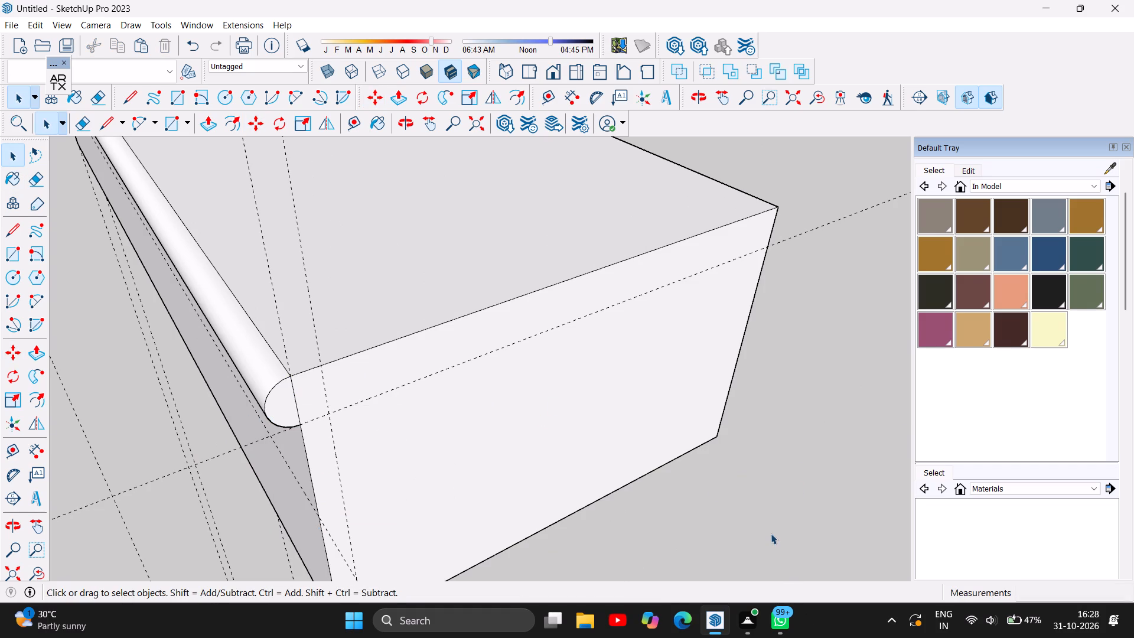
# Examine the nosed step block from several sides, checking both nosing ends, the top and the front.
pyautogui.scroll(-9, 802, 463)
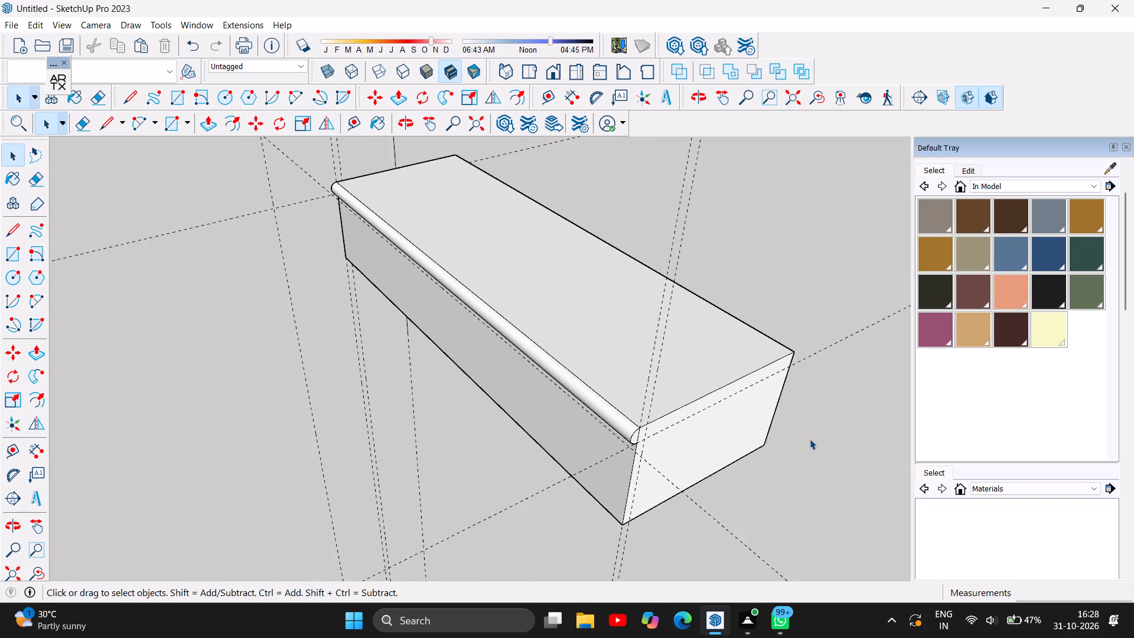
pyautogui.click(404, 126)
pyautogui.moveTo(394, 318); pyautogui.dragTo(401, 314)
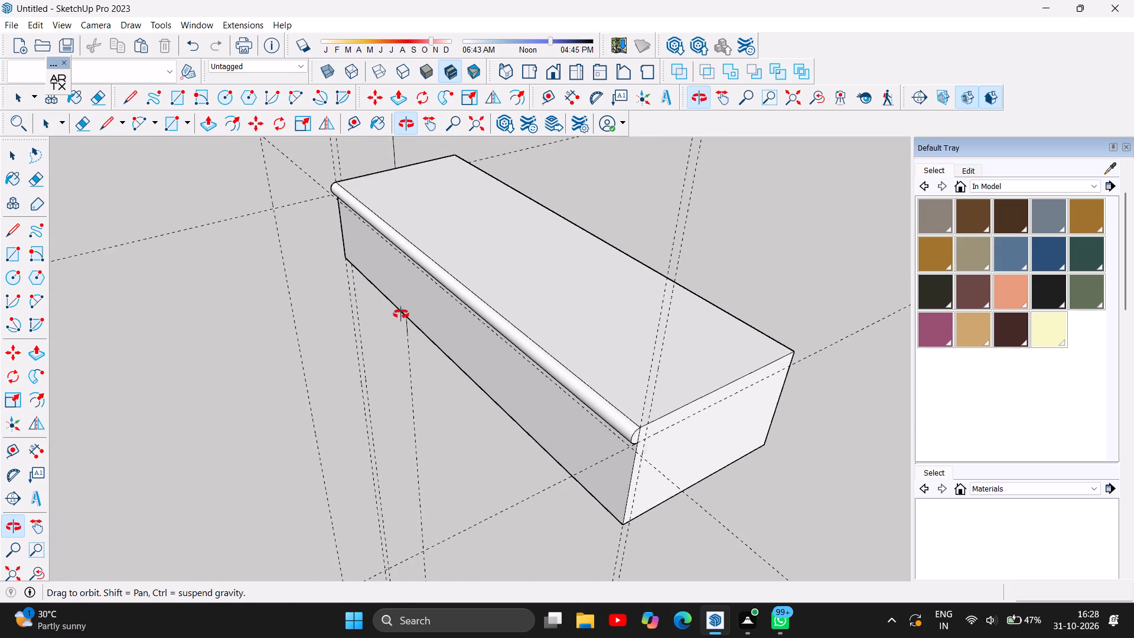
pyautogui.moveTo(401, 314); pyautogui.dragTo(652, 167)
pyautogui.moveTo(271, 344); pyautogui.dragTo(731, 375)
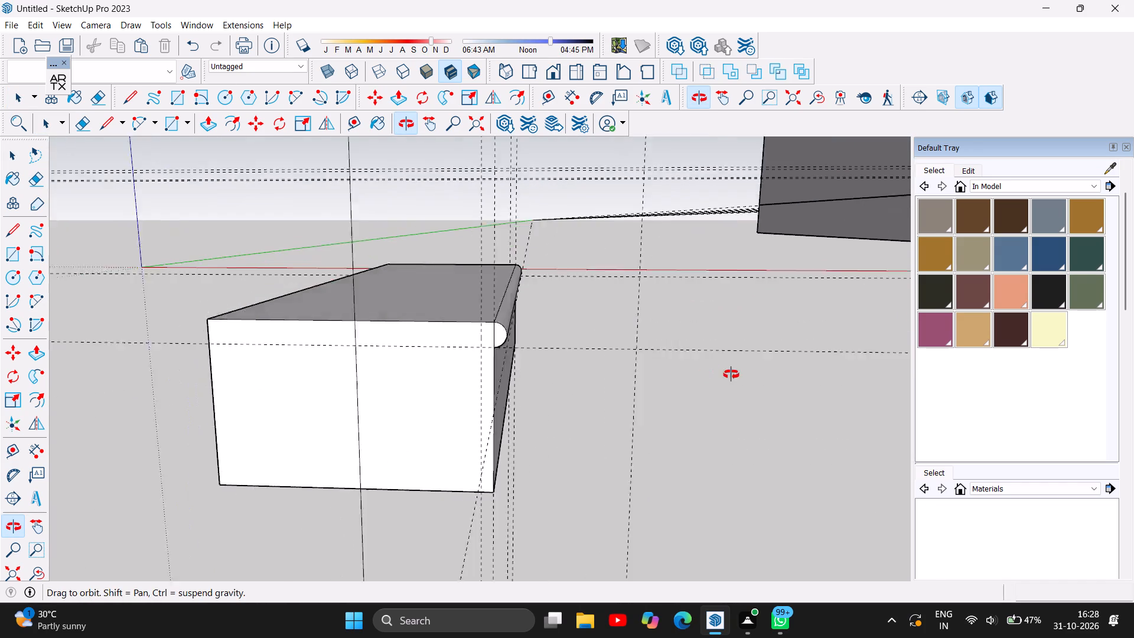
pyautogui.moveTo(731, 375); pyautogui.dragTo(731, 503)
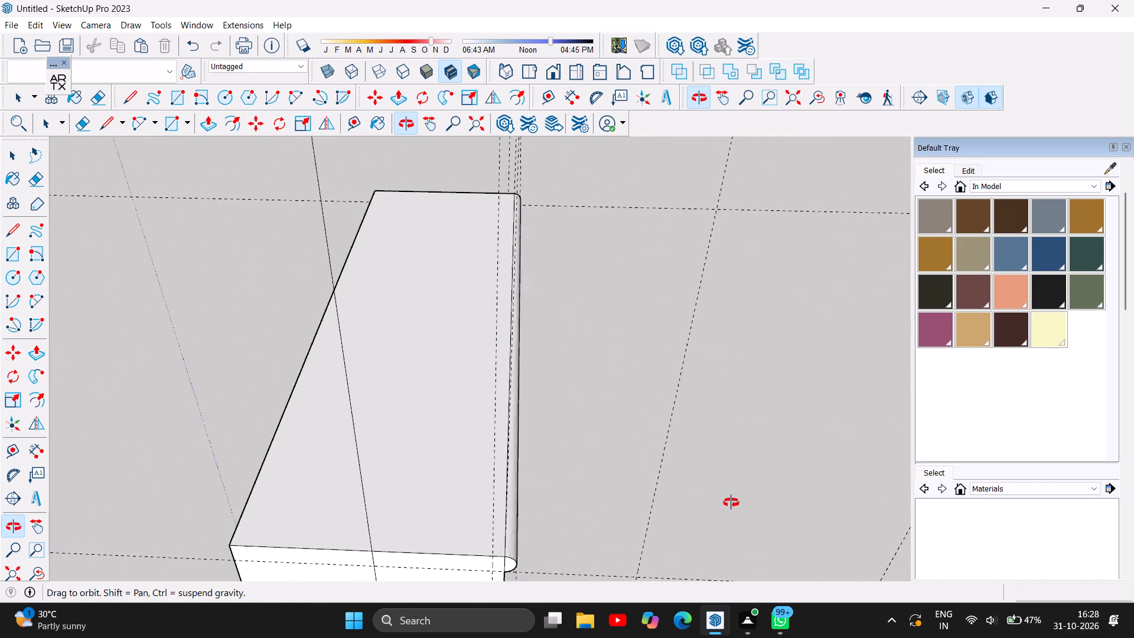
pyautogui.moveTo(731, 503); pyautogui.dragTo(0, 356)
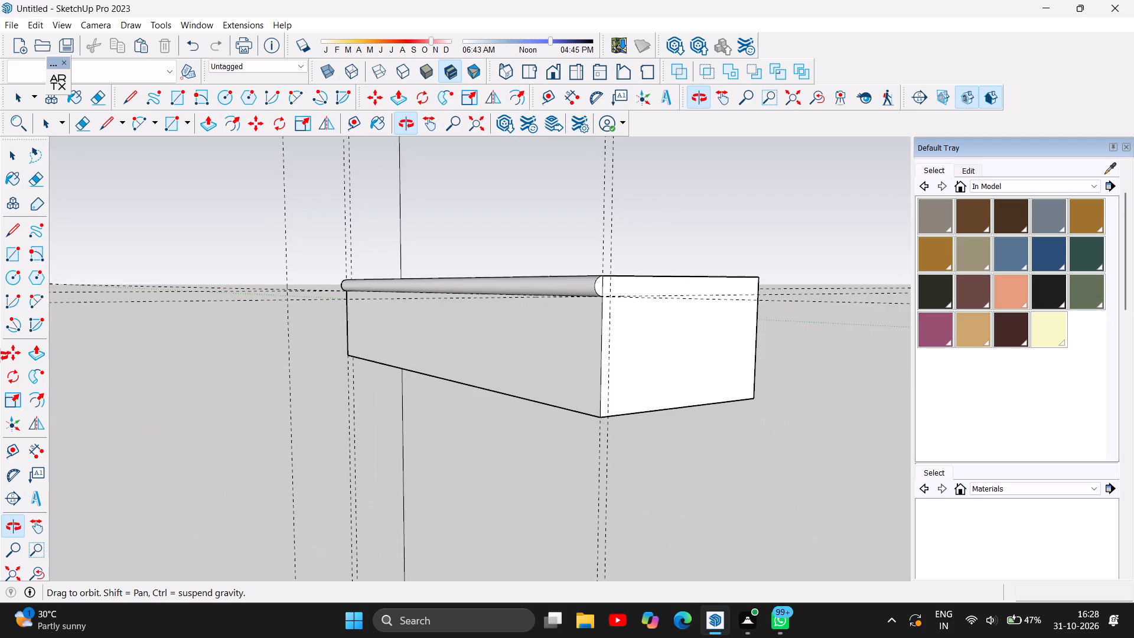
pyautogui.moveTo(0, 356); pyautogui.dragTo(603, 446)
pyautogui.click(603, 446)
pyautogui.scroll(-3, 644, 329)
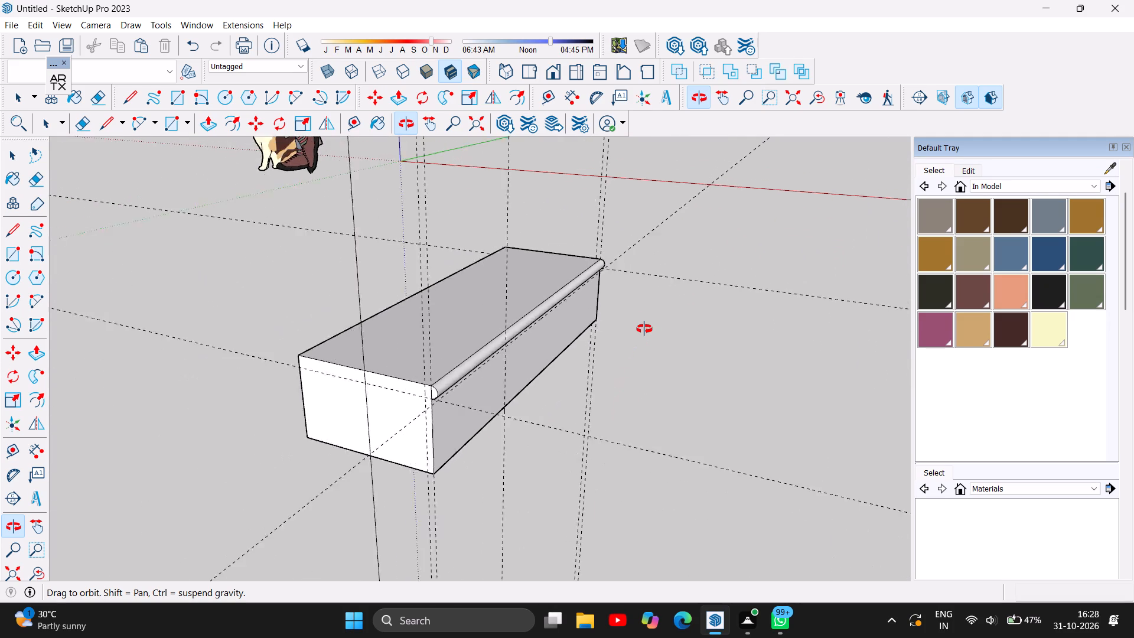
pyautogui.scroll(-2, 644, 329)
pyautogui.moveTo(654, 362); pyautogui.dragTo(441, 373)
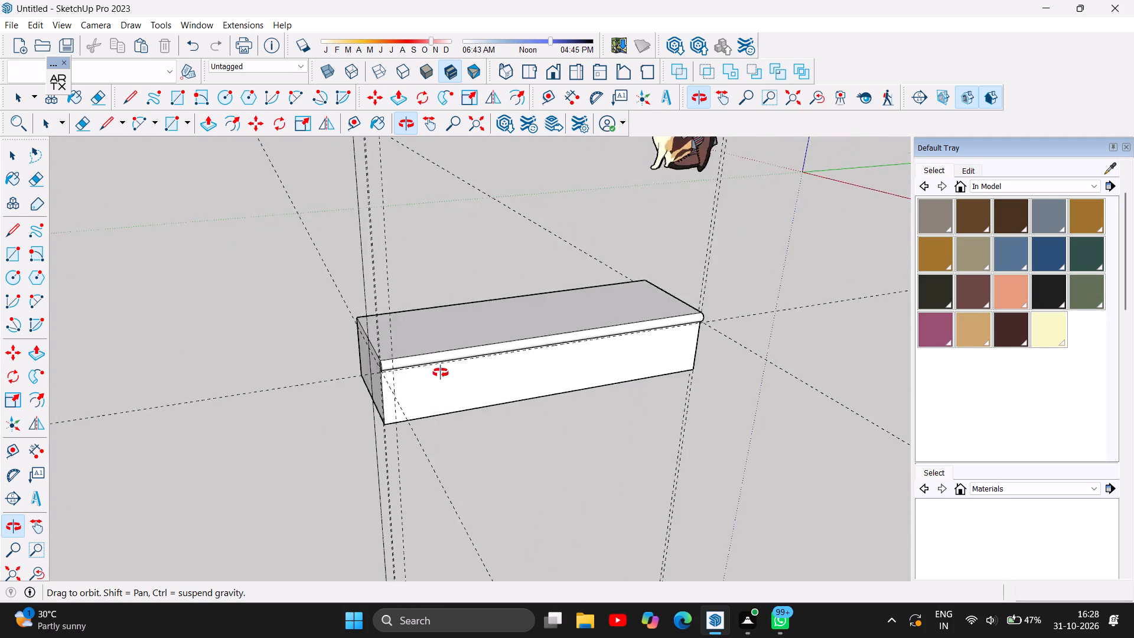
pyautogui.moveTo(441, 373); pyautogui.dragTo(405, 376)
# Select the whole nosed step block with its surrounding guides and make it a component with the default settings.
pyautogui.click(38, 158)
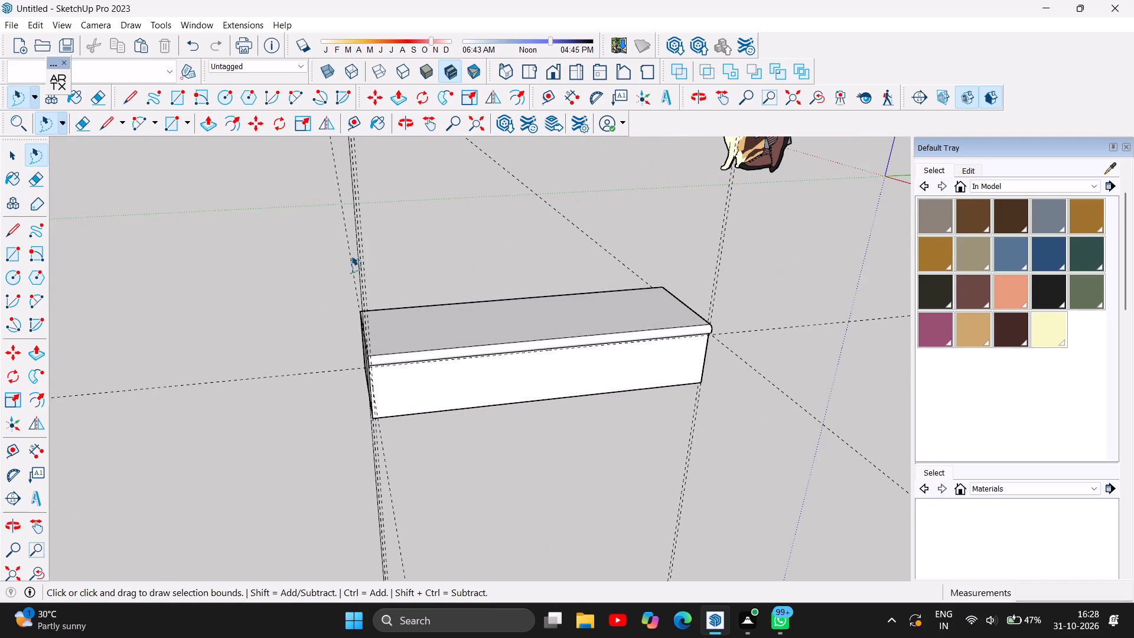
pyautogui.moveTo(483, 236); pyautogui.dragTo(798, 353)
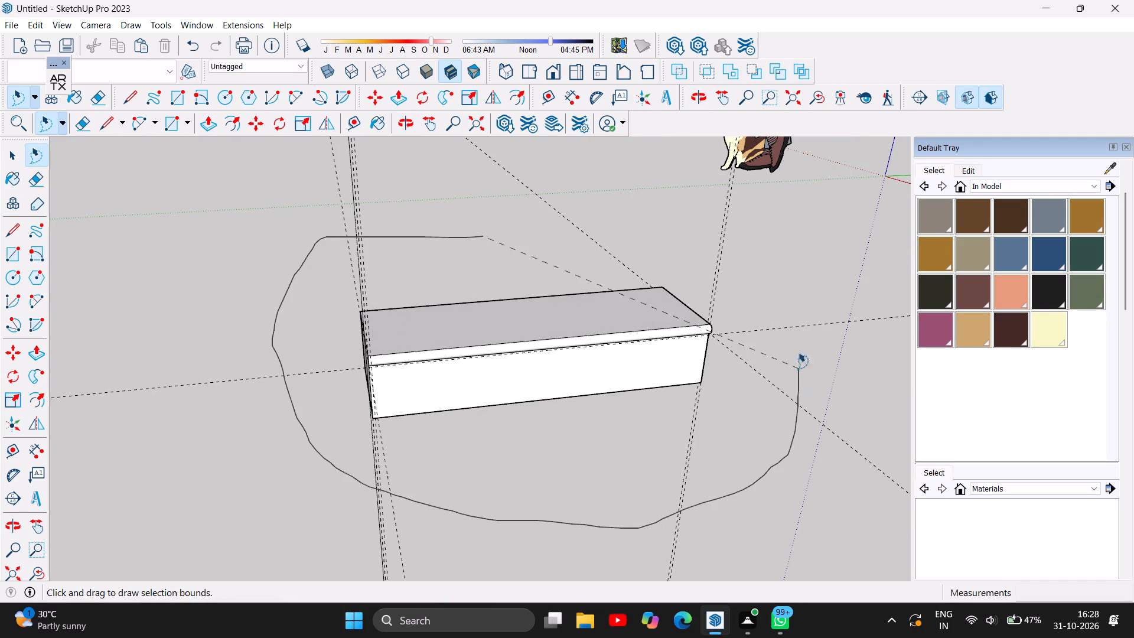
pyautogui.moveTo(798, 353); pyautogui.dragTo(576, 243)
pyautogui.rightClick(529, 318)
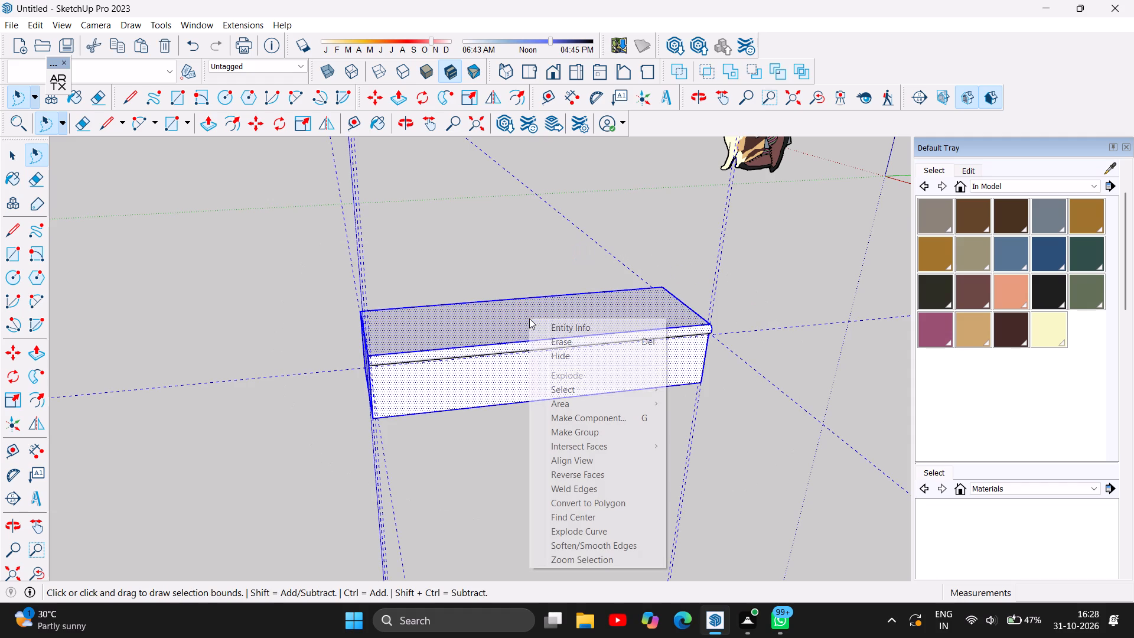
pyautogui.click(609, 411)
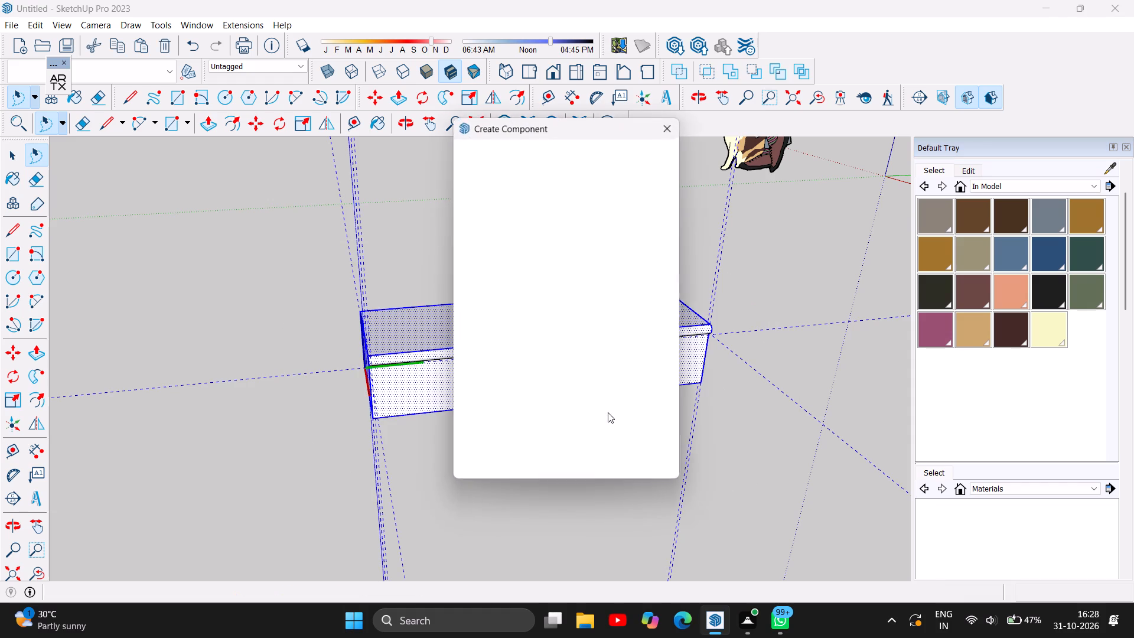
pyautogui.click(579, 464)
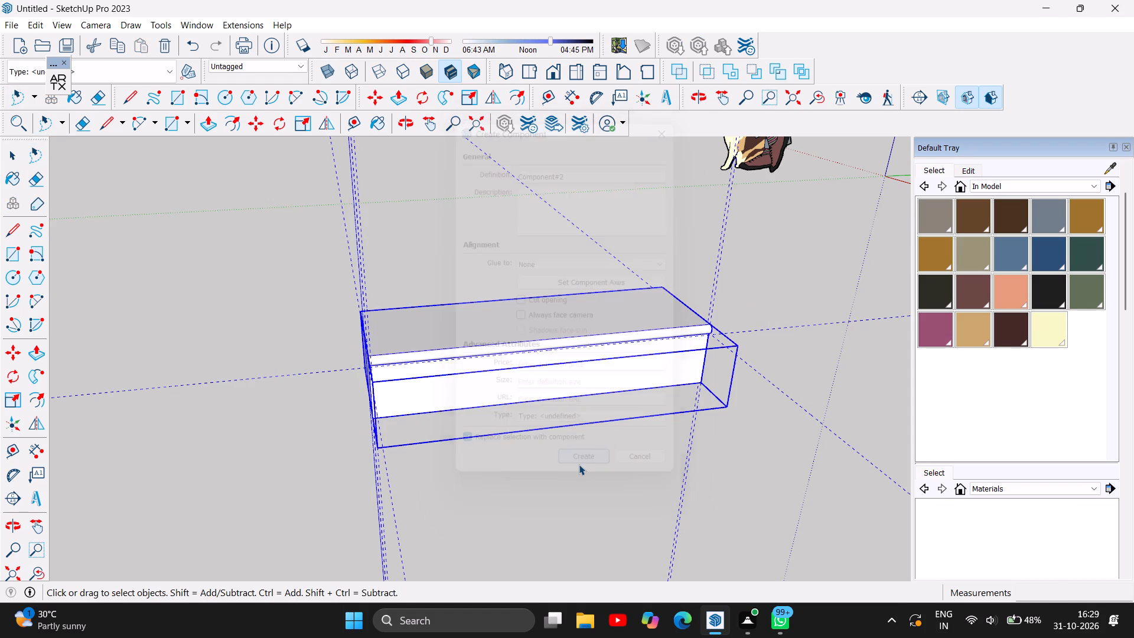
# Copy the step component and paste it onto the porch floor, against the house's outer wall near its end.
pyautogui.scroll(-5, 379, 481)
pyautogui.scroll(1, 233, 441)
pyautogui.scroll(-2, 233, 440)
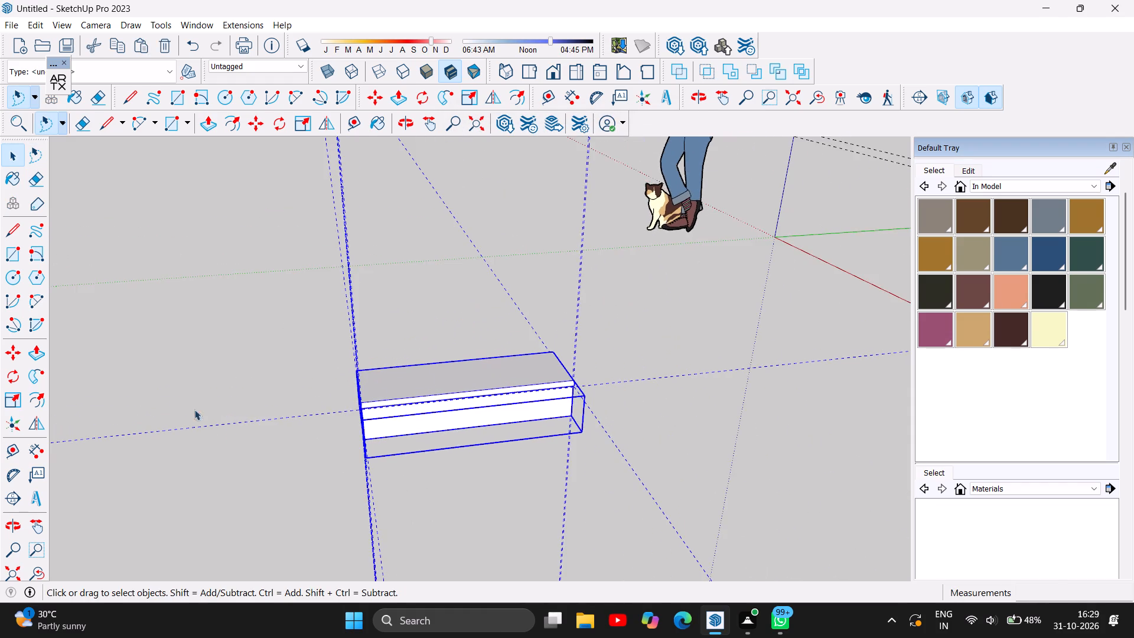
pyautogui.scroll(-19, 174, 396)
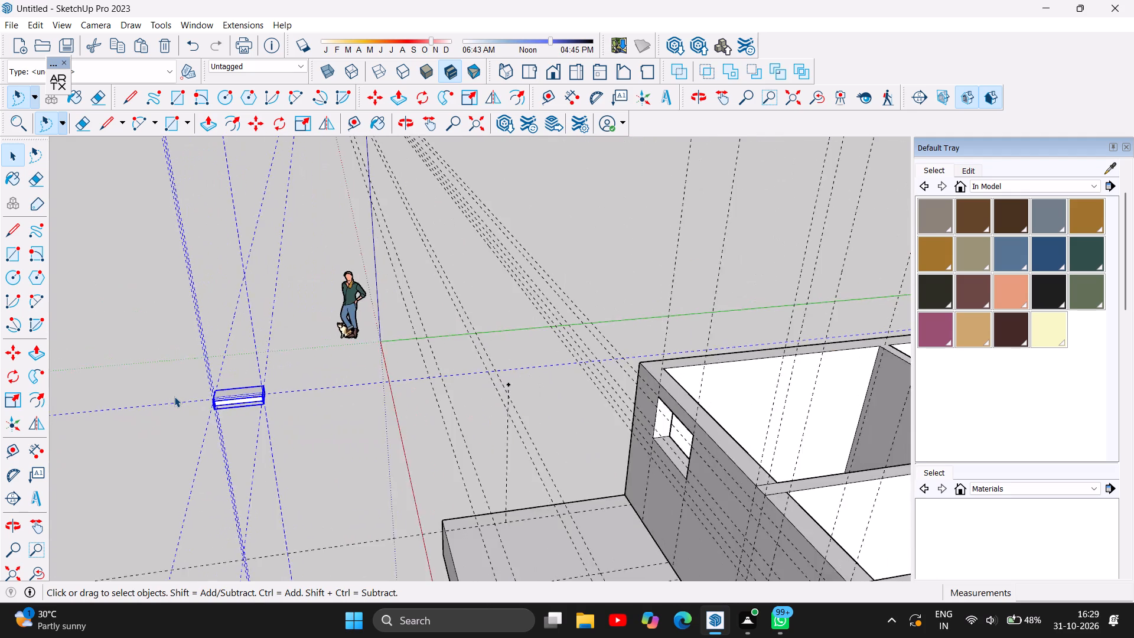
pyautogui.scroll(-6, 174, 396)
pyautogui.scroll(-2, 380, 278)
pyautogui.scroll(3, 438, 569)
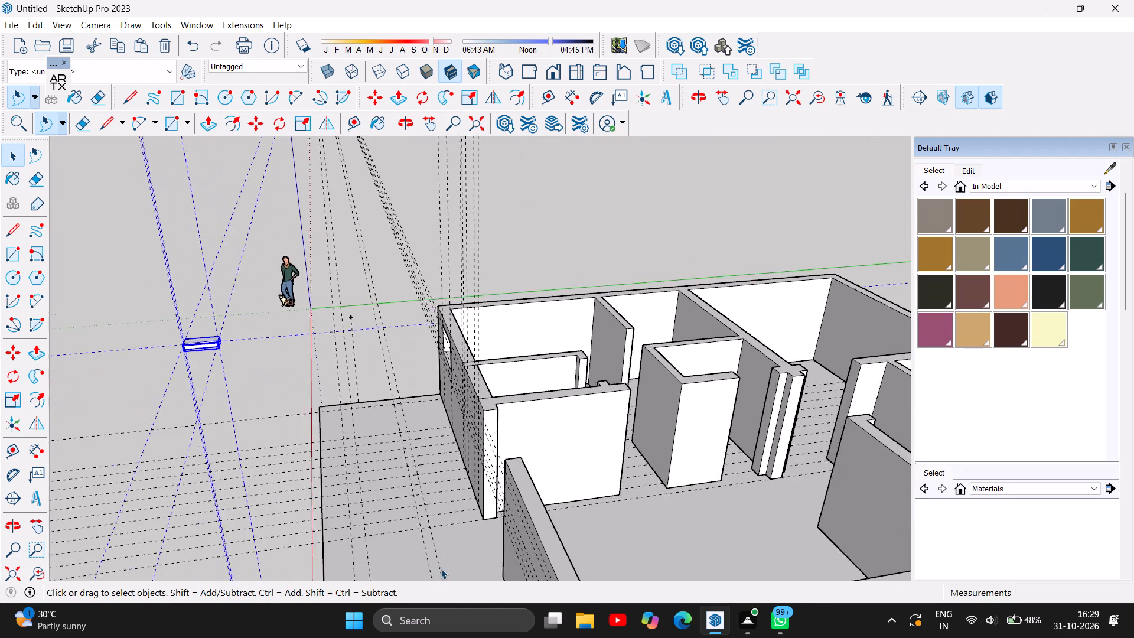
pyautogui.scroll(5, 441, 568)
pyautogui.scroll(3, 478, 481)
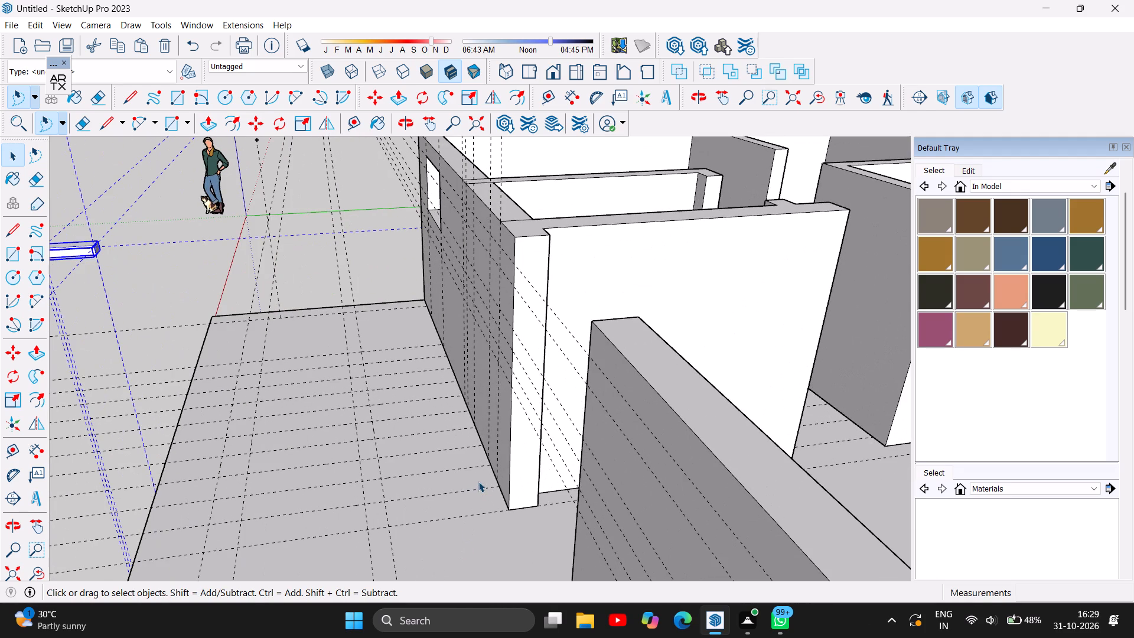
pyautogui.hotkey('ctrl', 'c')
pyautogui.hotkey('ctrl', 'v')
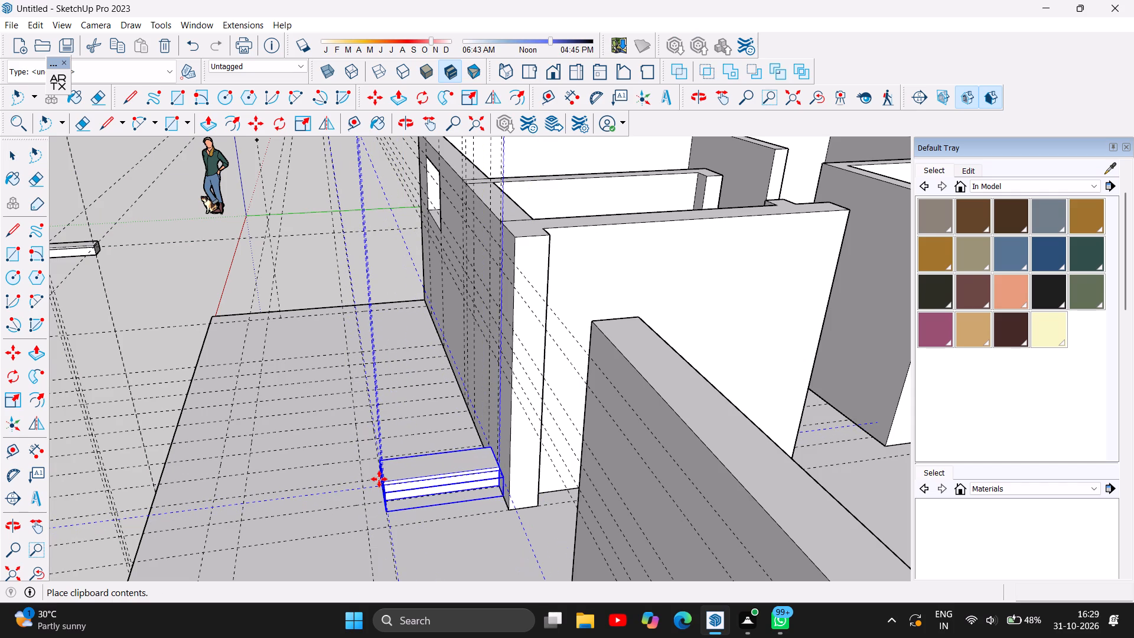
pyautogui.click(379, 479)
# Move the pasted step by its lower front corner 1/2" onto the floor guide line, and deselect it.
pyautogui.scroll(2, 376, 533)
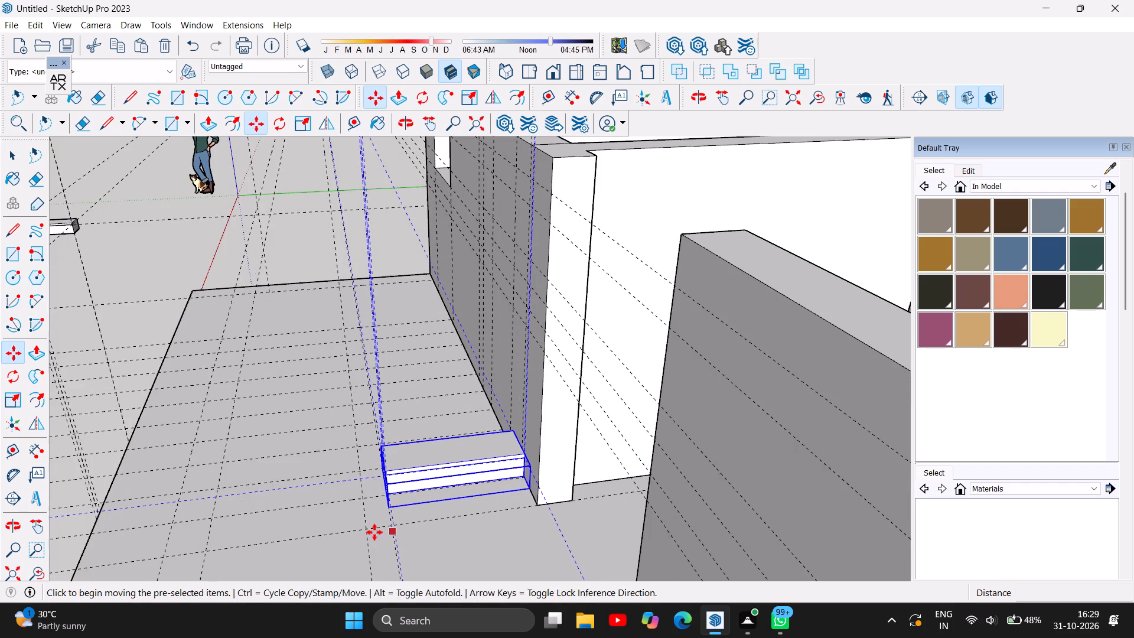
pyautogui.scroll(12, 374, 532)
pyautogui.scroll(2, 412, 447)
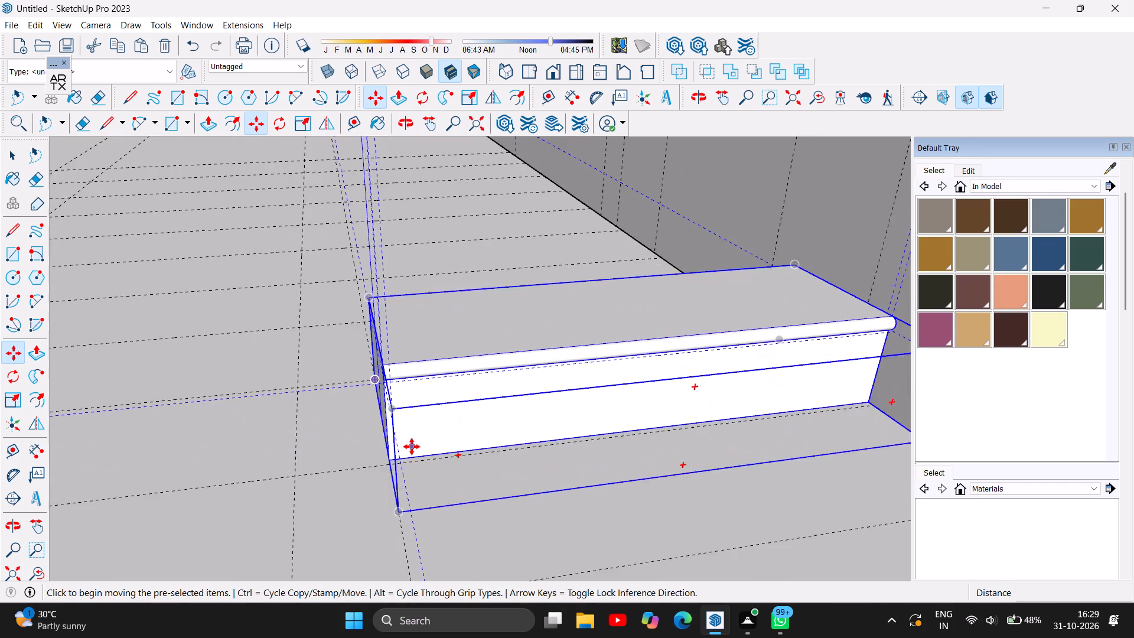
pyautogui.scroll(6, 412, 447)
pyautogui.scroll(4, 328, 487)
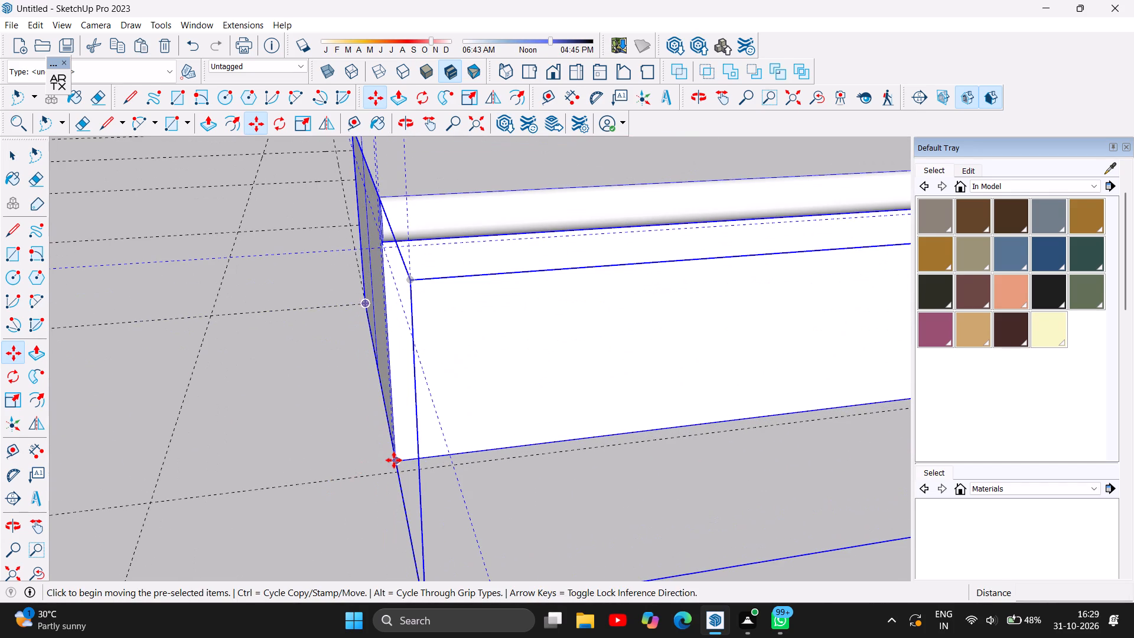
pyautogui.click(395, 460)
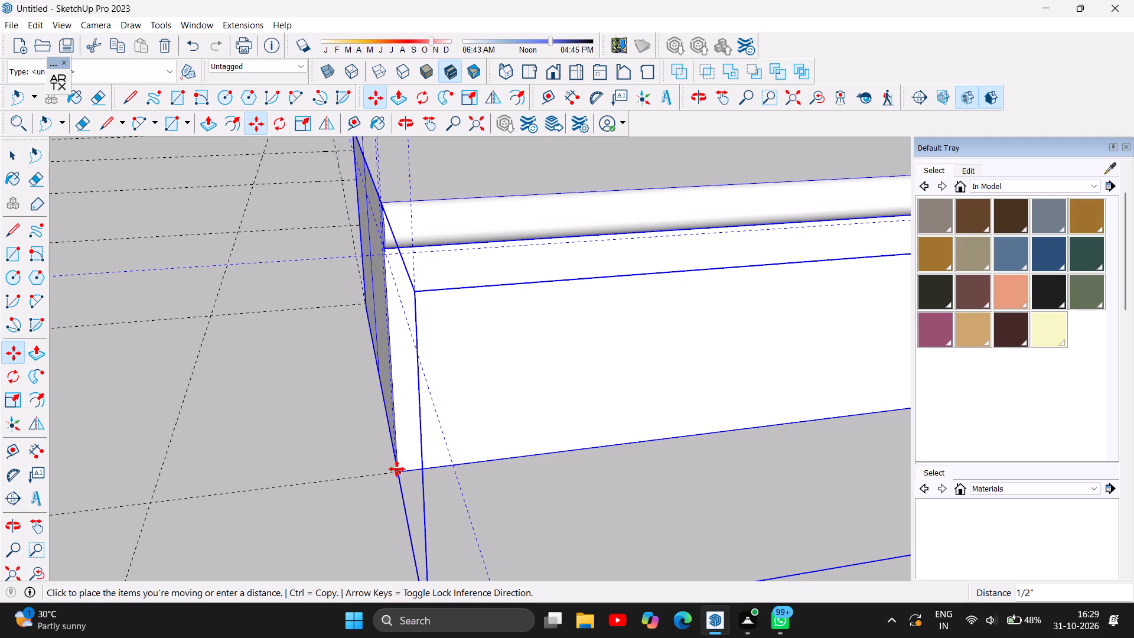
pyautogui.click(397, 469)
pyautogui.scroll(-5, 587, 495)
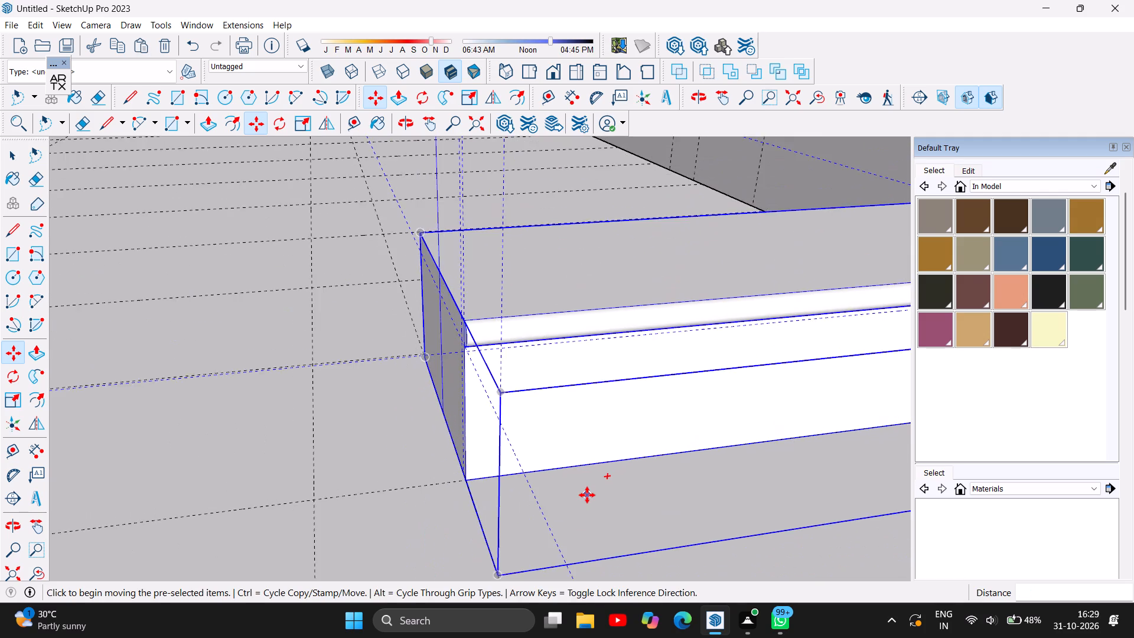
pyautogui.scroll(-16, 587, 495)
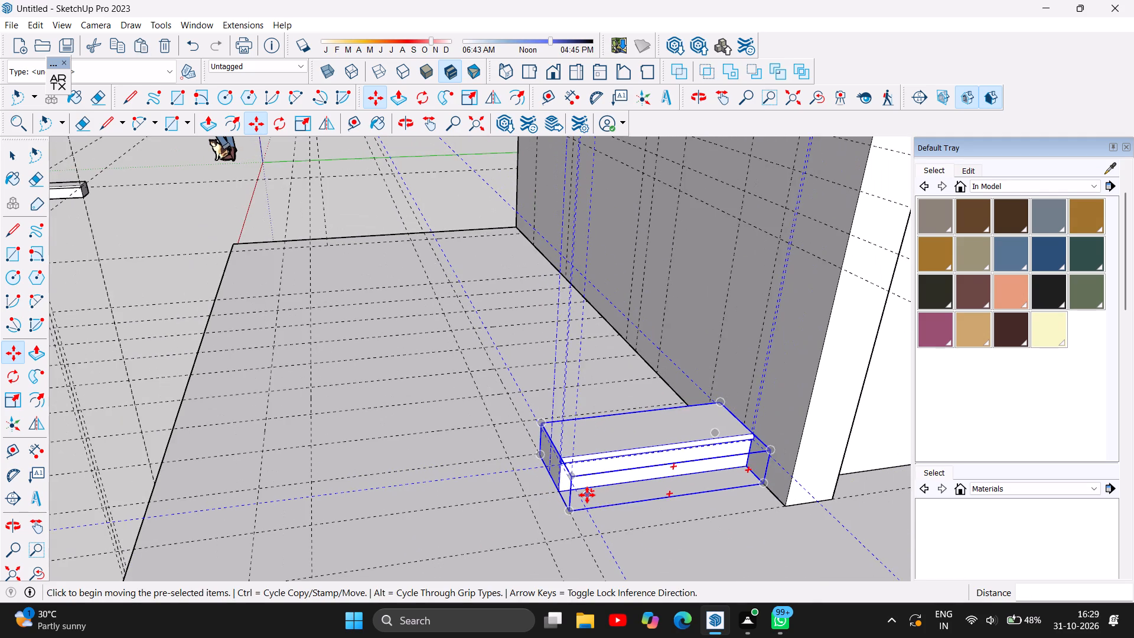
pyautogui.scroll(-1, 587, 495)
pyautogui.click(17, 152)
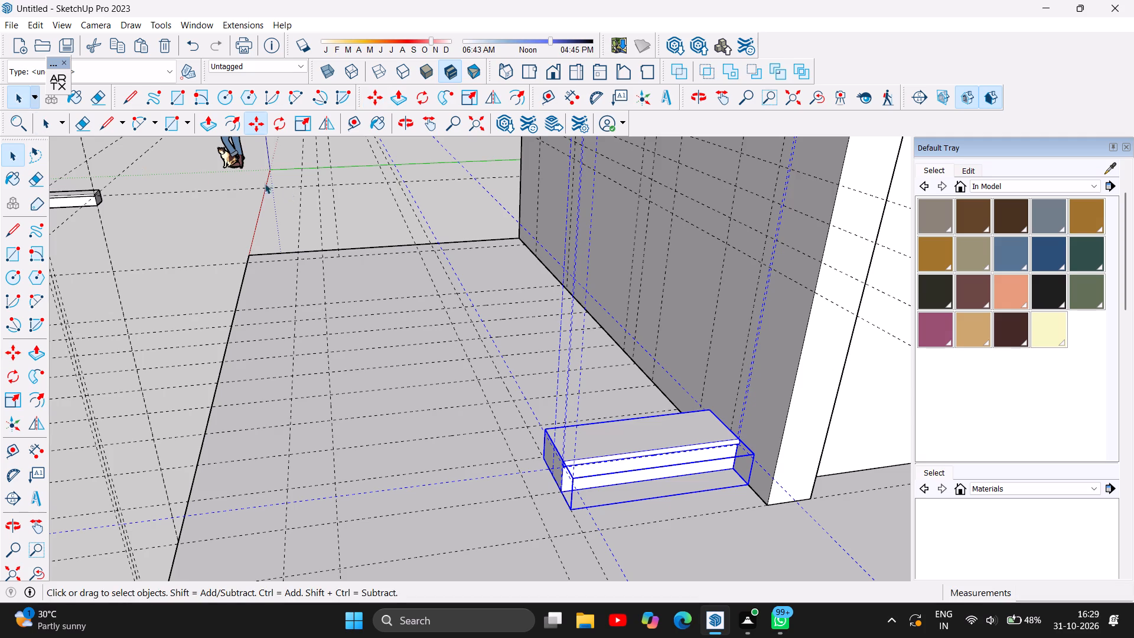
pyautogui.click(187, 162)
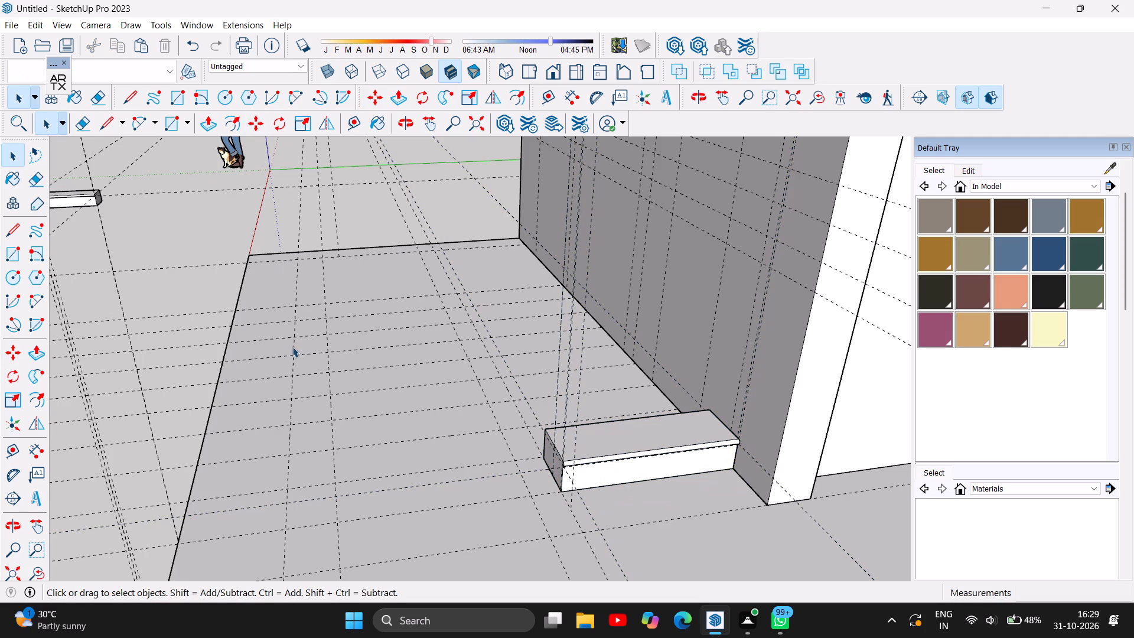
# Paste a second copy of the step component above and behind the first step on the porch.
pyautogui.scroll(-4, 291, 349)
pyautogui.scroll(4, 488, 350)
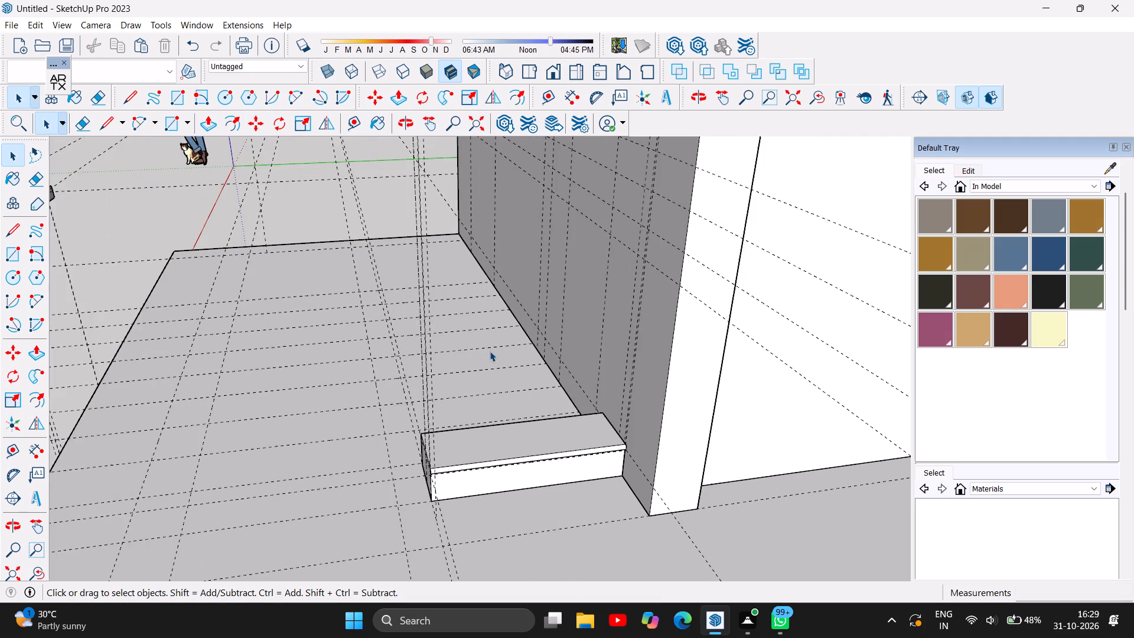
pyautogui.scroll(1, 490, 351)
pyautogui.scroll(-1, 490, 351)
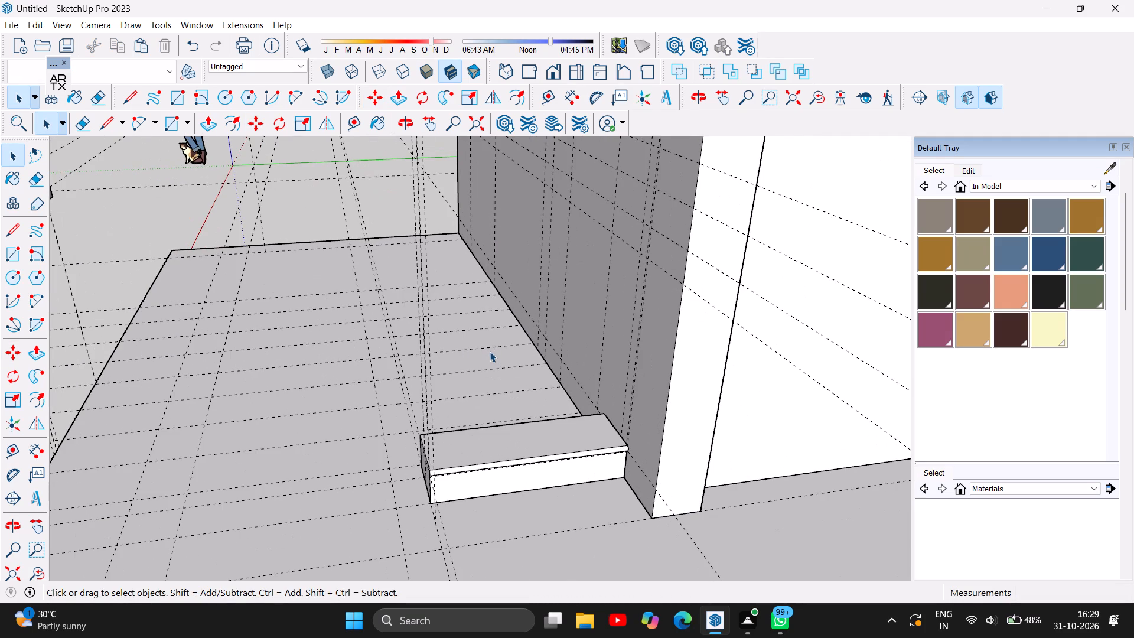
pyautogui.hotkey('ctrl', 'v')
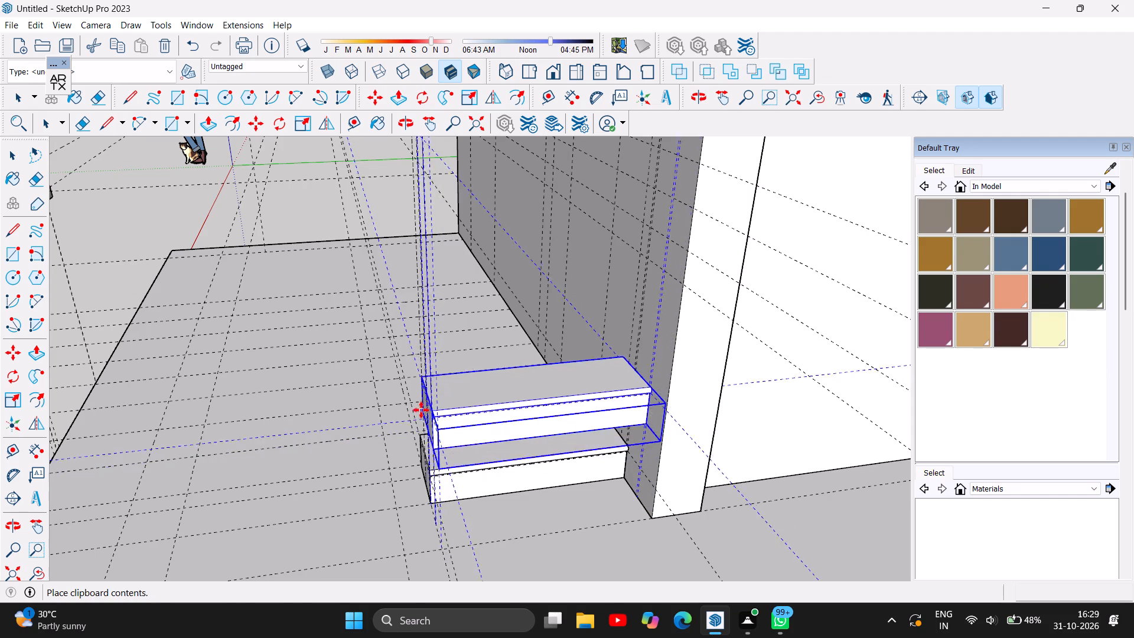
pyautogui.click(415, 408)
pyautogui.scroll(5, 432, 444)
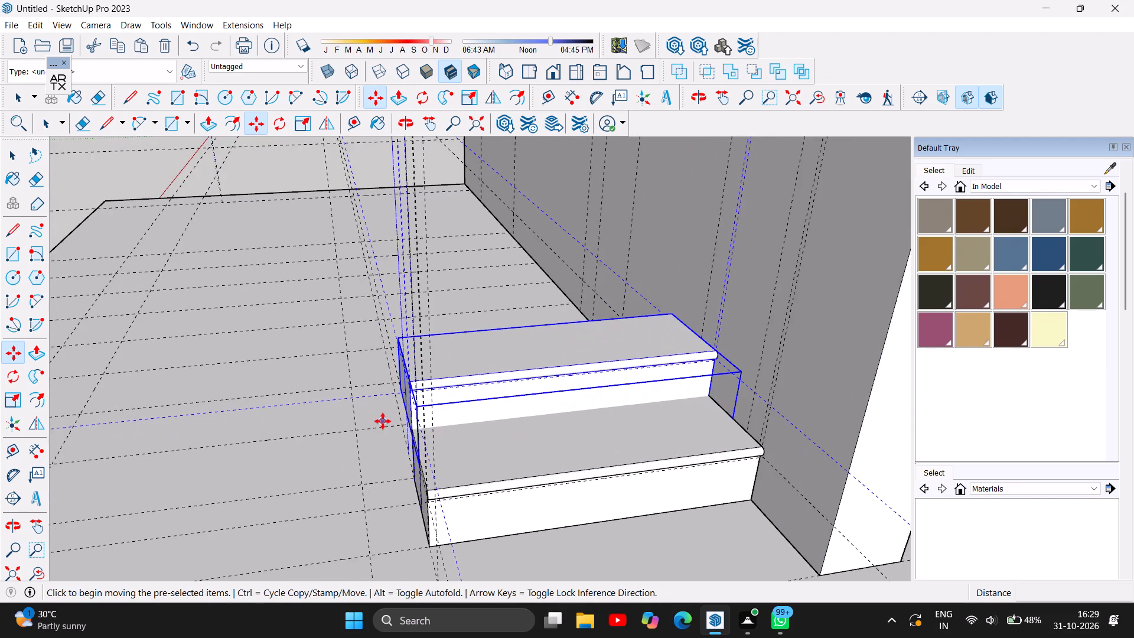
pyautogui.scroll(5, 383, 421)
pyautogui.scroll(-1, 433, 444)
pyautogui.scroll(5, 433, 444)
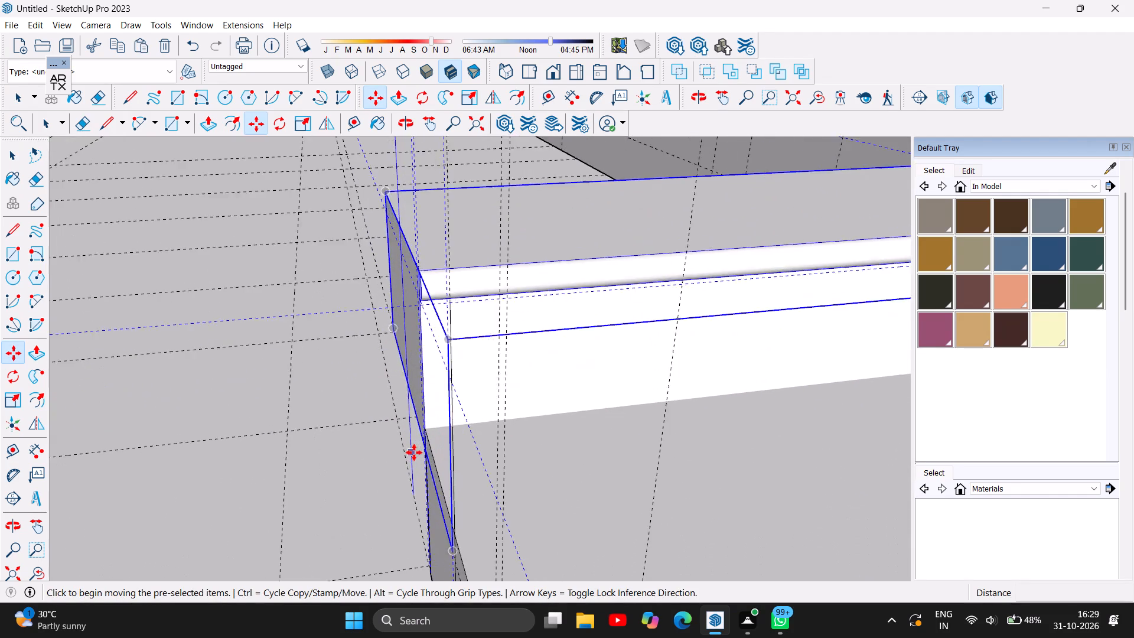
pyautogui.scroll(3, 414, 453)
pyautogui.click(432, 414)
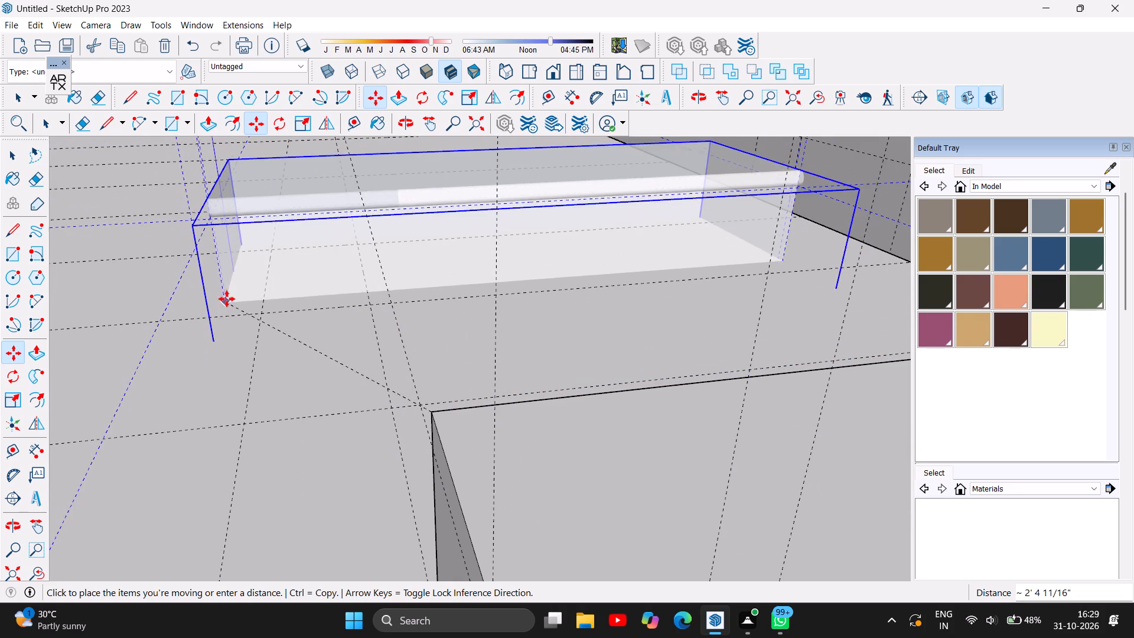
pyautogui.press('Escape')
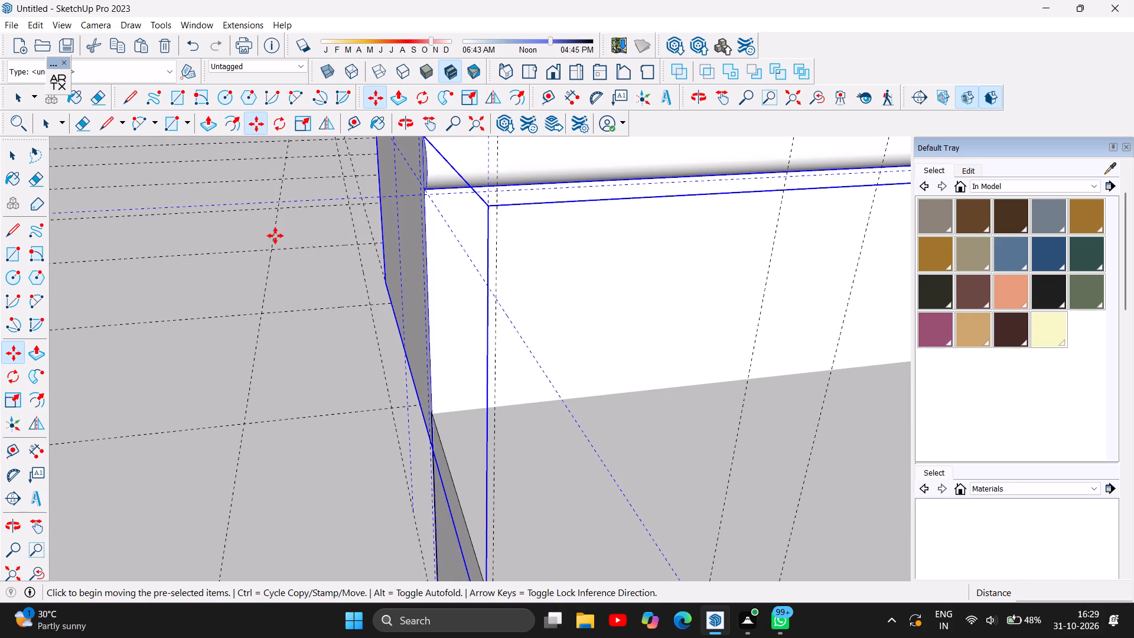
# Undo the last paste, paste the step component again and move its lower front corner onto the first step's top back corner.
pyautogui.hotkey('ctrl', 'z')
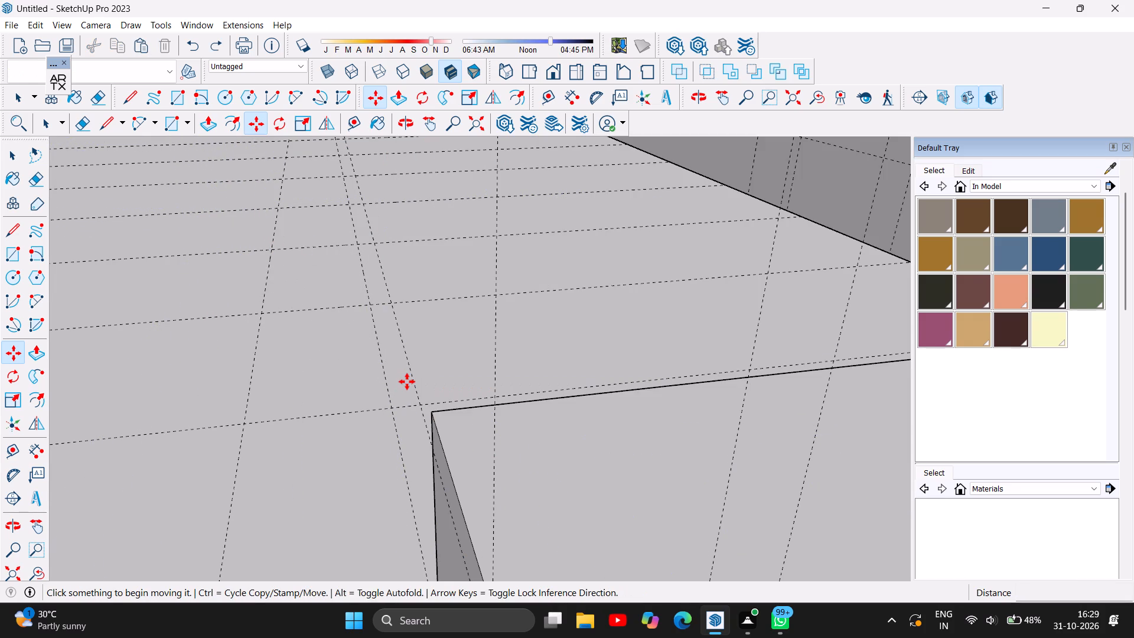
pyautogui.hotkey('ctrl', 'v')
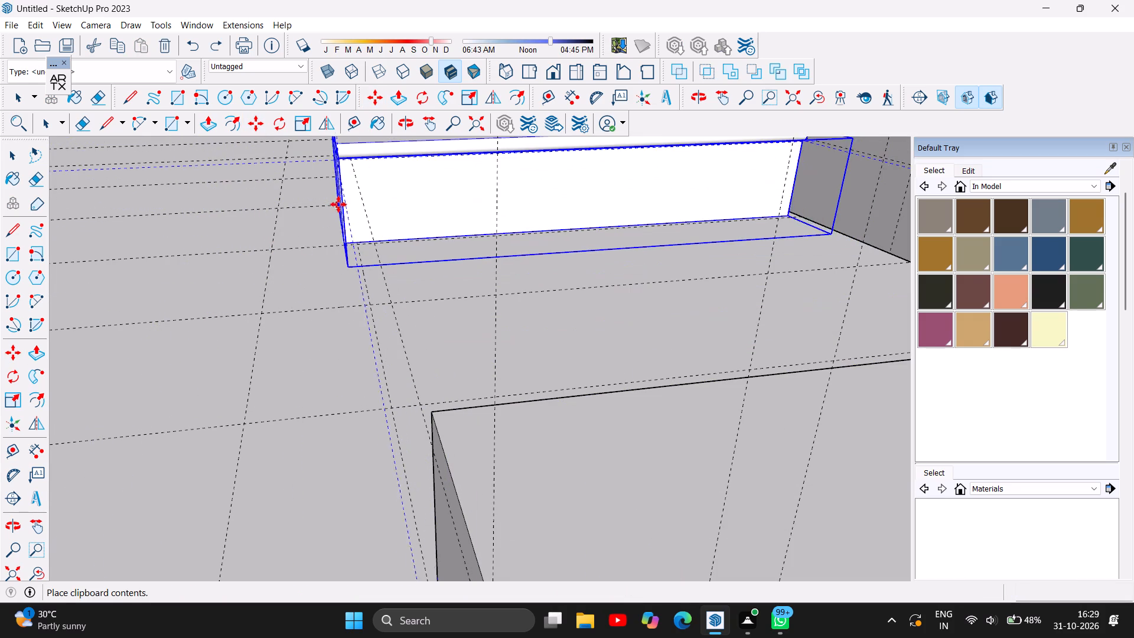
pyautogui.click(333, 207)
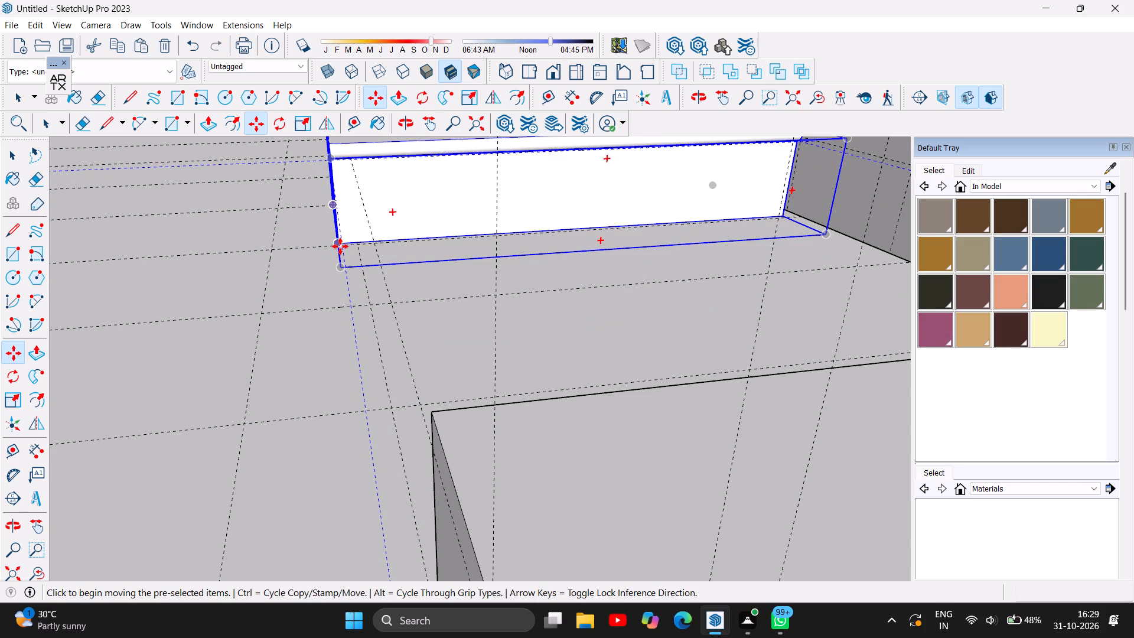
pyautogui.click(340, 246)
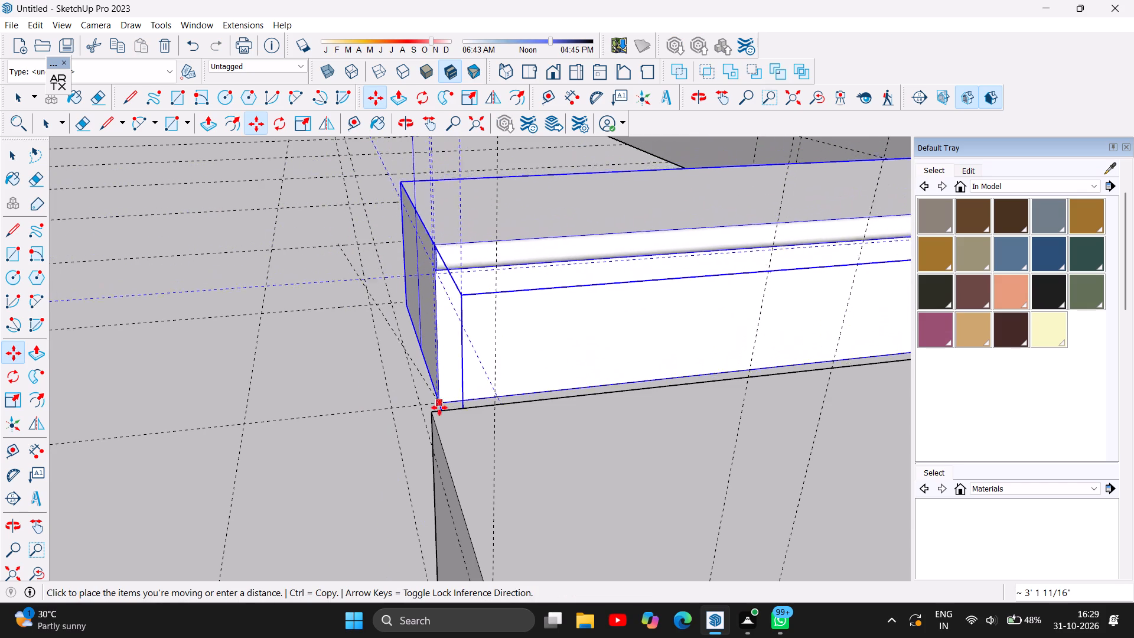
pyautogui.click(436, 413)
pyautogui.scroll(-4, 377, 444)
pyautogui.scroll(1, 376, 445)
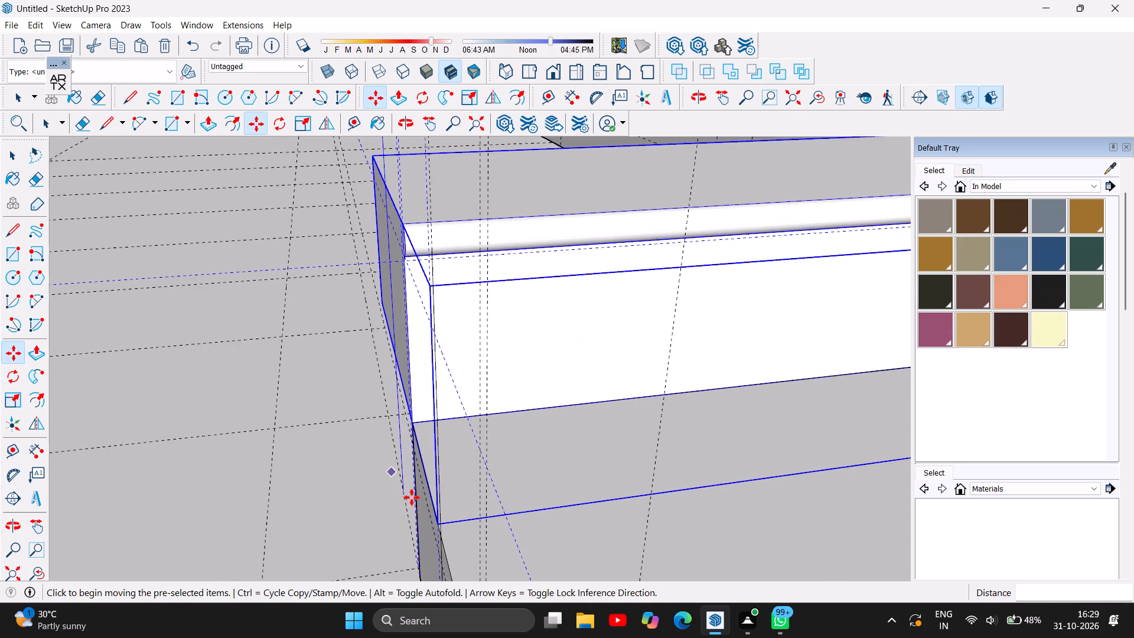
pyautogui.scroll(-13, 434, 520)
pyautogui.scroll(-3, 563, 548)
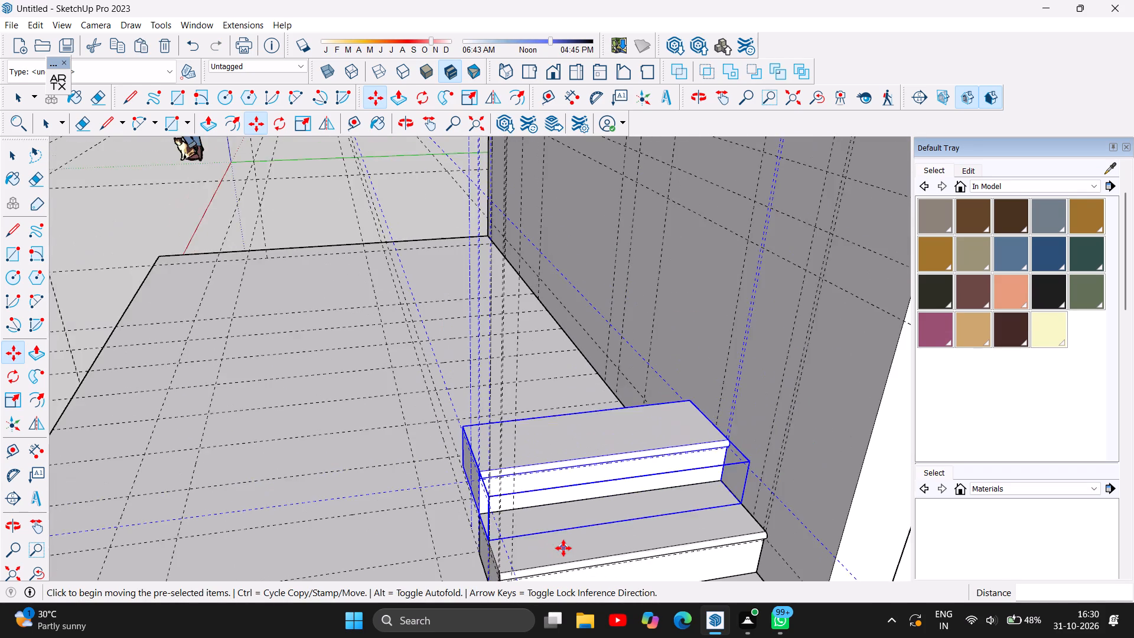
pyautogui.scroll(-3, 563, 548)
pyautogui.scroll(1, 477, 438)
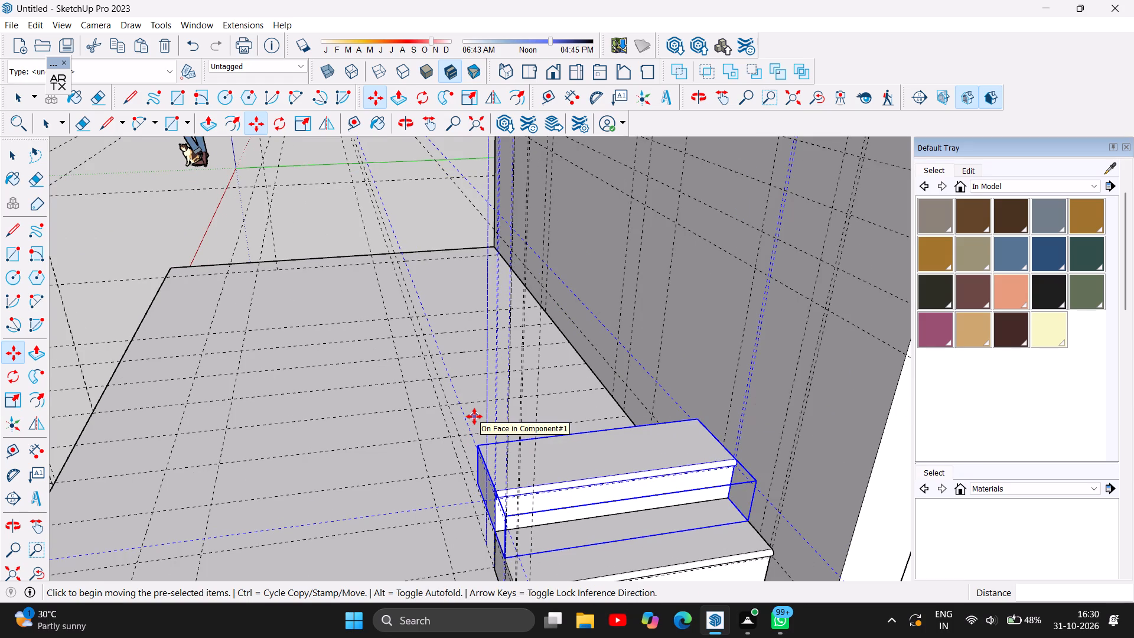
pyautogui.scroll(-2, 405, 386)
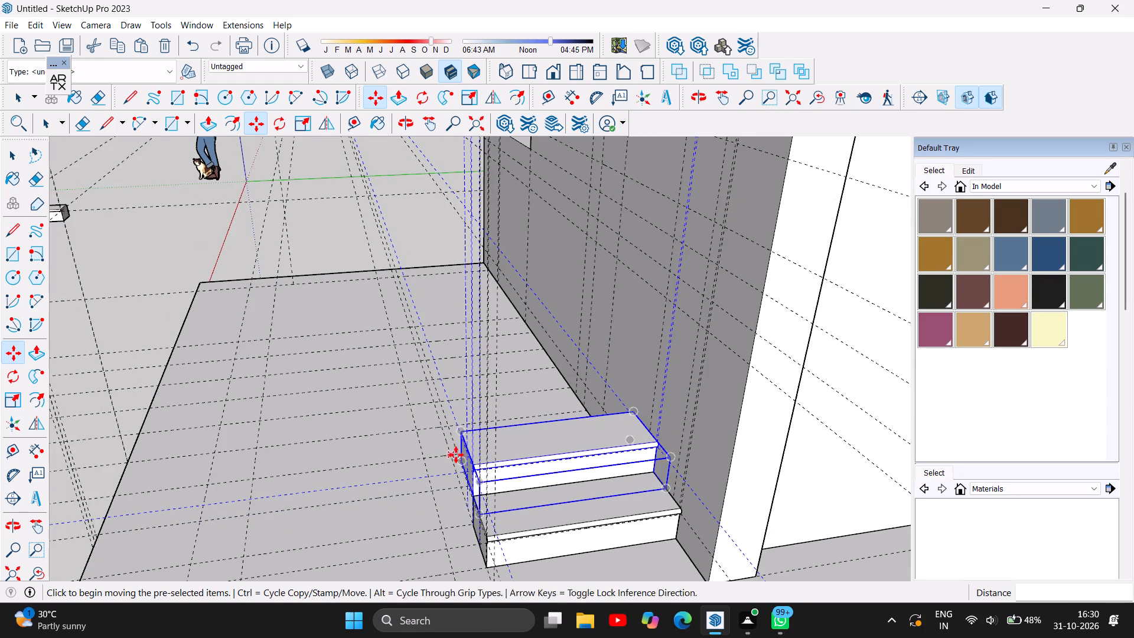
pyautogui.scroll(4, 464, 455)
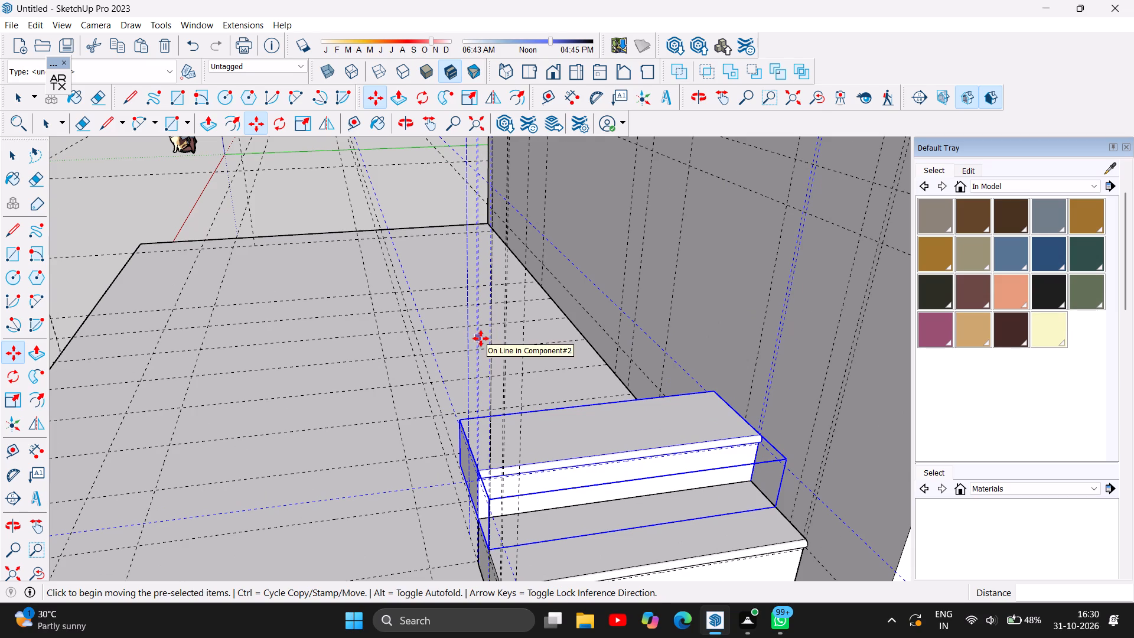
pyautogui.scroll(1, 565, 374)
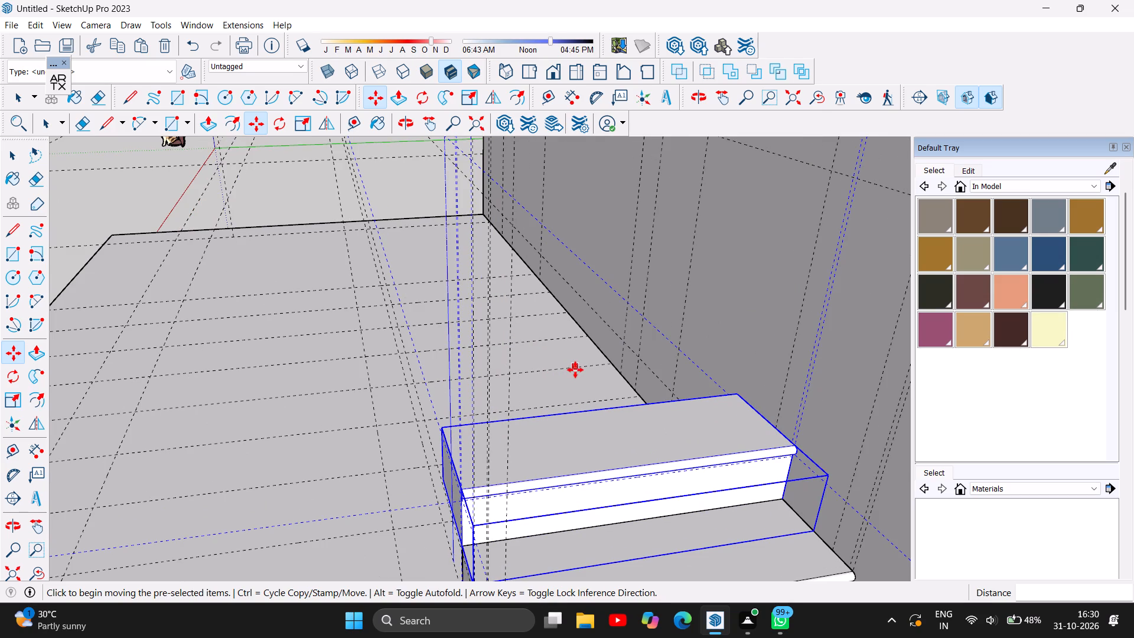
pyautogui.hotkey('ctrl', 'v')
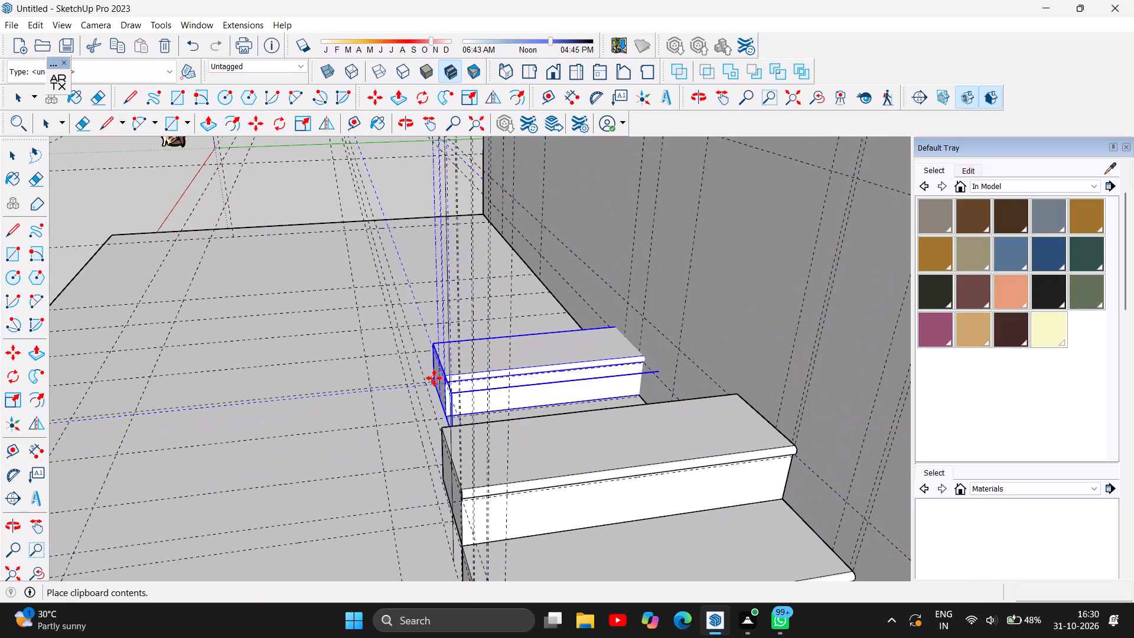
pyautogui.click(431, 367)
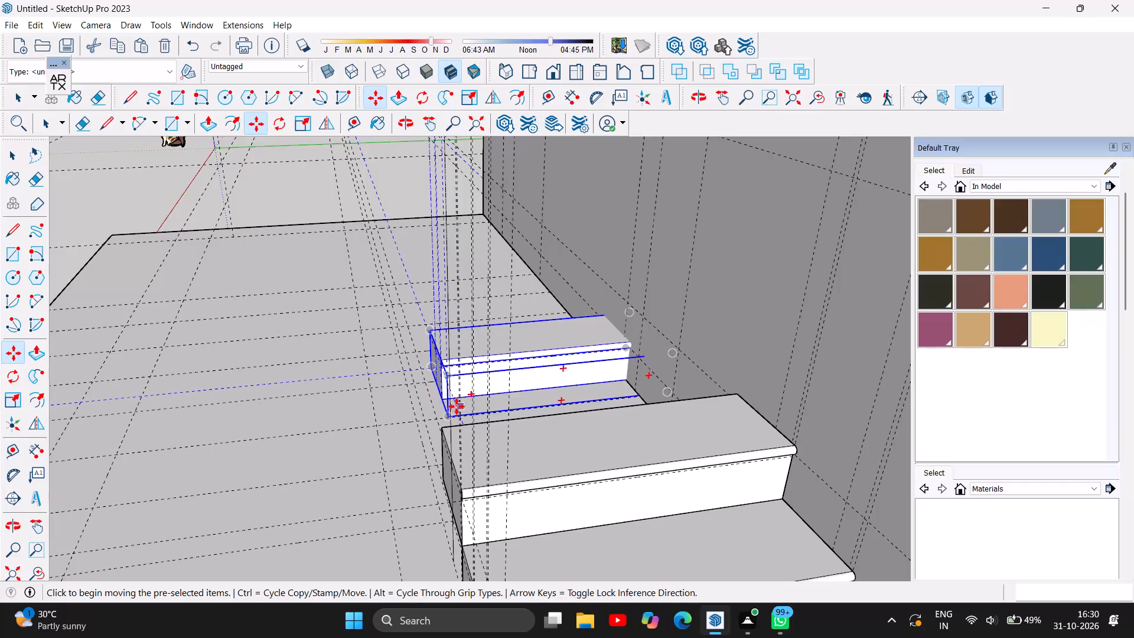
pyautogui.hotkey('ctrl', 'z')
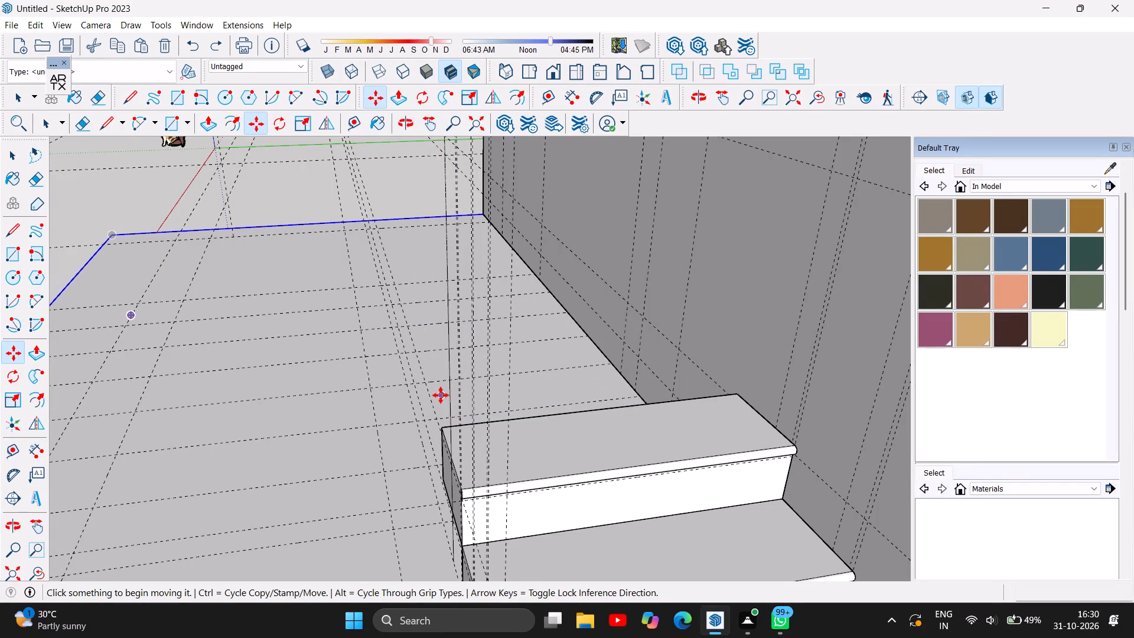
# Paste a third copy of the step component and move its lower front corner onto the second step's top back corner.
pyautogui.hotkey('ctrl', 'v')
pyautogui.click(369, 341)
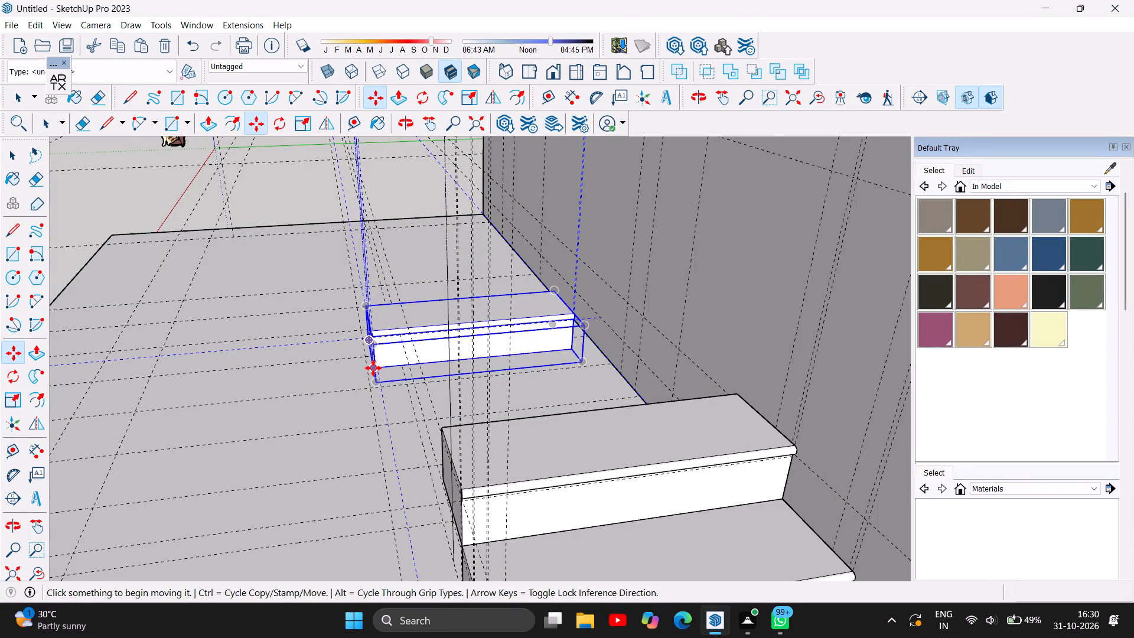
pyautogui.click(373, 368)
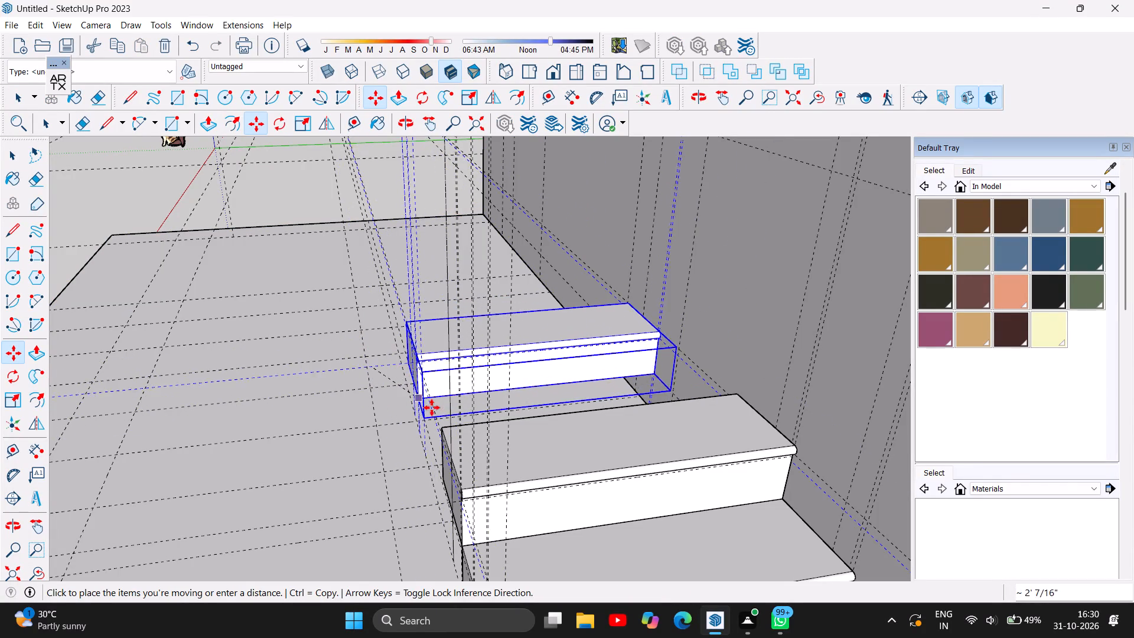
pyautogui.click(444, 427)
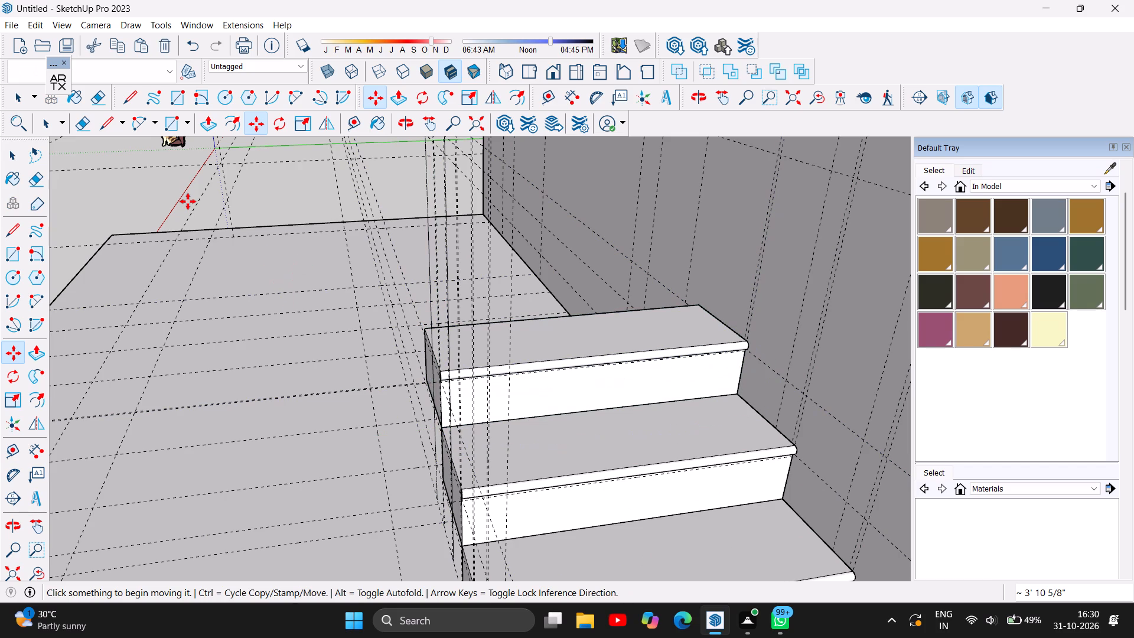
# Paste a fourth copy of the step component and move its lower front corner onto the third step's top back corner.
pyautogui.hotkey('ctrl', 'v')
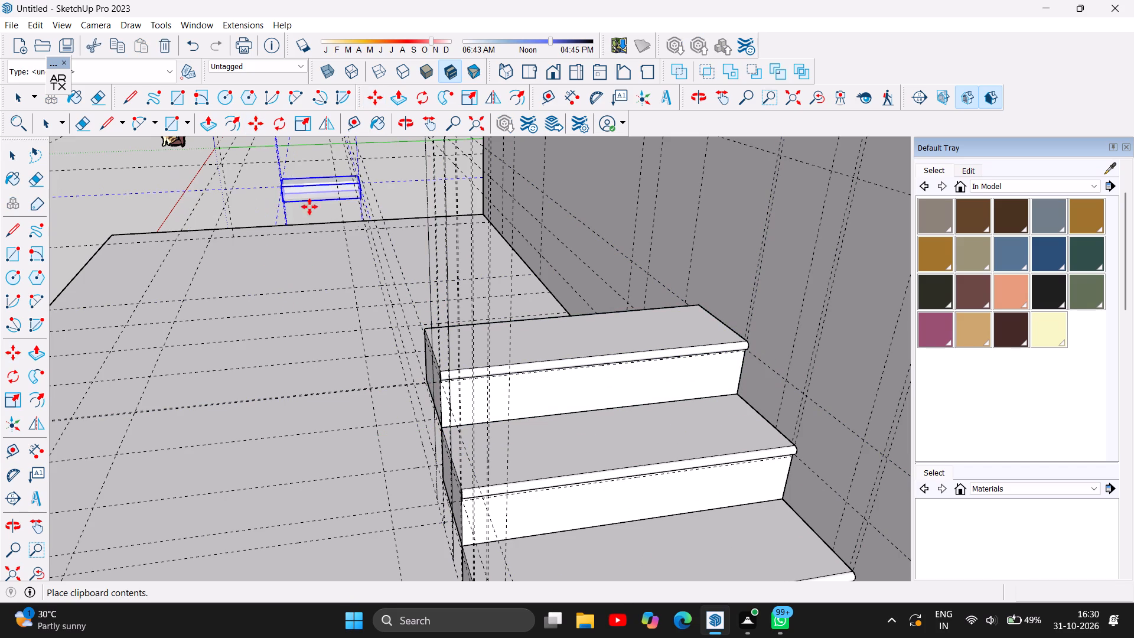
pyautogui.click(434, 324)
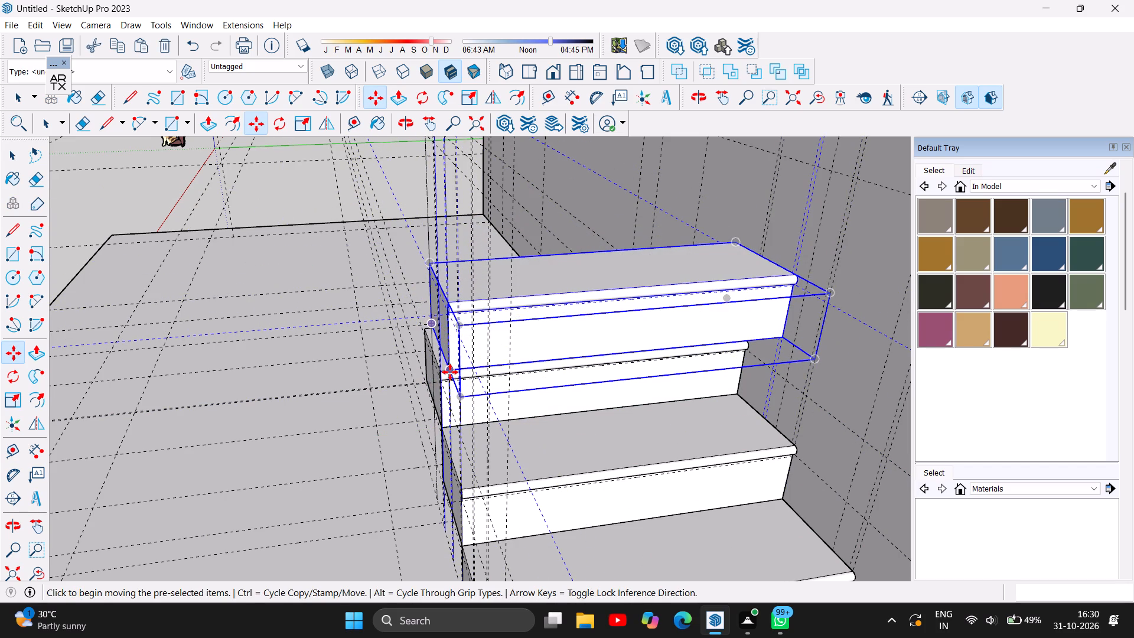
pyautogui.click(450, 372)
pyautogui.click(422, 327)
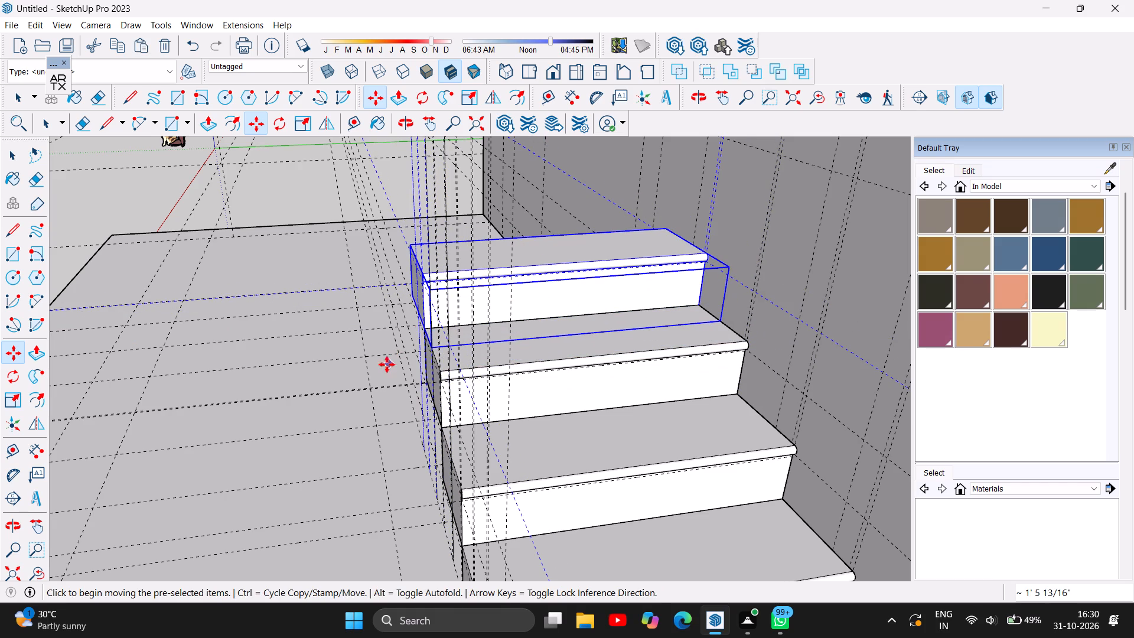
# Paste a fifth copy of the step component and move its lower front corner onto the fourth step's top back corner.
pyautogui.scroll(-4, 383, 372)
pyautogui.scroll(-5, 576, 416)
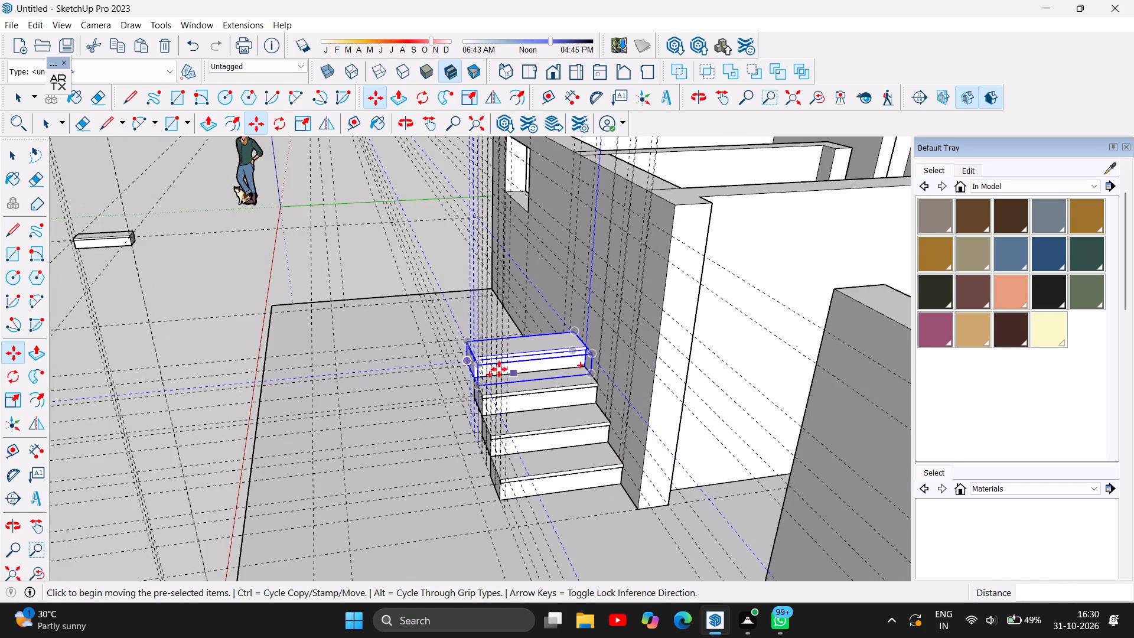
pyautogui.scroll(-3, 418, 331)
pyautogui.scroll(3, 323, 271)
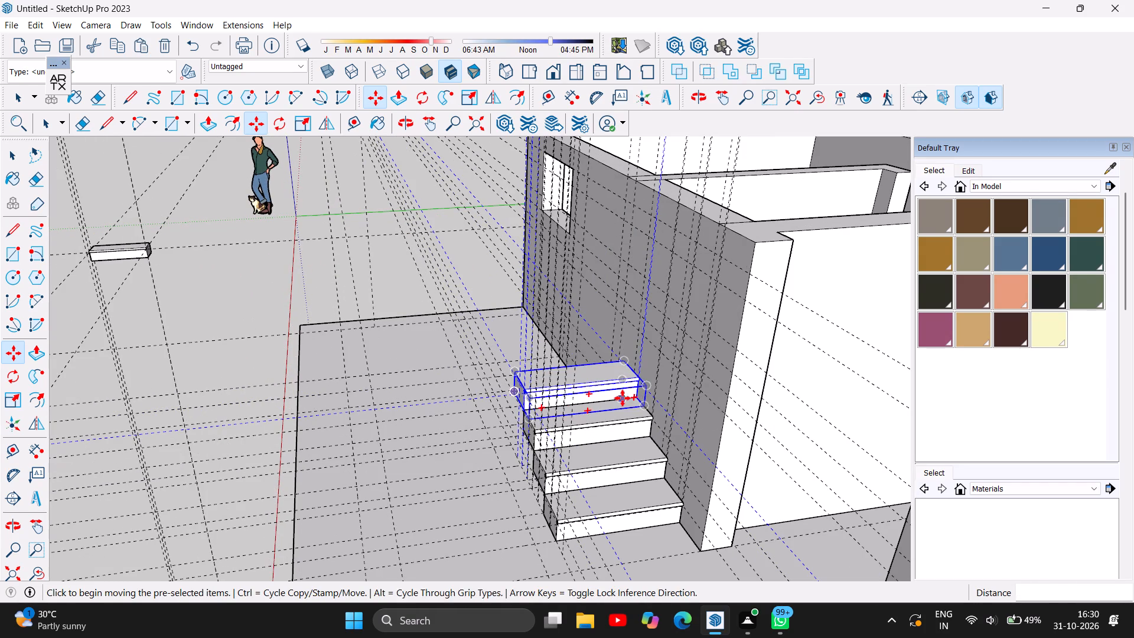
pyautogui.scroll(-3, 451, 332)
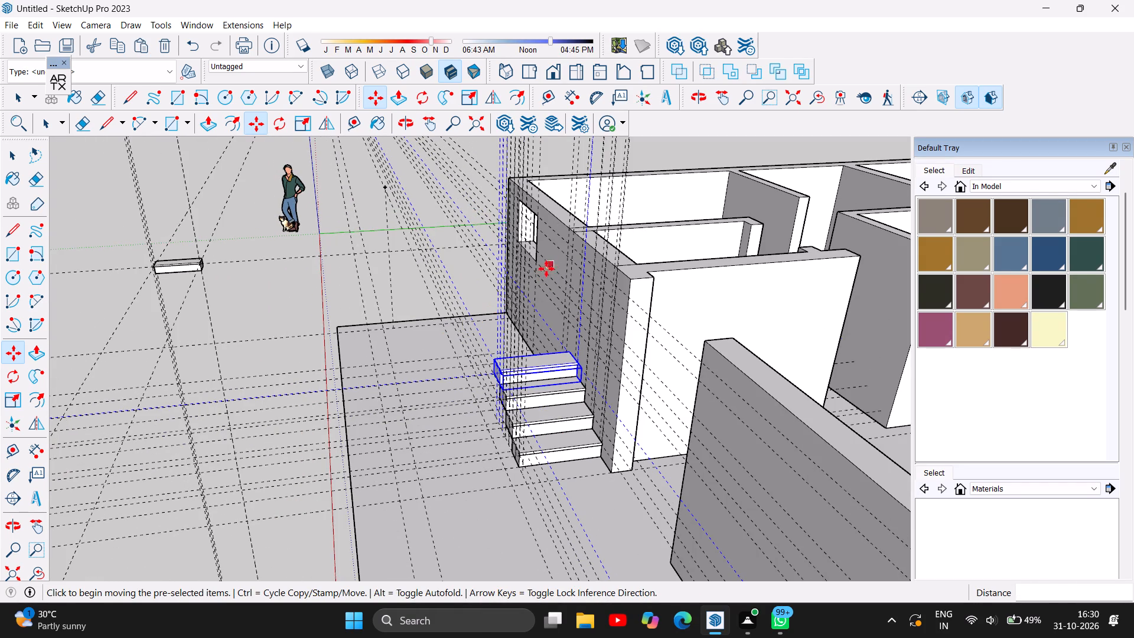
pyautogui.scroll(3, 553, 265)
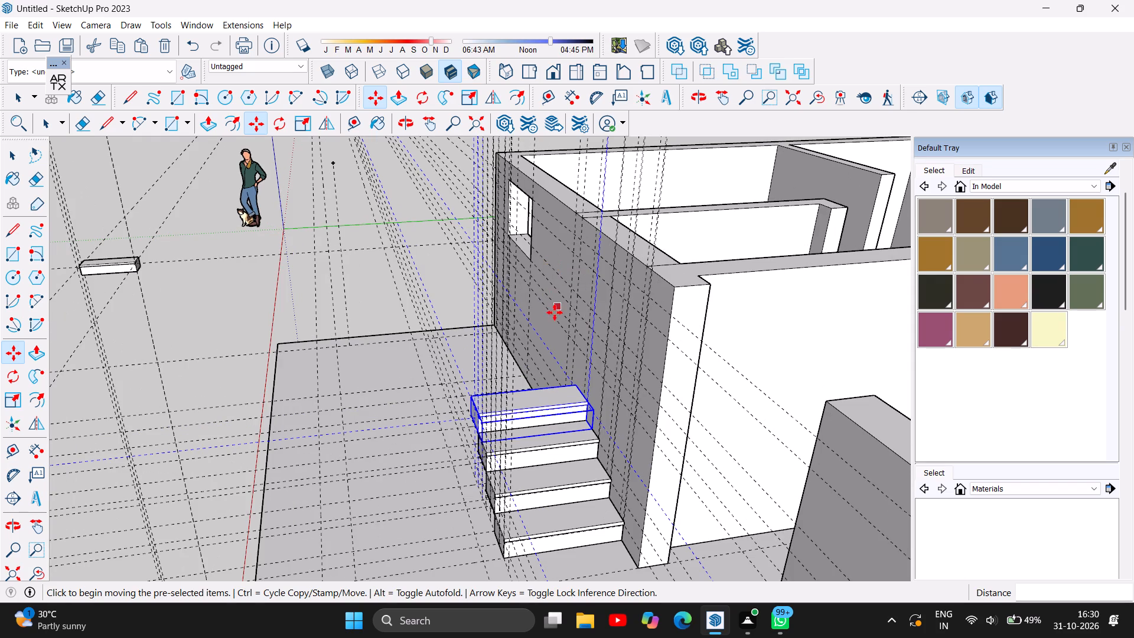
pyautogui.scroll(2, 399, 340)
pyautogui.scroll(-2, 399, 340)
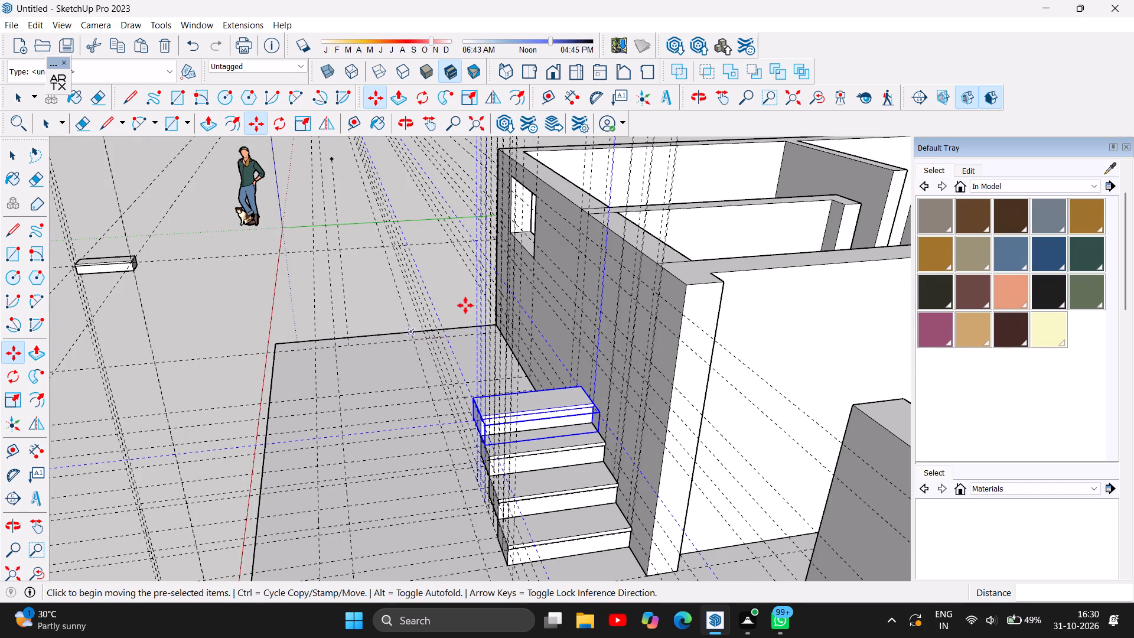
pyautogui.scroll(1, 472, 301)
pyautogui.hotkey('ctrl', 'v')
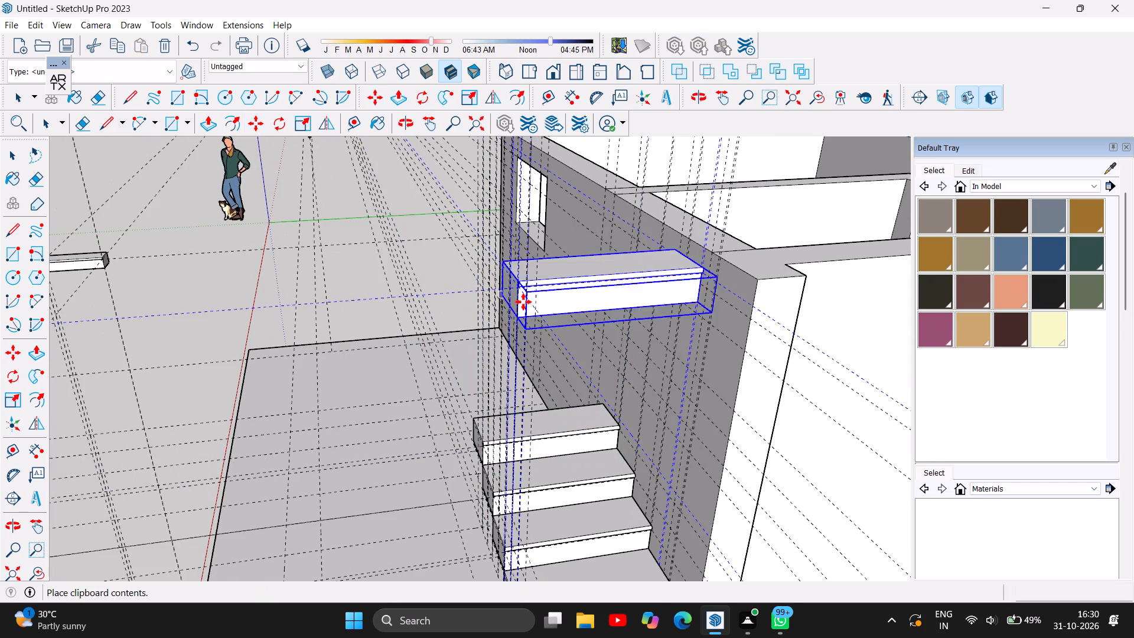
pyautogui.click(463, 390)
pyautogui.click(467, 411)
pyautogui.click(476, 418)
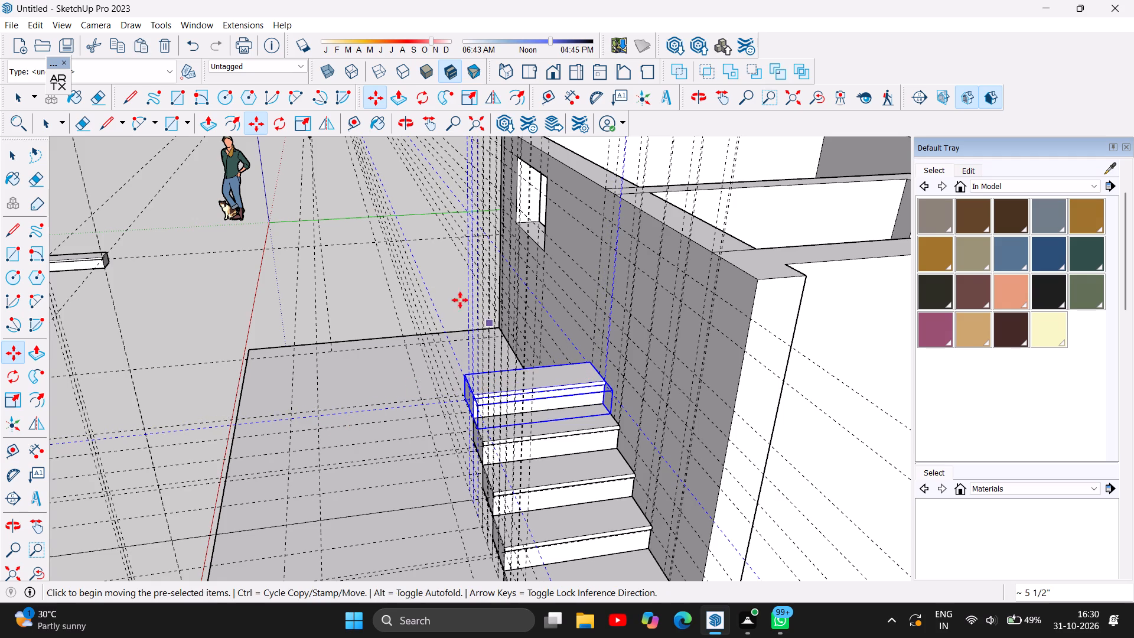
# Delete all the dashed guide lines in the model.
pyautogui.scroll(-3, 414, 370)
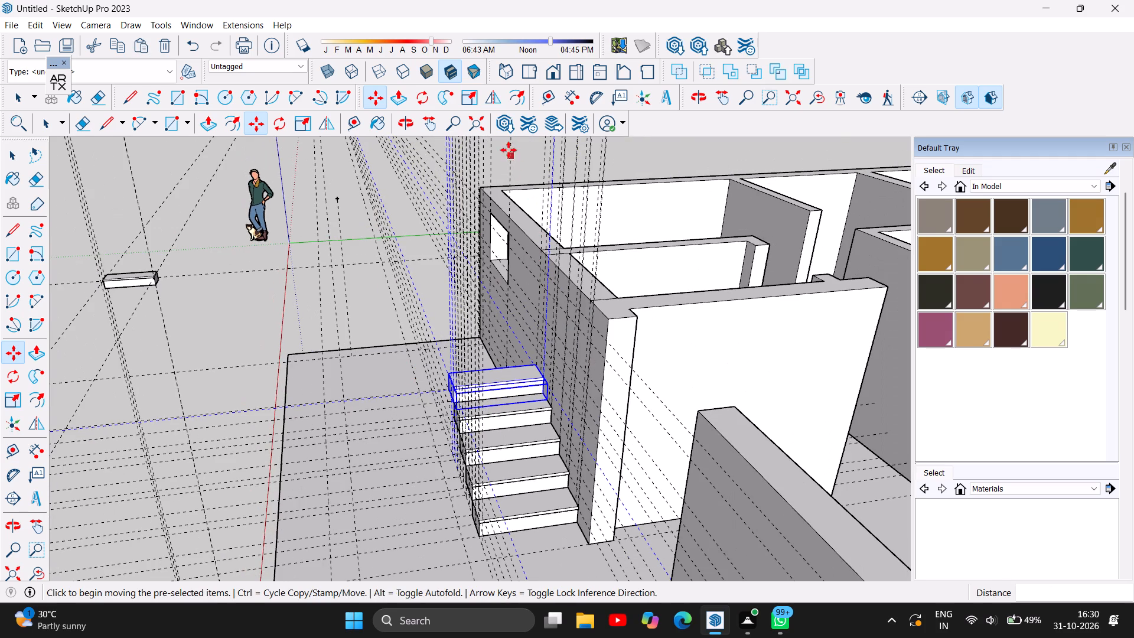
pyautogui.click(45, 23)
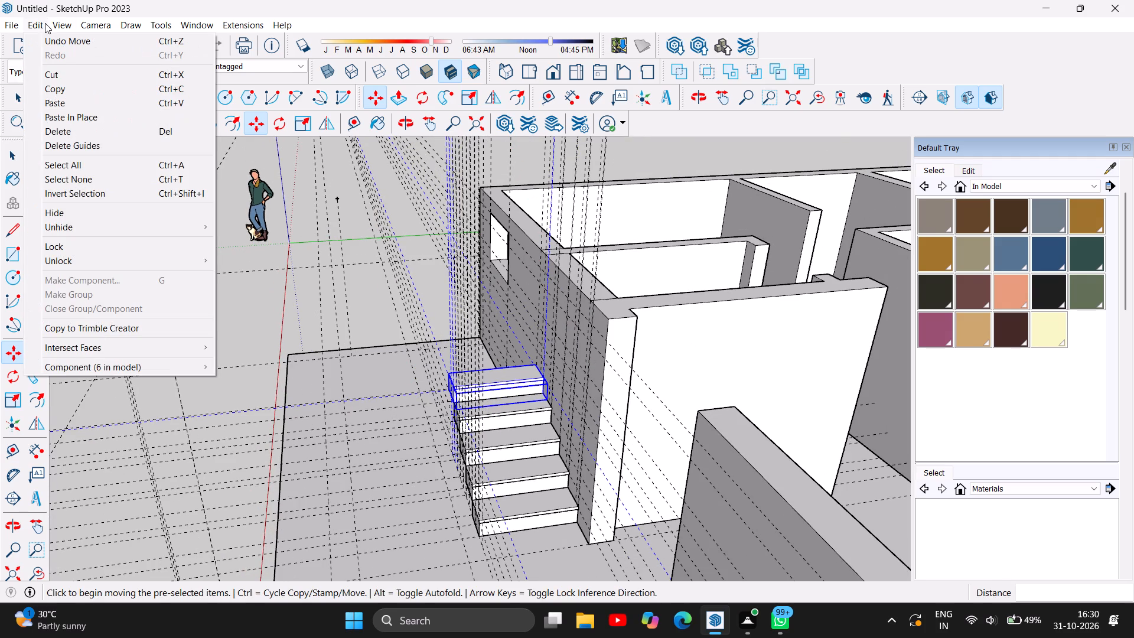
pyautogui.click(81, 144)
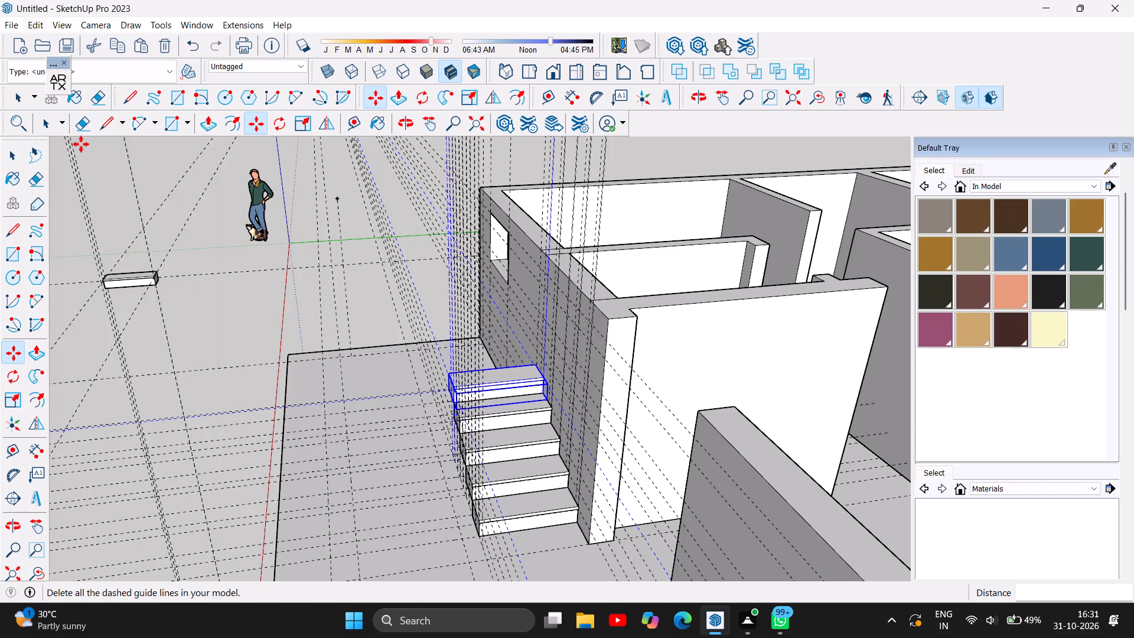
# Examine the stacked steps against the house's outer wall from the porch side, overall and close up.
pyautogui.scroll(-6, 566, 379)
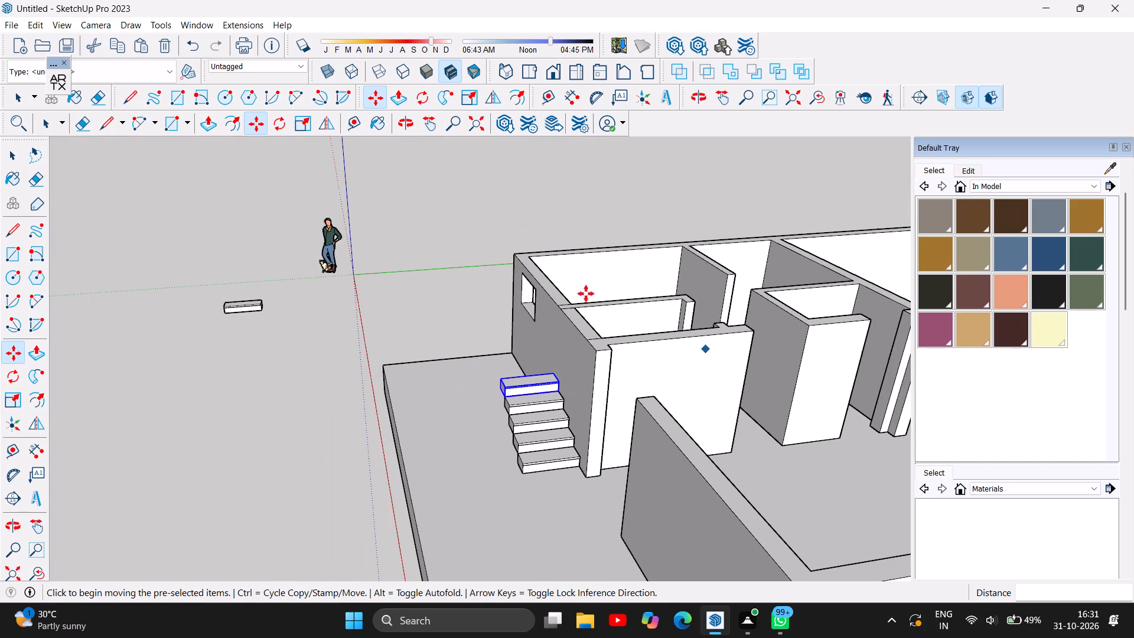
pyautogui.scroll(-3, 346, 347)
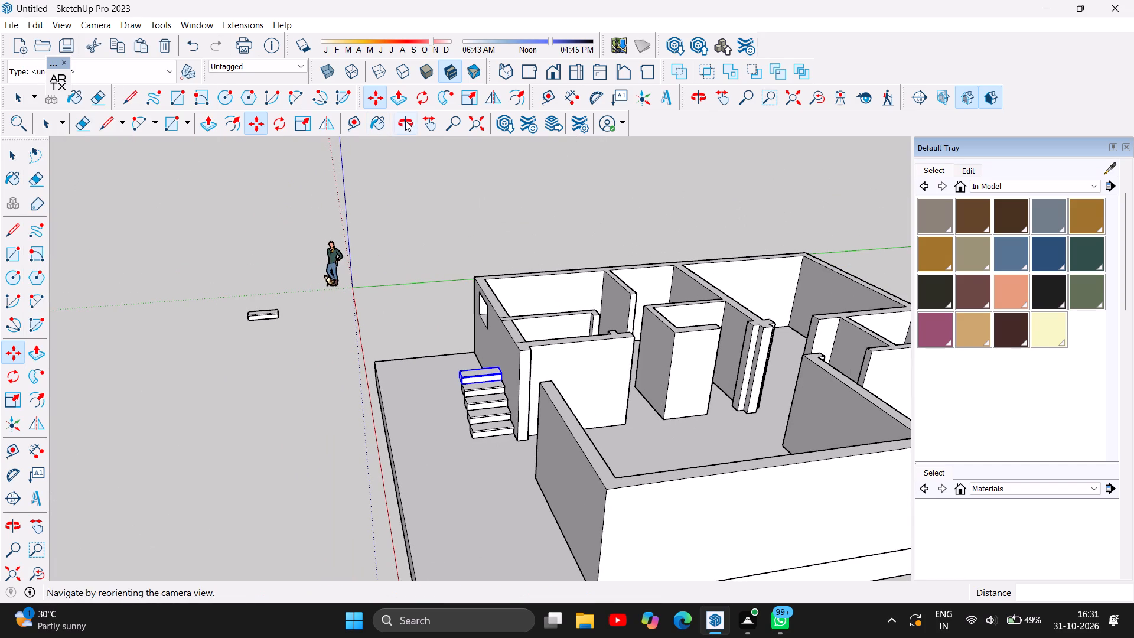
pyautogui.click(405, 121)
pyautogui.moveTo(406, 327); pyautogui.dragTo(661, 369)
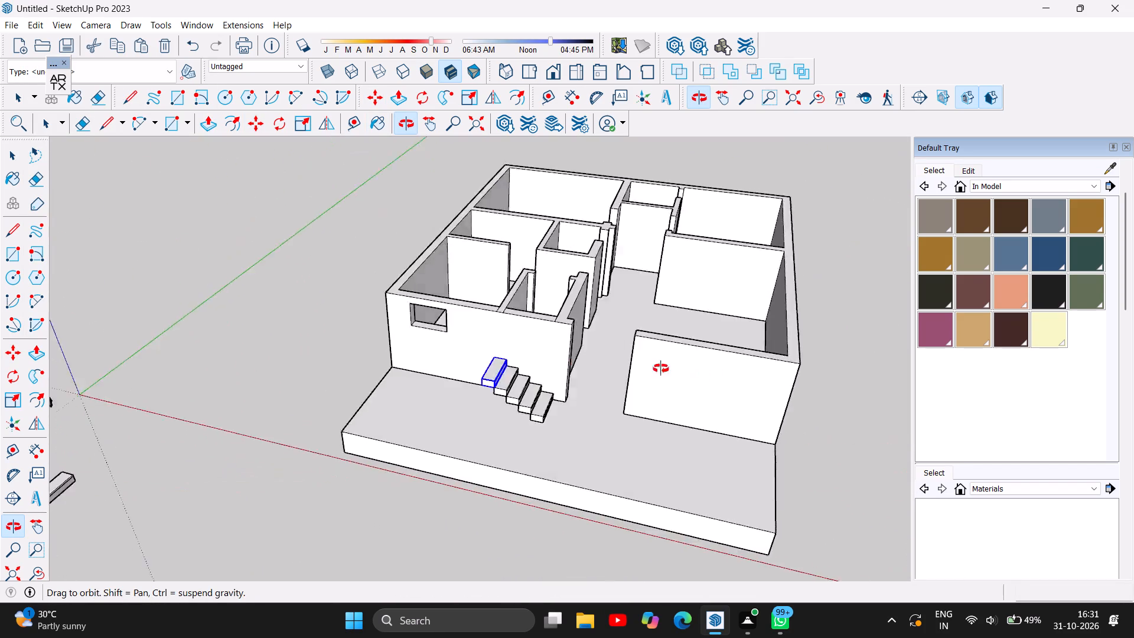
pyautogui.moveTo(661, 369); pyautogui.dragTo(650, 289)
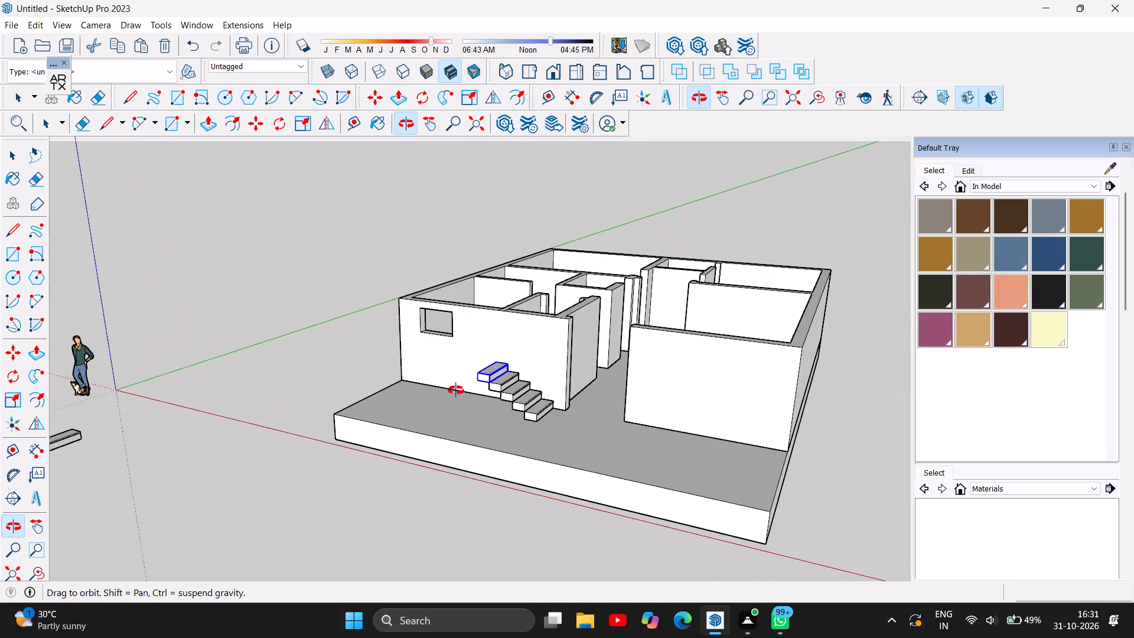
pyautogui.scroll(10, 513, 359)
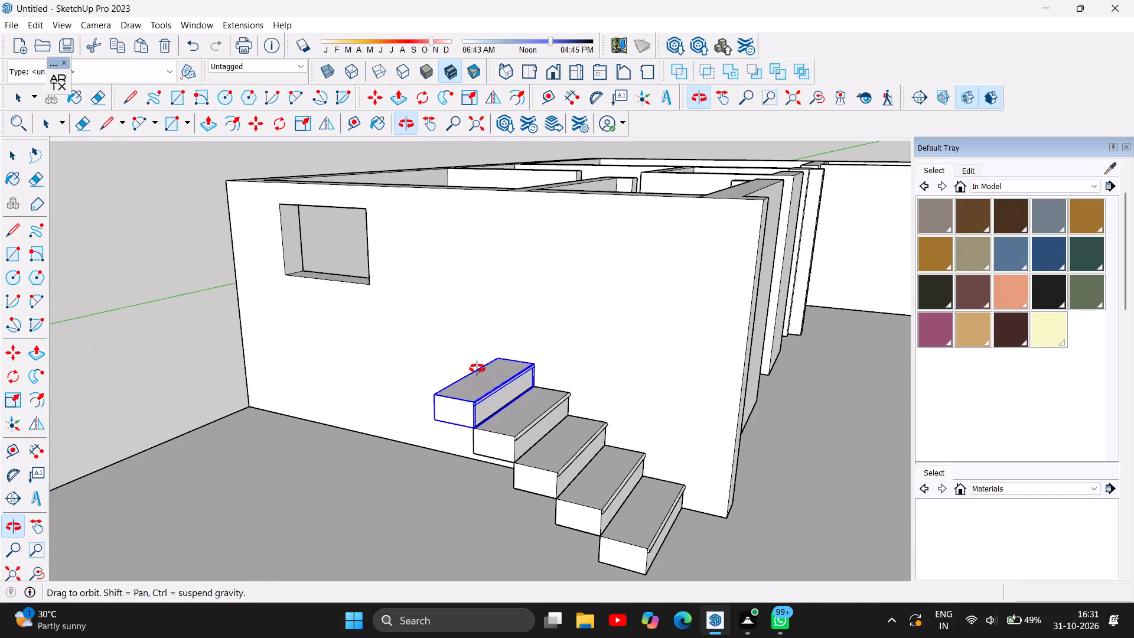
pyautogui.scroll(2, 477, 369)
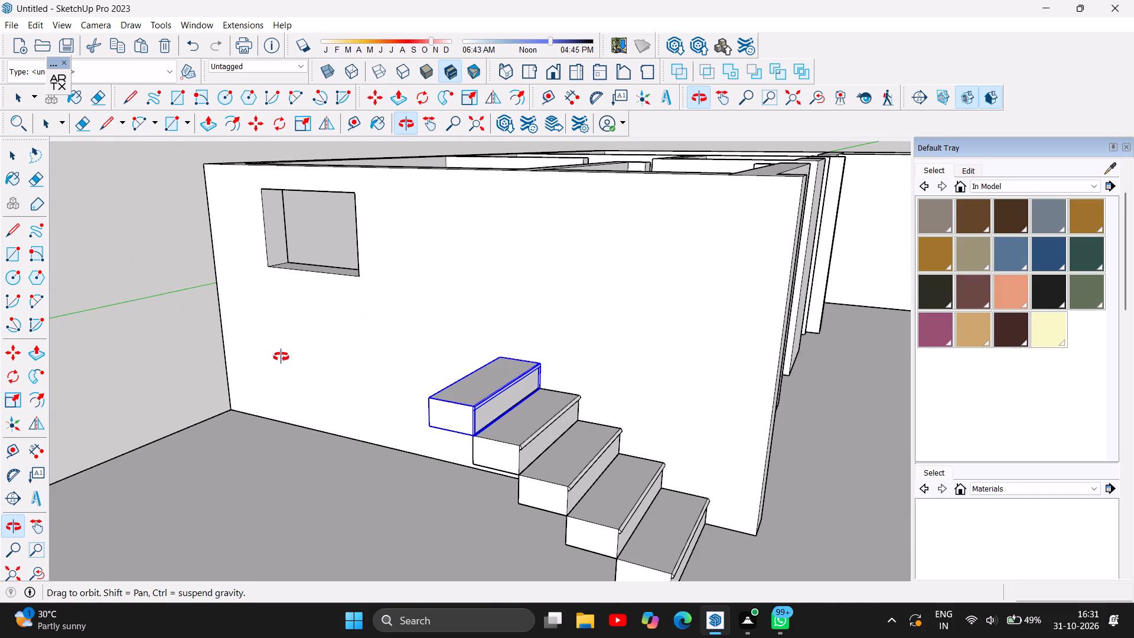
# Undo the guide deletion and every placement of the step copies on the porch against the outer wall.
pyautogui.scroll(-5, 322, 324)
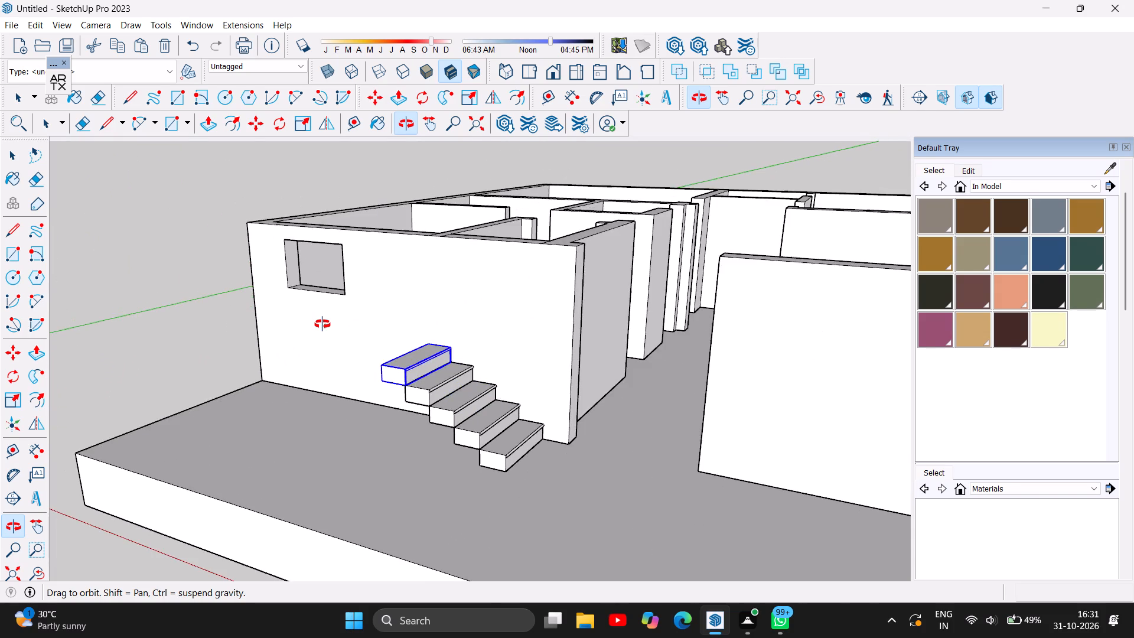
pyautogui.scroll(-3, 322, 324)
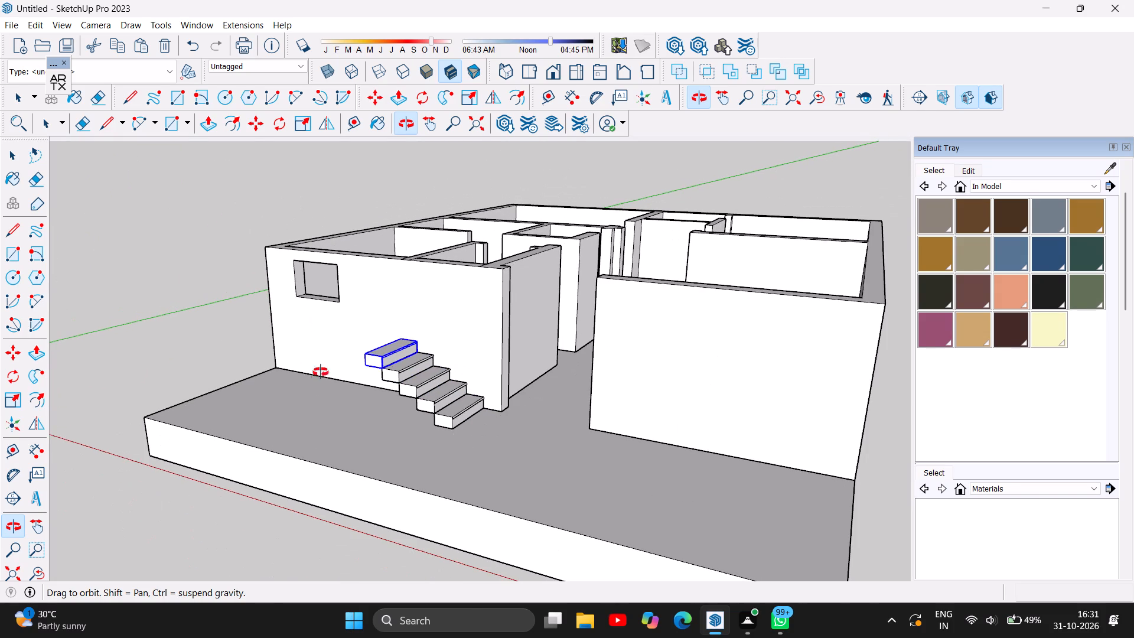
pyautogui.moveTo(313, 377); pyautogui.dragTo(487, 459)
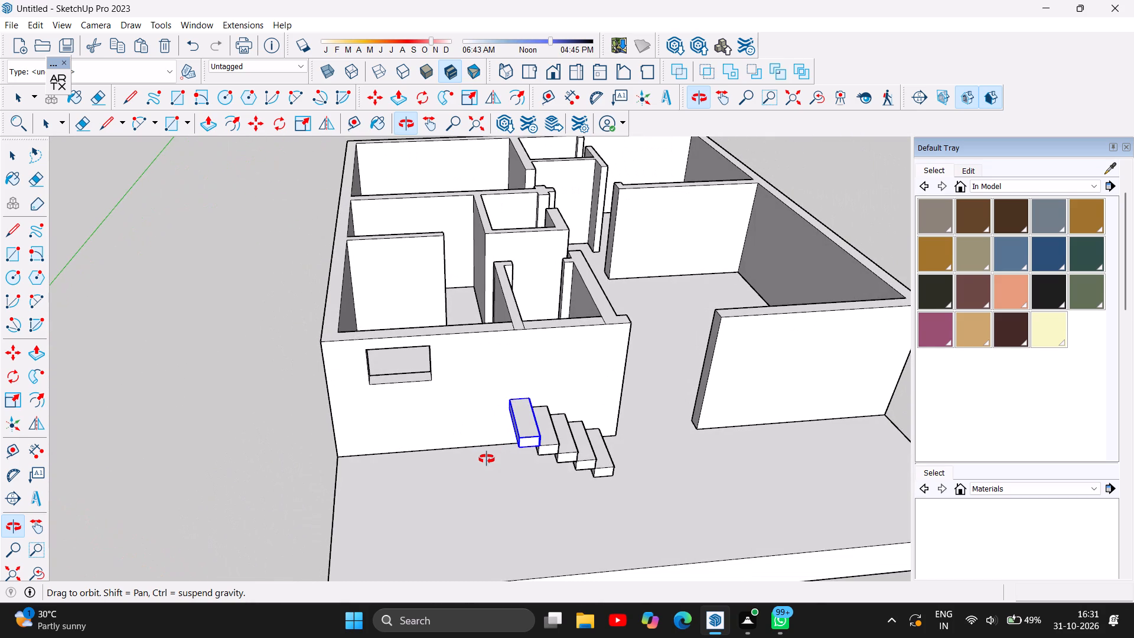
pyautogui.moveTo(487, 459); pyautogui.dragTo(320, 431)
pyautogui.hotkey('ctrl', 'z')
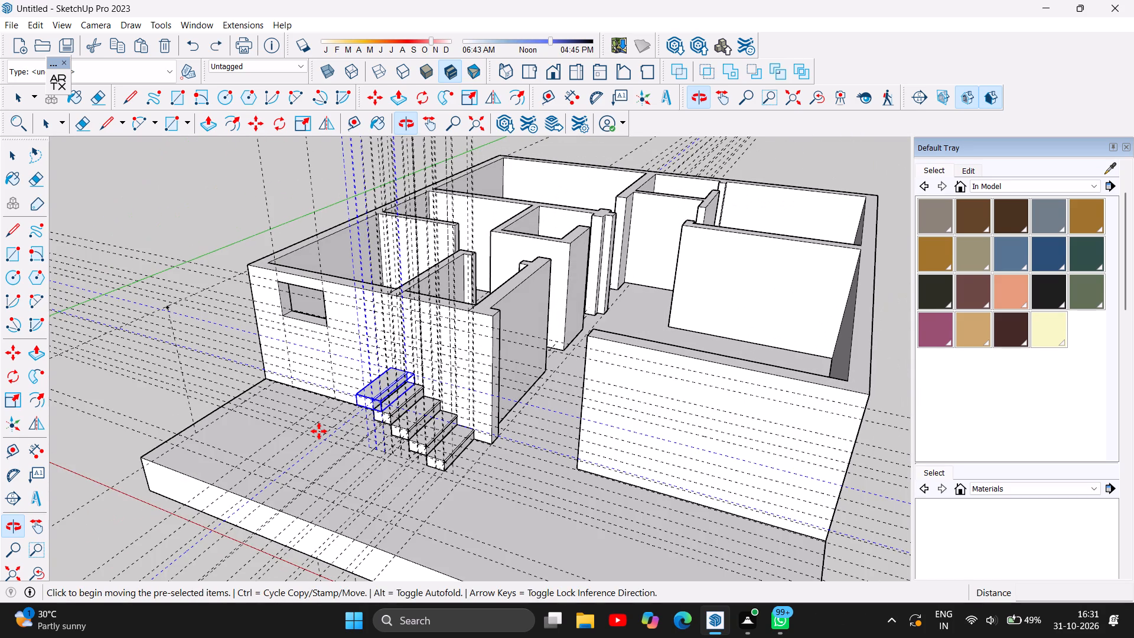
pyautogui.hotkey('ctrl', 'z')
pyautogui.hotkey('ctrl', 'z')
pyautogui.hotkey('ctrl', 'z')
pyautogui.hotkey('ctrl', 'z')
pyautogui.hotkey('ctrl', 'z')
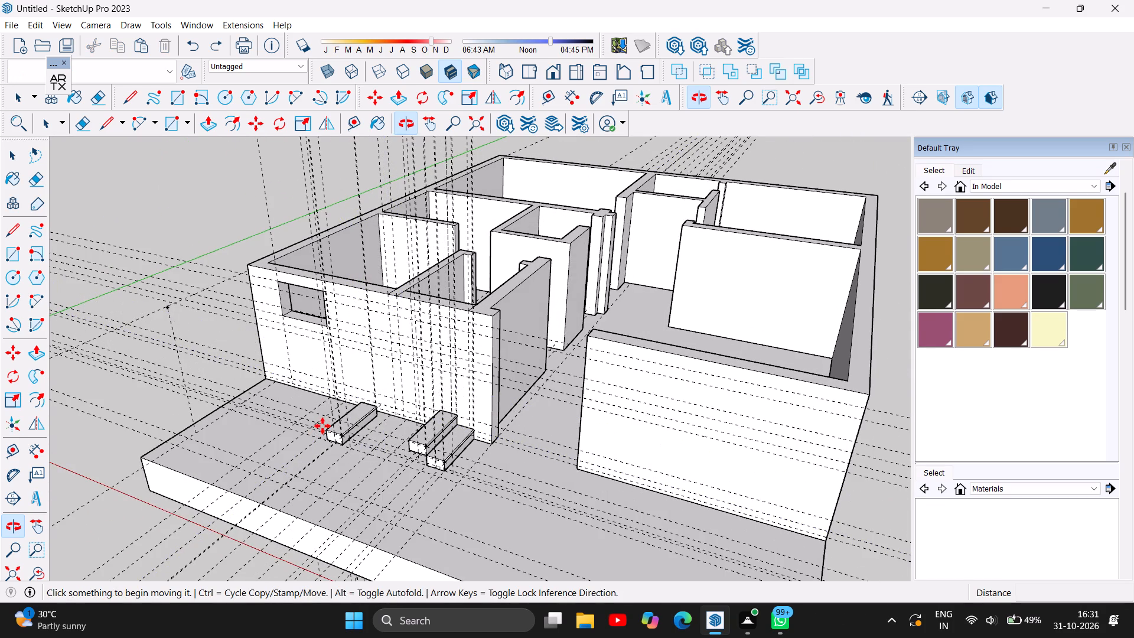
pyautogui.hotkey('ctrl', 'z')
pyautogui.hotkey('ctrl', 'z')
pyautogui.hotkey('ctrl', 'z')
pyautogui.hotkey('ctrl', 'z')
pyautogui.hotkey('ctrl', 'z')
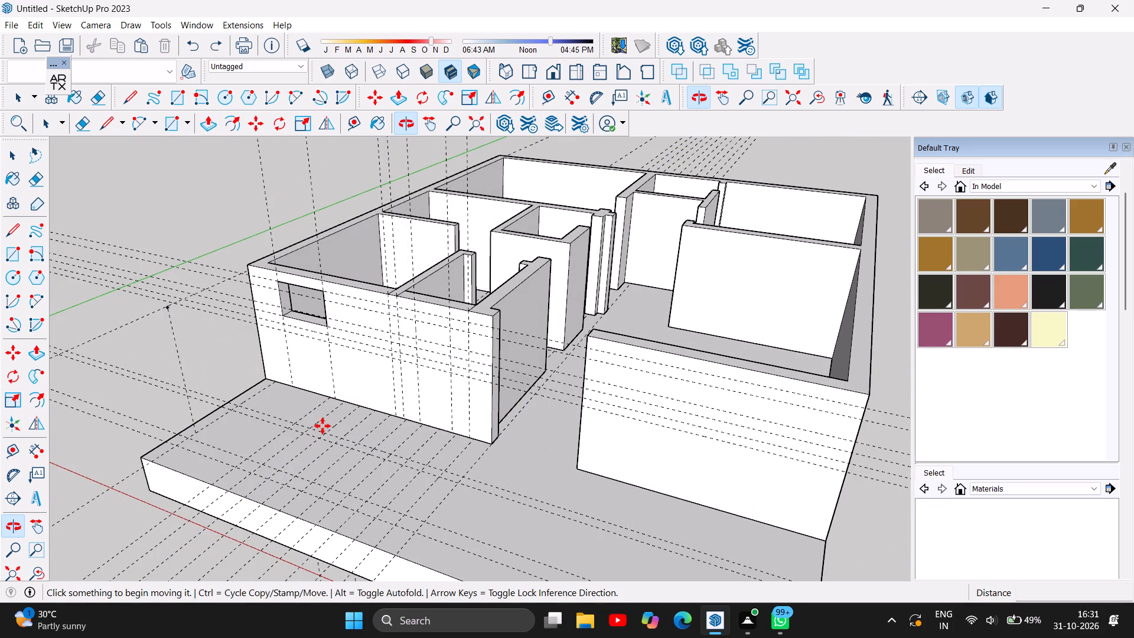
# Paste a copy of the step component on the porch floor and move it about 1' 1/2" along the guide parallel to the outer wall.
pyautogui.scroll(-1, 322, 426)
pyautogui.scroll(-6, 754, 440)
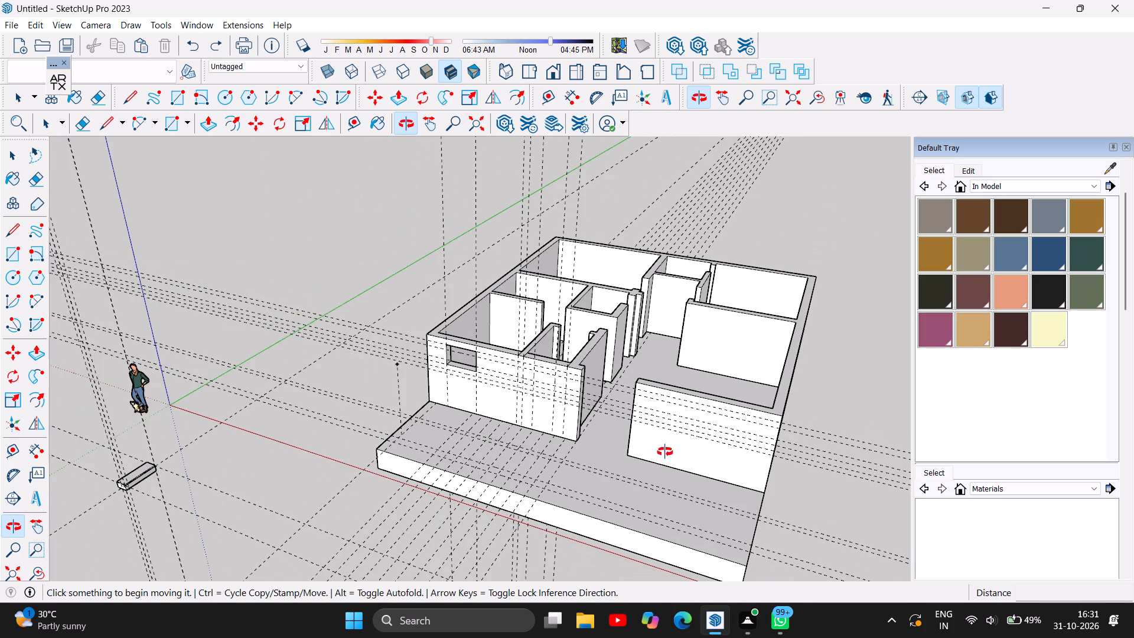
pyautogui.scroll(8, 605, 452)
pyautogui.scroll(1, 544, 479)
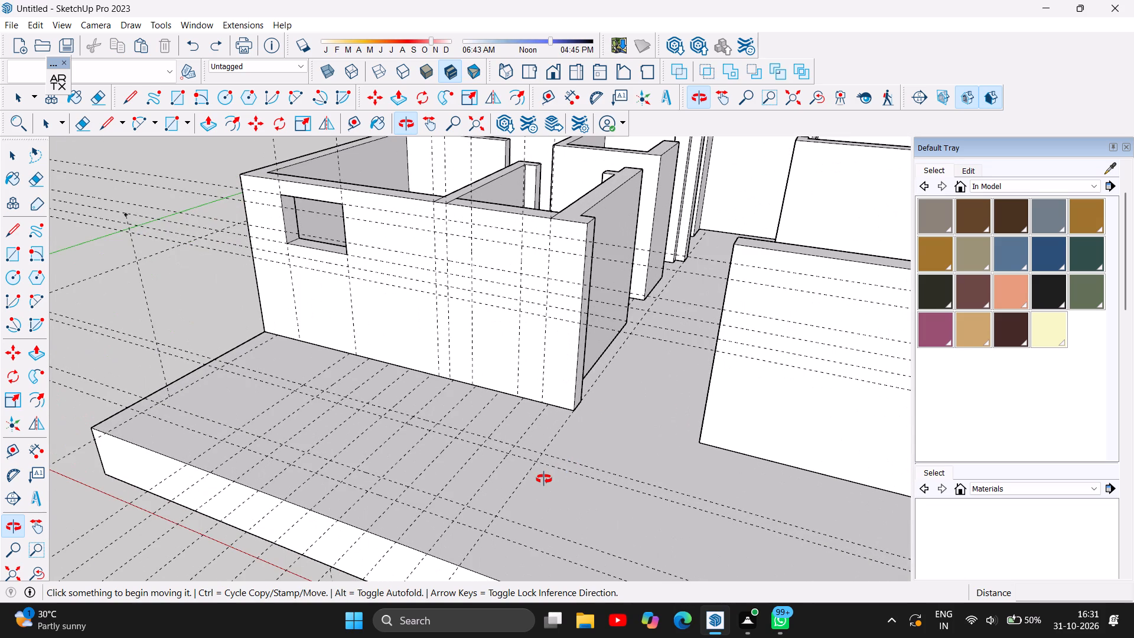
pyautogui.hotkey('ctrl', 'v')
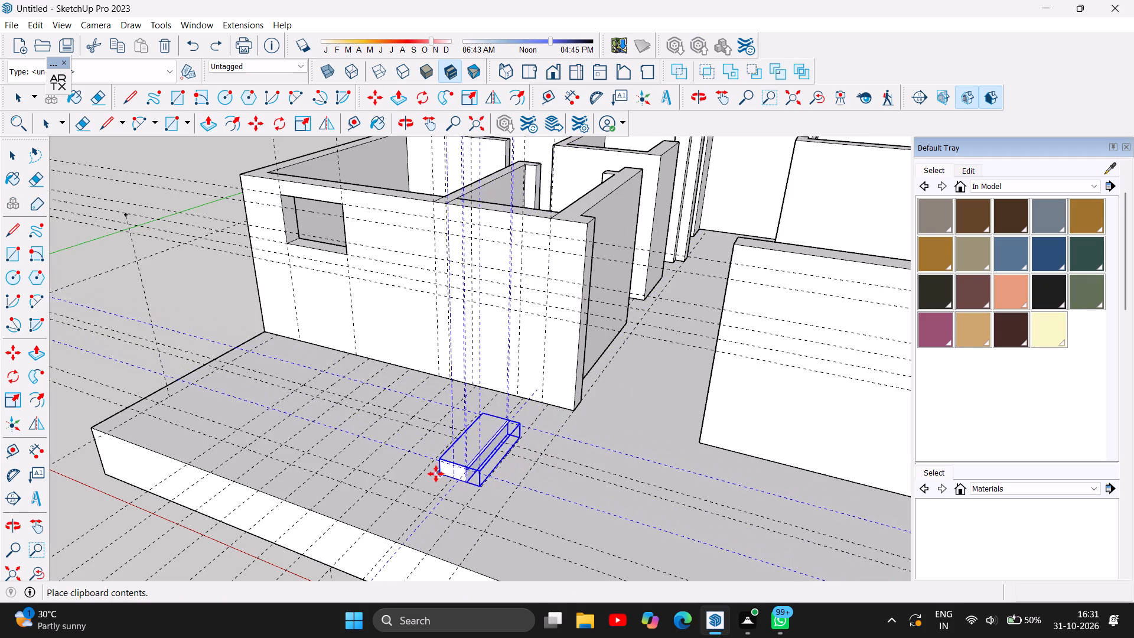
pyautogui.click(409, 483)
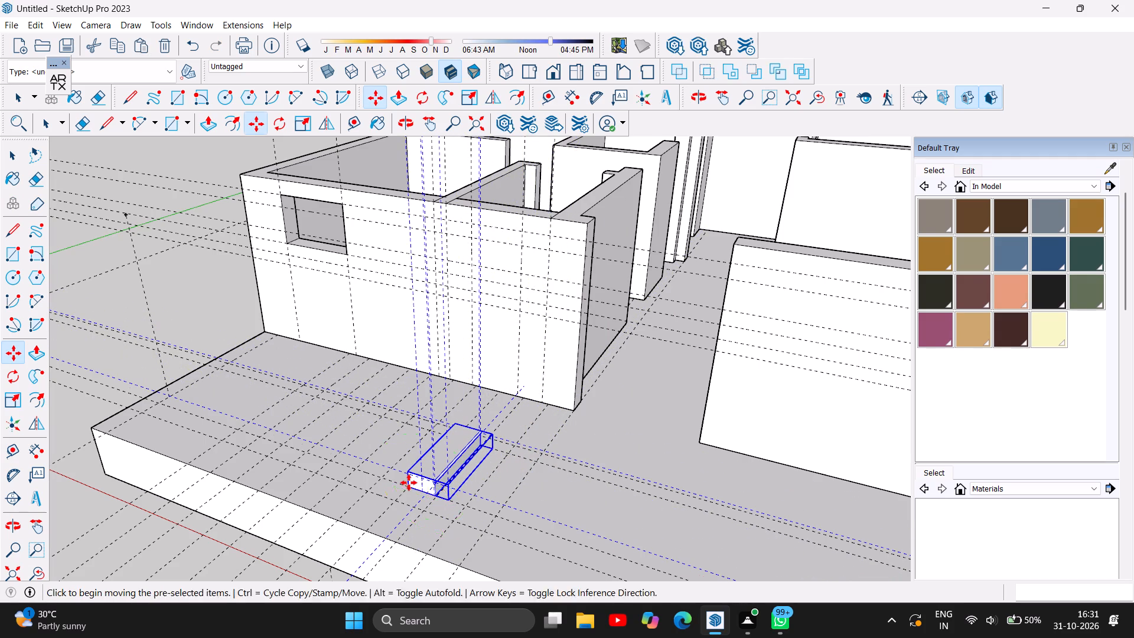
pyautogui.scroll(11, 461, 498)
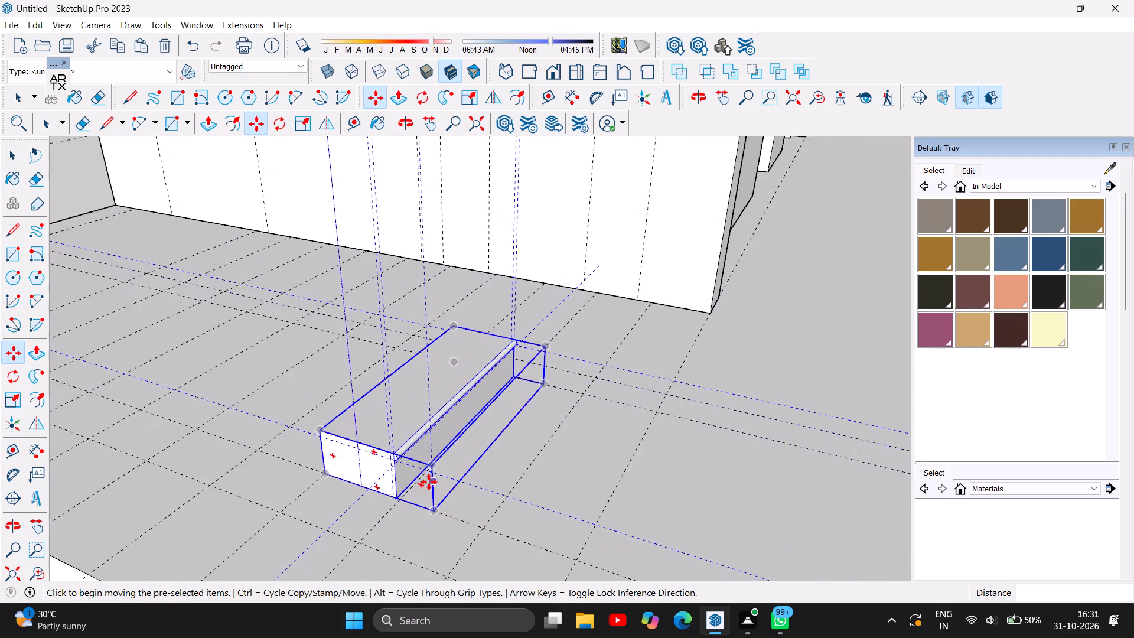
pyautogui.scroll(2, 429, 482)
pyautogui.scroll(-4, 431, 481)
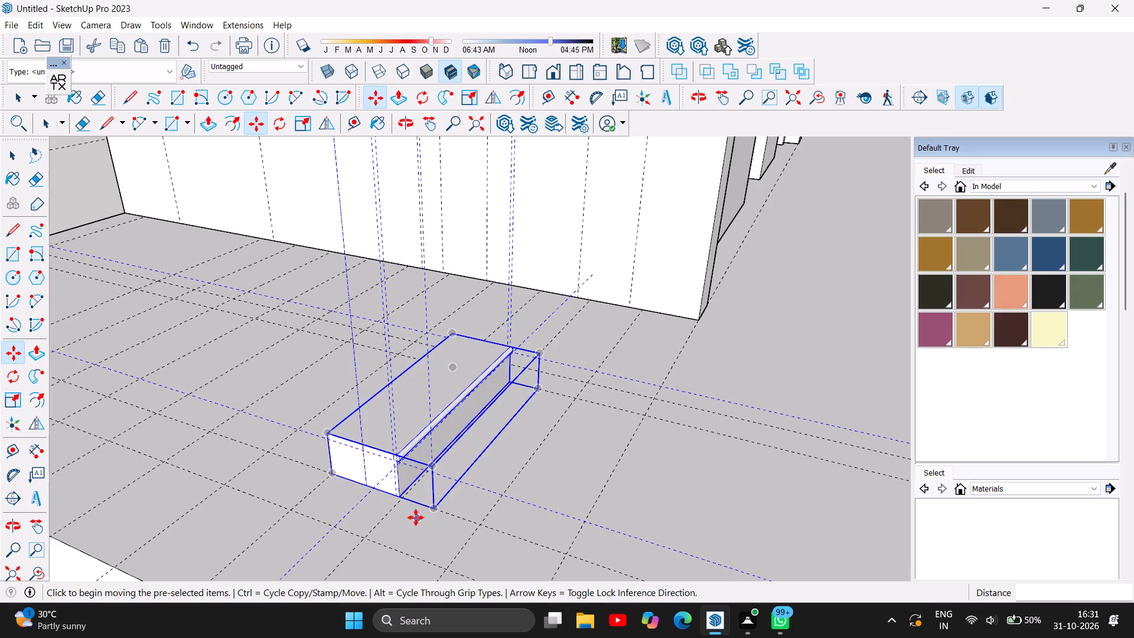
pyautogui.click(399, 496)
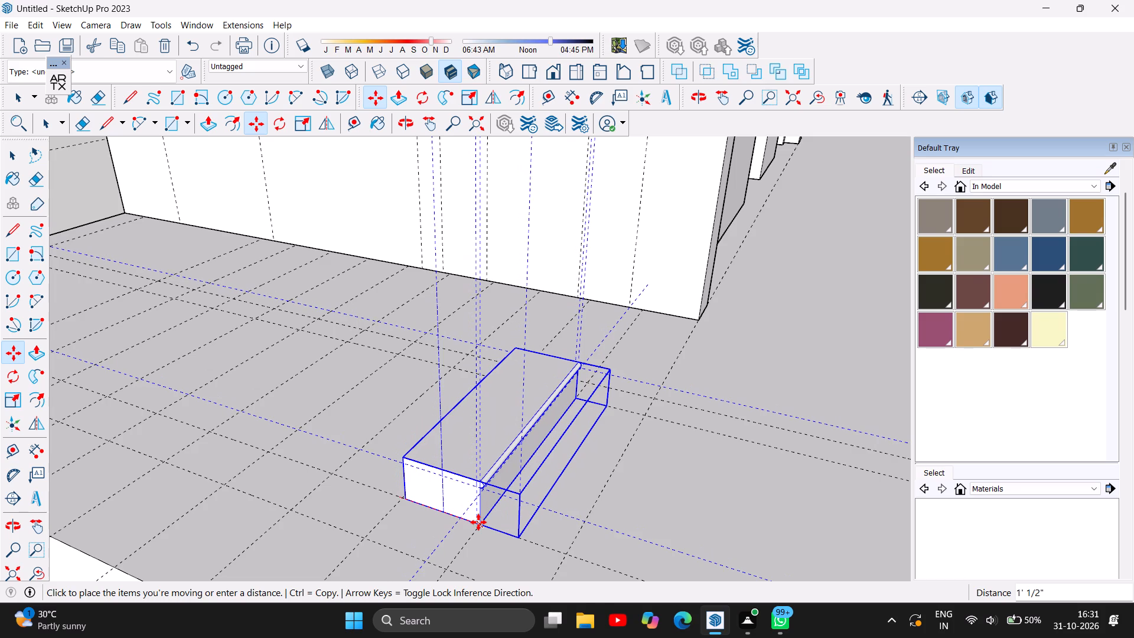
pyautogui.click(478, 522)
# Delete all the dashed guide lines in the model.
pyautogui.scroll(-4, 191, 466)
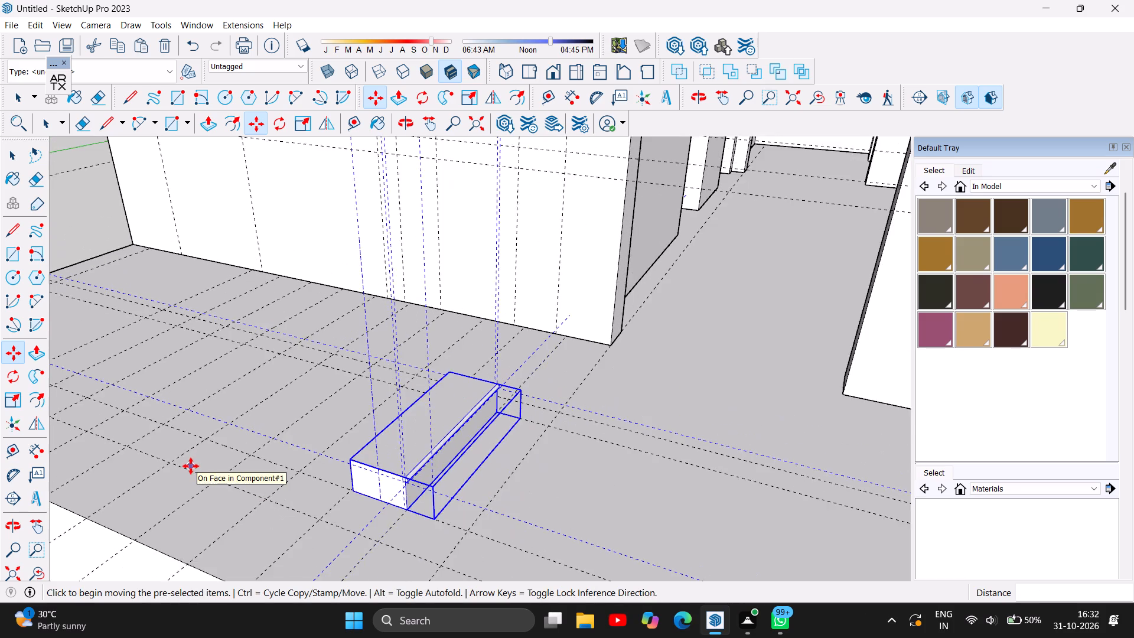
pyautogui.scroll(-4, 191, 466)
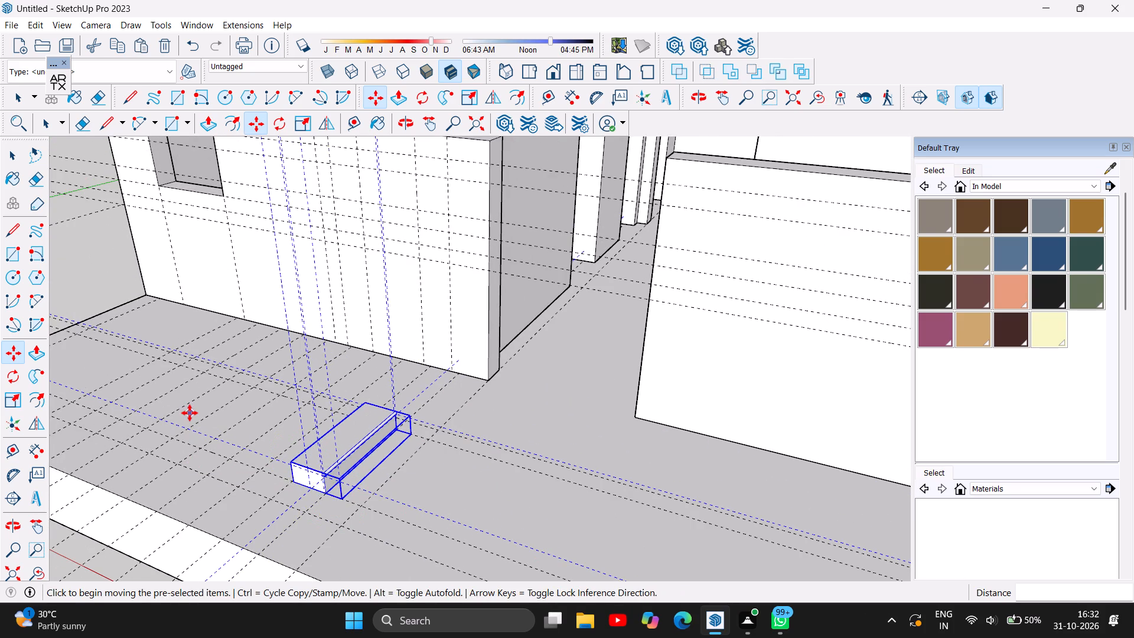
pyautogui.scroll(1, 191, 412)
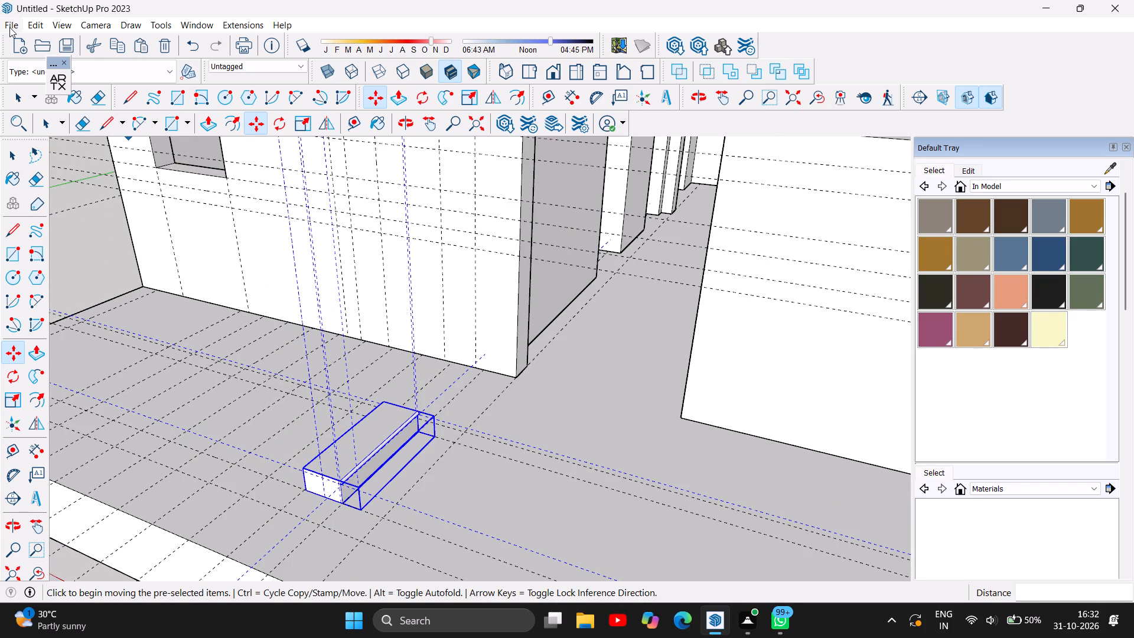
pyautogui.click(9, 27)
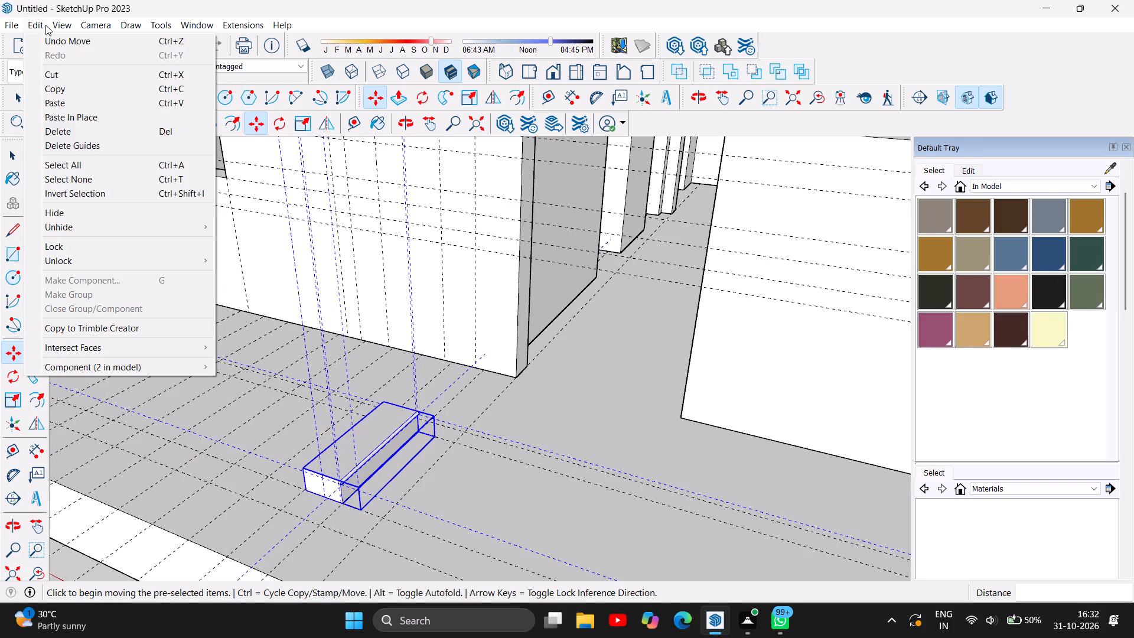
pyautogui.click(70, 141)
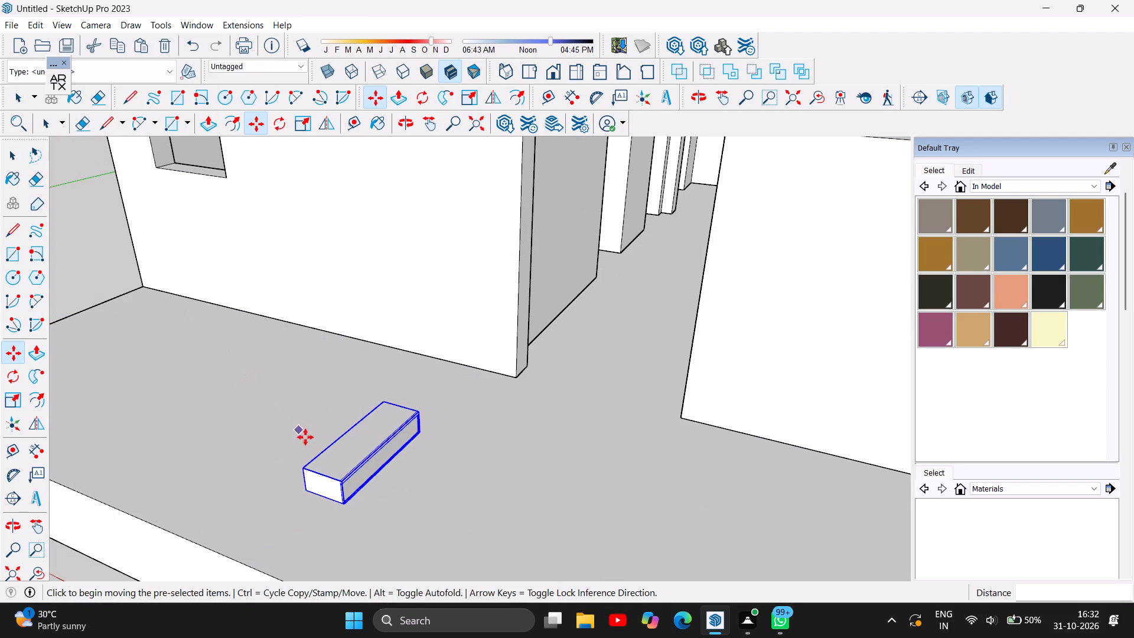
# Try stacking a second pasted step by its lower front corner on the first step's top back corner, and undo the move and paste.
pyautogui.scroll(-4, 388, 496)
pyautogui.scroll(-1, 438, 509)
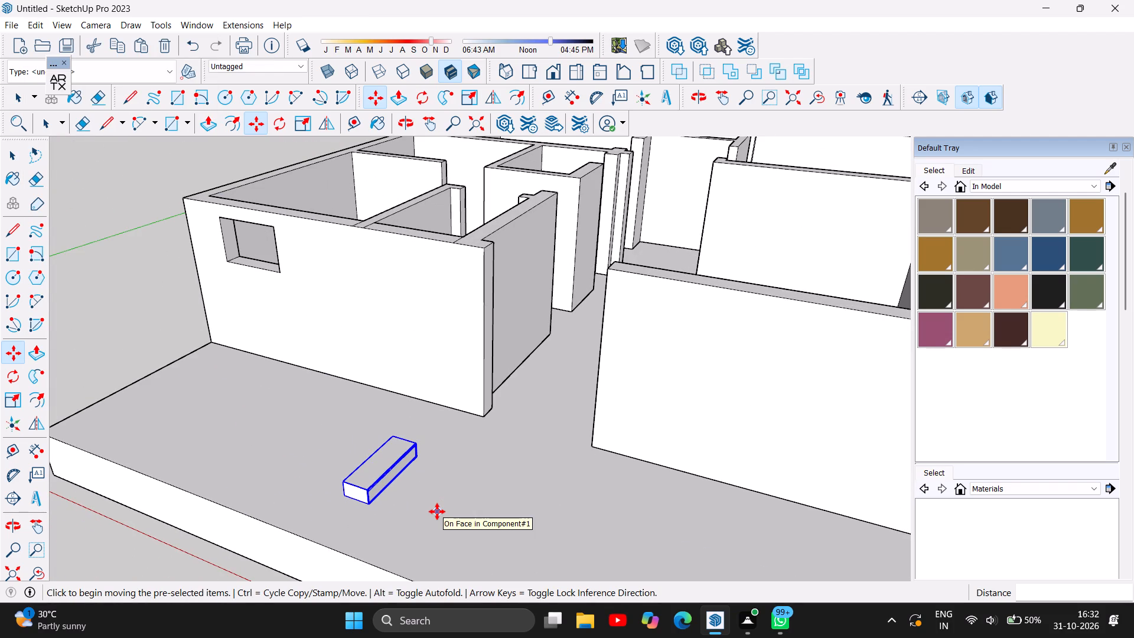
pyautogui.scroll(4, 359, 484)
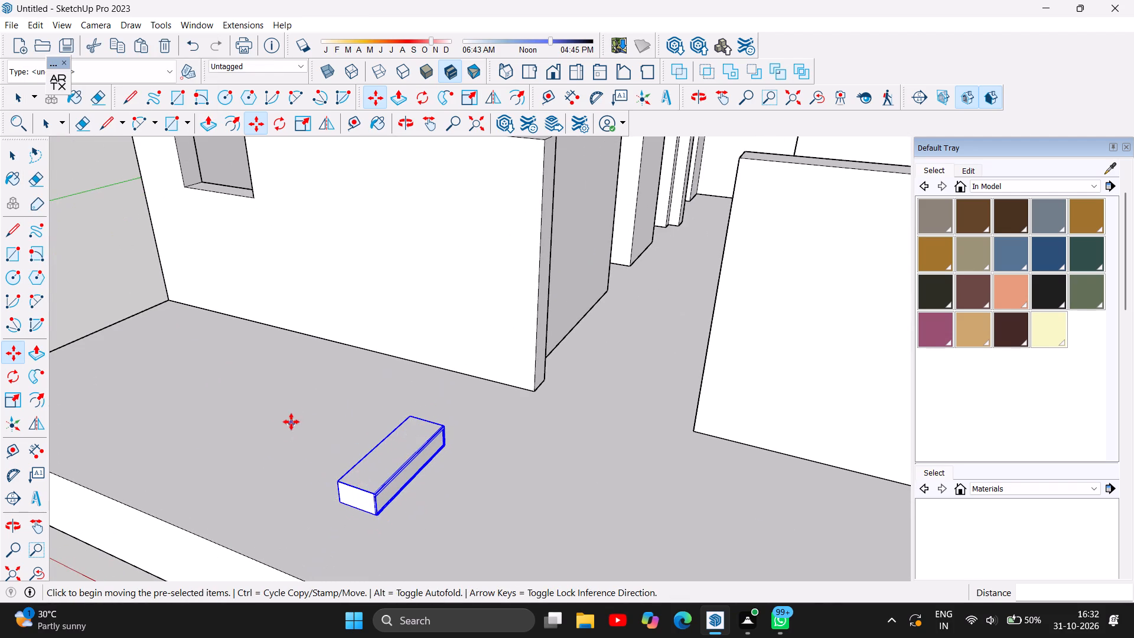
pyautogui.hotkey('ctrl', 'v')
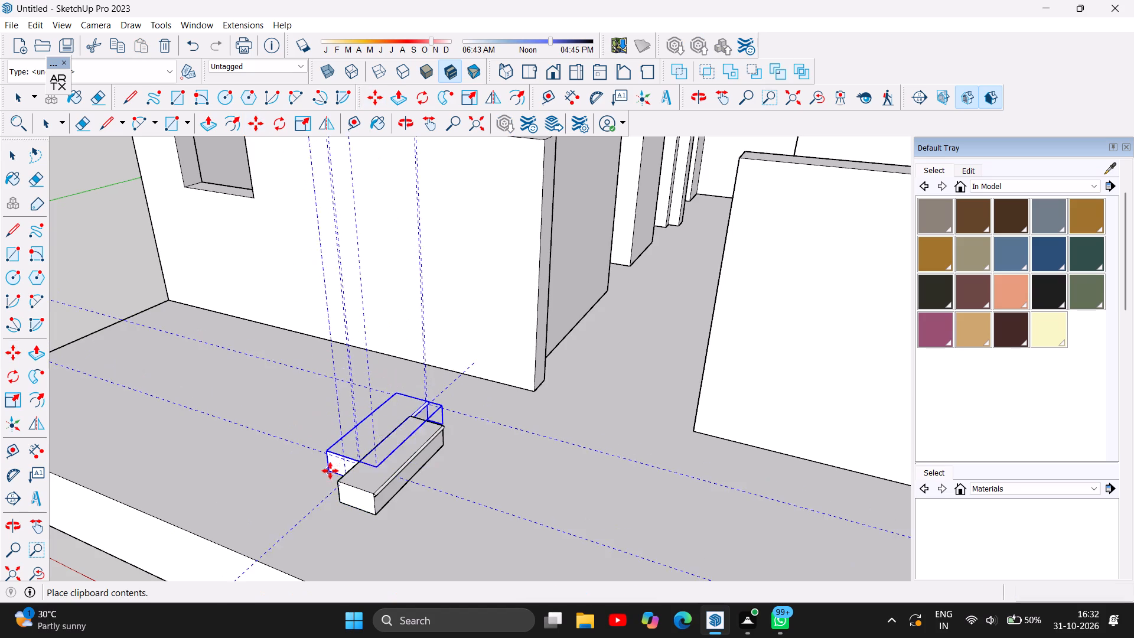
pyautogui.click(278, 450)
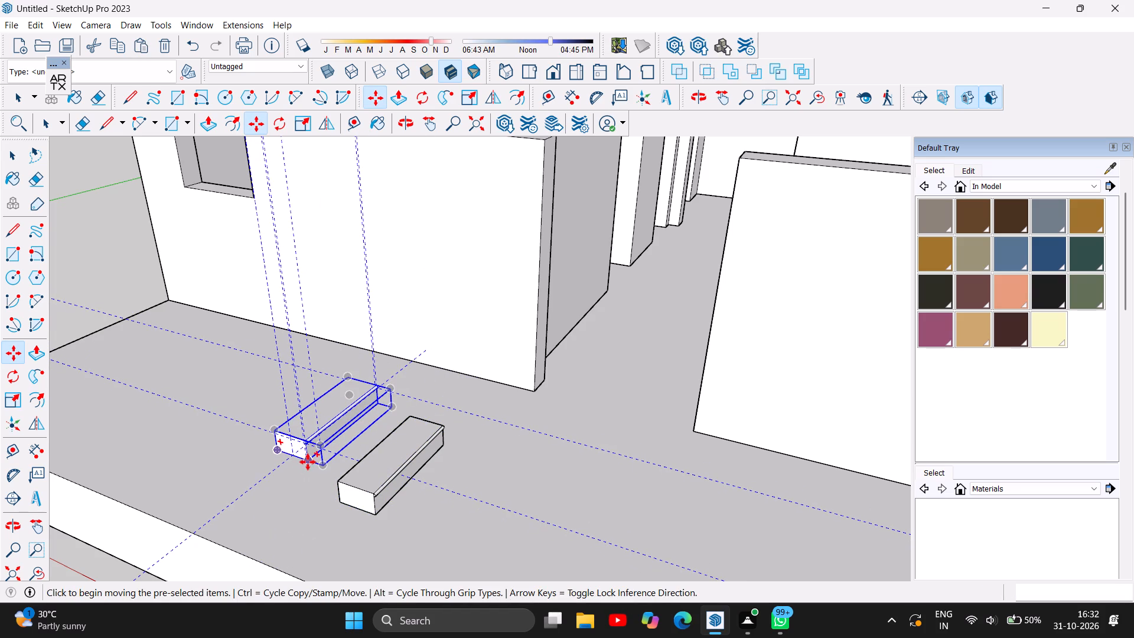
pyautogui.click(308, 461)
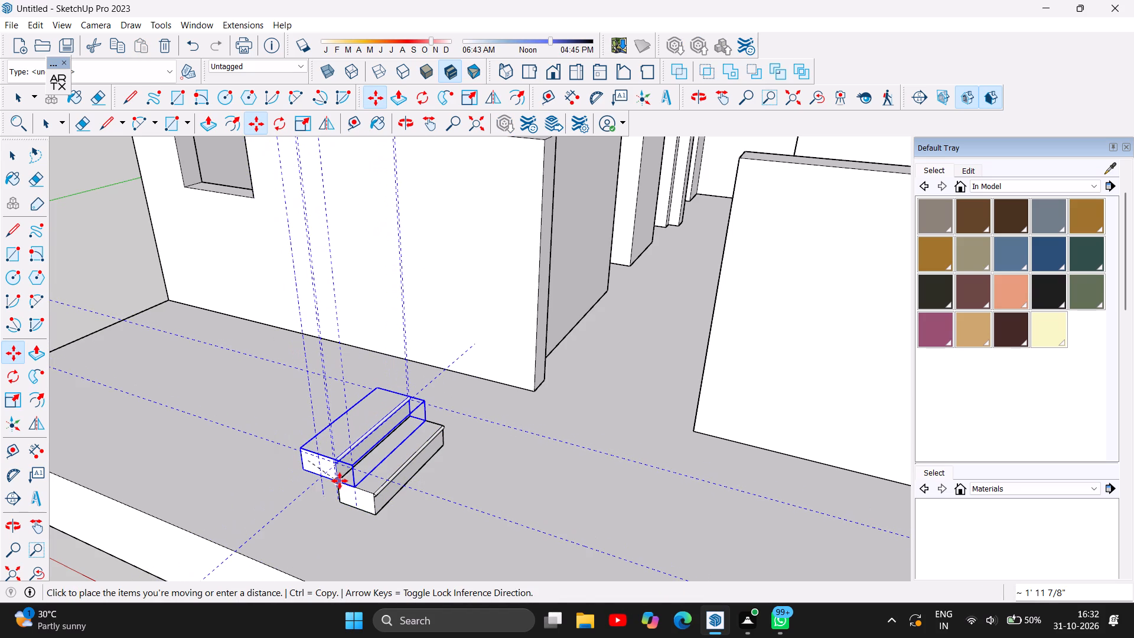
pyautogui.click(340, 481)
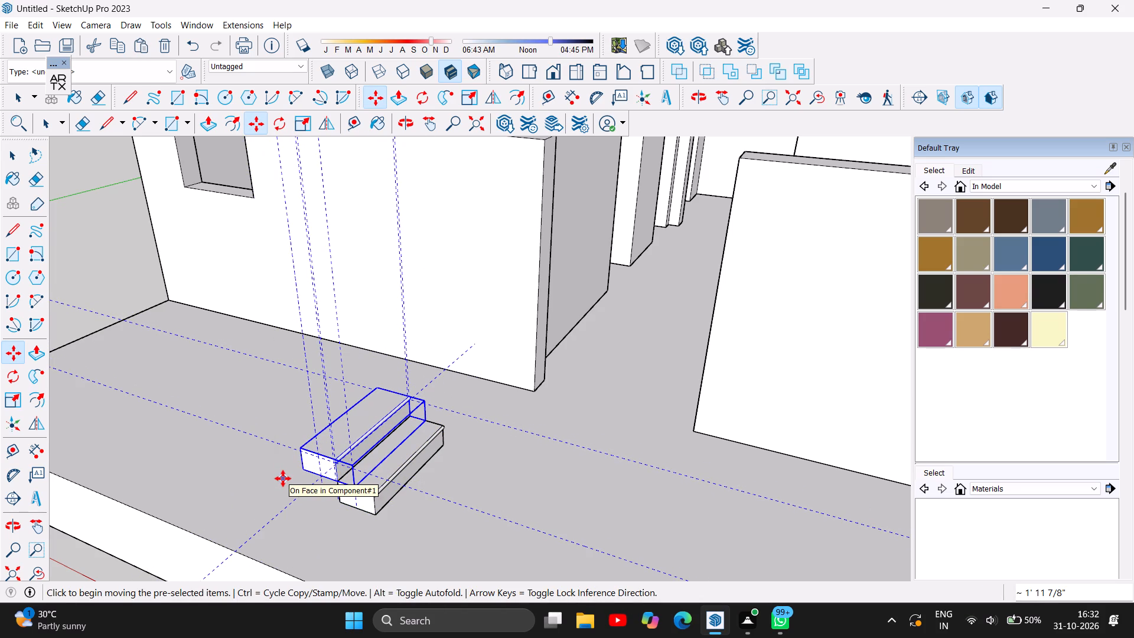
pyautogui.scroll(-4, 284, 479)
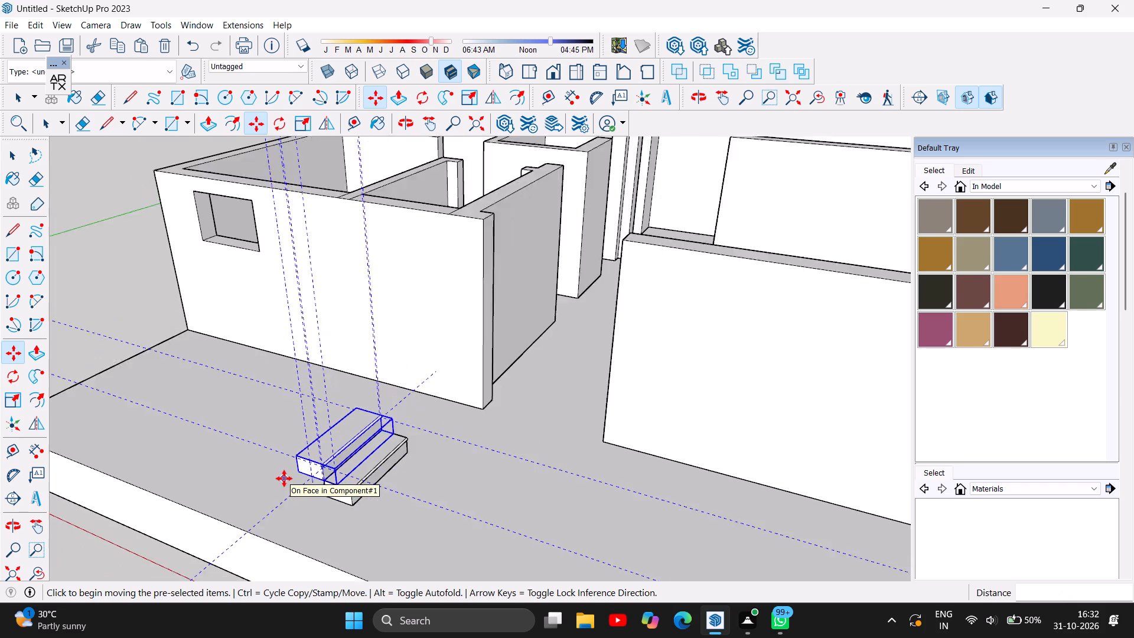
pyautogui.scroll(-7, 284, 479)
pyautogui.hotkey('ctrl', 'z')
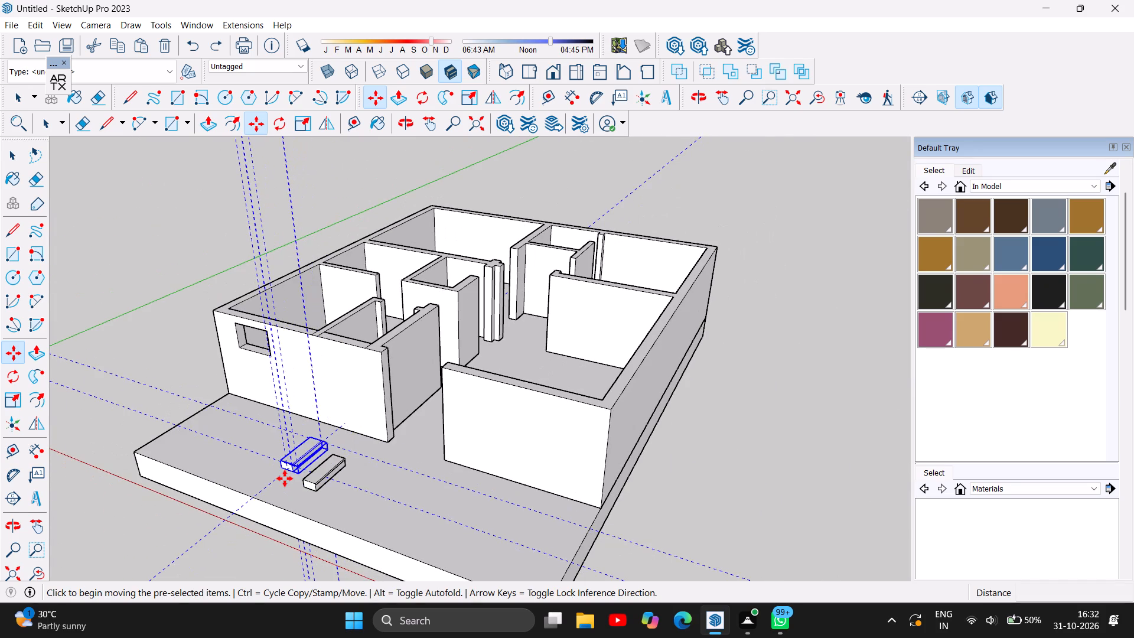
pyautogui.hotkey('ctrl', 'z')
# Reposition the original step component near the person figure with two short moves, the second about 2' 11 5/16".
pyautogui.scroll(-4, 739, 377)
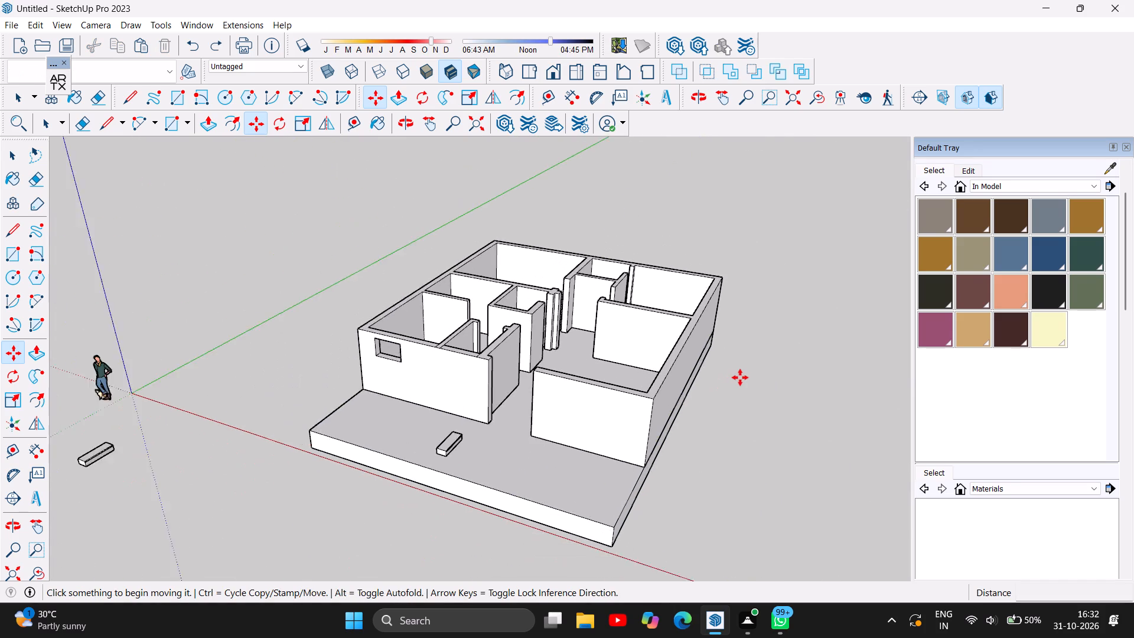
pyautogui.scroll(-2, 740, 377)
pyautogui.scroll(5, 209, 428)
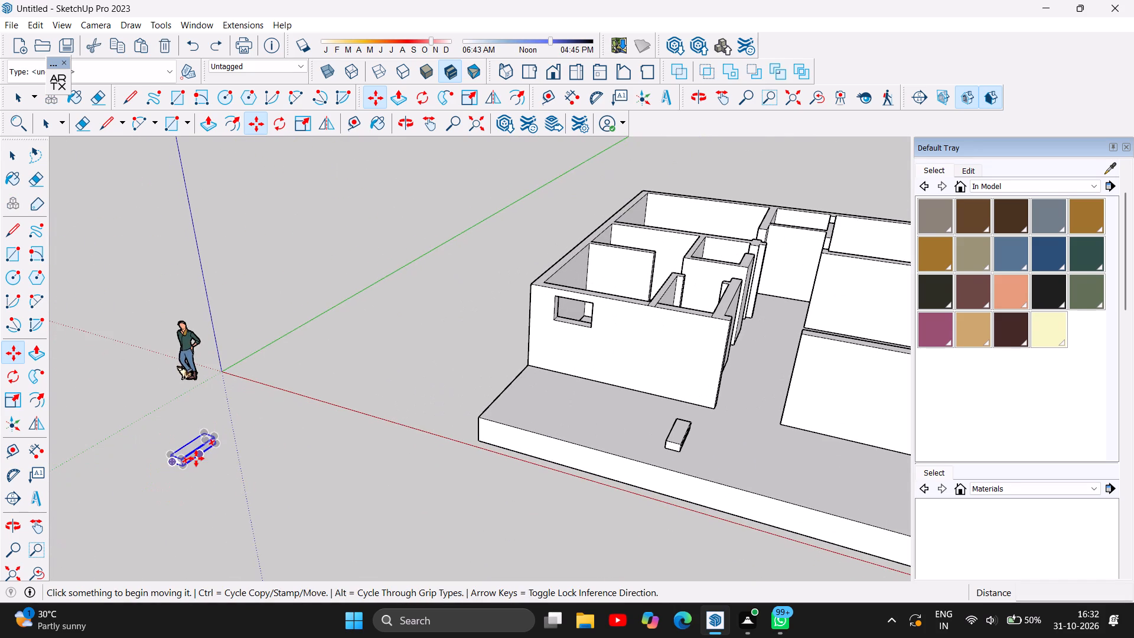
pyautogui.click(196, 458)
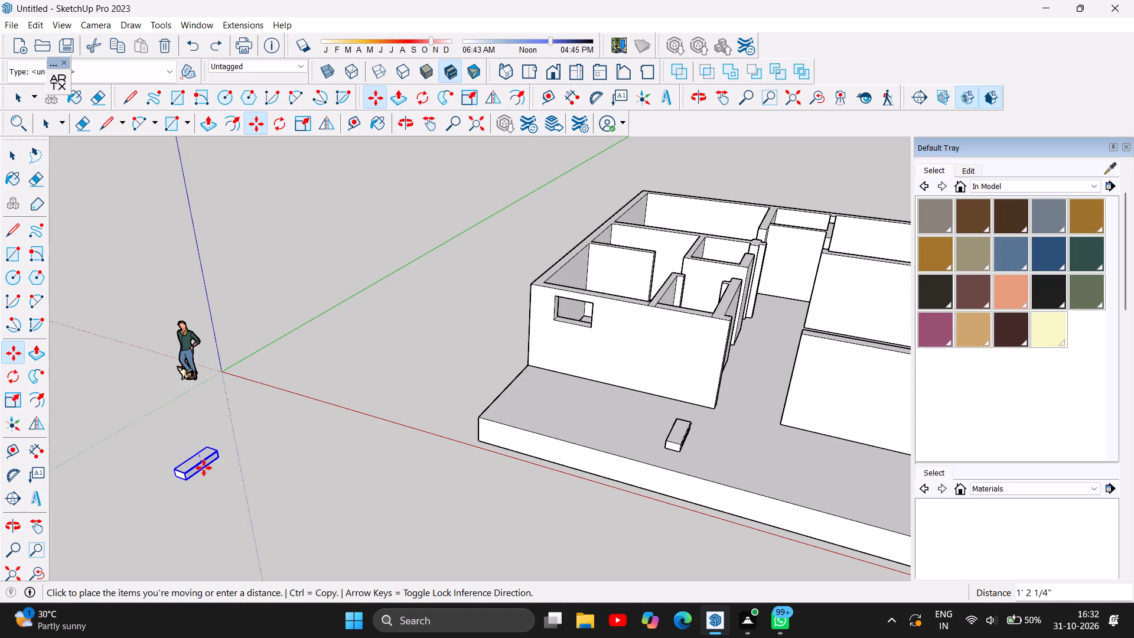
pyautogui.click(206, 469)
pyautogui.click(190, 470)
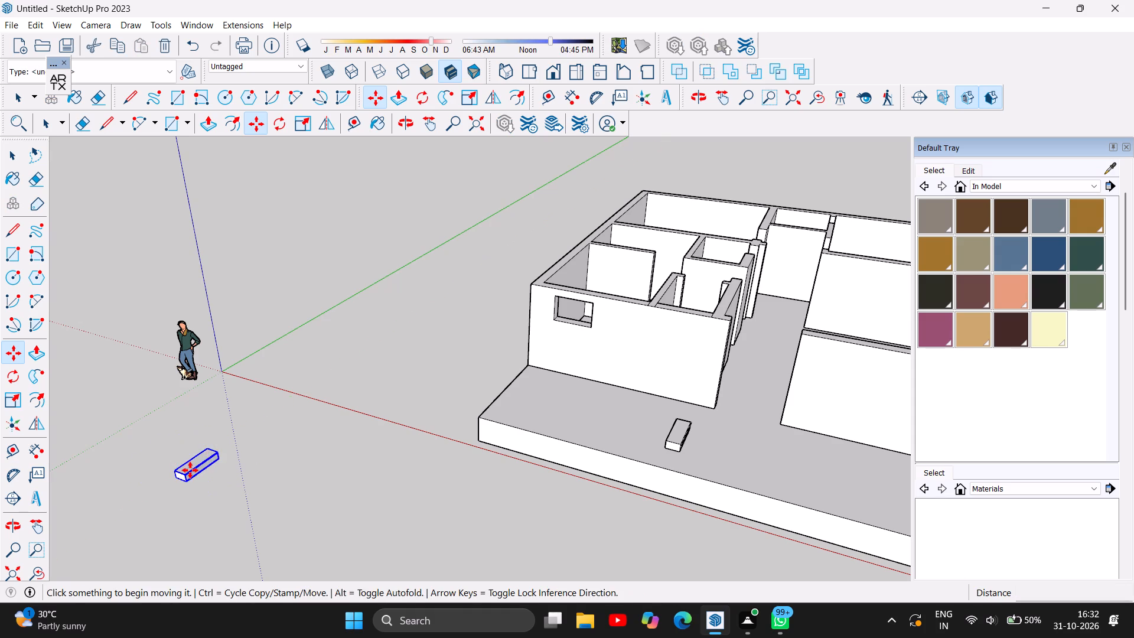
pyautogui.click(223, 461)
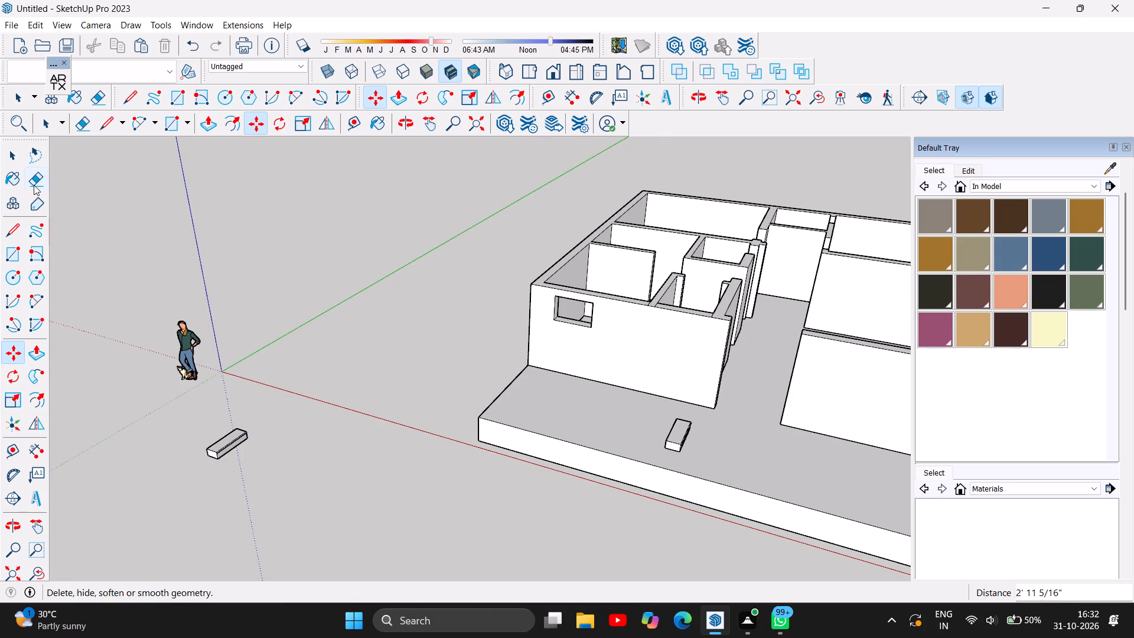
# Copy the original step component near the person figure and paste it on the porch floor between the first step and the wall's window end.
pyautogui.click(11, 159)
pyautogui.click(227, 448)
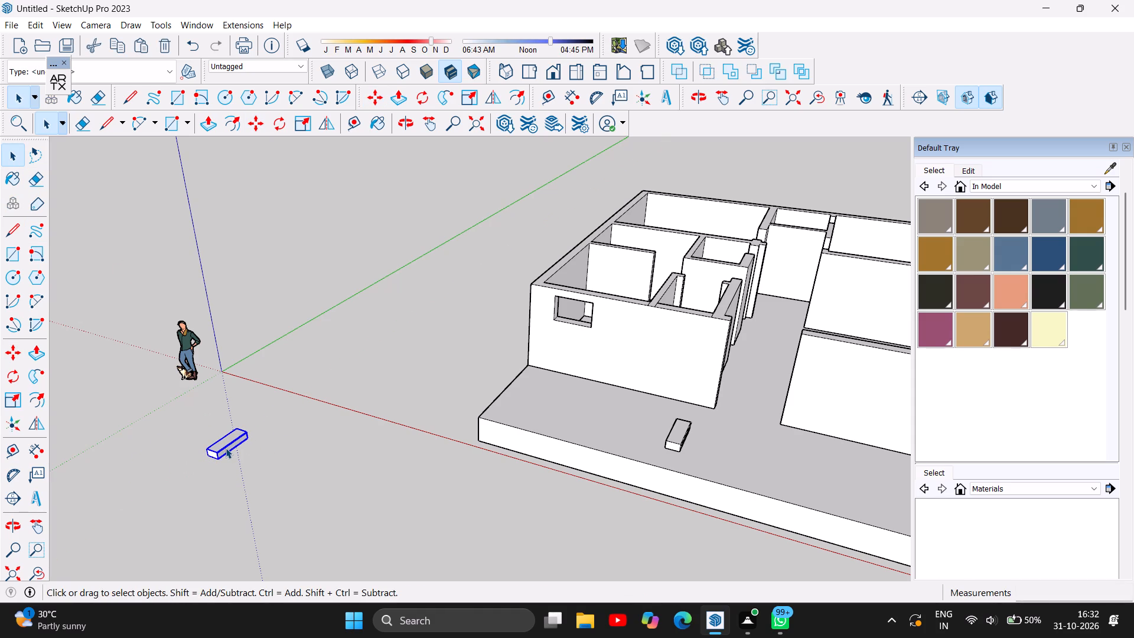
pyautogui.hotkey('ctrl', 'c')
pyautogui.hotkey('ctrl', 'v')
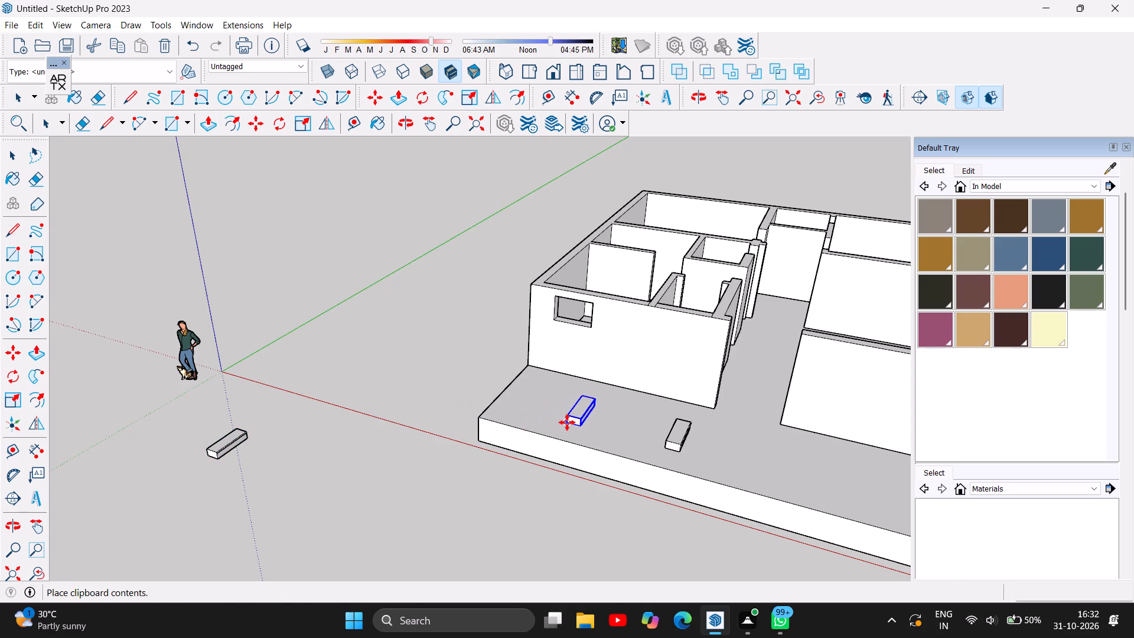
pyautogui.click(567, 422)
# Lay out three successive guides on the porch floor, 3' from the outer wall's base, 6" beyond that, and another 3' beyond.
pyautogui.scroll(6, 736, 430)
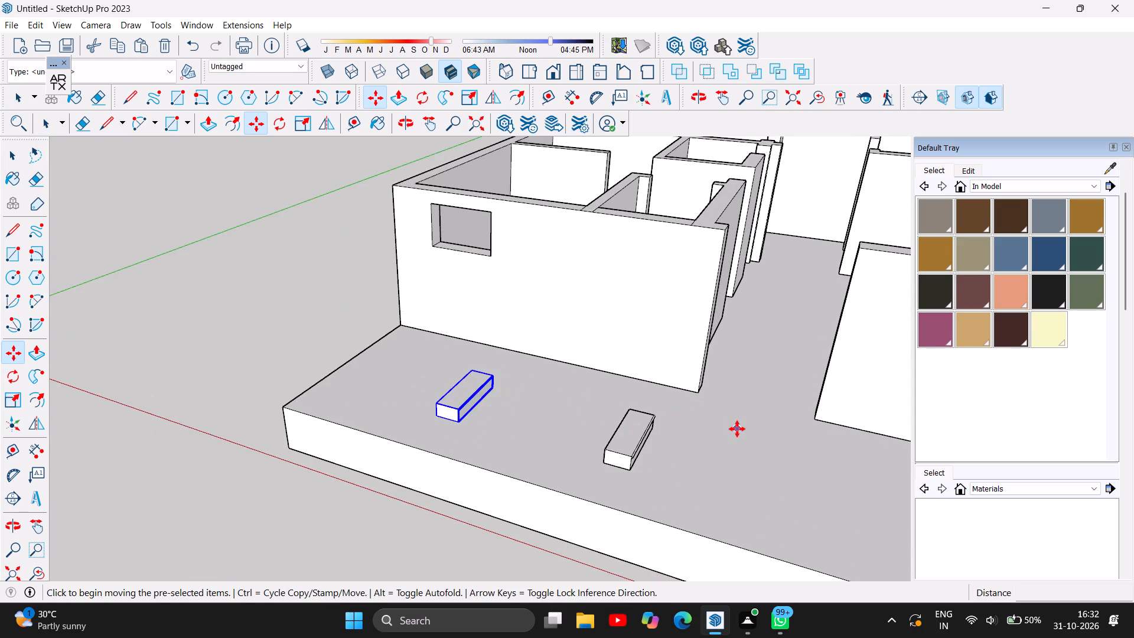
pyautogui.scroll(3, 737, 429)
pyautogui.press('t')
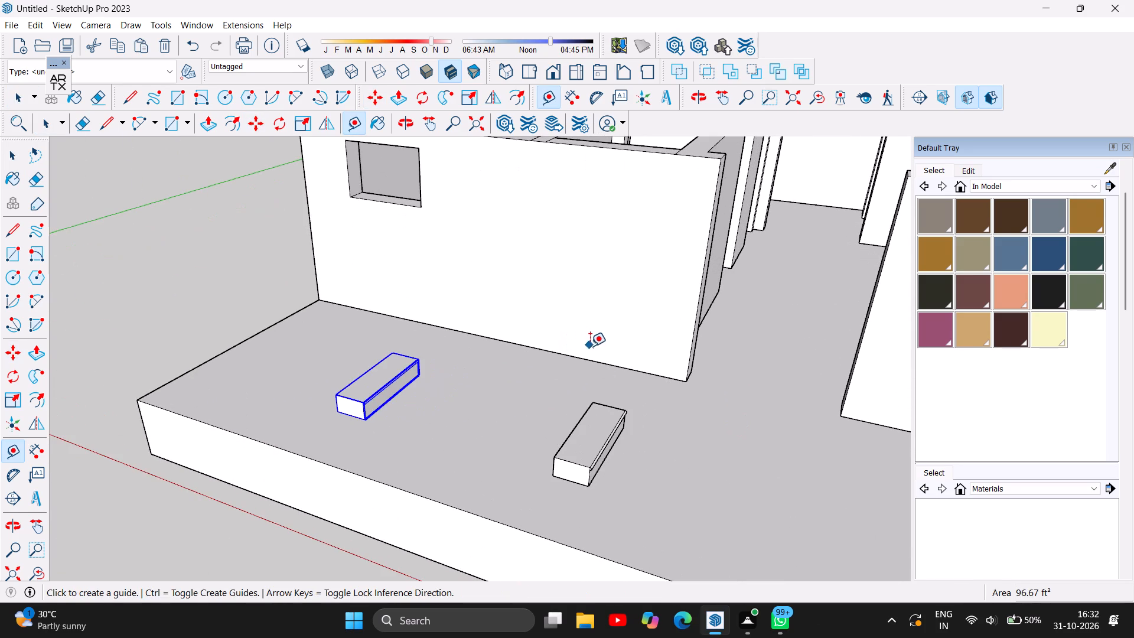
pyautogui.click(594, 362)
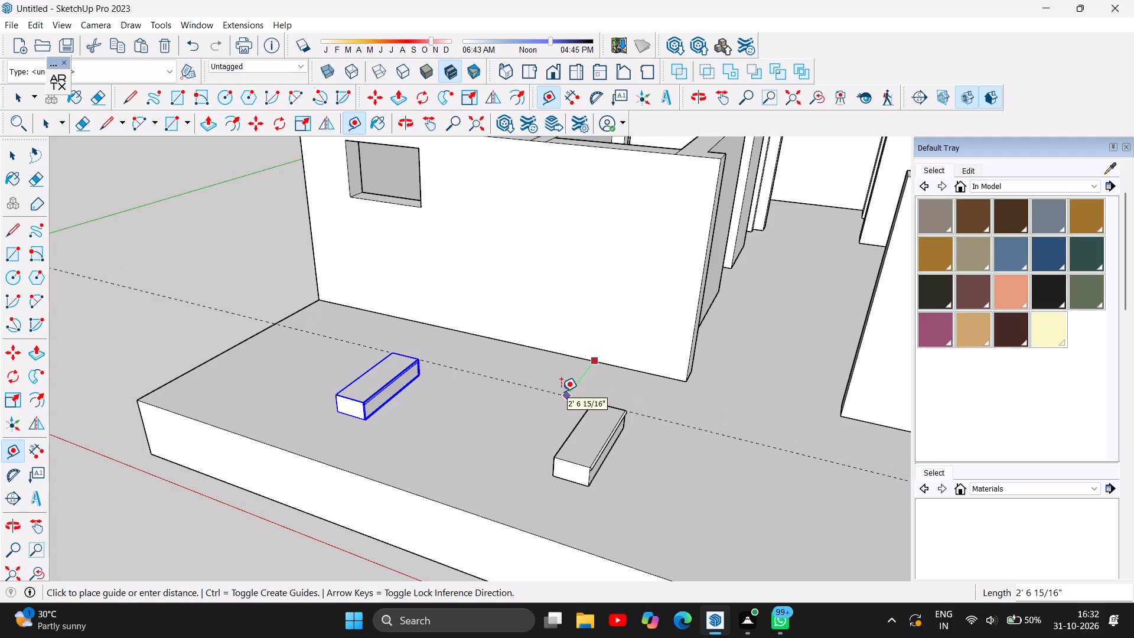
pyautogui.press('3')
pyautogui.press("'")
pyautogui.press('Return')
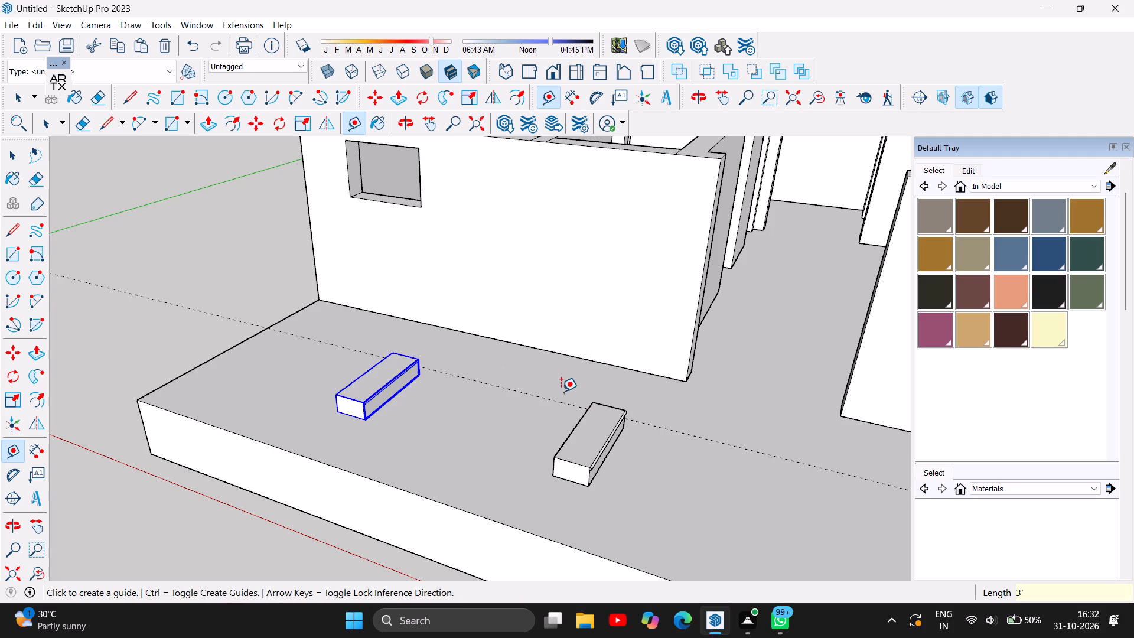
pyautogui.click(549, 403)
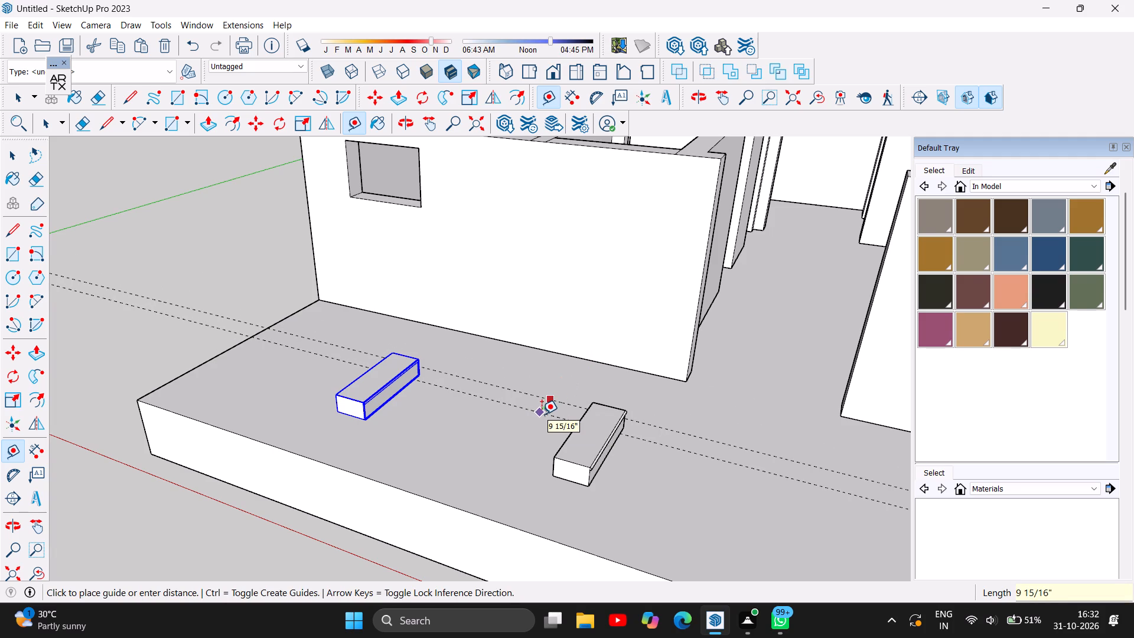
pyautogui.press('6')
pyautogui.press('Return')
pyautogui.click(549, 405)
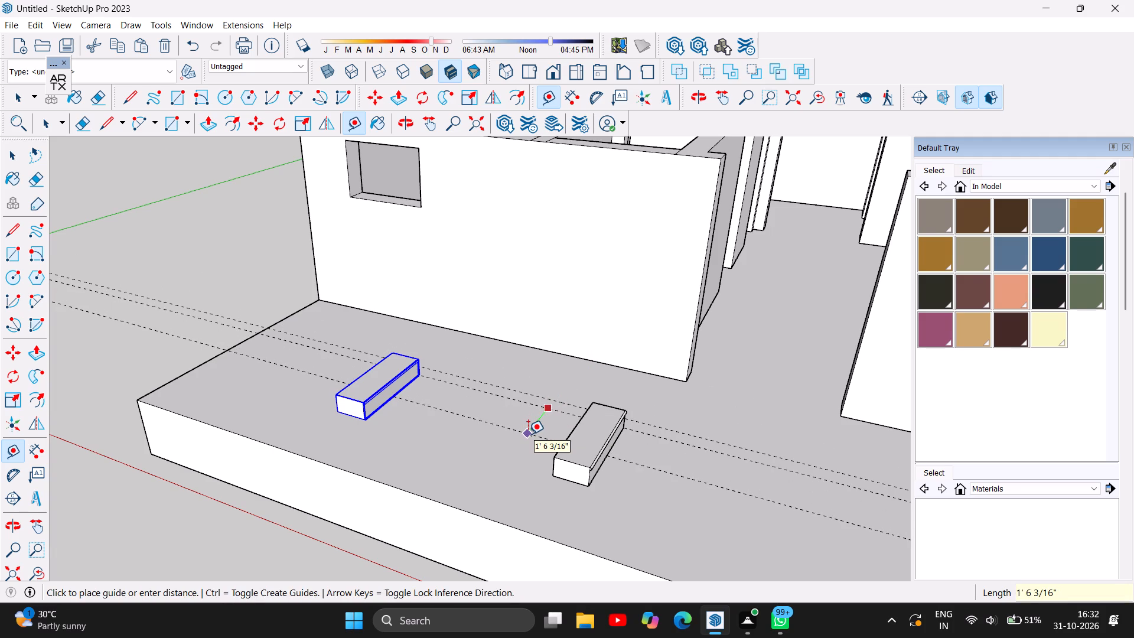
pyautogui.write("3'")
pyautogui.press('Return')
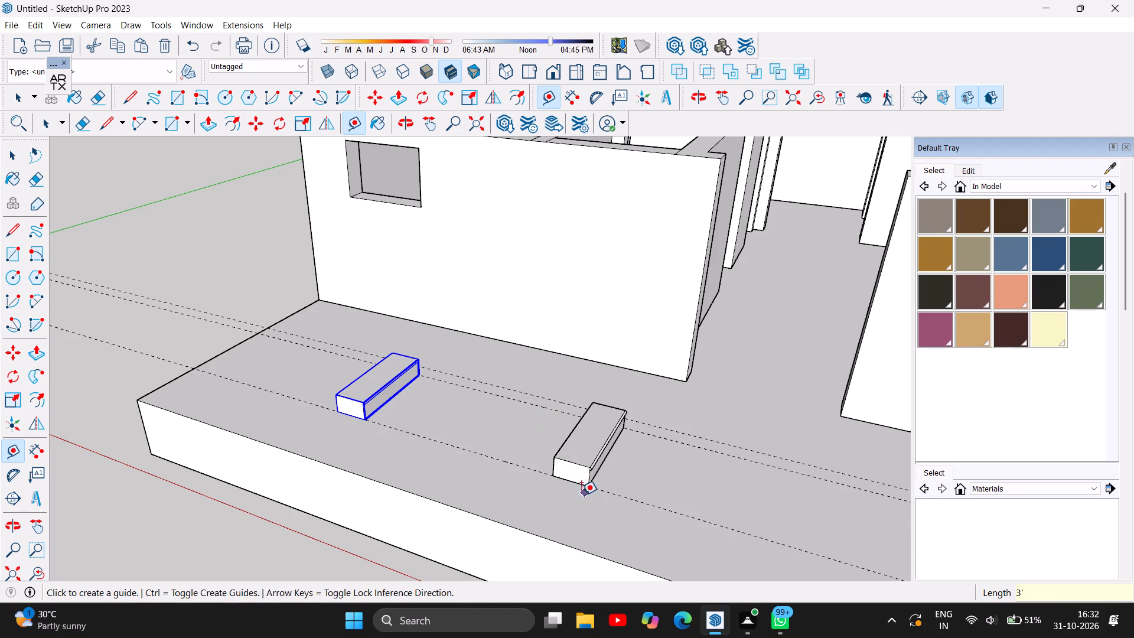
# Add a guide 9" in from the porch floor's side edge and another 6" in from its front edge.
pyautogui.click(242, 339)
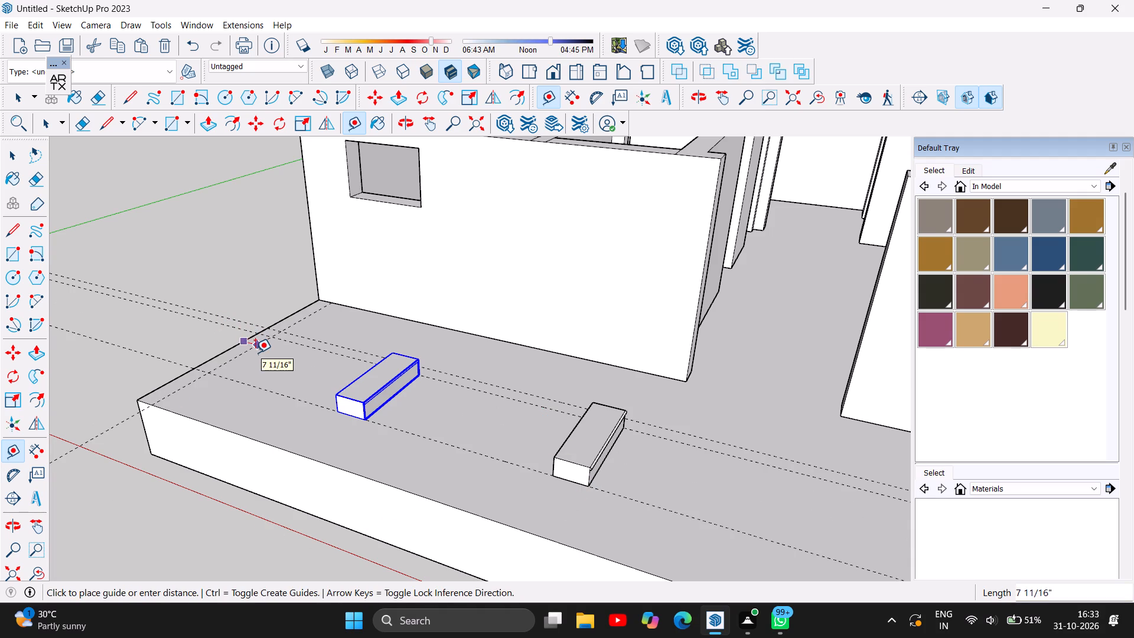
pyautogui.press('9')
pyautogui.press('Return')
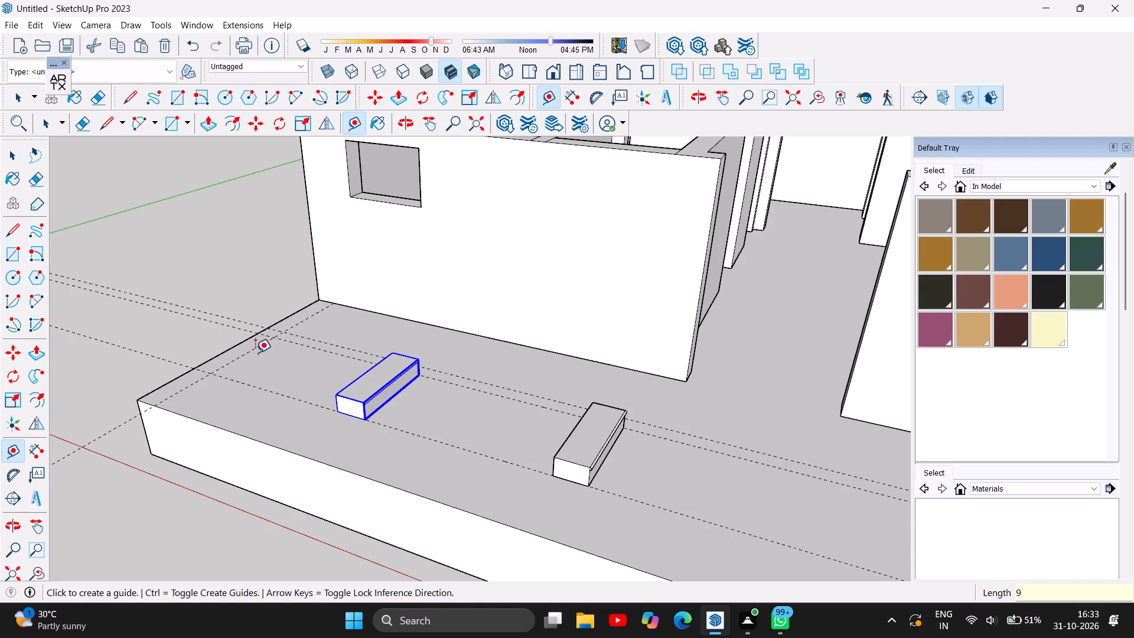
pyautogui.click(224, 428)
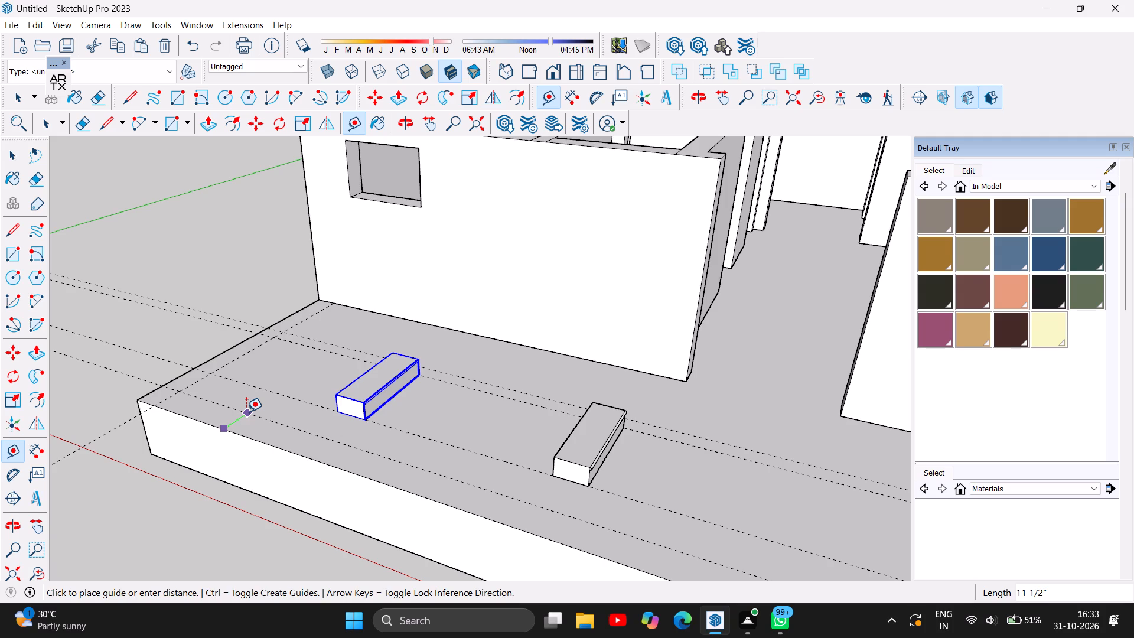
pyautogui.press('6')
pyautogui.press('Return')
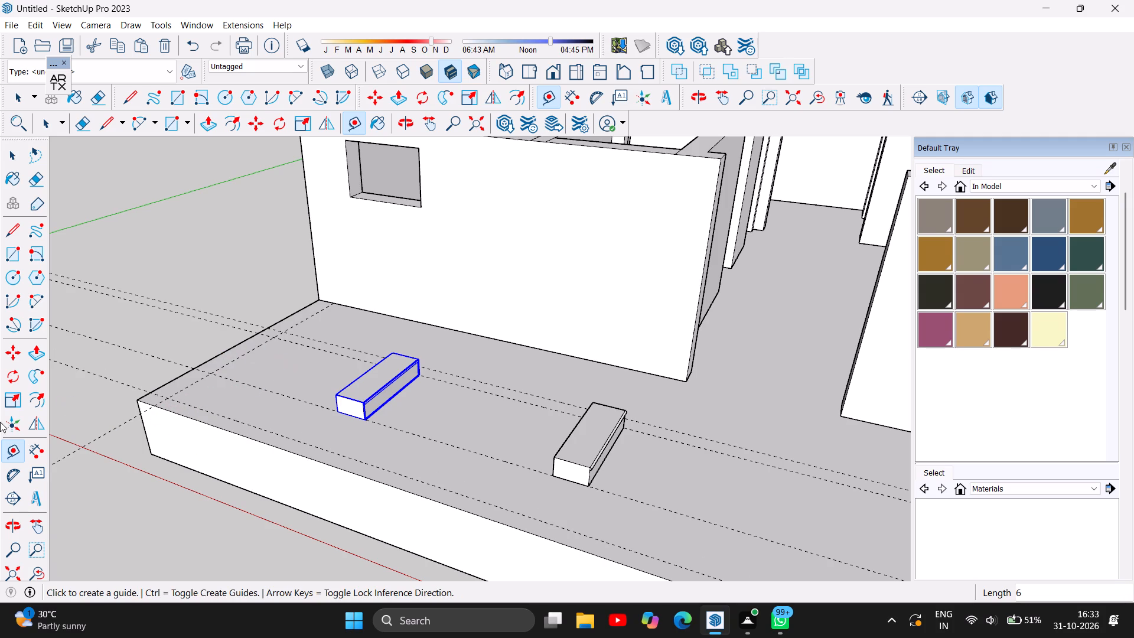
# Move the pasted second step by its lower front corner onto the first step's top back corner.
pyautogui.scroll(-4, 107, 486)
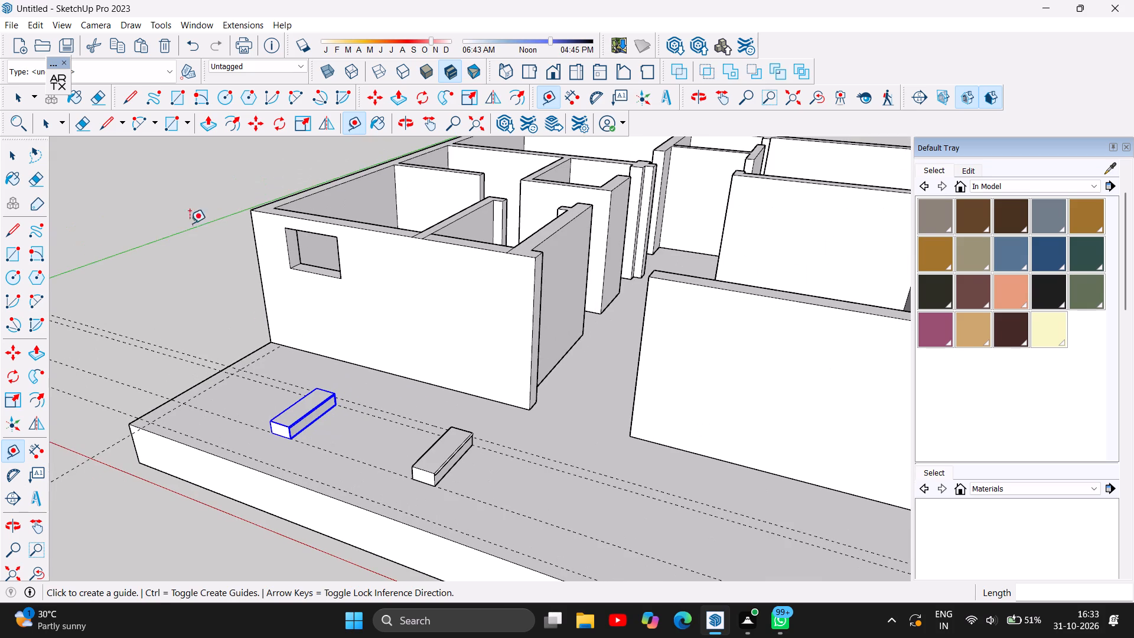
pyautogui.click(6, 159)
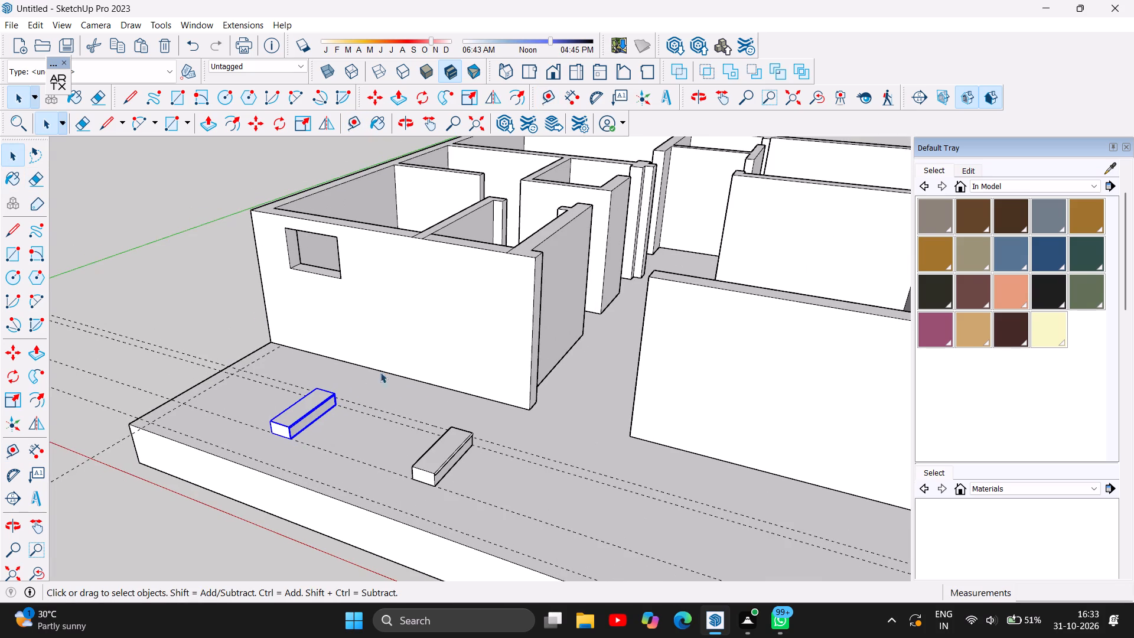
pyautogui.click(376, 98)
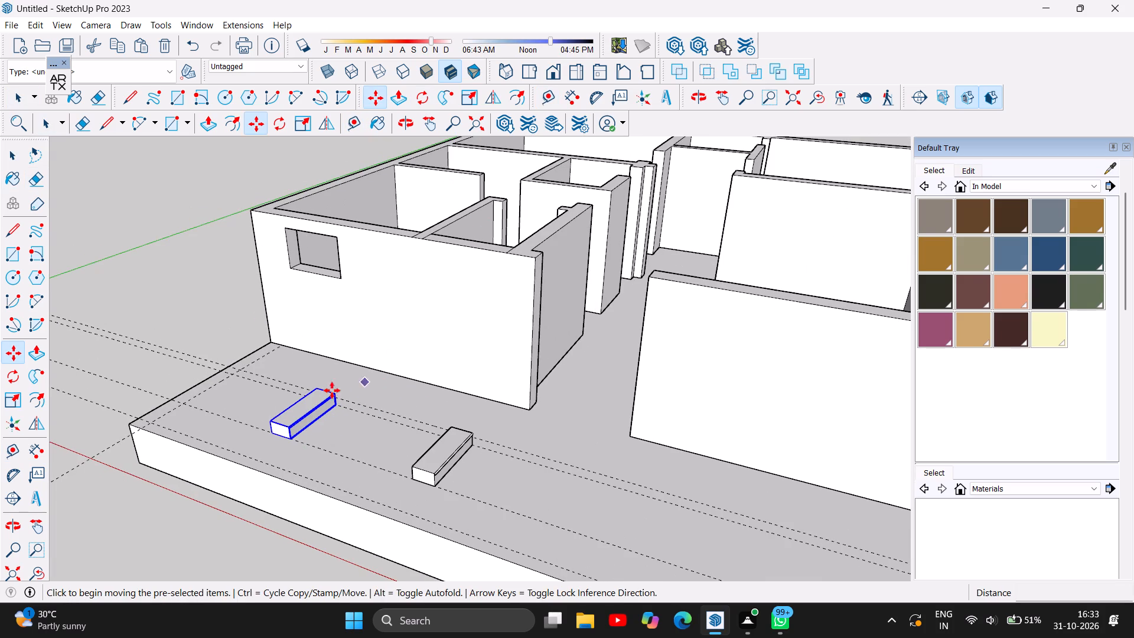
pyautogui.click(292, 440)
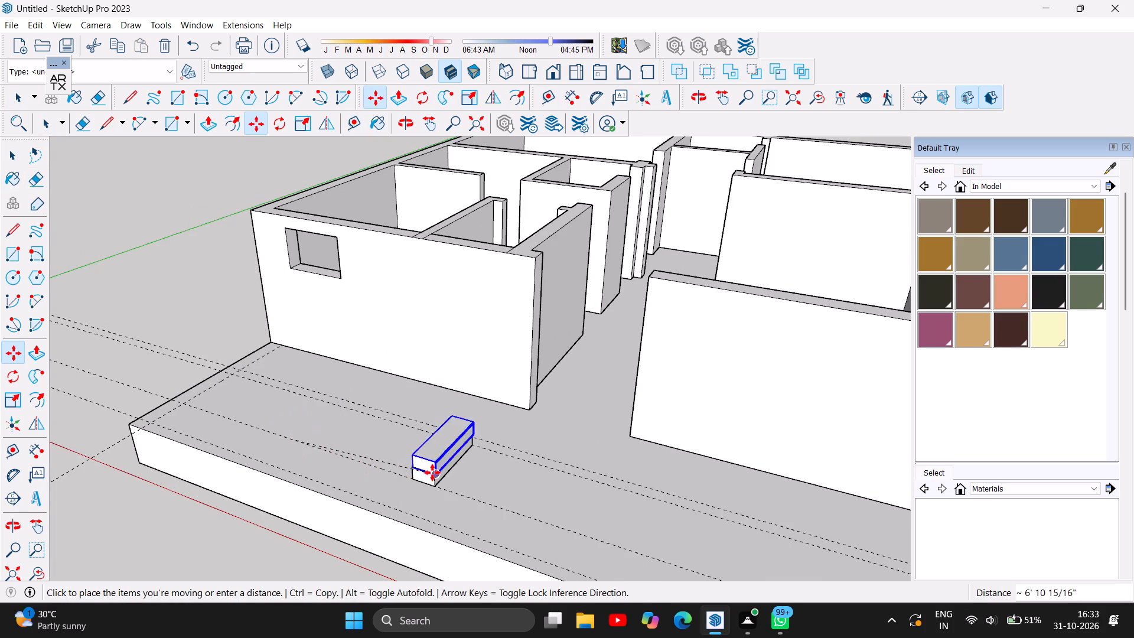
pyautogui.click(411, 468)
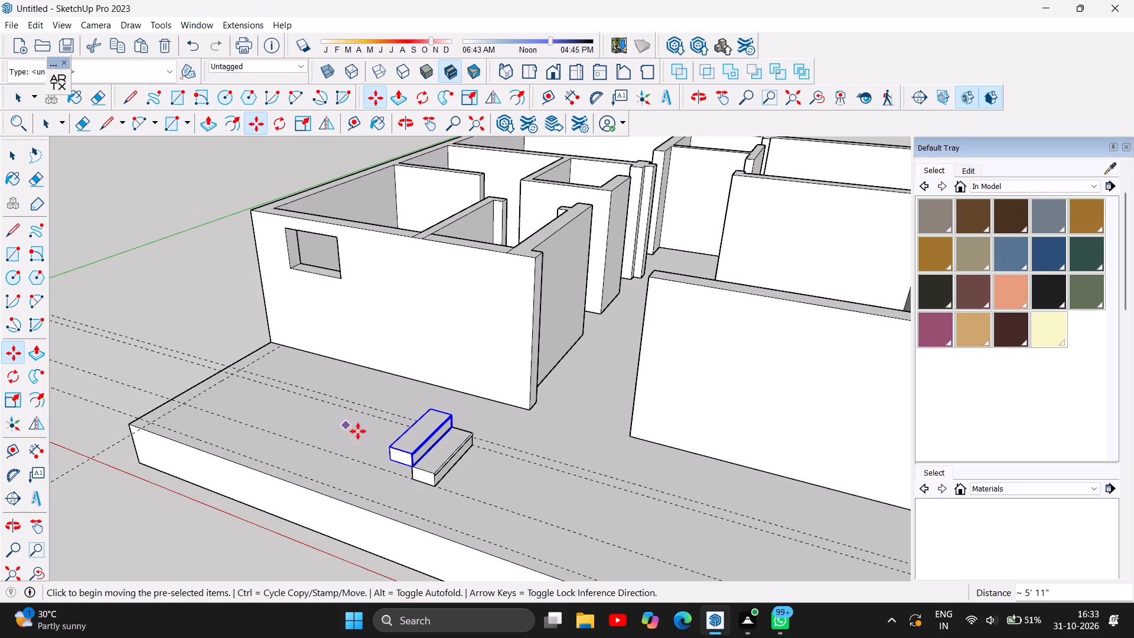
# Paste a third step beside the stair and move its lower front corner onto the second step's top back corner.
pyautogui.scroll(3, 447, 478)
pyautogui.scroll(2, 465, 403)
pyautogui.scroll(2, 337, 494)
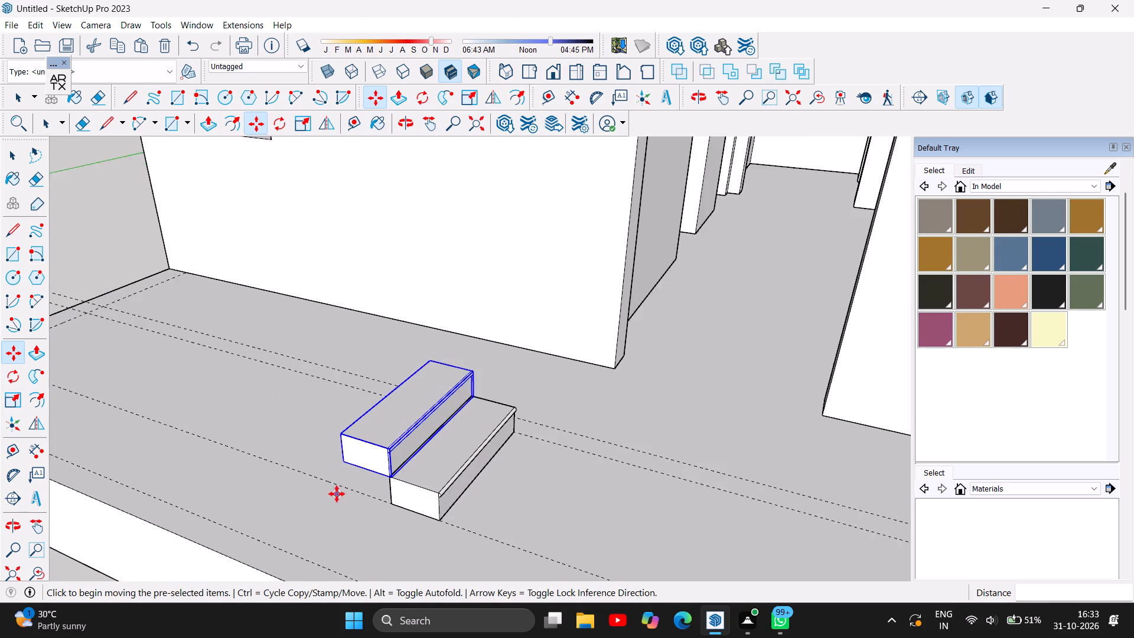
pyautogui.scroll(4, 337, 494)
pyautogui.scroll(4, 380, 460)
pyautogui.scroll(-3, 276, 419)
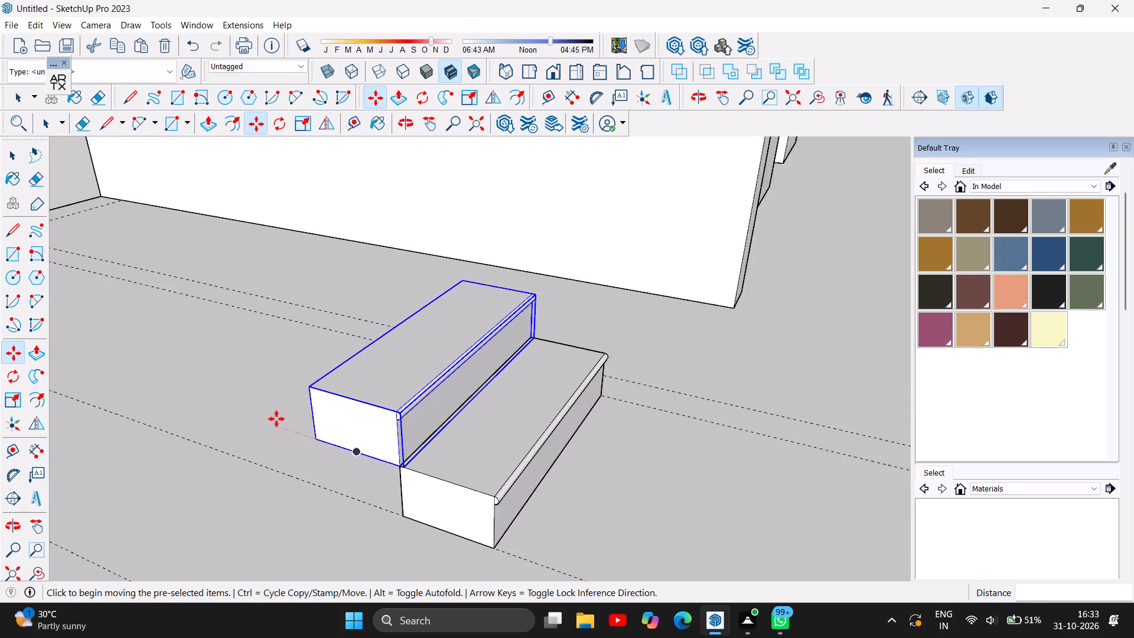
pyautogui.scroll(1, 268, 429)
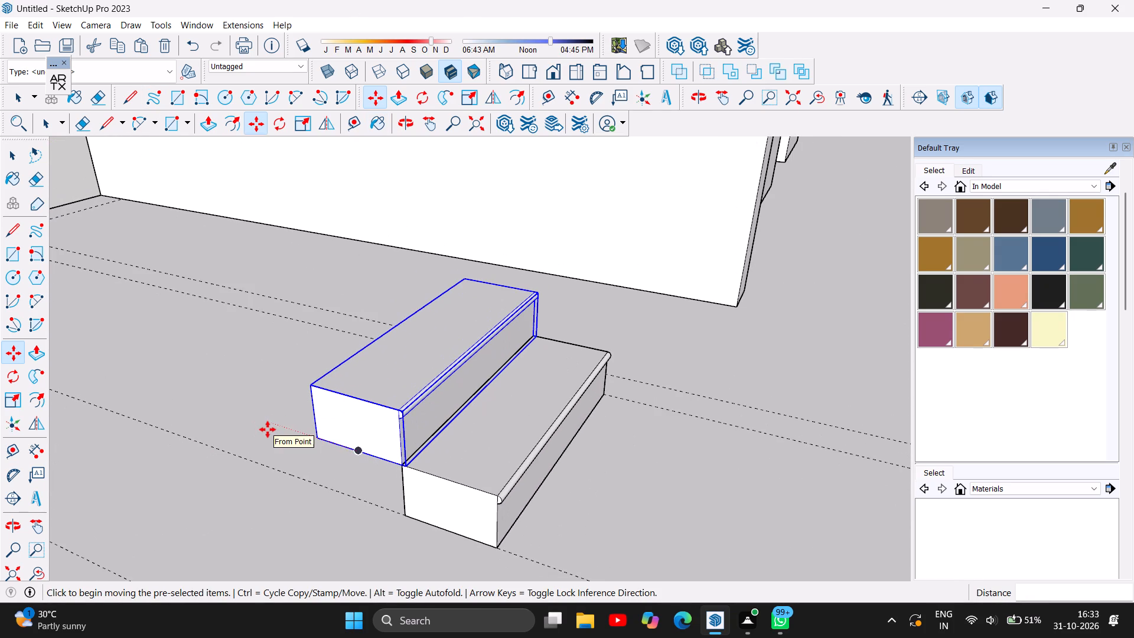
pyautogui.hotkey('ctrl', 'v')
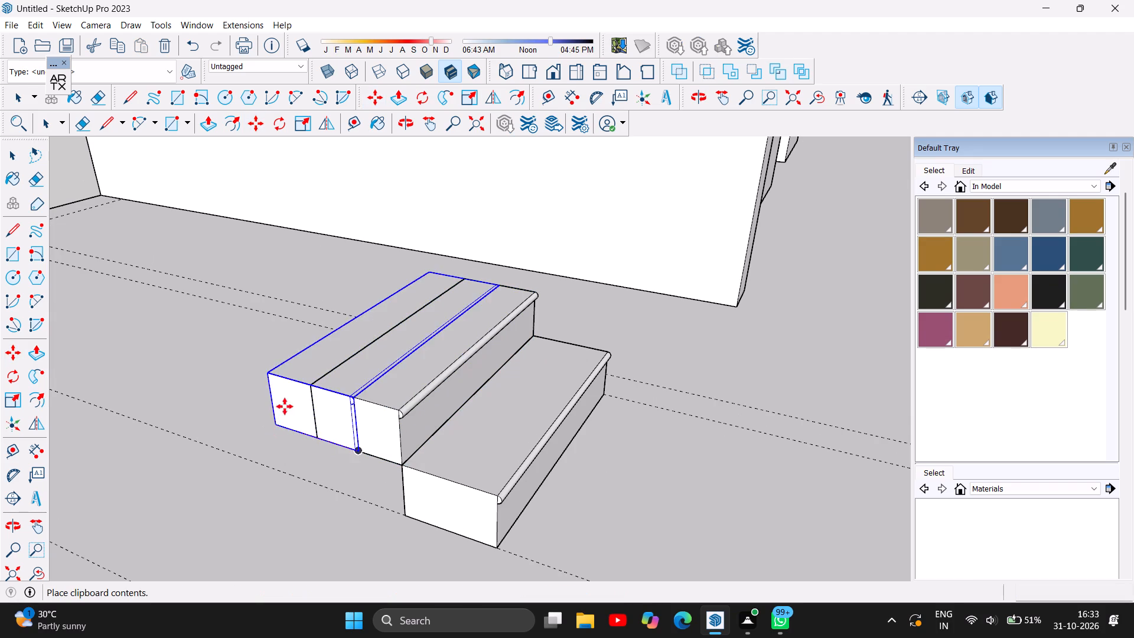
pyautogui.click(219, 354)
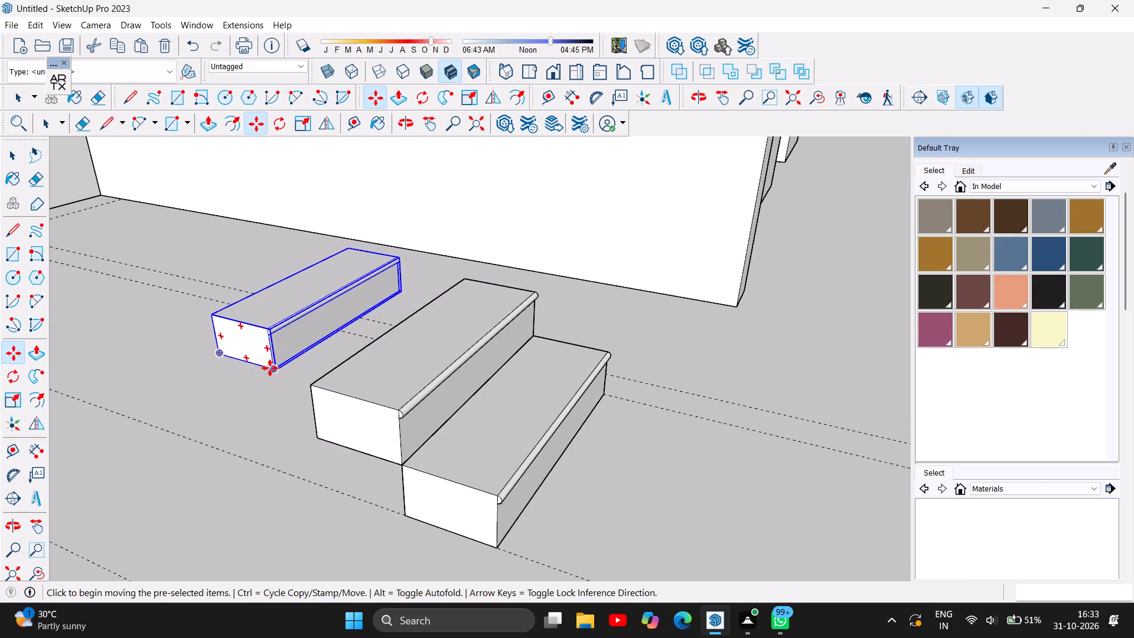
pyautogui.click(273, 372)
pyautogui.click(313, 386)
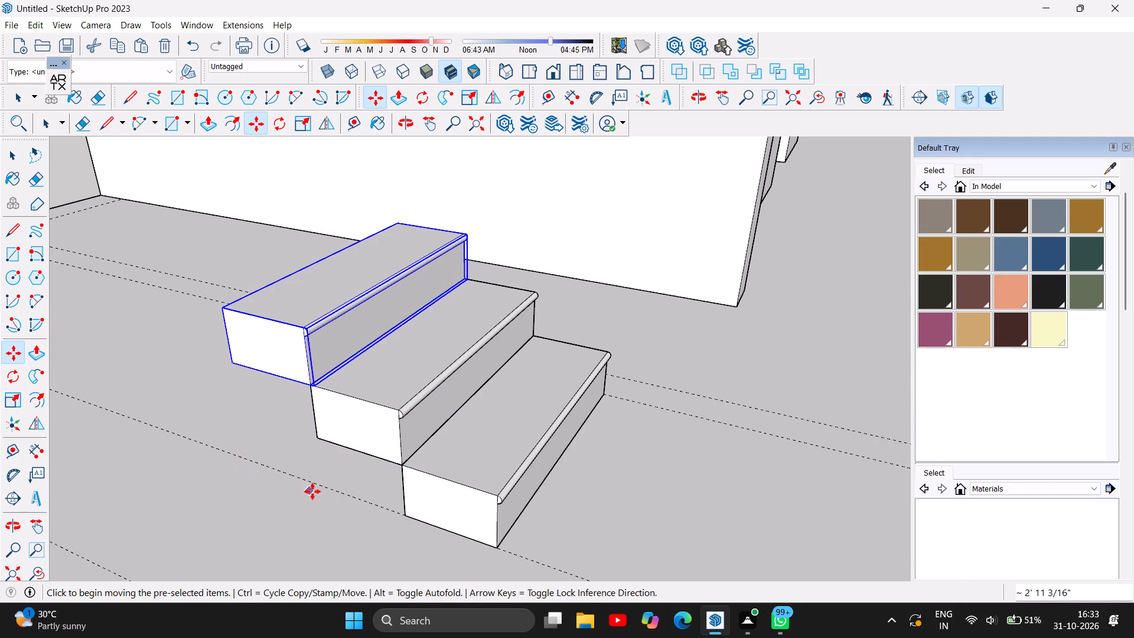
# Paste a fourth step and move its lower front corner onto the third step's top back corner.
pyautogui.scroll(-1, 312, 491)
pyautogui.hotkey('ctrl', 'v')
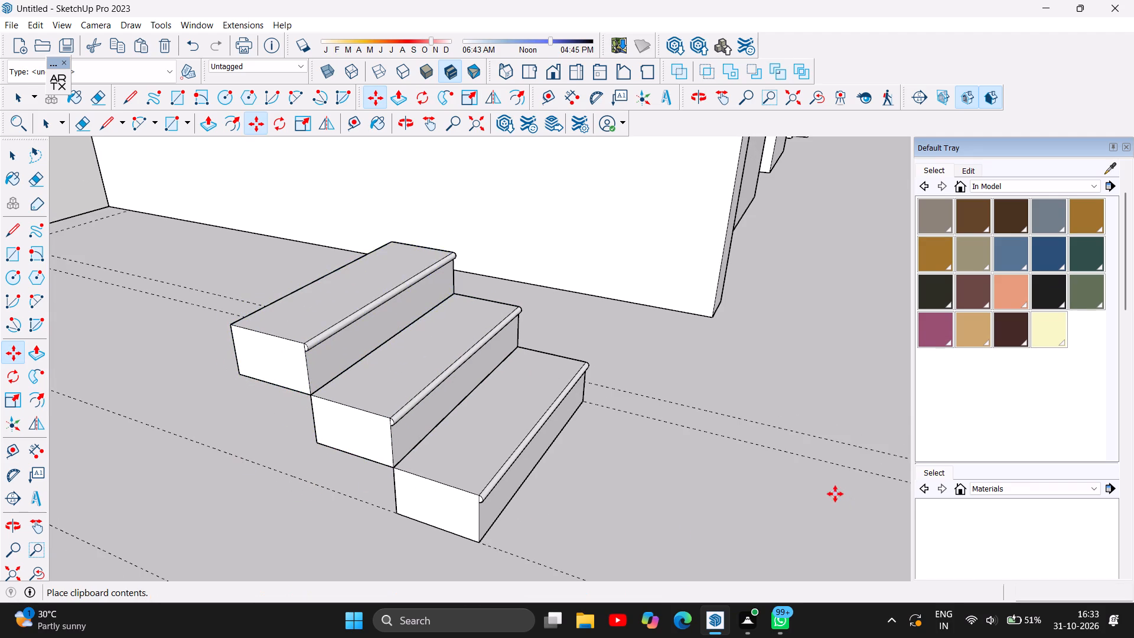
pyautogui.click(136, 296)
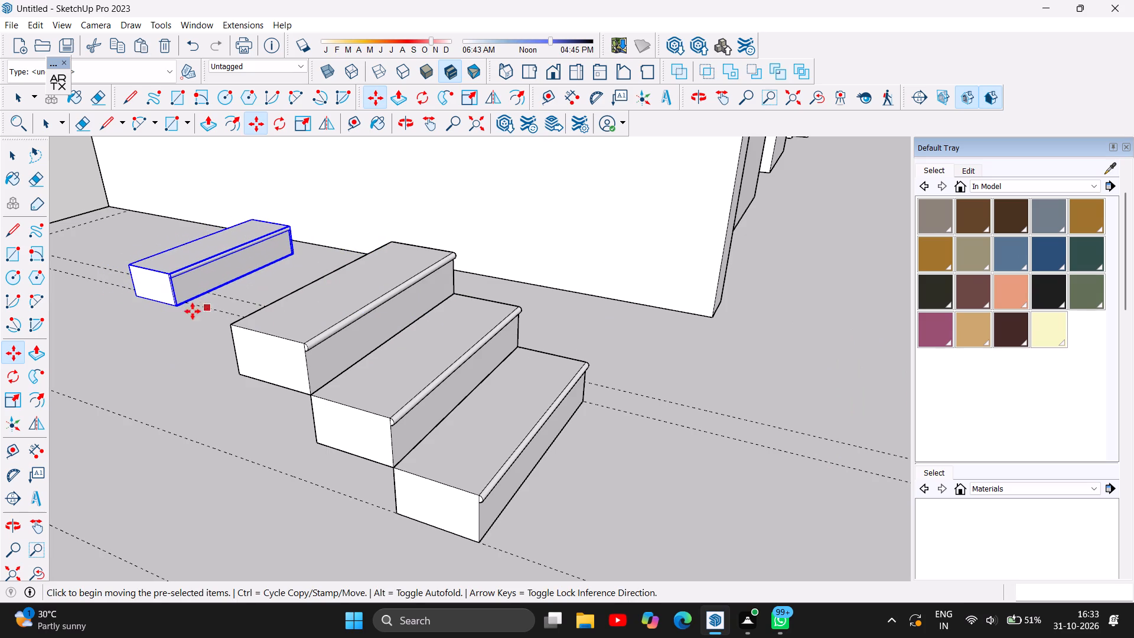
pyautogui.click(173, 305)
pyautogui.click(232, 322)
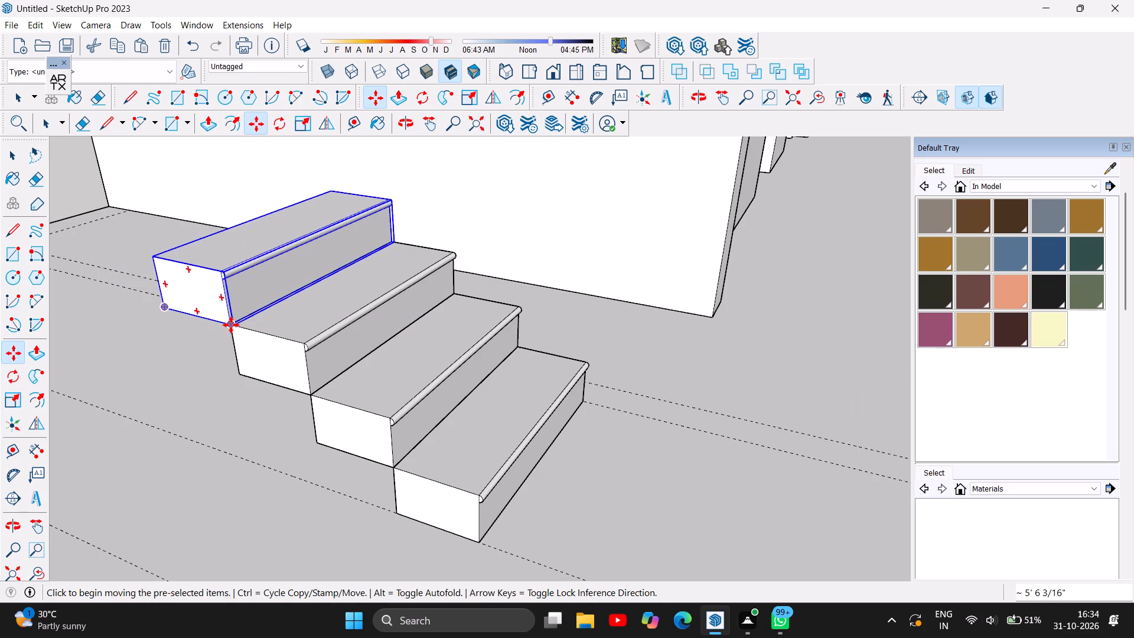
# Paste a fifth step and move its lower front corner onto the fourth step's top back corner.
pyautogui.hotkey('ctrl', 'v')
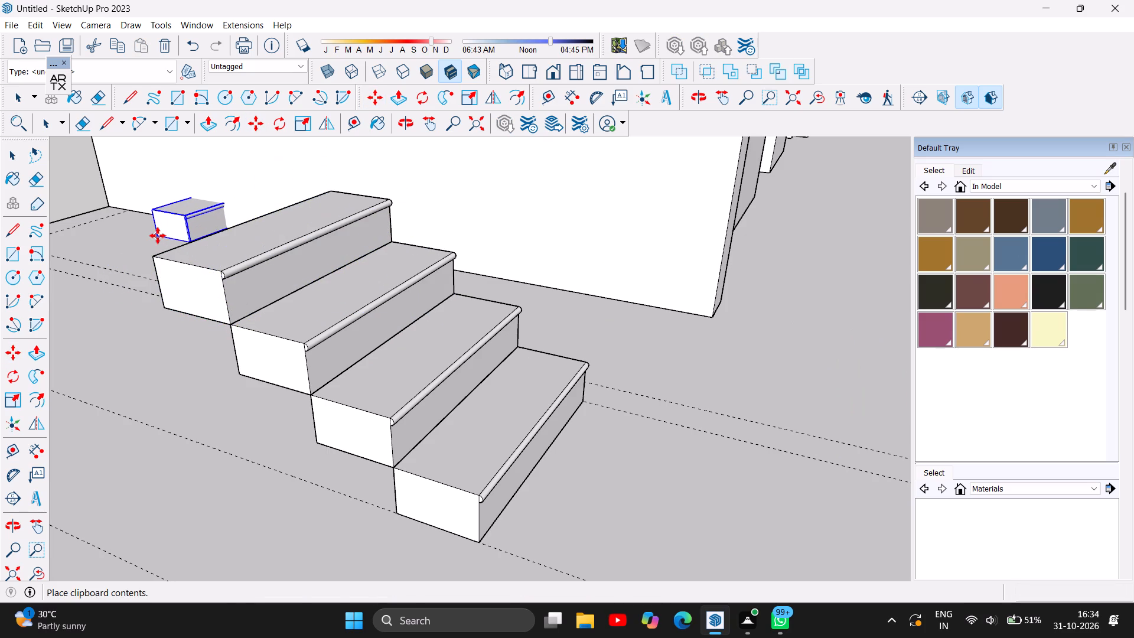
pyautogui.click(158, 236)
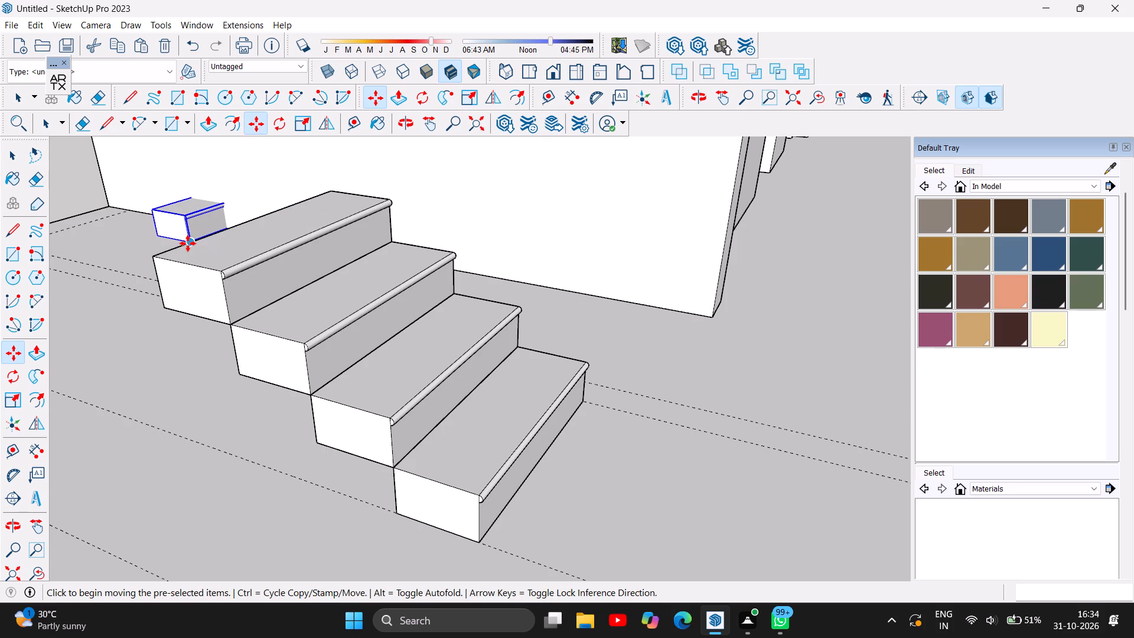
pyautogui.click(188, 243)
pyautogui.click(158, 258)
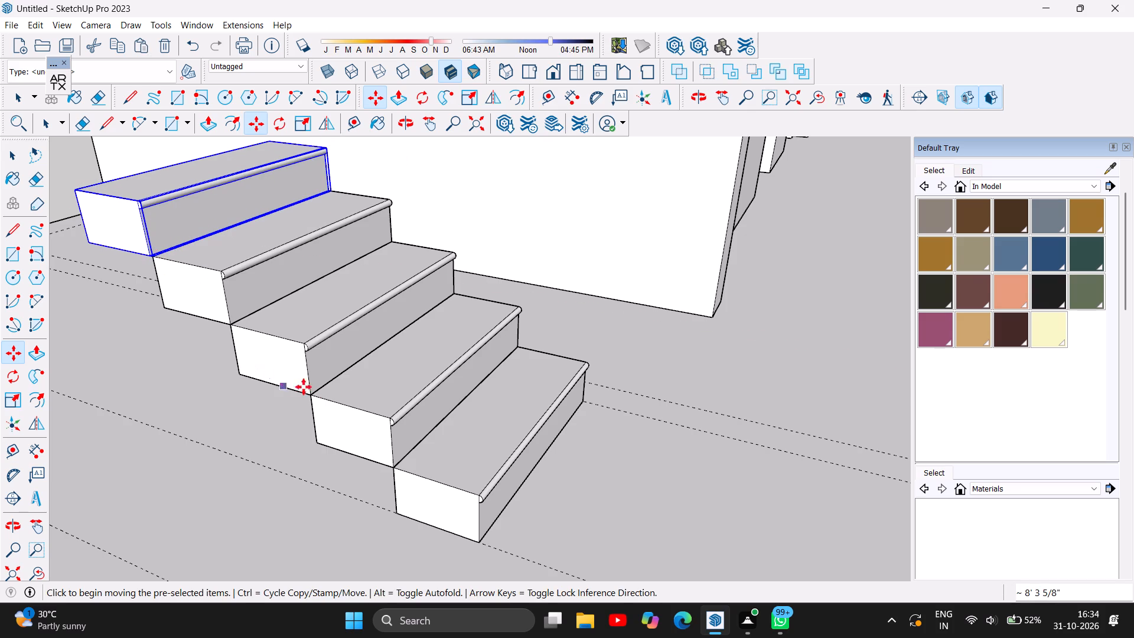
# Paste a sixth step and move its lower front corner onto the fifth step's top back corner.
pyautogui.scroll(-5, 546, 566)
pyautogui.scroll(-4, 684, 543)
pyautogui.scroll(4, 315, 359)
pyautogui.hotkey('ctrl', 'v')
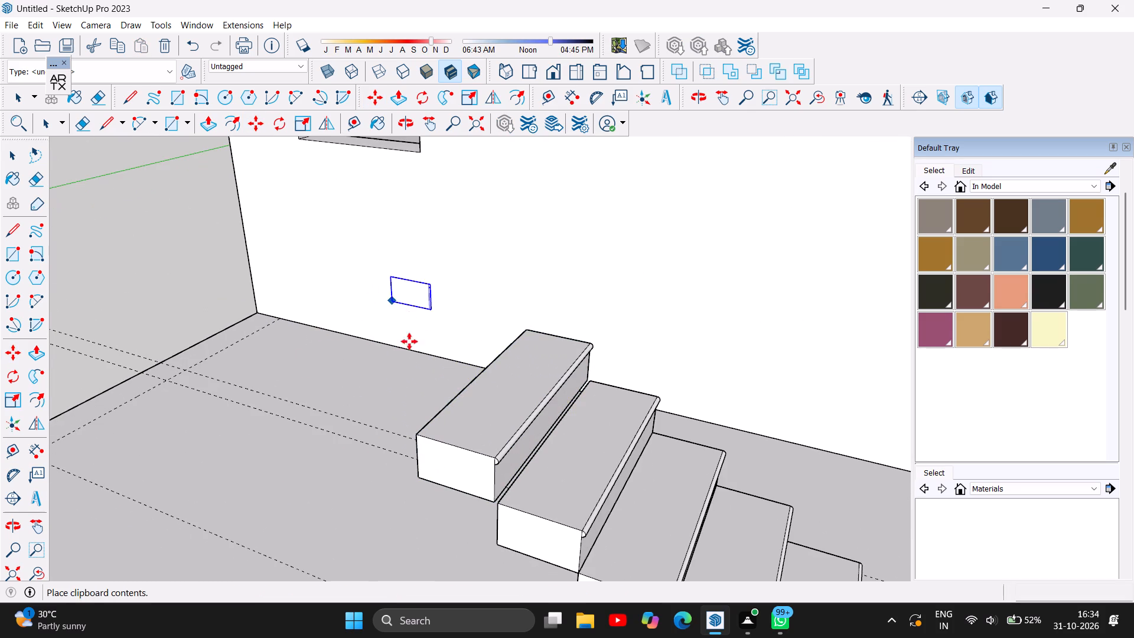
pyautogui.click(320, 385)
pyautogui.click(358, 395)
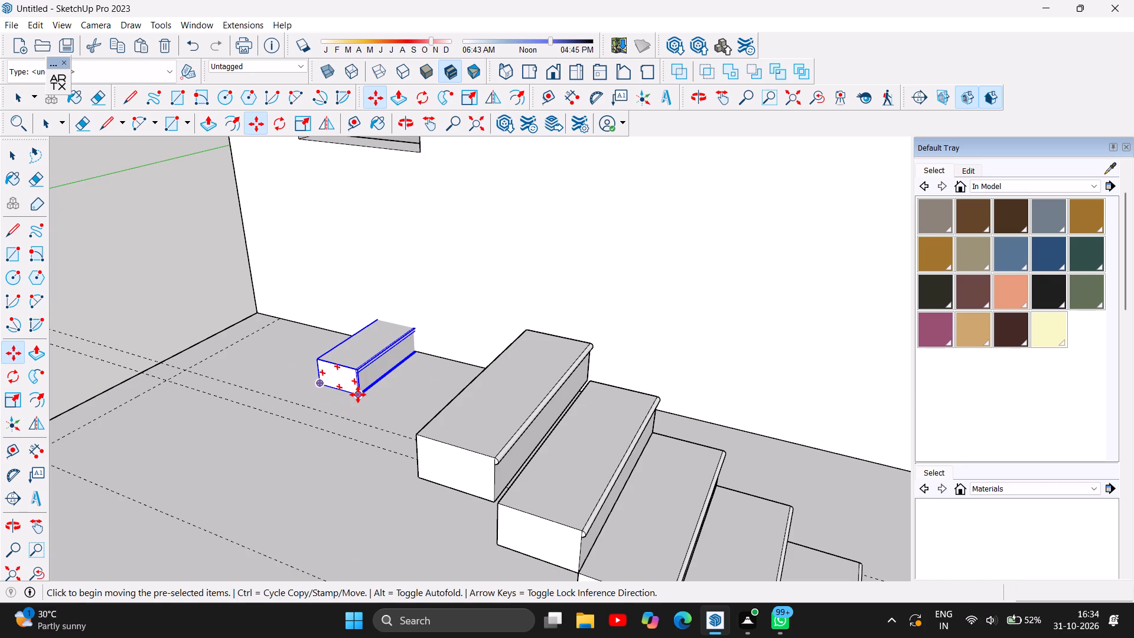
pyautogui.click(418, 429)
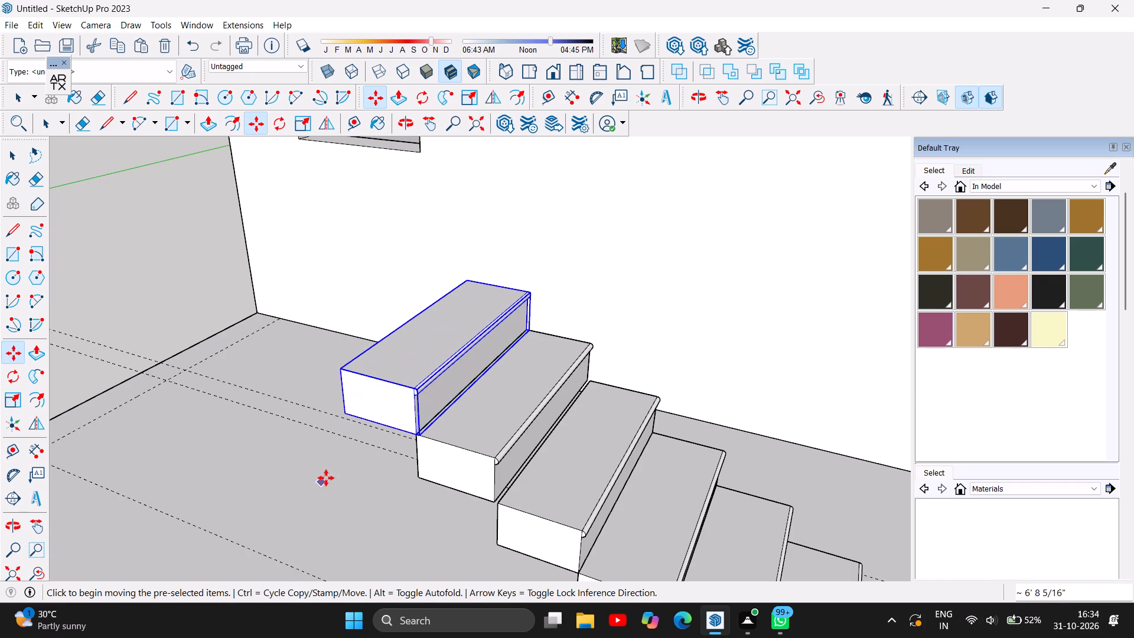
# Paste a seventh step and move its lower front corner onto the sixth step's top back corner.
pyautogui.scroll(-5, 326, 478)
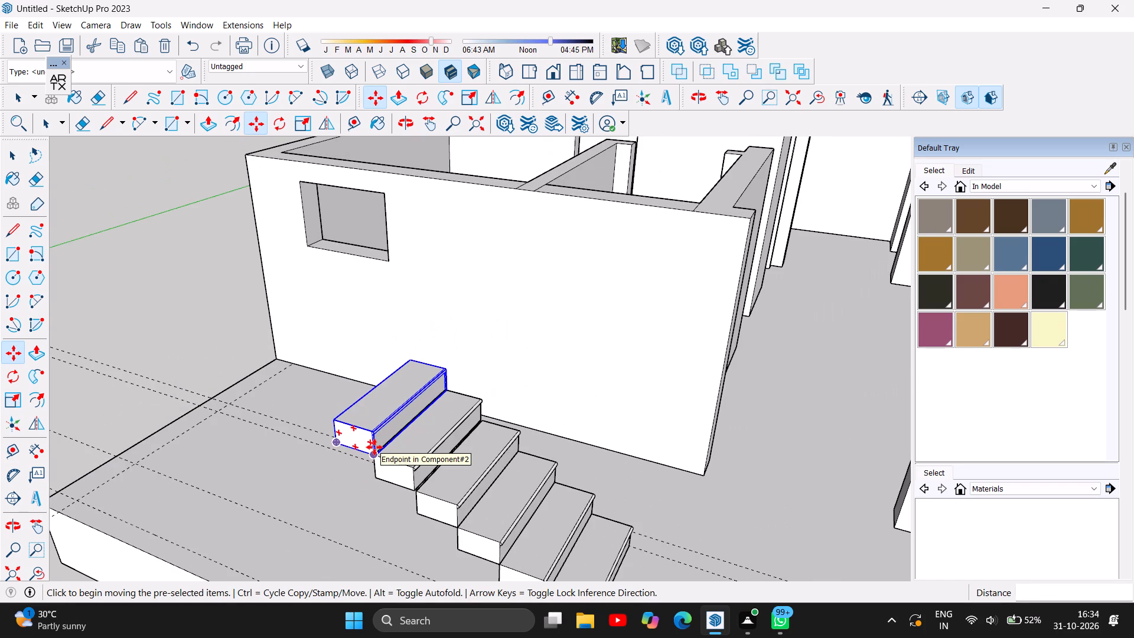
pyautogui.hotkey('ctrl', 'v')
pyautogui.click(250, 401)
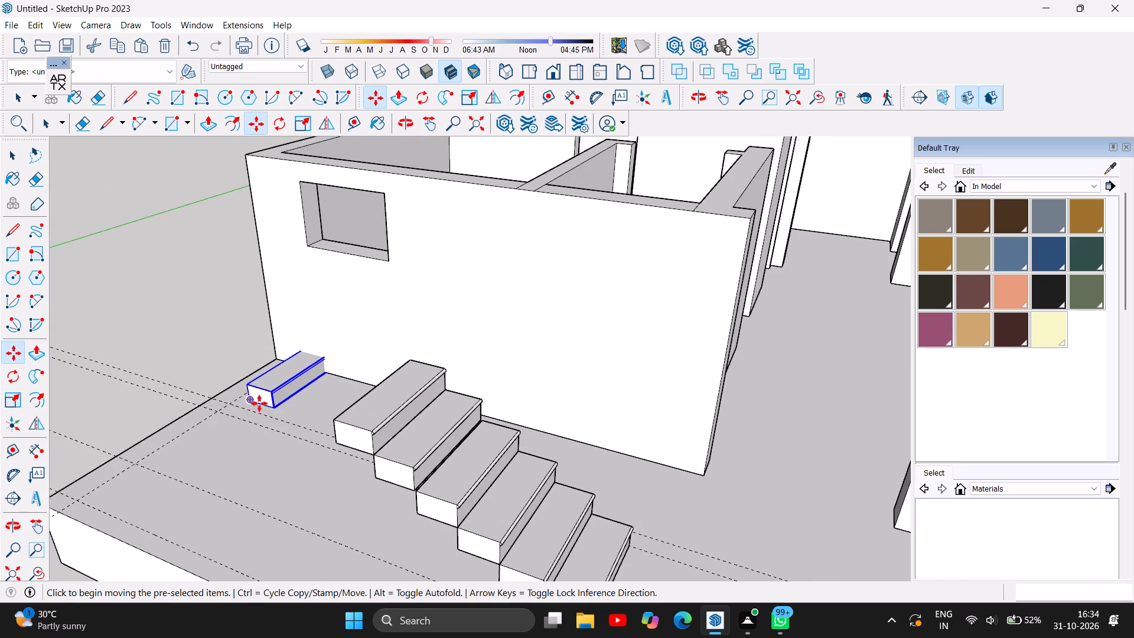
pyautogui.click(269, 409)
pyautogui.click(338, 419)
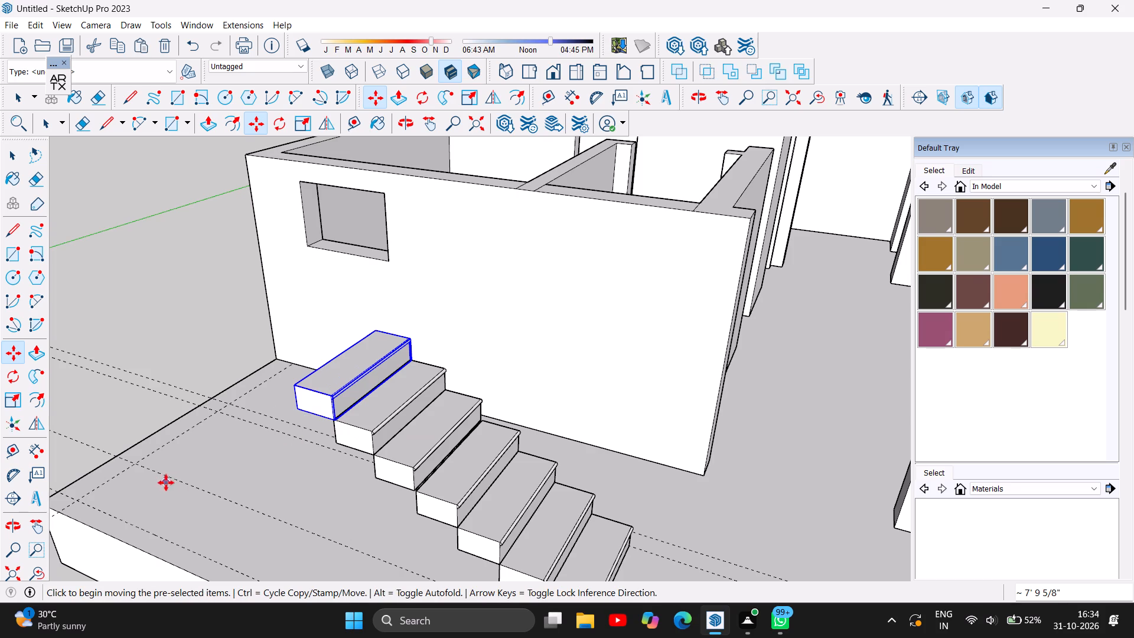
pyautogui.scroll(-5, 283, 479)
pyautogui.scroll(4, 383, 507)
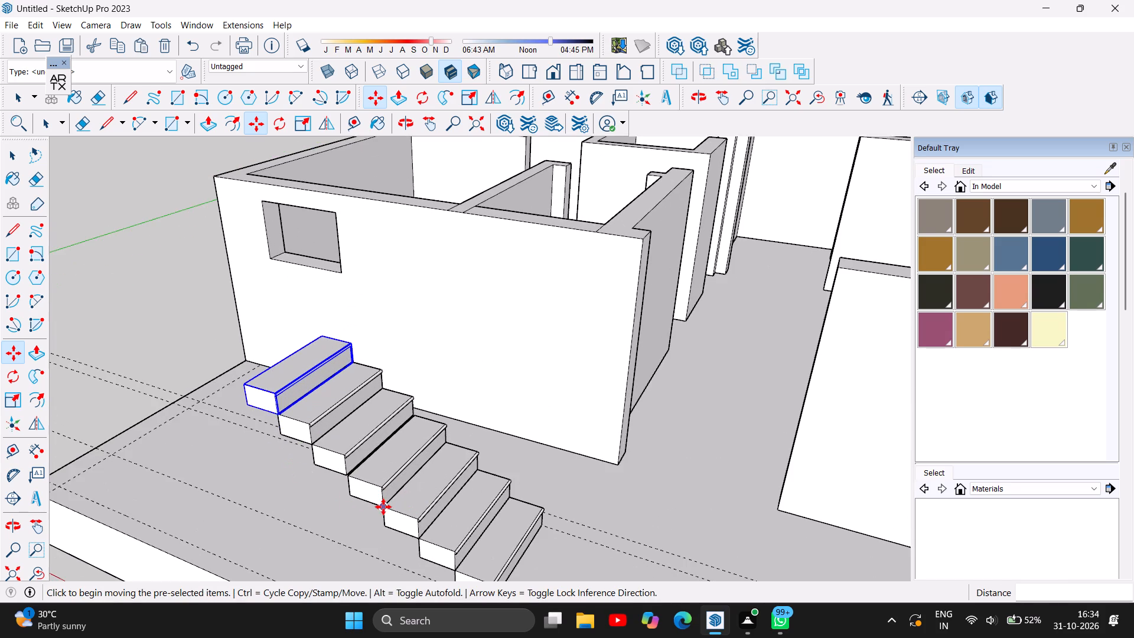
# Undo the placement of the fifth, sixth and seventh steps, leaving the lower four in the staircase.
pyautogui.scroll(1, 301, 471)
pyautogui.scroll(4, 347, 530)
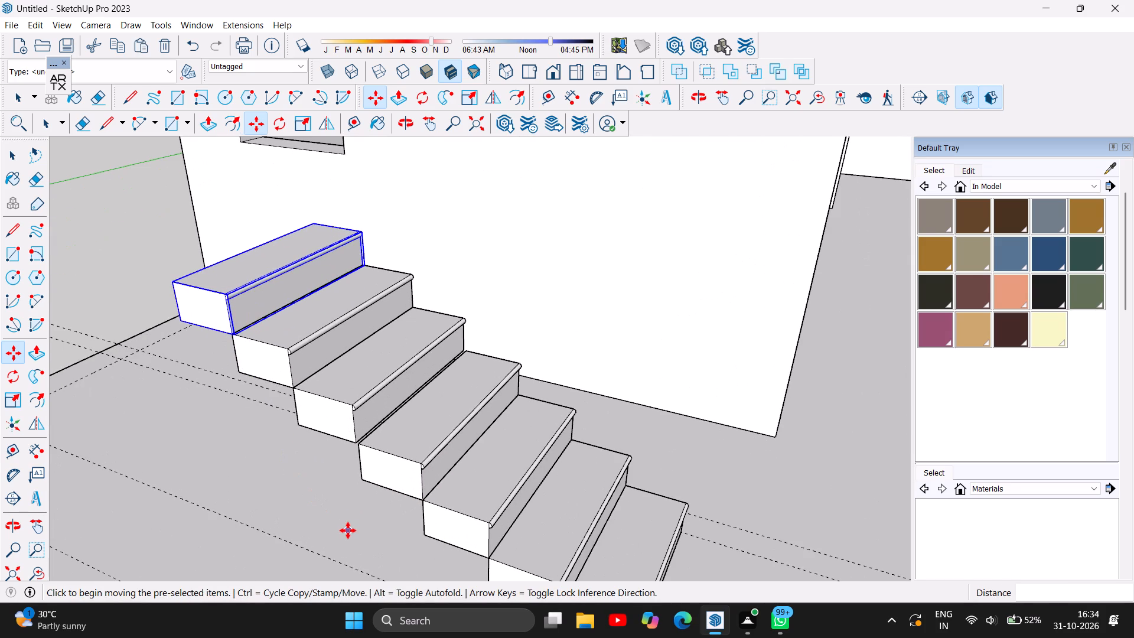
pyautogui.hotkey('ctrl', 'z')
pyautogui.hotkey('ctrl', 'z')
pyautogui.hotkey('ctrl', 'z')
pyautogui.hotkey('ctrl', 'z')
pyautogui.hotkey('ctrl', 'z')
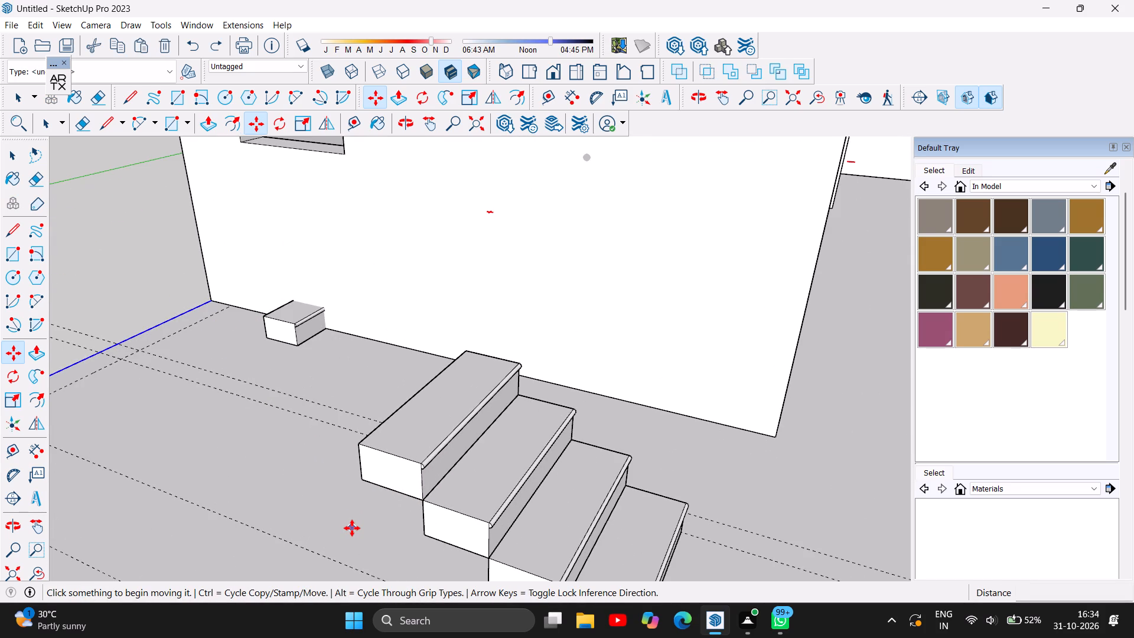
pyautogui.hotkey('ctrl', 'z')
# Paste a fifth step and move its lower front corner onto the fourth step's top back corner.
pyautogui.hotkey('ctrl', 'v')
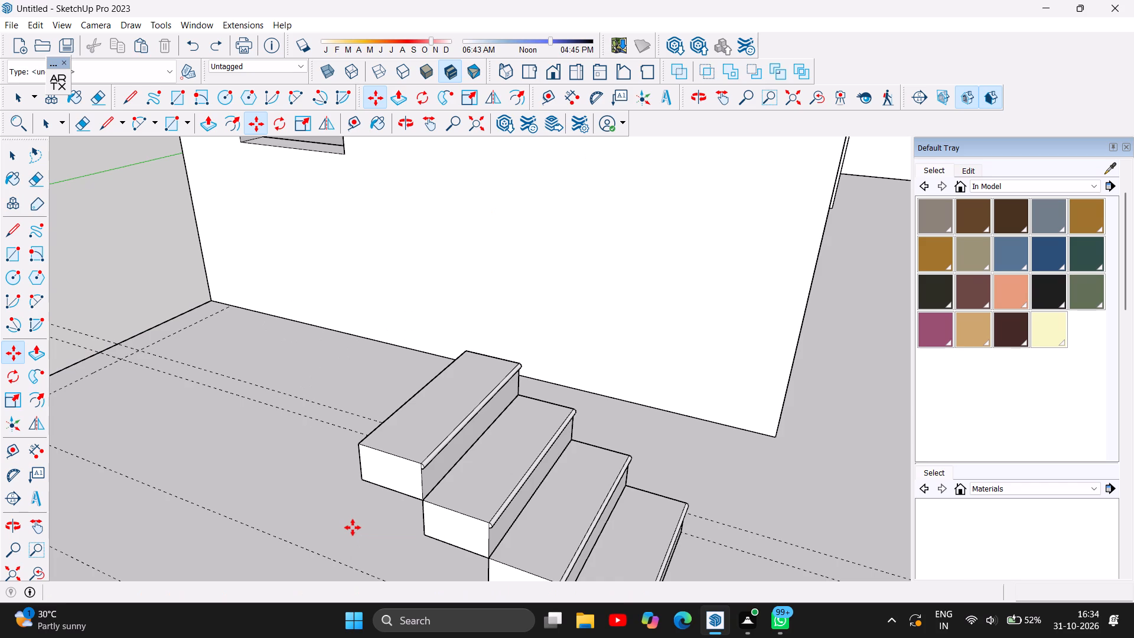
pyautogui.click(173, 438)
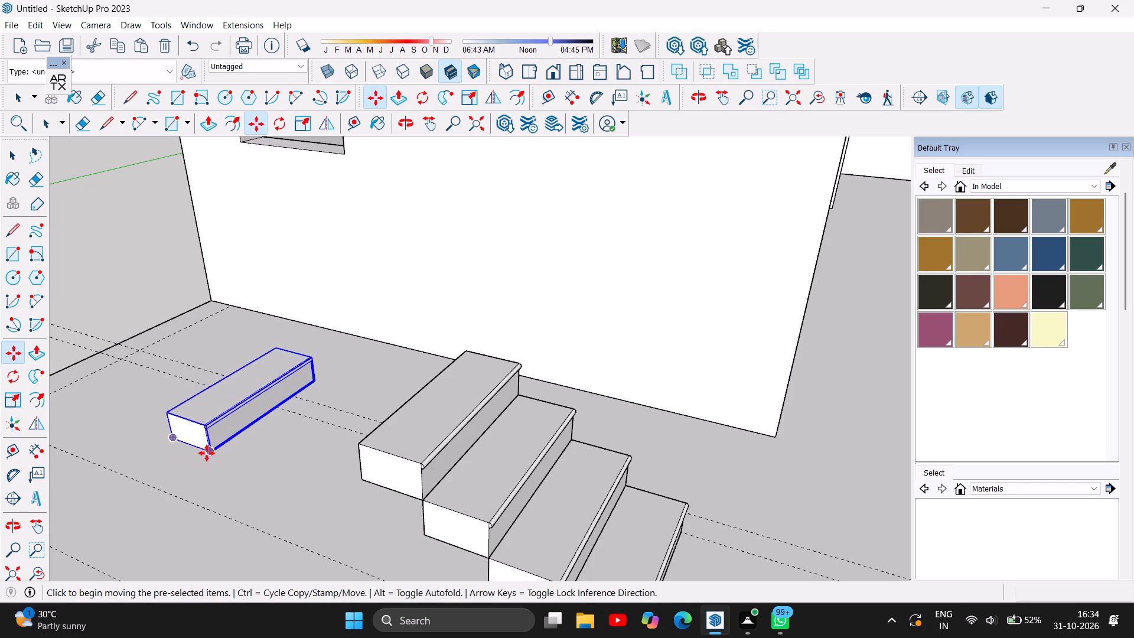
pyautogui.click(207, 453)
pyautogui.click(361, 446)
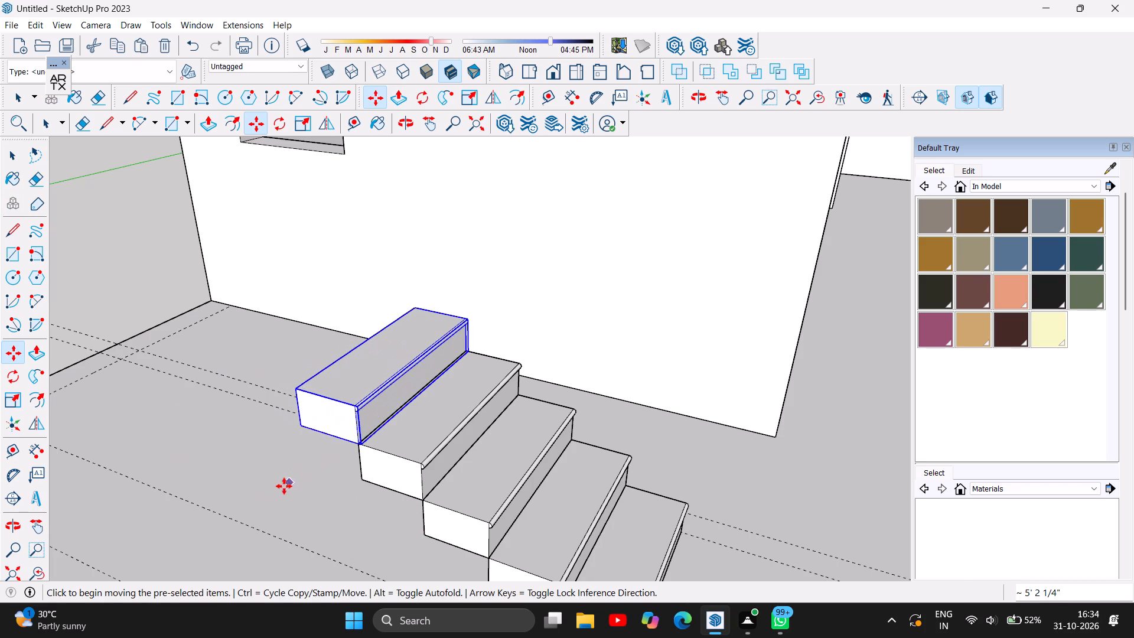
# Paste a sixth step and move its lower front corner onto the fifth step's top back corner.
pyautogui.scroll(-4, 271, 493)
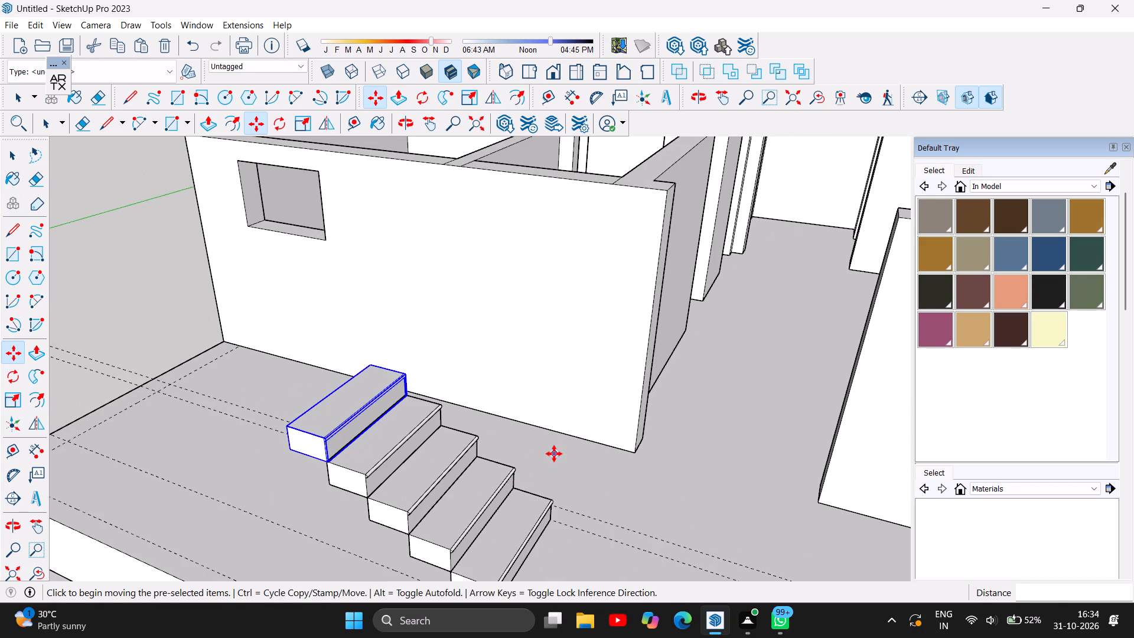
pyautogui.hotkey('ctrl', 'v')
pyautogui.click(247, 412)
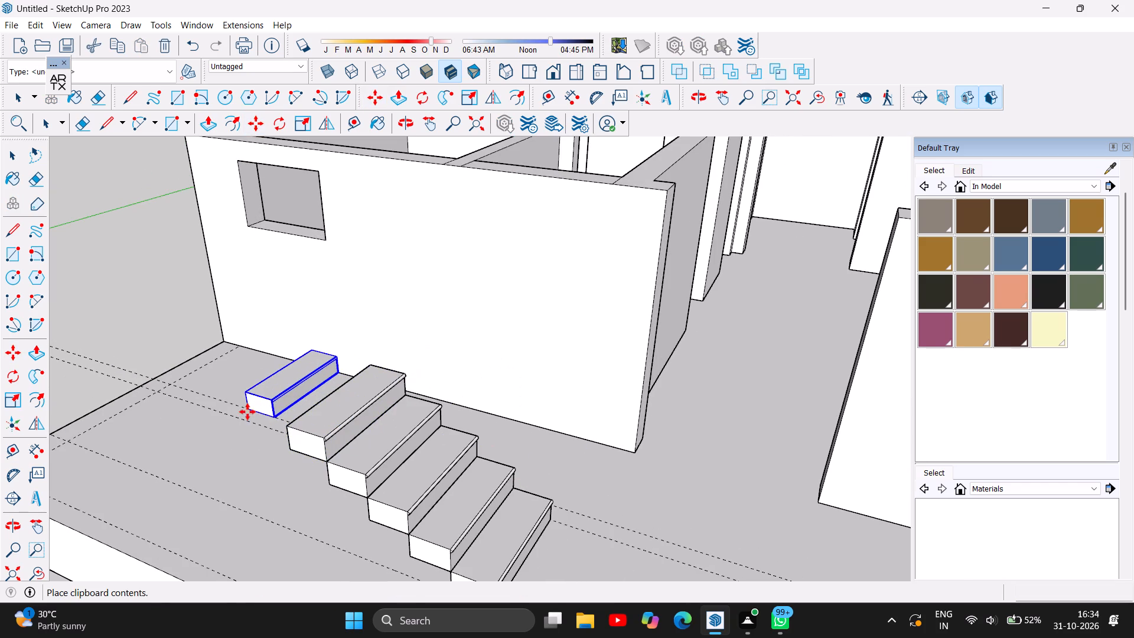
pyautogui.click(277, 415)
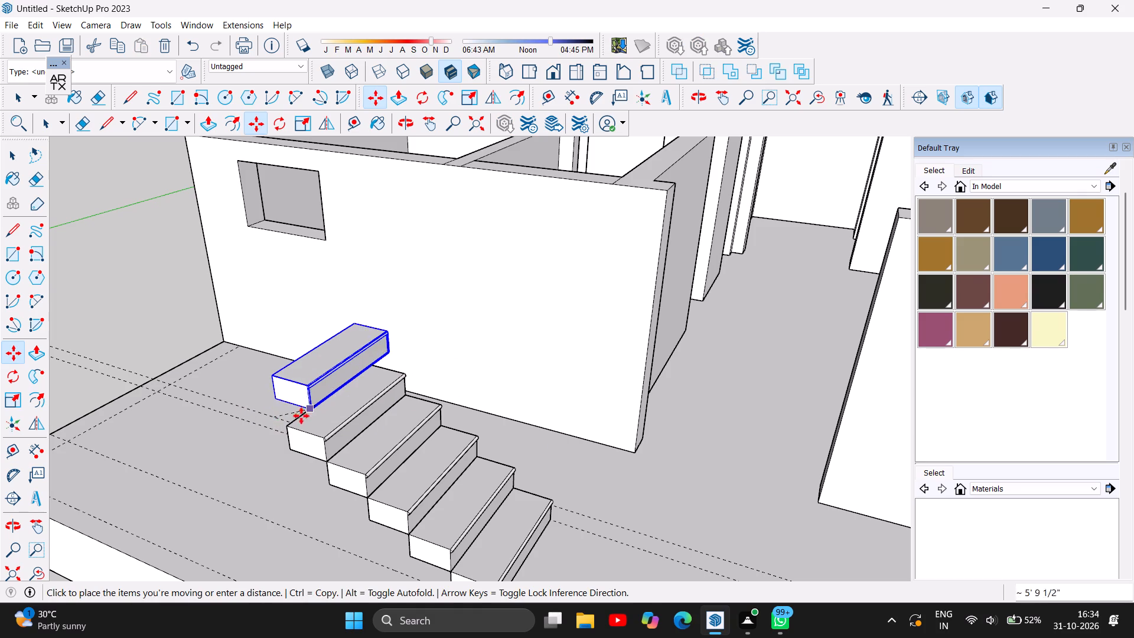
pyautogui.click(289, 428)
# Examine the staircase from several sides, checking its rise and position against the outer wall, window and porch floor.
pyautogui.scroll(-5, 226, 460)
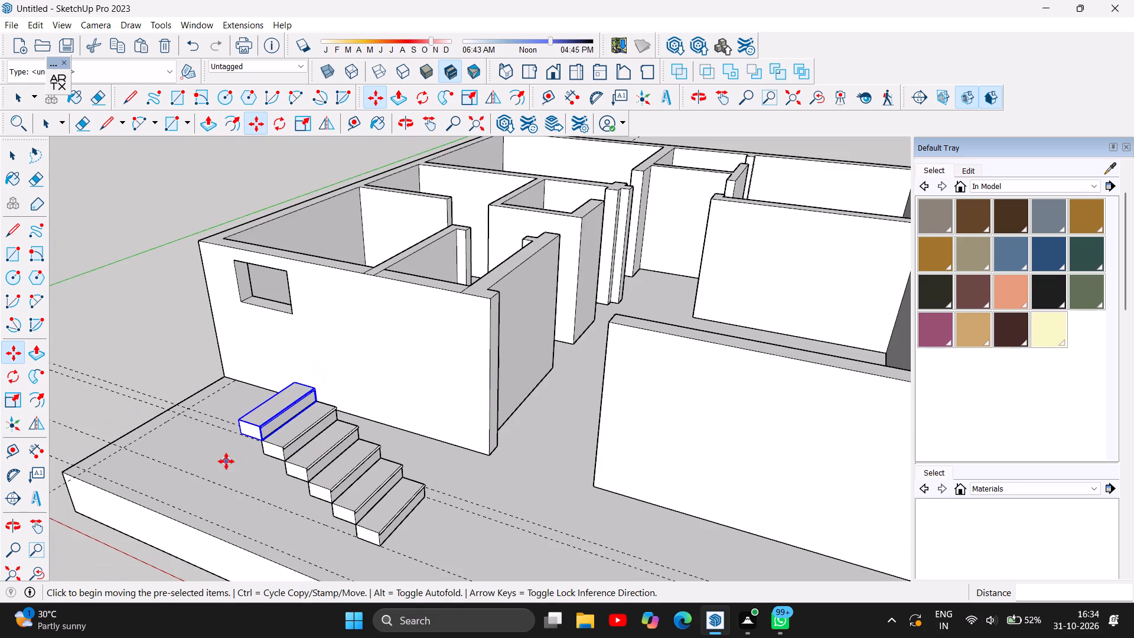
pyautogui.click(402, 119)
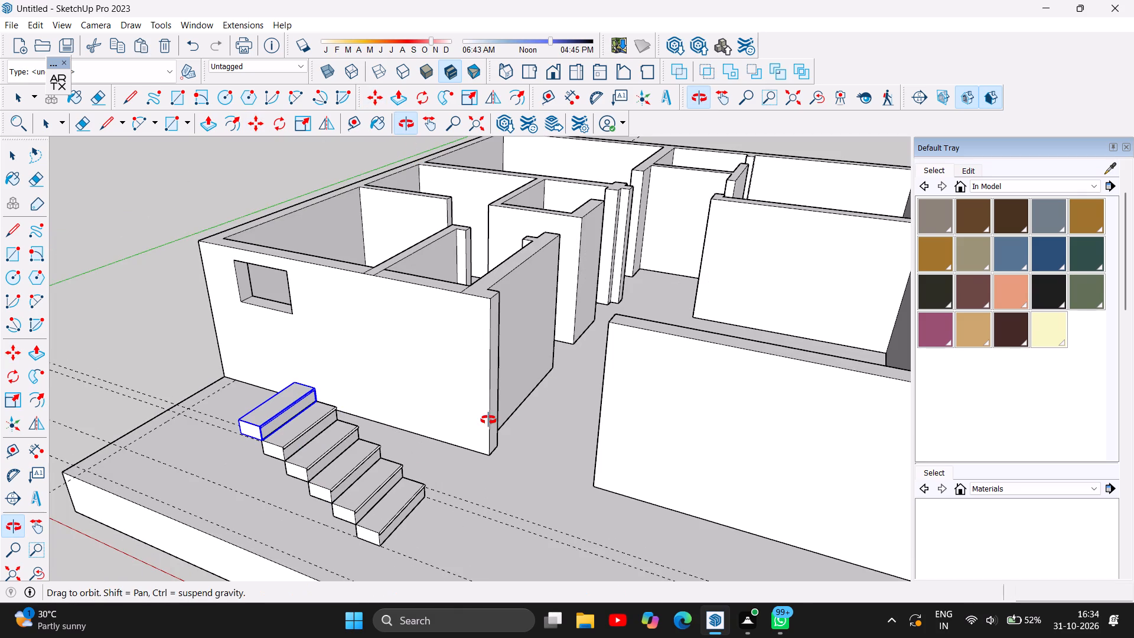
pyautogui.moveTo(488, 420); pyautogui.dragTo(165, 487)
pyautogui.moveTo(157, 478); pyautogui.dragTo(451, 454)
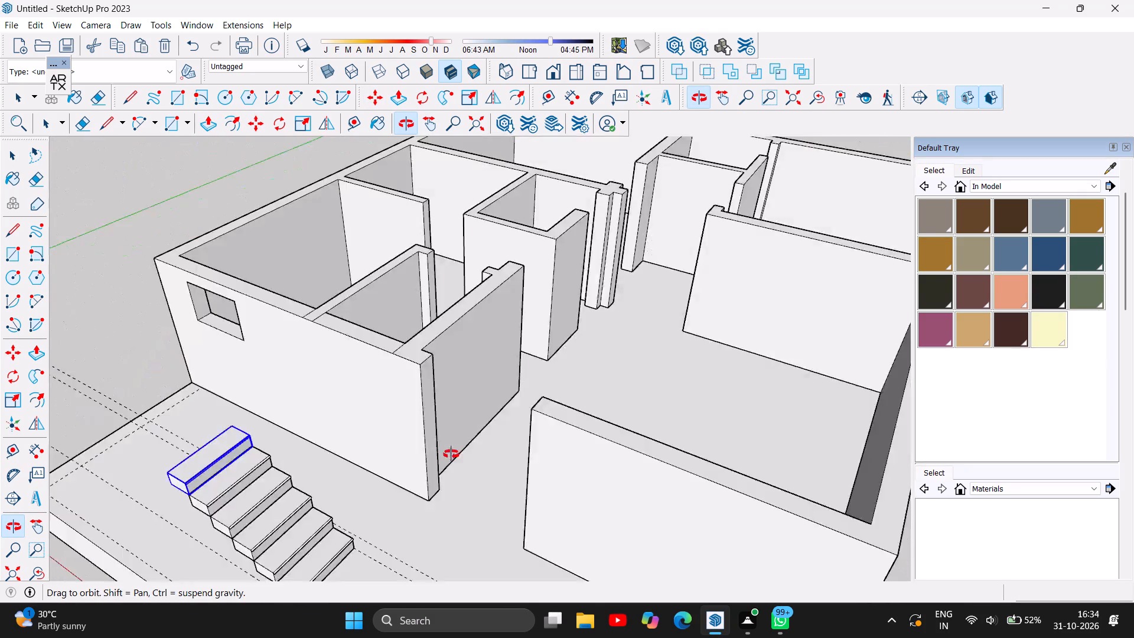
pyautogui.moveTo(451, 454); pyautogui.dragTo(562, 411)
pyautogui.scroll(-3, 357, 405)
pyautogui.moveTo(142, 509); pyautogui.dragTo(155, 504)
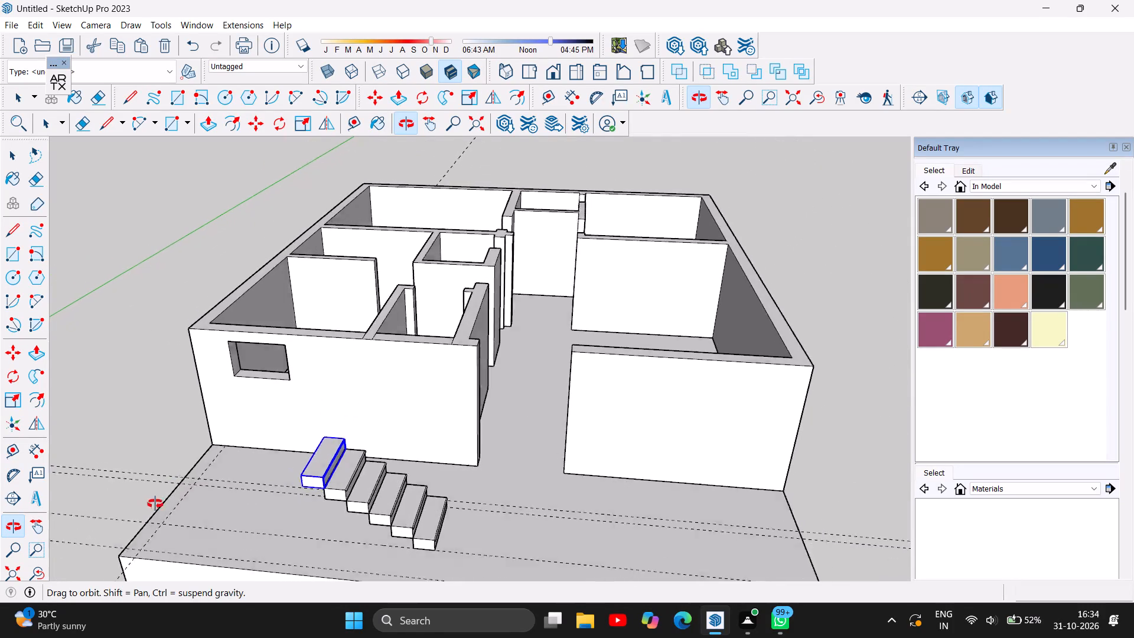
pyautogui.moveTo(155, 504); pyautogui.dragTo(313, 401)
pyautogui.moveTo(302, 402); pyautogui.dragTo(203, 393)
pyautogui.moveTo(188, 392); pyautogui.dragTo(138, 389)
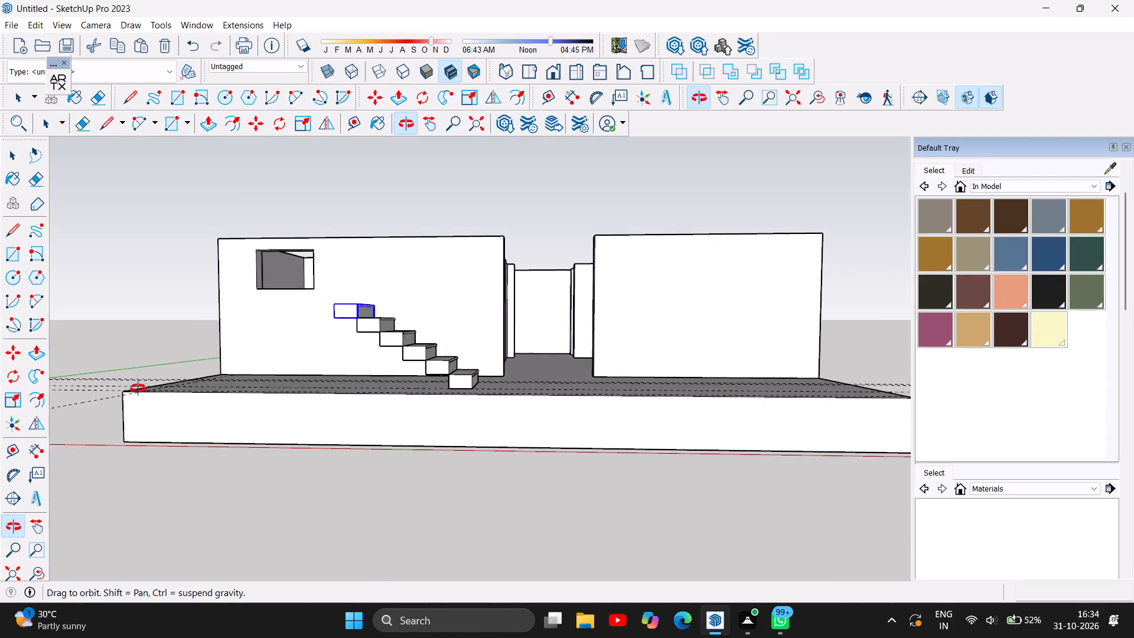
pyautogui.moveTo(138, 389); pyautogui.dragTo(174, 505)
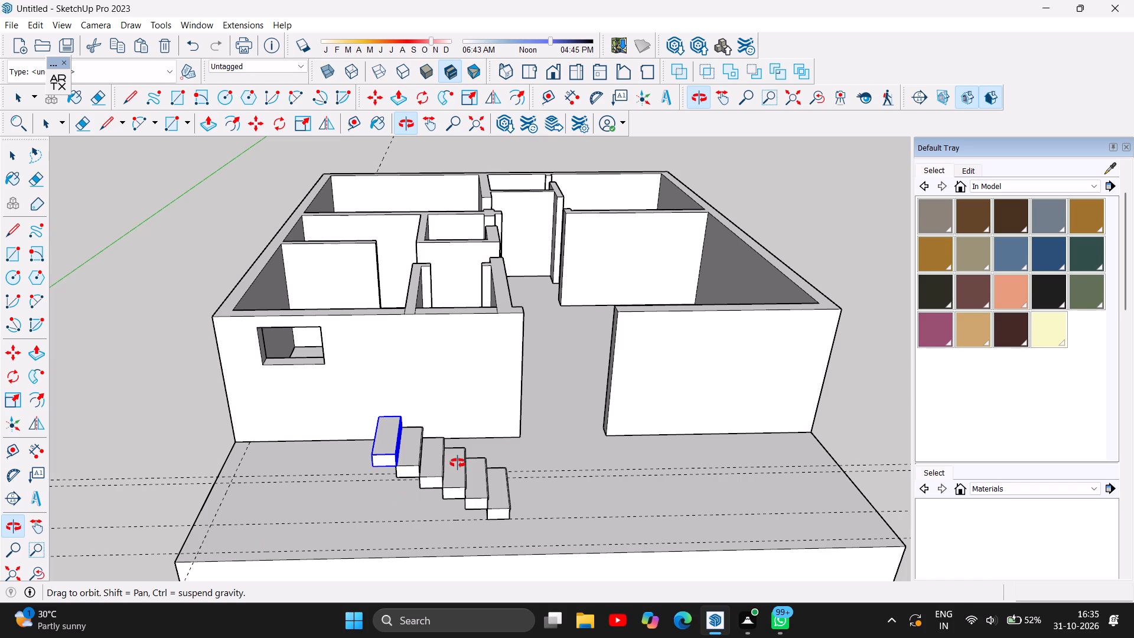
pyautogui.moveTo(590, 470); pyautogui.dragTo(275, 448)
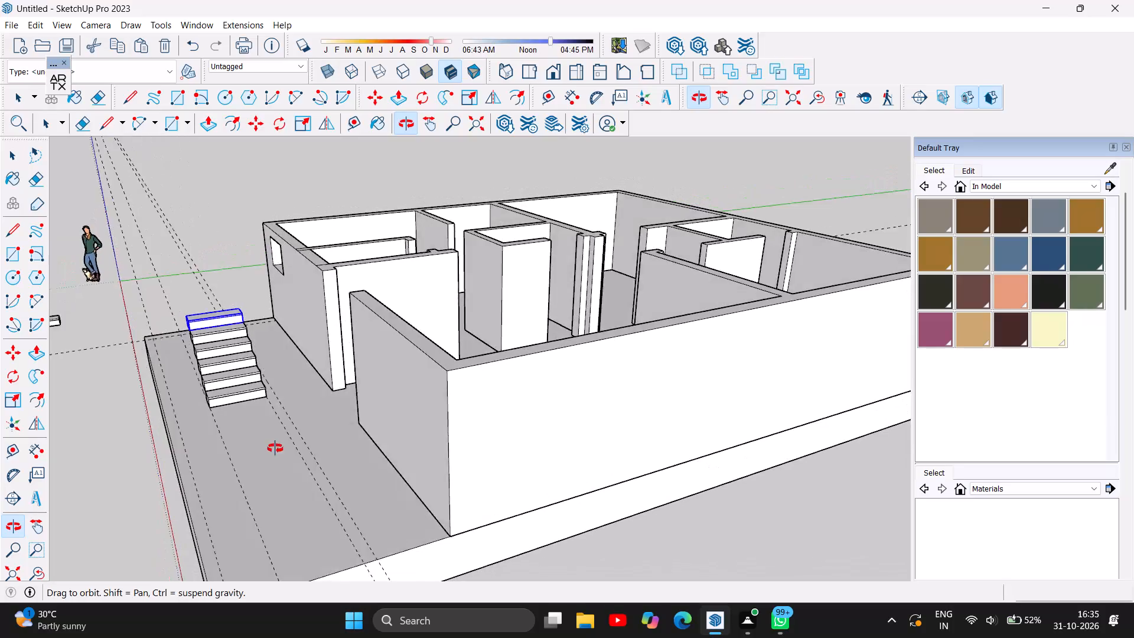
pyautogui.moveTo(275, 448); pyautogui.dragTo(765, 473)
pyautogui.moveTo(747, 471); pyautogui.dragTo(736, 471)
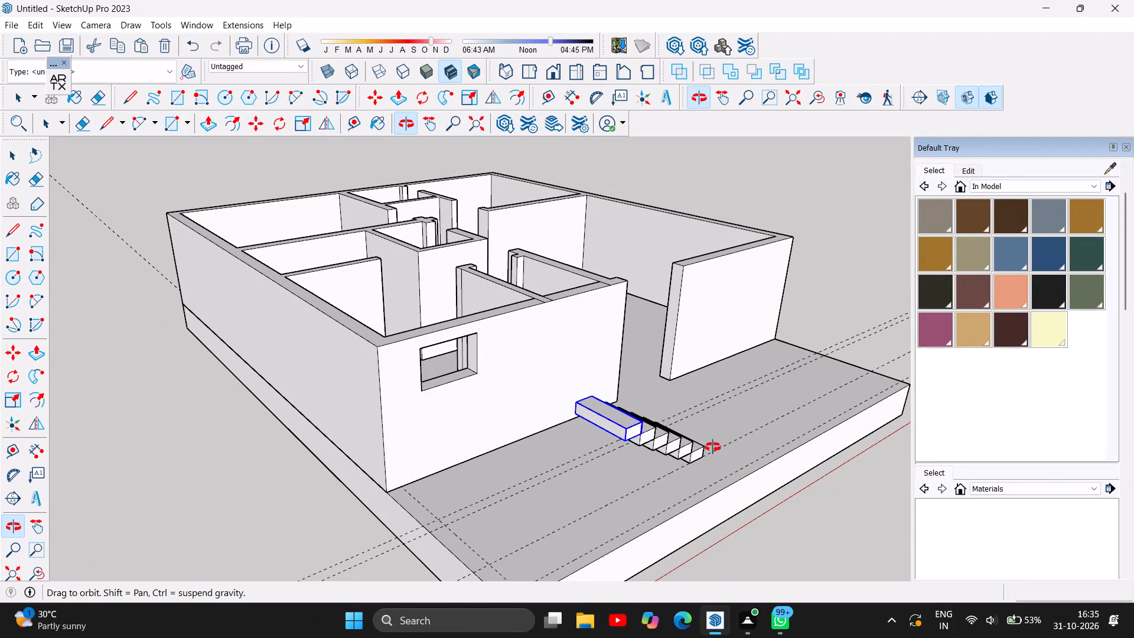
pyautogui.moveTo(738, 437); pyautogui.dragTo(608, 423)
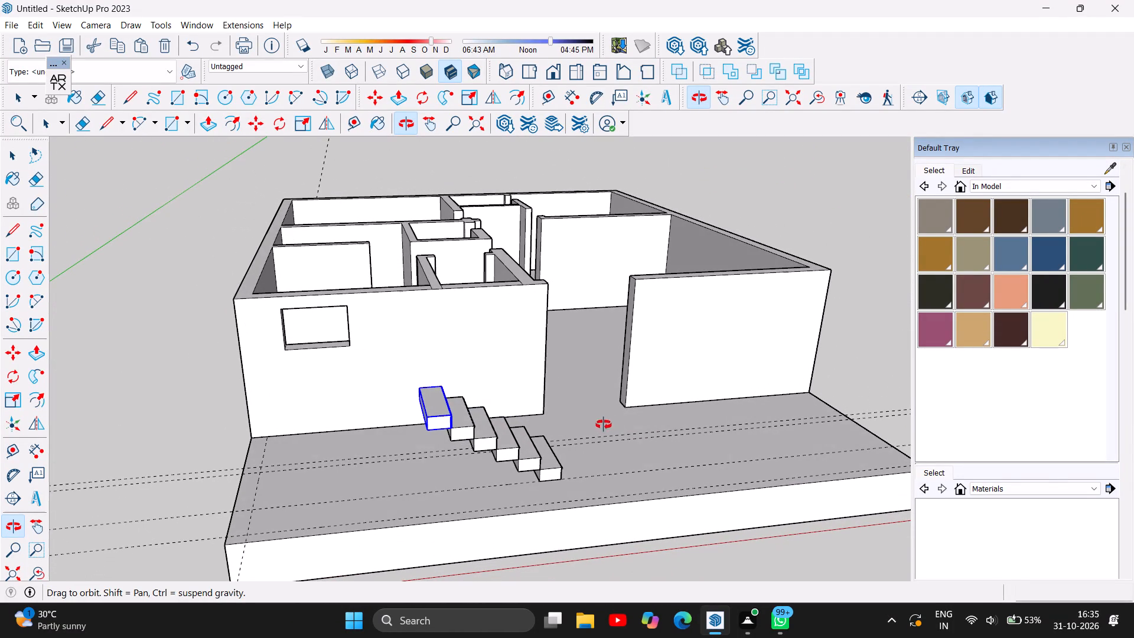
pyautogui.scroll(2, 420, 424)
pyautogui.scroll(3, 480, 438)
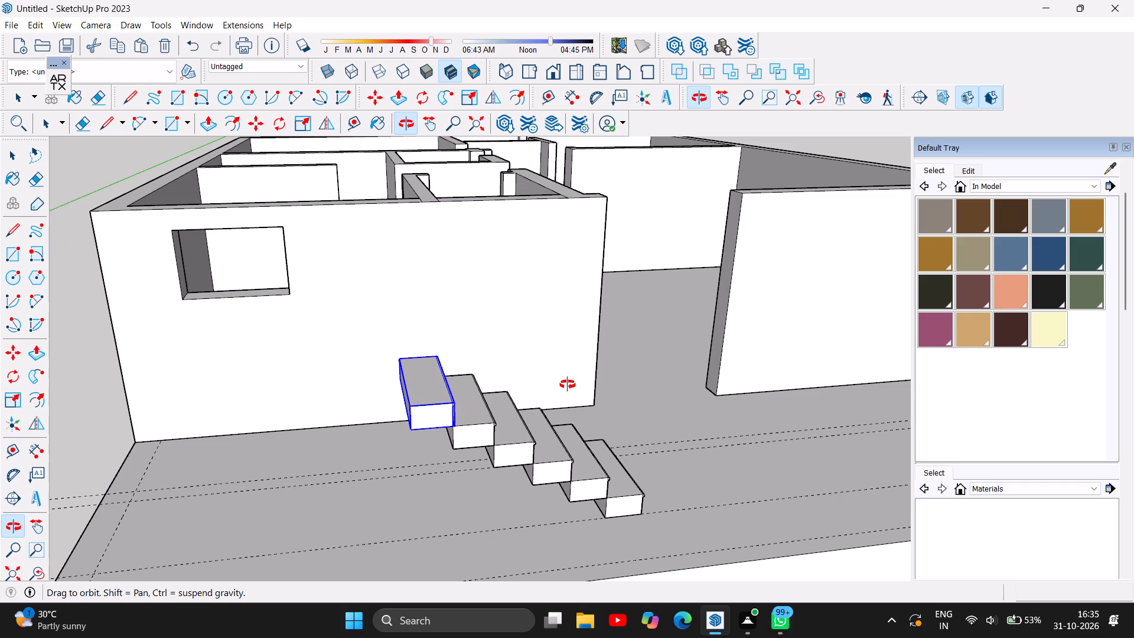
pyautogui.moveTo(614, 391); pyautogui.dragTo(406, 410)
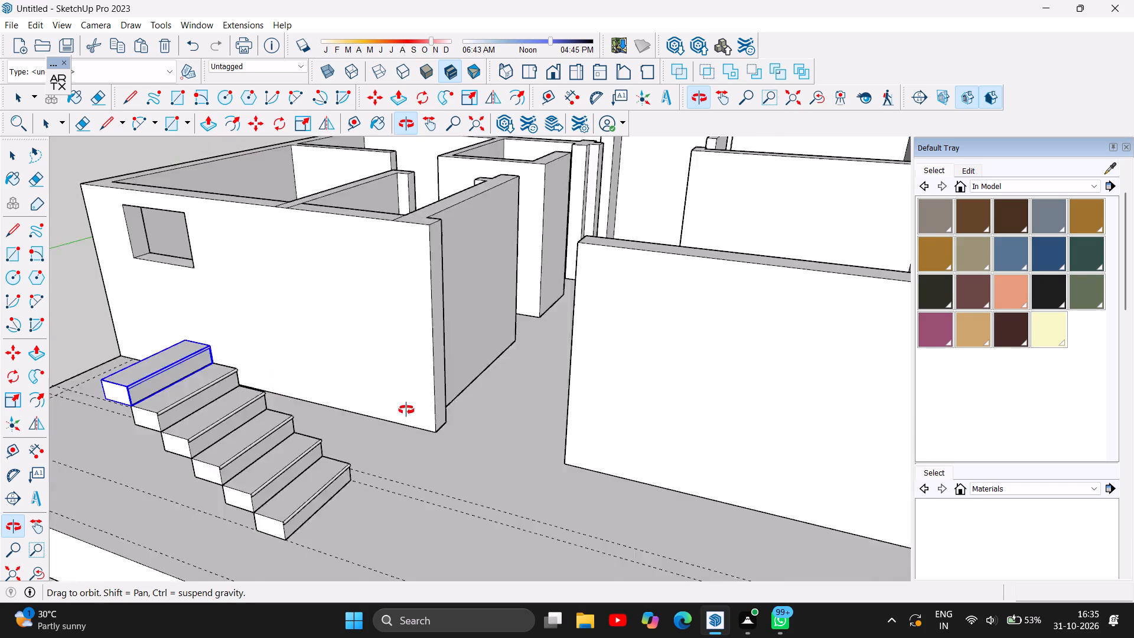
pyautogui.moveTo(406, 410); pyautogui.dragTo(552, 382)
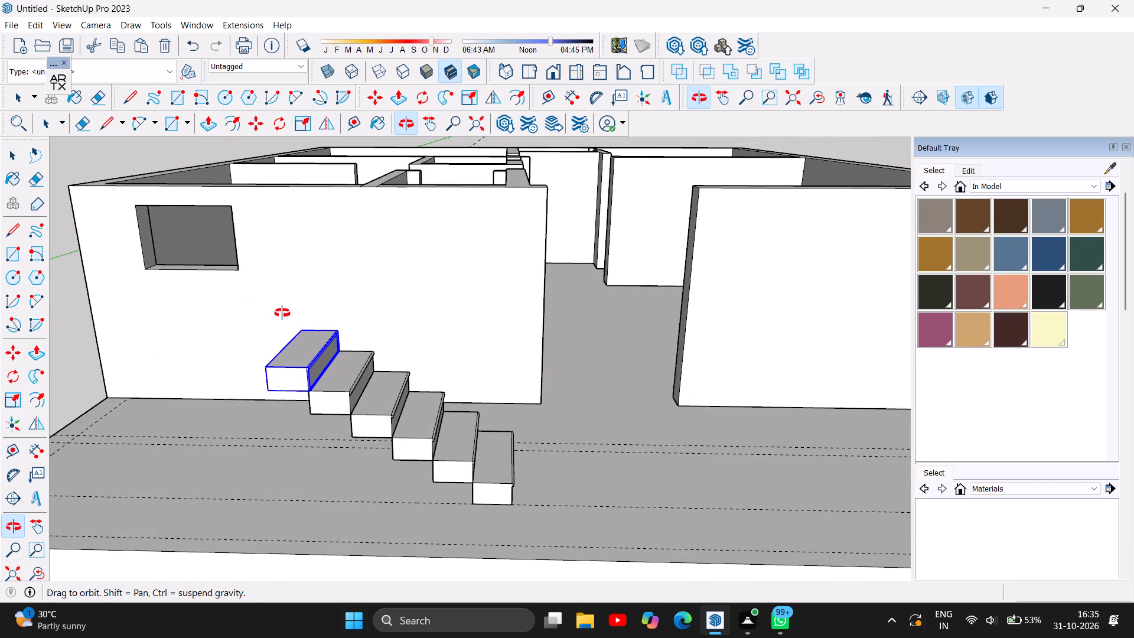
pyautogui.moveTo(247, 356); pyautogui.dragTo(226, 392)
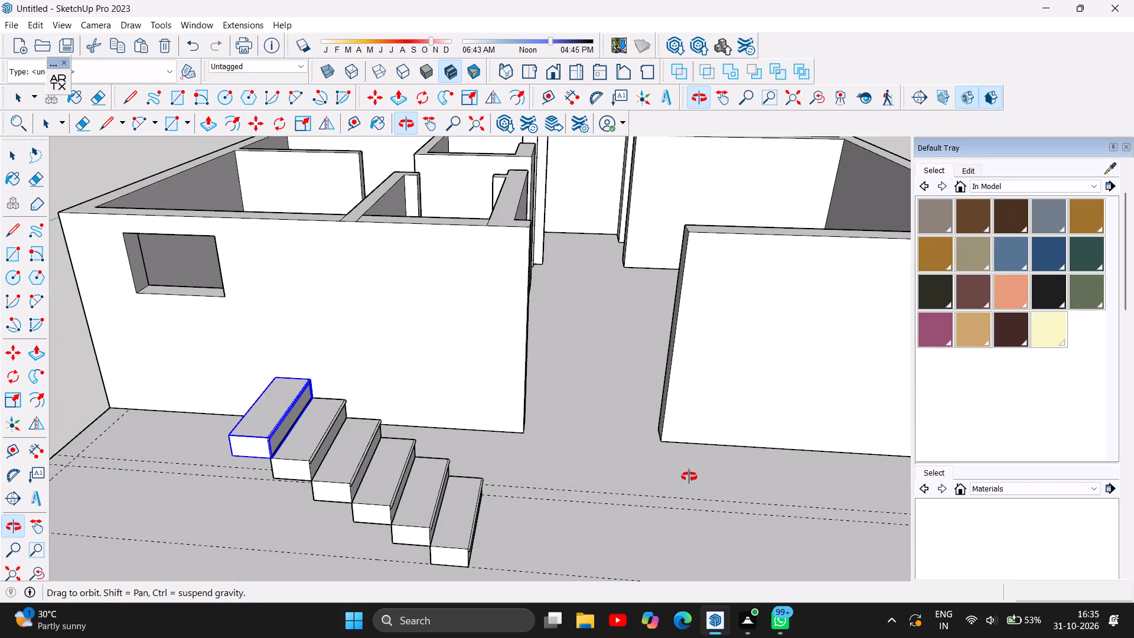
# Paste a seventh step and move its lower front corner onto the sixth step's top back corner.
pyautogui.moveTo(704, 530); pyautogui.dragTo(434, 576)
pyautogui.scroll(1, 192, 325)
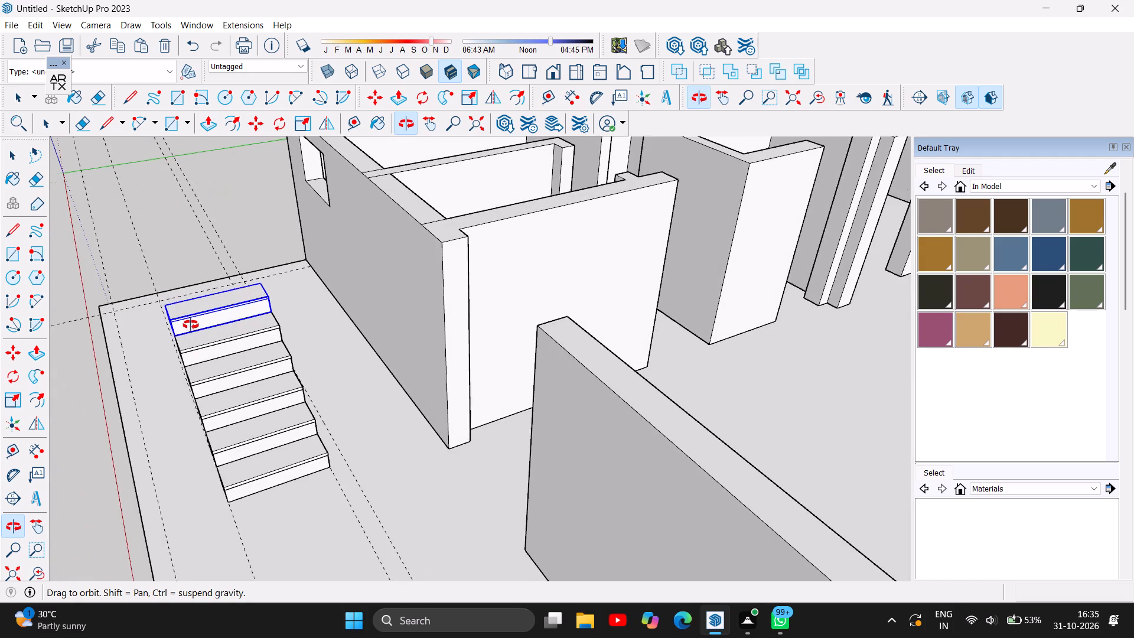
pyautogui.scroll(2, 191, 325)
pyautogui.scroll(2, 141, 269)
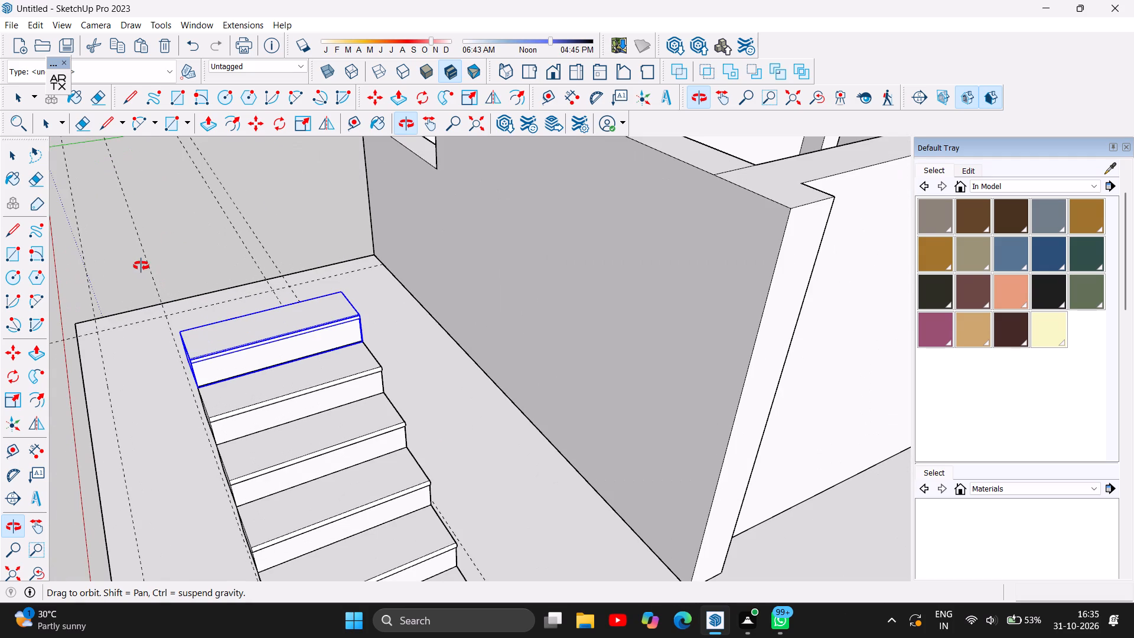
pyautogui.hotkey('ctrl', 'v')
pyautogui.click(144, 320)
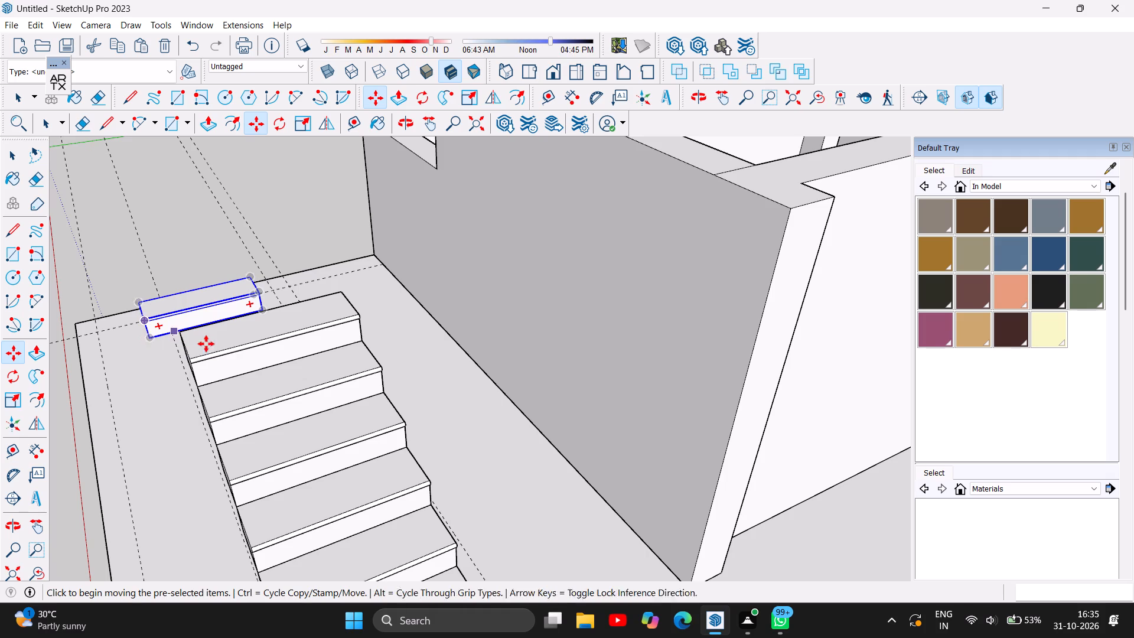
pyautogui.click(147, 336)
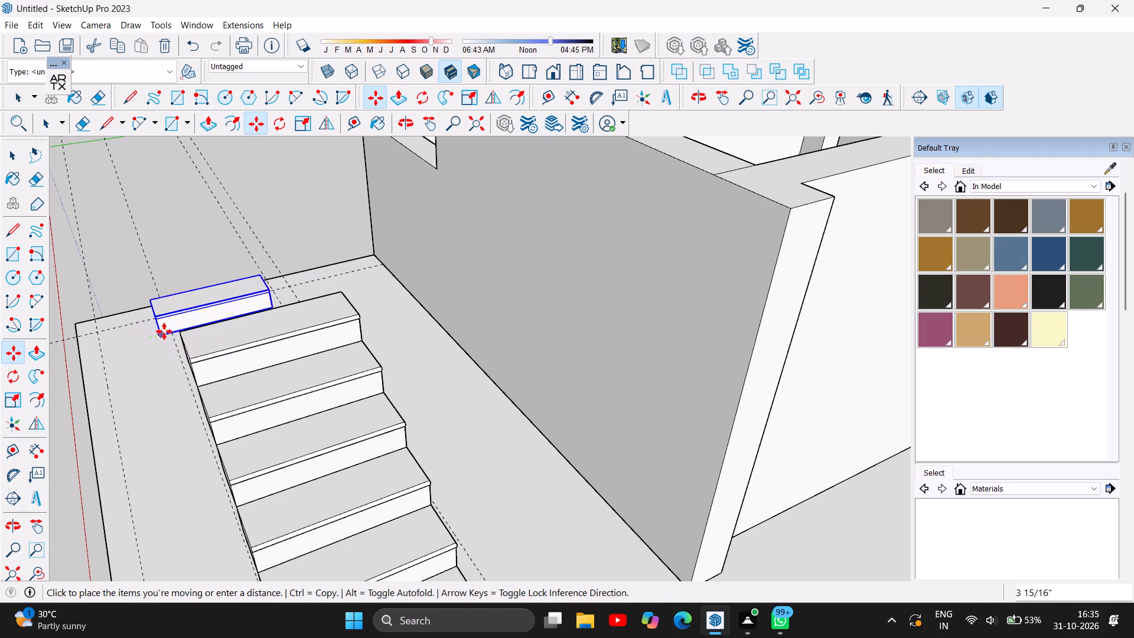
pyautogui.click(180, 336)
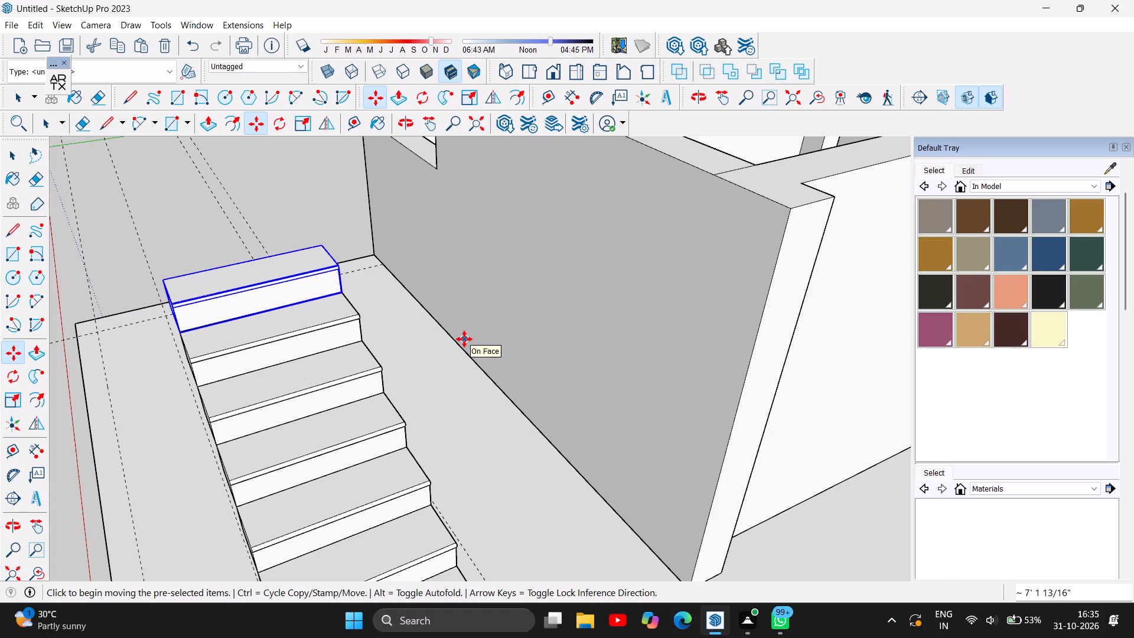
# Paste an eighth step and move its lower front corner onto the seventh step's top back corner.
pyautogui.hotkey('ctrl', 'v')
pyautogui.click(407, 362)
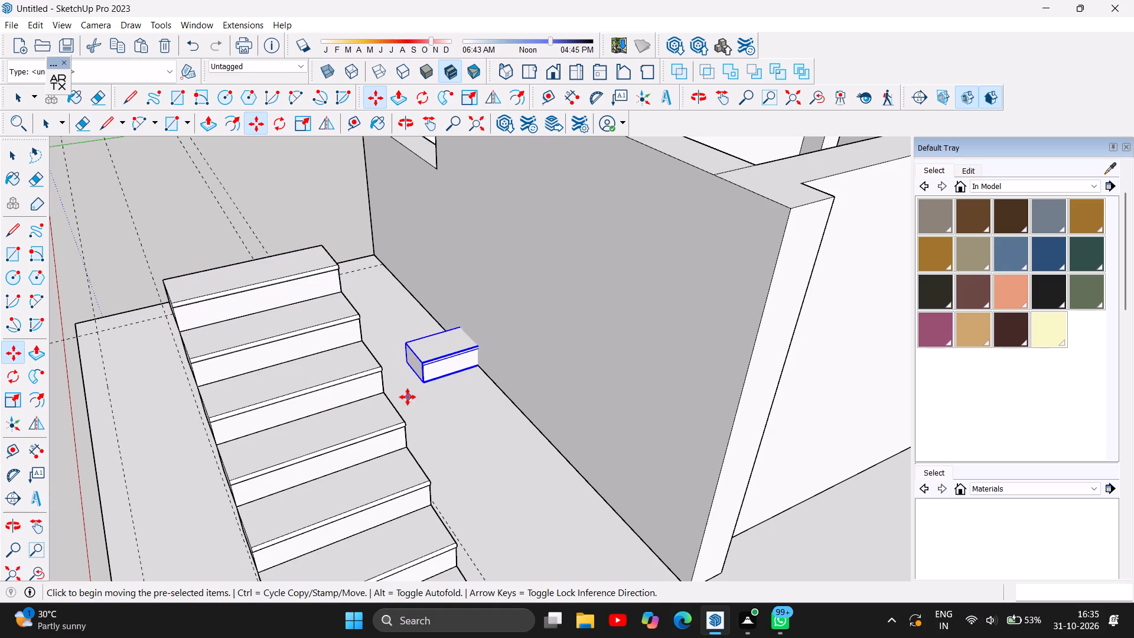
pyautogui.click(422, 383)
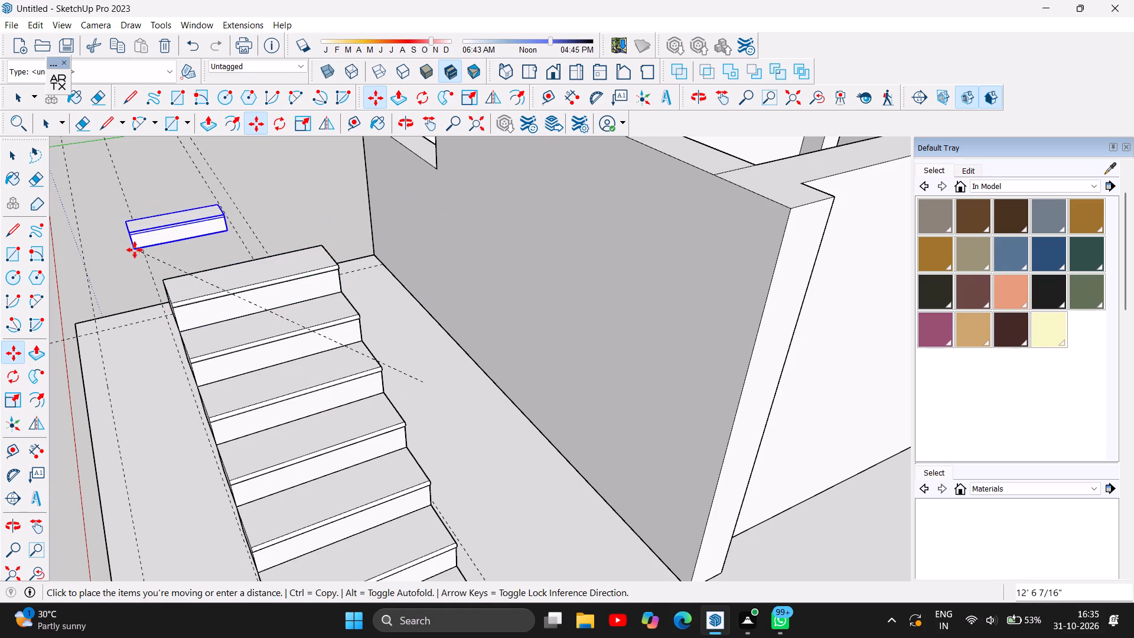
pyautogui.click(164, 279)
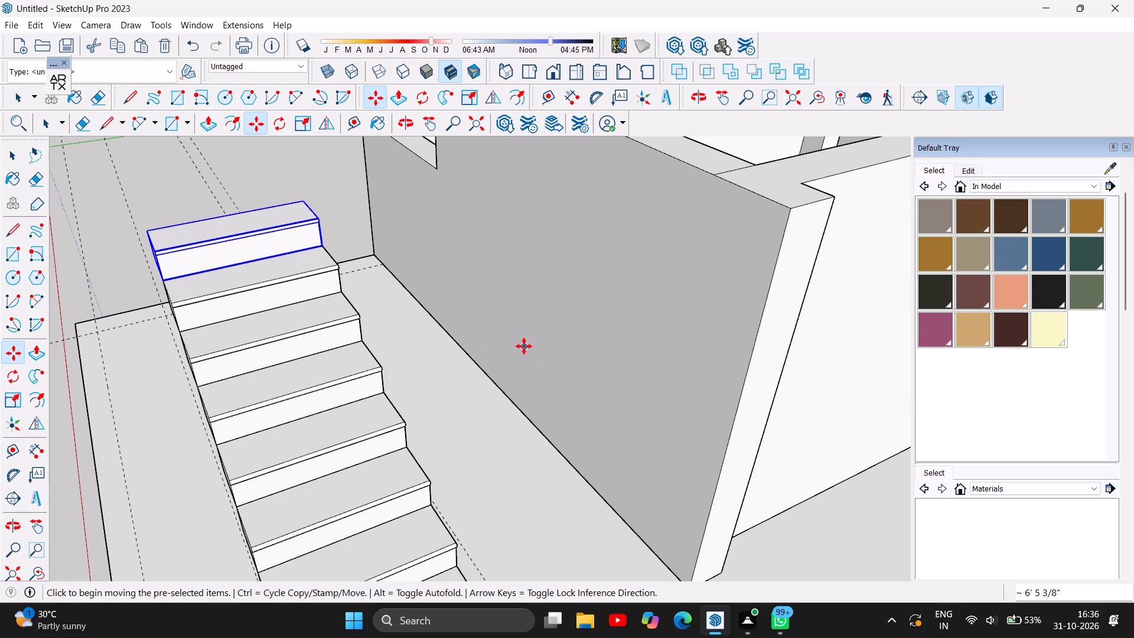
# Examine the extended staircase from several angles, comparing its height with the outer wall and window.
pyautogui.click(410, 131)
pyautogui.moveTo(395, 300); pyautogui.dragTo(522, 272)
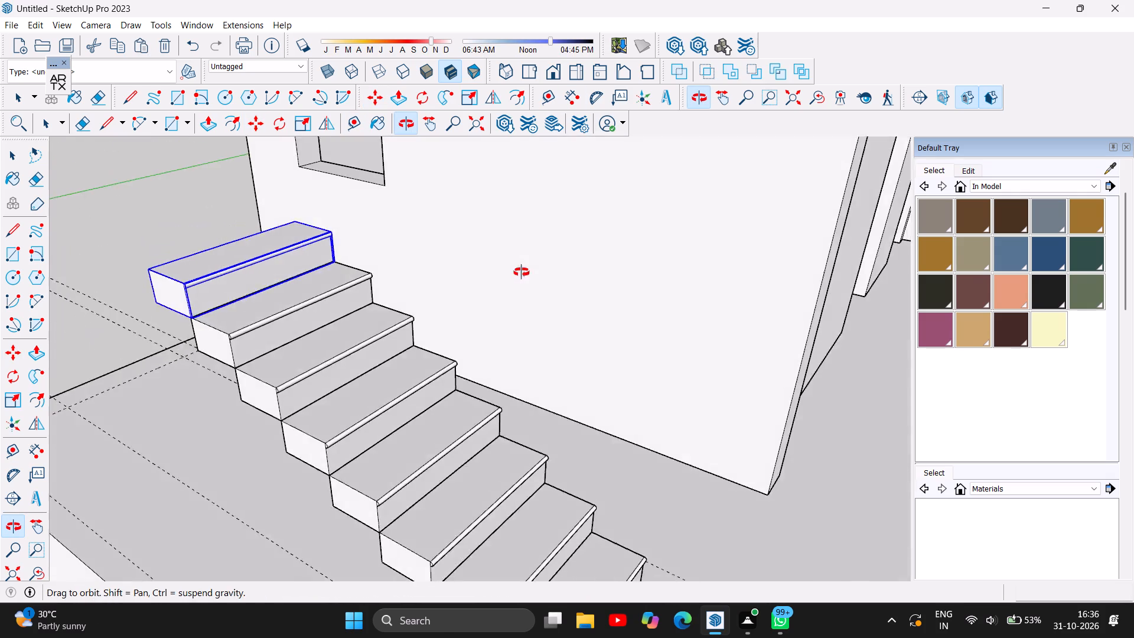
pyautogui.moveTo(522, 272); pyautogui.dragTo(784, 253)
pyautogui.moveTo(778, 255); pyautogui.dragTo(734, 255)
pyautogui.moveTo(727, 255); pyautogui.dragTo(672, 256)
pyautogui.click(668, 256)
pyautogui.moveTo(667, 256); pyautogui.dragTo(659, 253)
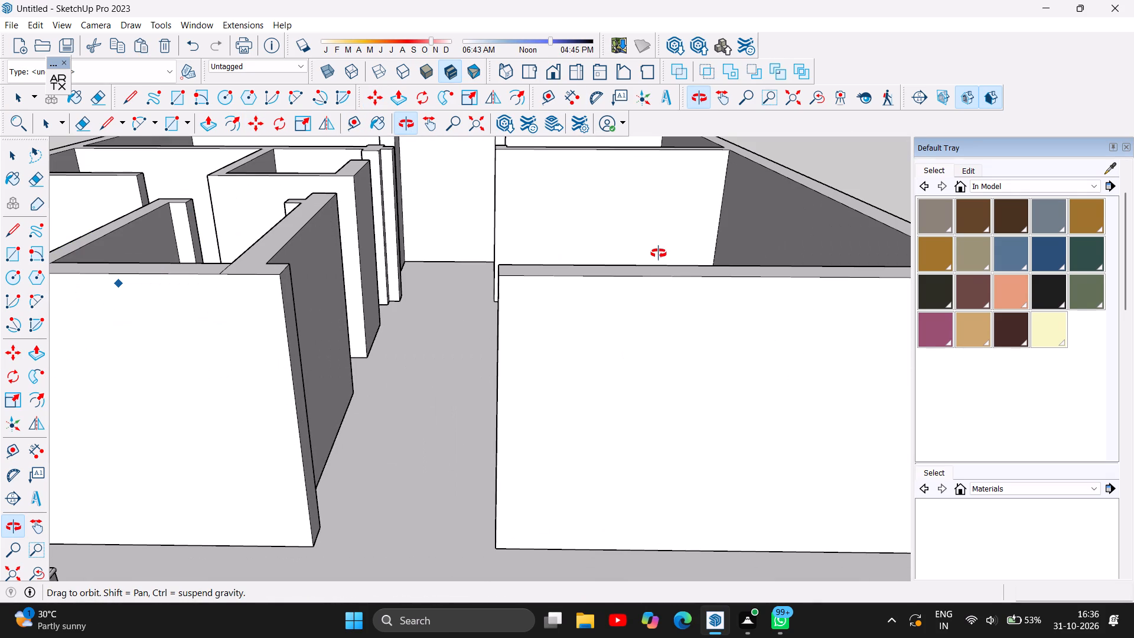
pyautogui.moveTo(659, 253); pyautogui.dragTo(776, 262)
pyautogui.scroll(-1, 479, 353)
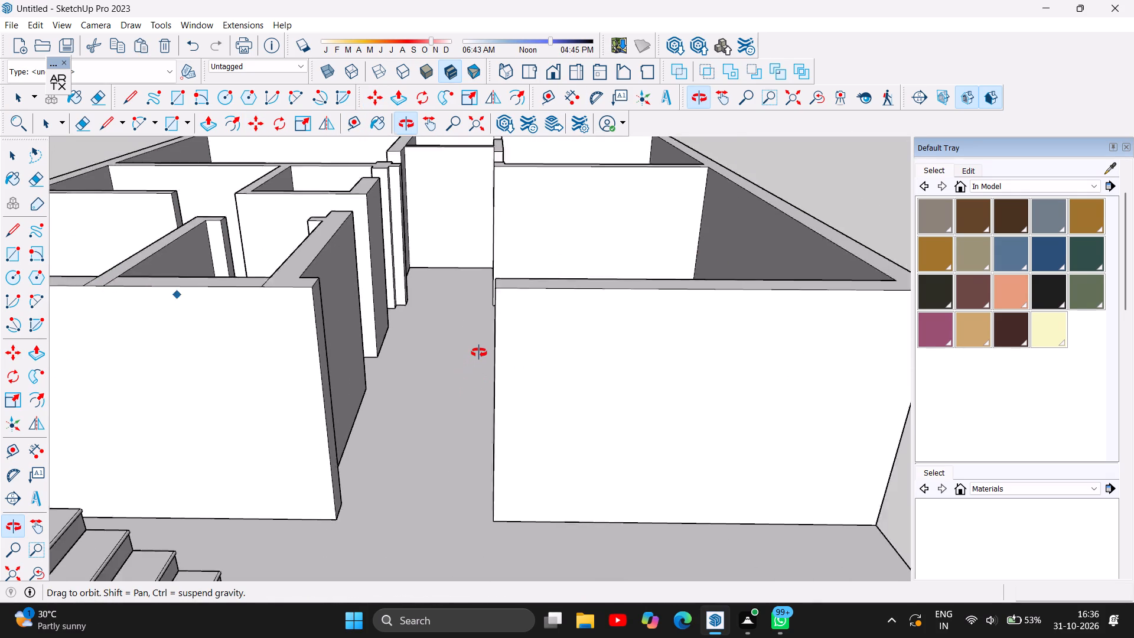
pyautogui.scroll(-3, 479, 353)
pyautogui.scroll(1, 479, 353)
pyautogui.scroll(-1, 479, 353)
pyautogui.moveTo(363, 438); pyautogui.dragTo(504, 375)
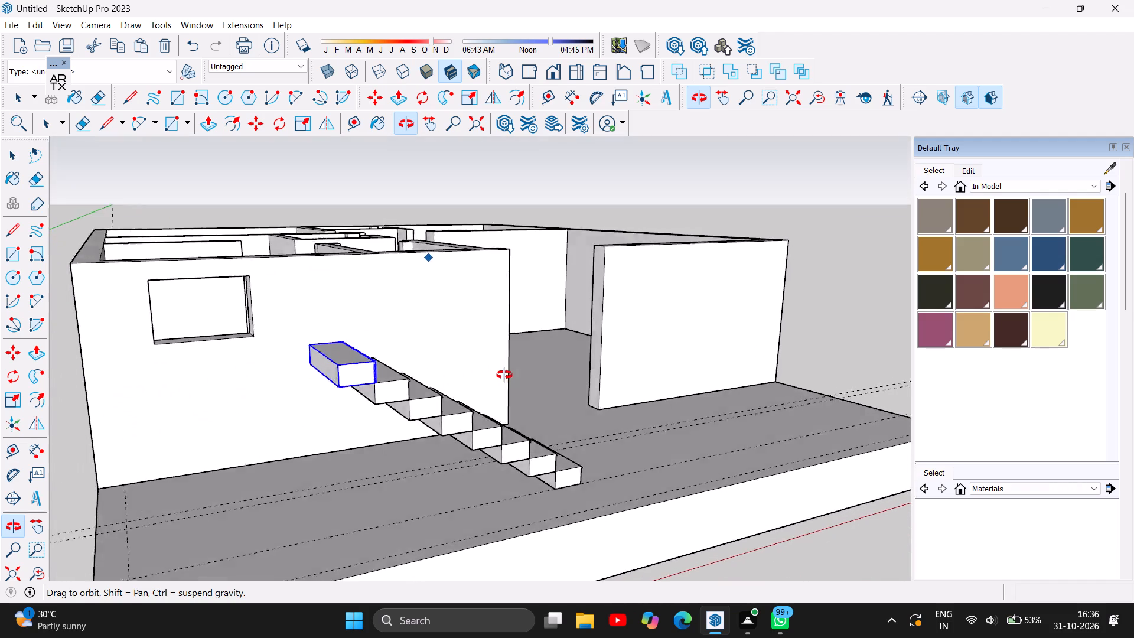
pyautogui.moveTo(504, 375); pyautogui.dragTo(510, 373)
pyautogui.click(510, 373)
pyautogui.moveTo(494, 366); pyautogui.dragTo(451, 363)
pyautogui.moveTo(448, 363); pyautogui.dragTo(425, 360)
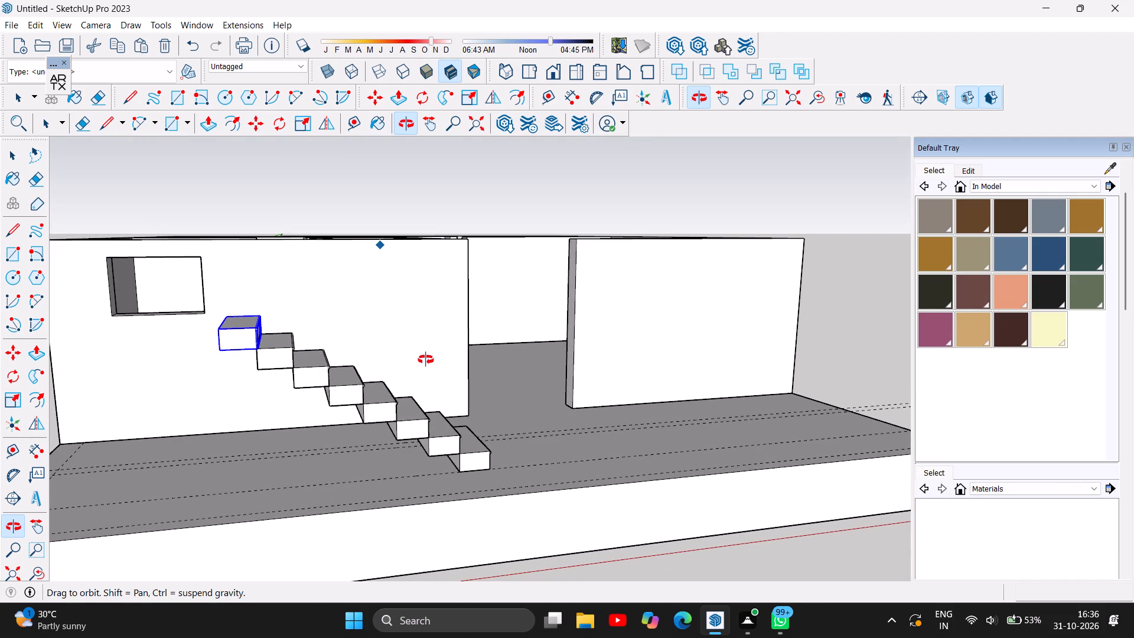
pyautogui.scroll(-3, 426, 360)
pyautogui.moveTo(595, 417); pyautogui.dragTo(530, 416)
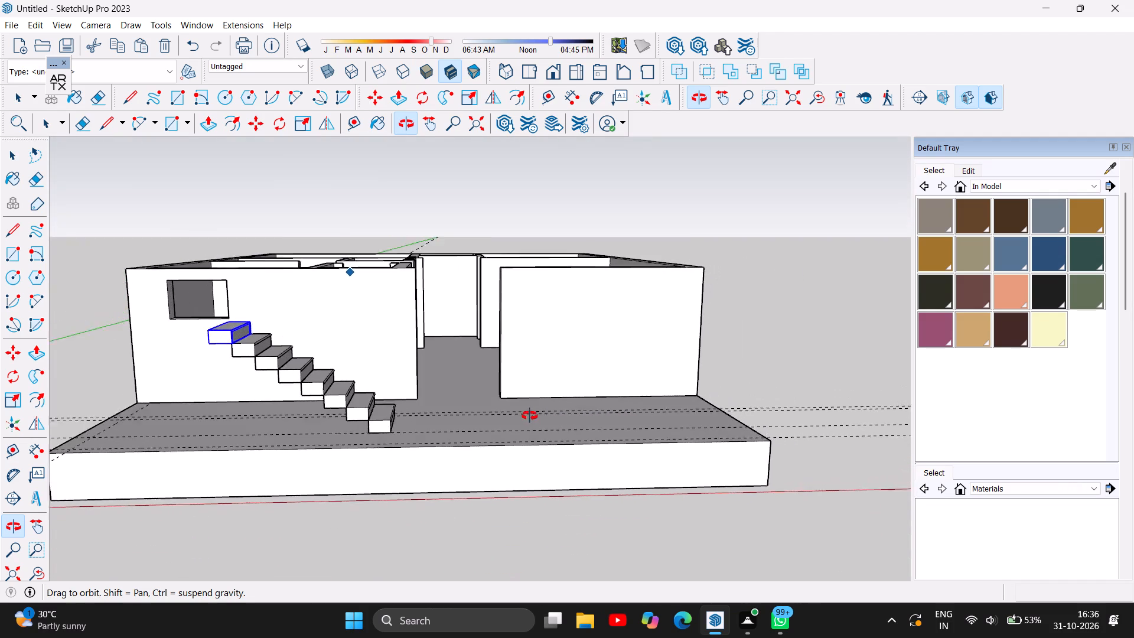
# Paste a ninth step and move its lower front corner onto the eighth step's top back corner.
pyautogui.moveTo(530, 416); pyautogui.dragTo(557, 411)
pyautogui.moveTo(380, 354); pyautogui.dragTo(382, 375)
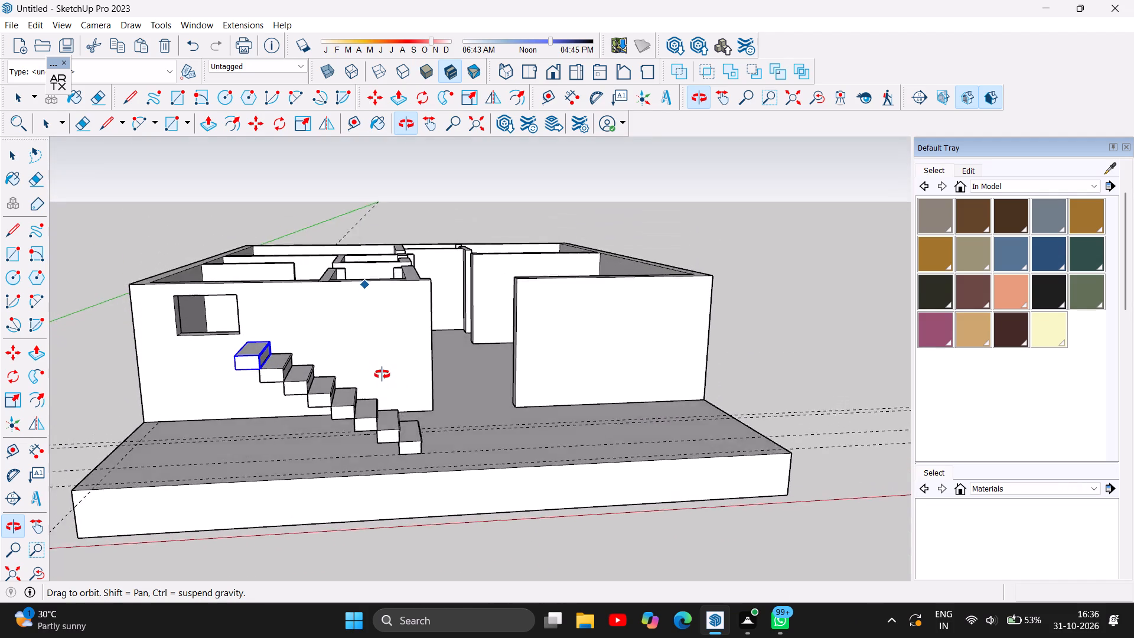
pyautogui.moveTo(382, 375); pyautogui.dragTo(378, 389)
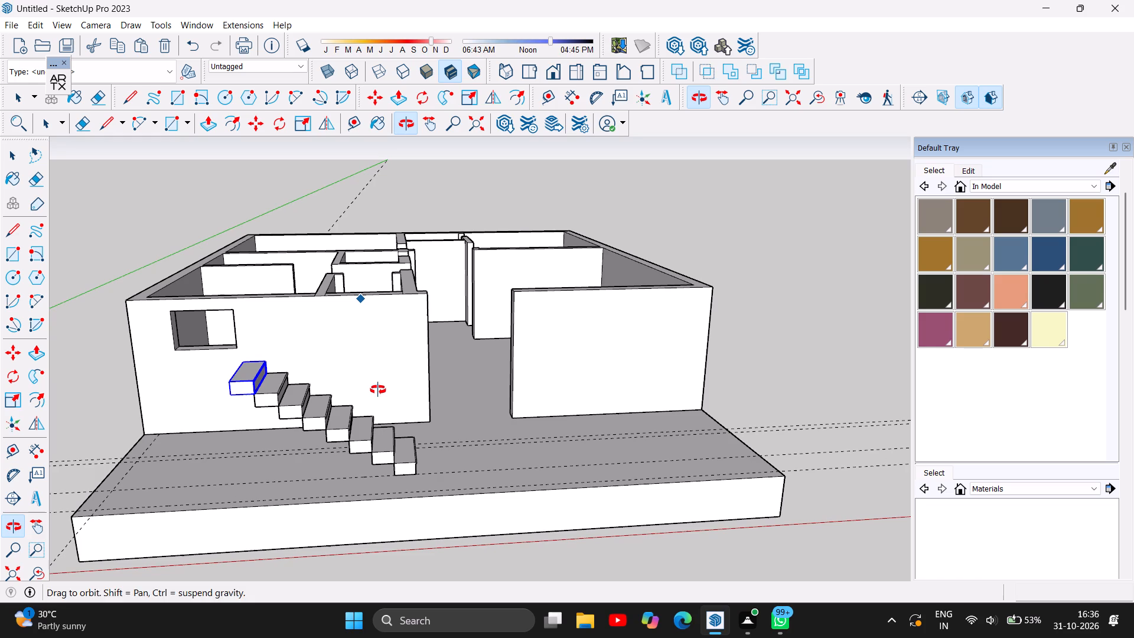
pyautogui.hotkey('ctrl', 'v')
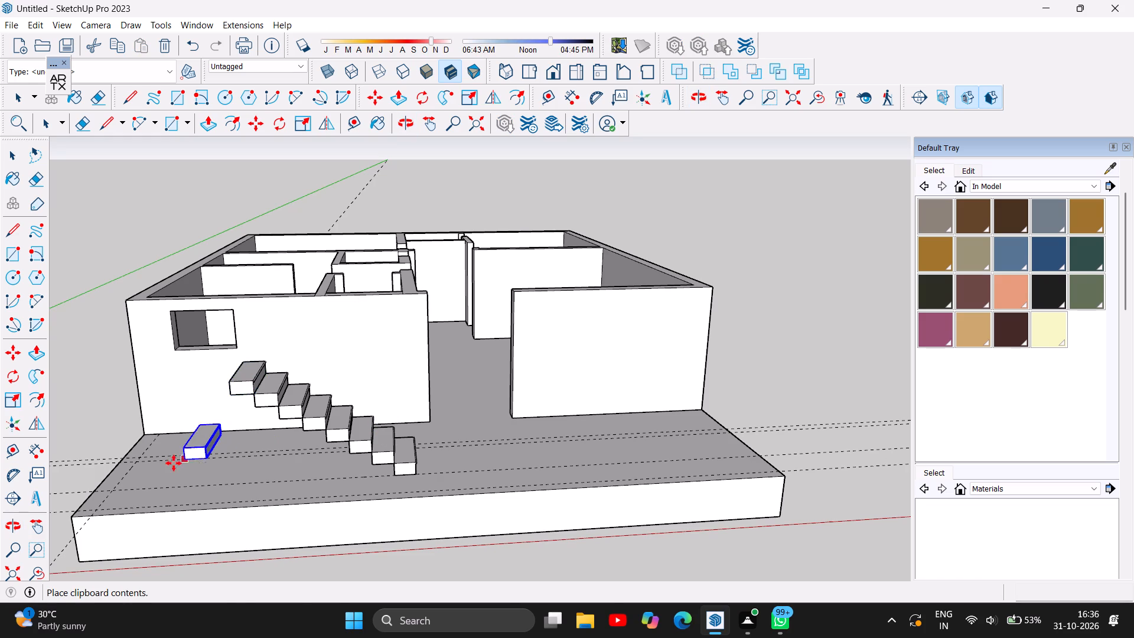
pyautogui.click(170, 467)
pyautogui.click(195, 467)
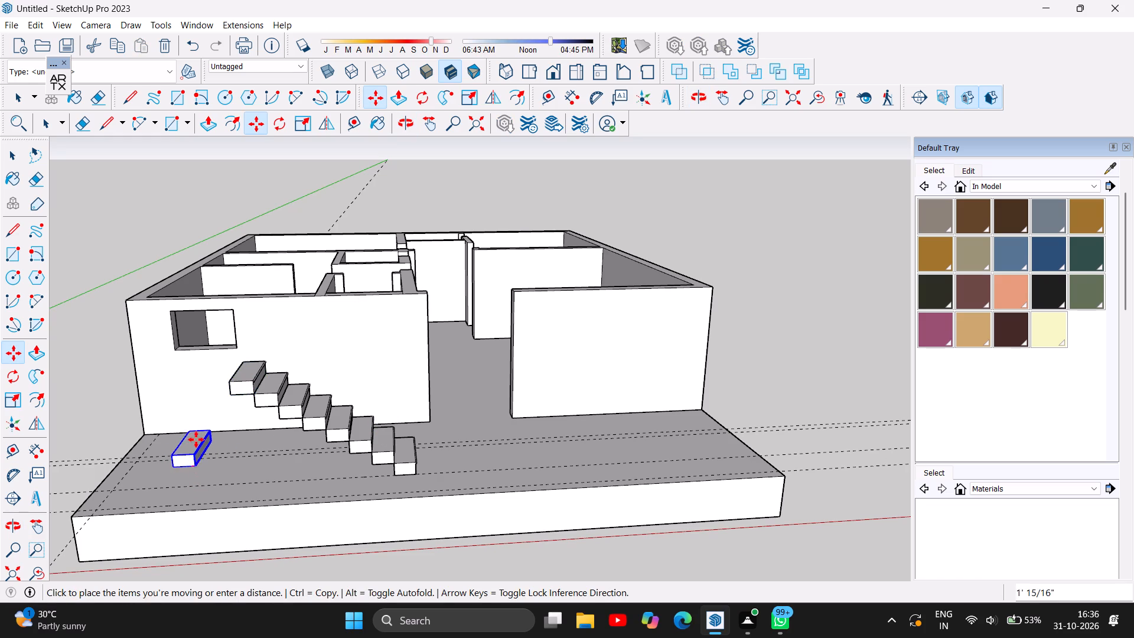
pyautogui.click(230, 383)
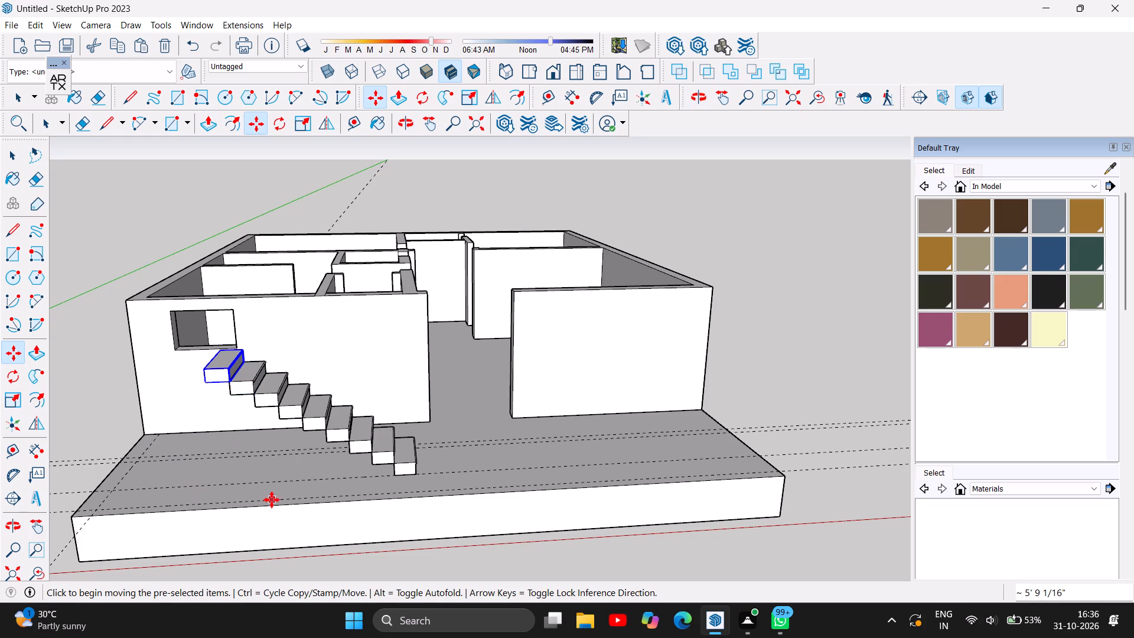
# Paste a tenth step and move its lower front corner onto the ninth step's top back corner.
pyautogui.hotkey('ctrl', 'v')
pyautogui.click(213, 465)
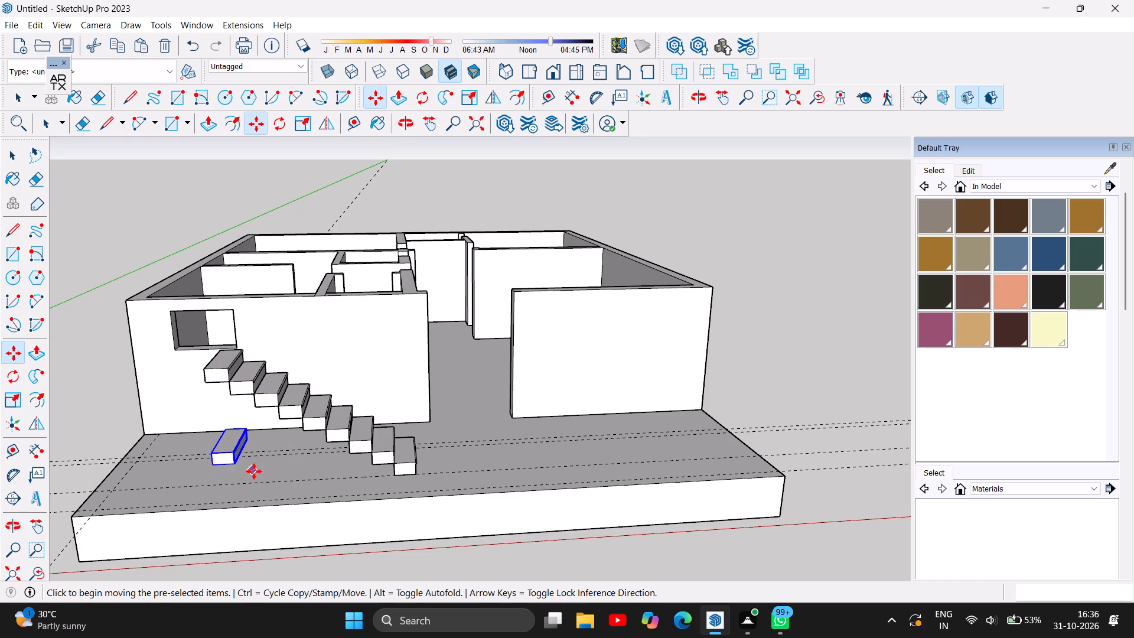
pyautogui.click(237, 465)
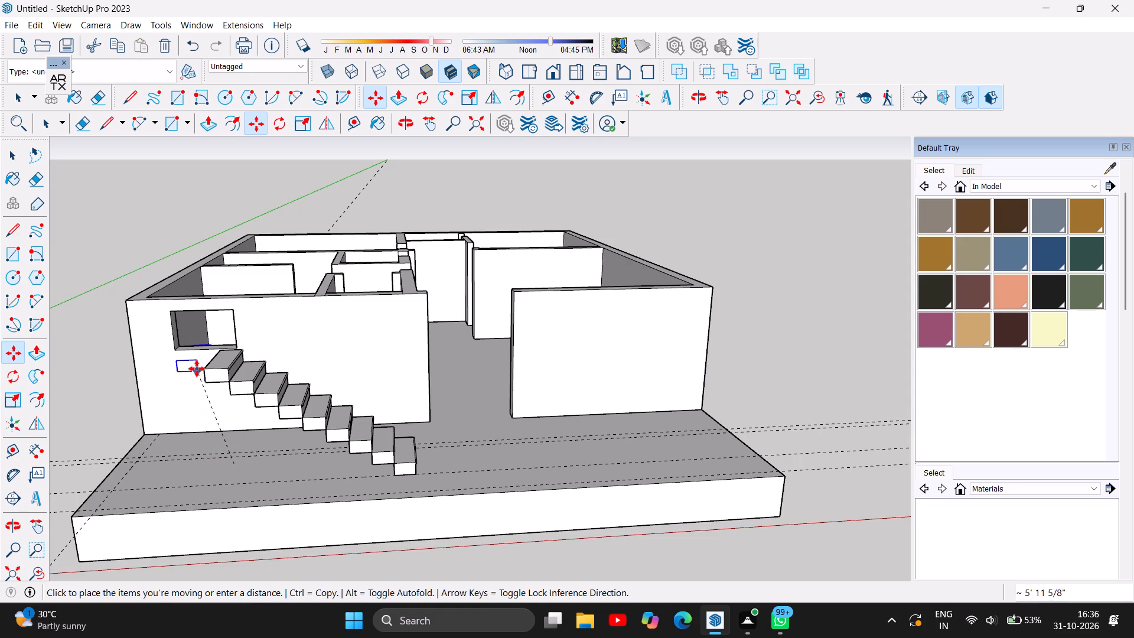
pyautogui.click(207, 370)
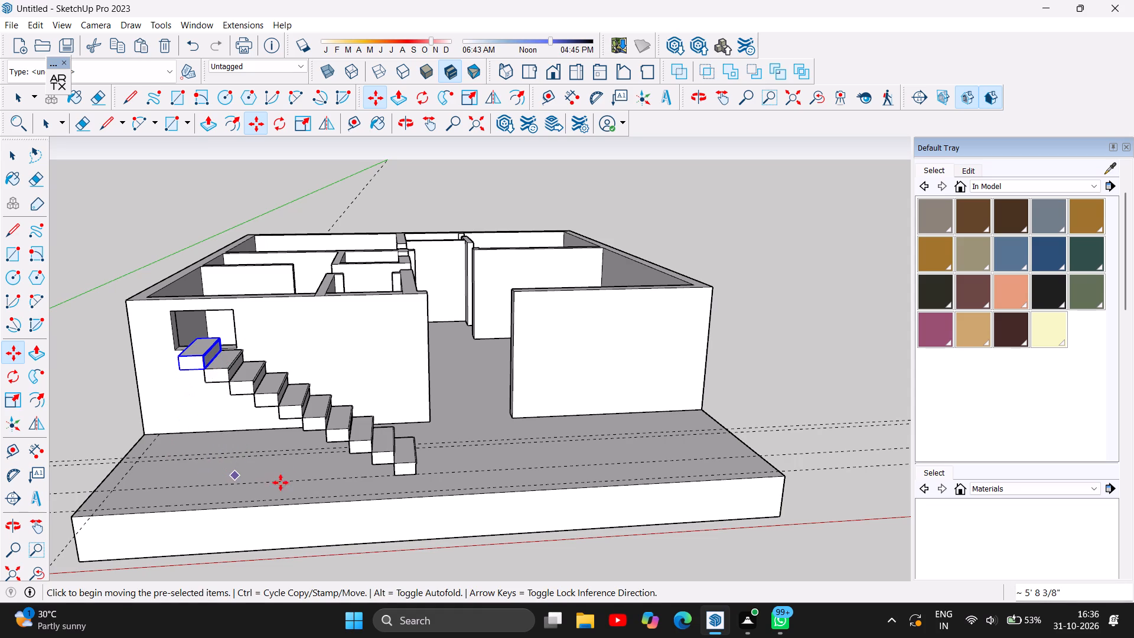
# Paste an eleventh step and move its lower front corner onto the tenth step's top back corner.
pyautogui.scroll(4, 145, 371)
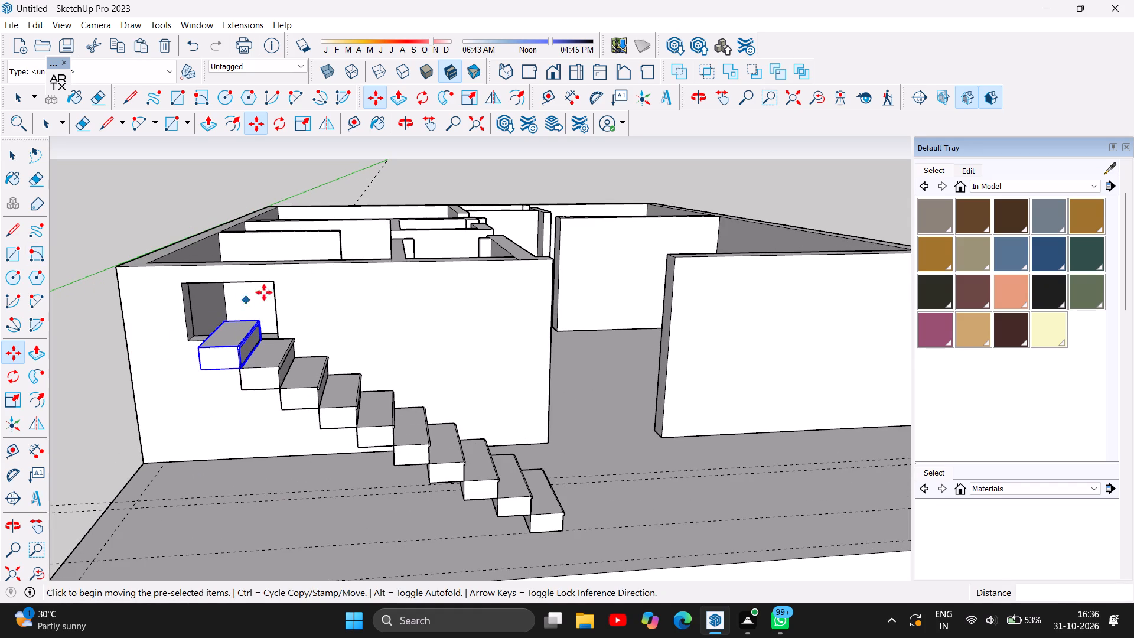
pyautogui.hotkey('ctrl', 'v')
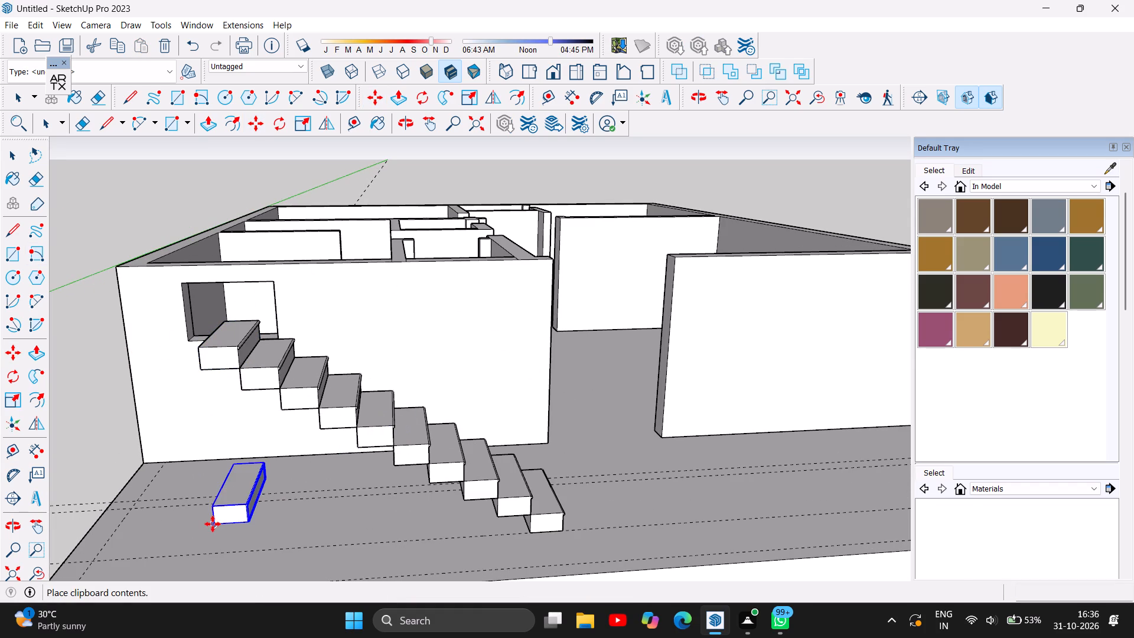
pyautogui.click(210, 526)
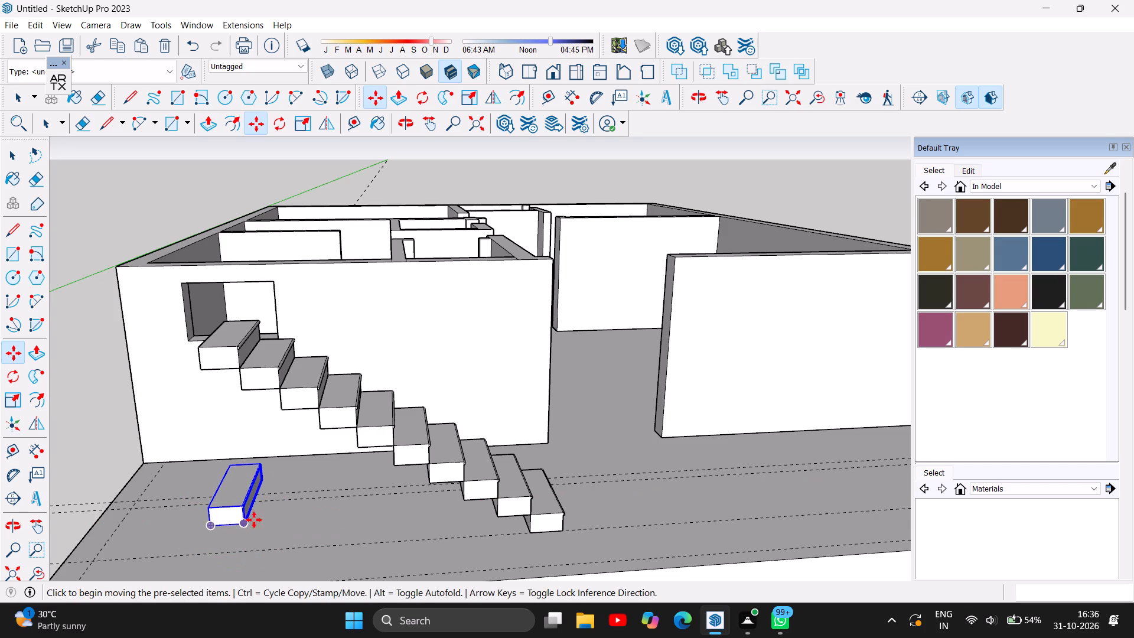
pyautogui.click(246, 522)
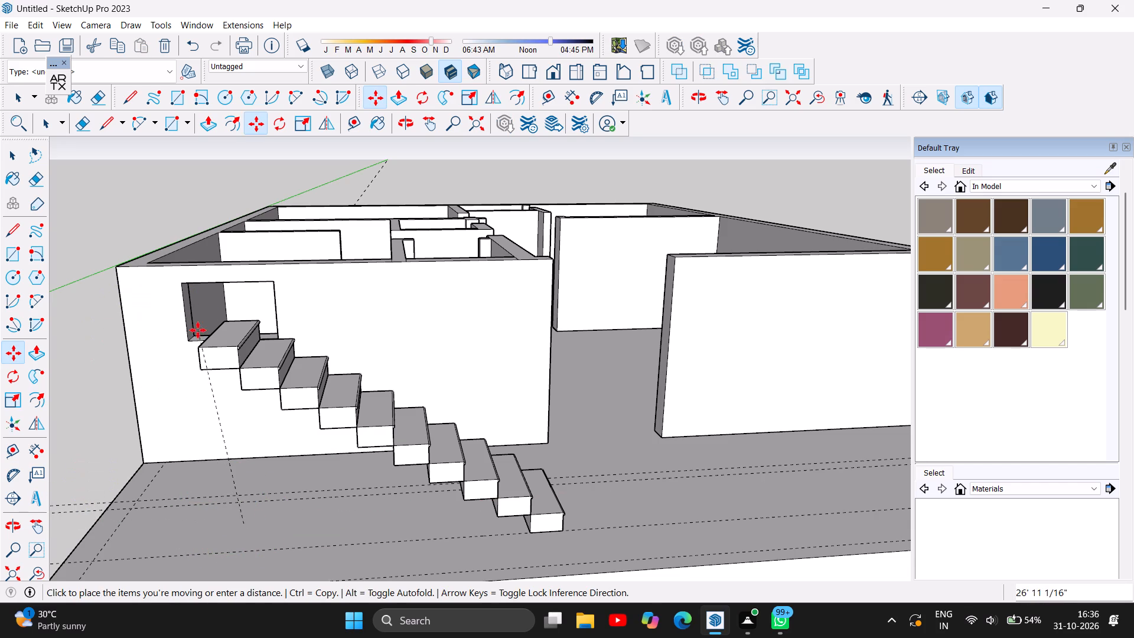
pyautogui.click(198, 346)
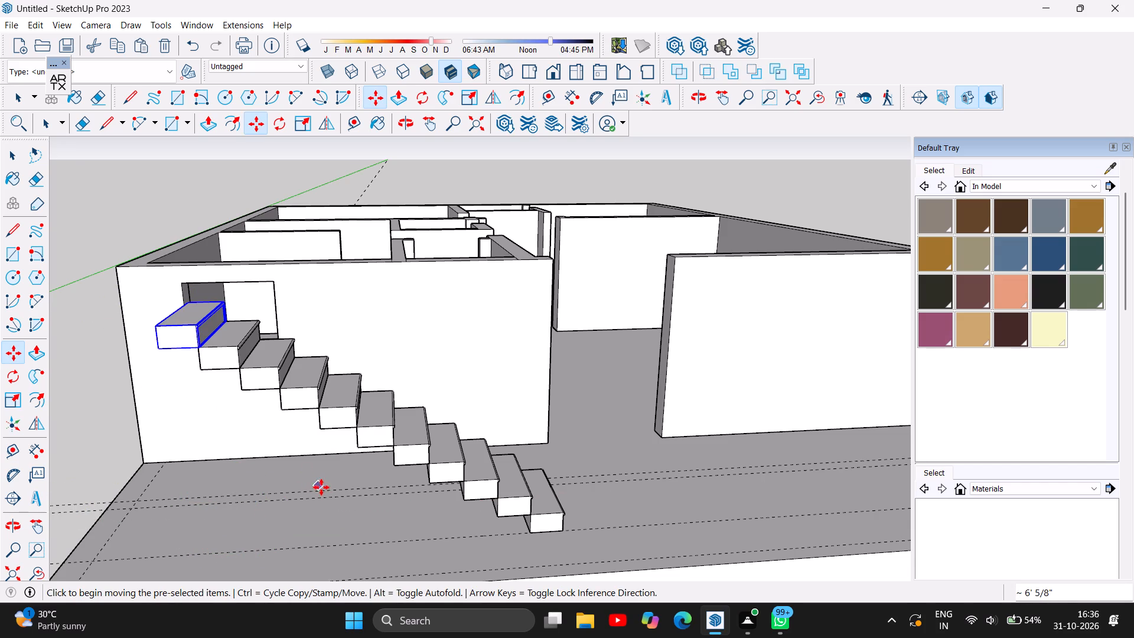
# Move the eleventh step off the staircase and set it down on the porch floor in front of the stairs.
pyautogui.scroll(-3, 322, 490)
pyautogui.moveTo(100, 467); pyautogui.dragTo(123, 467)
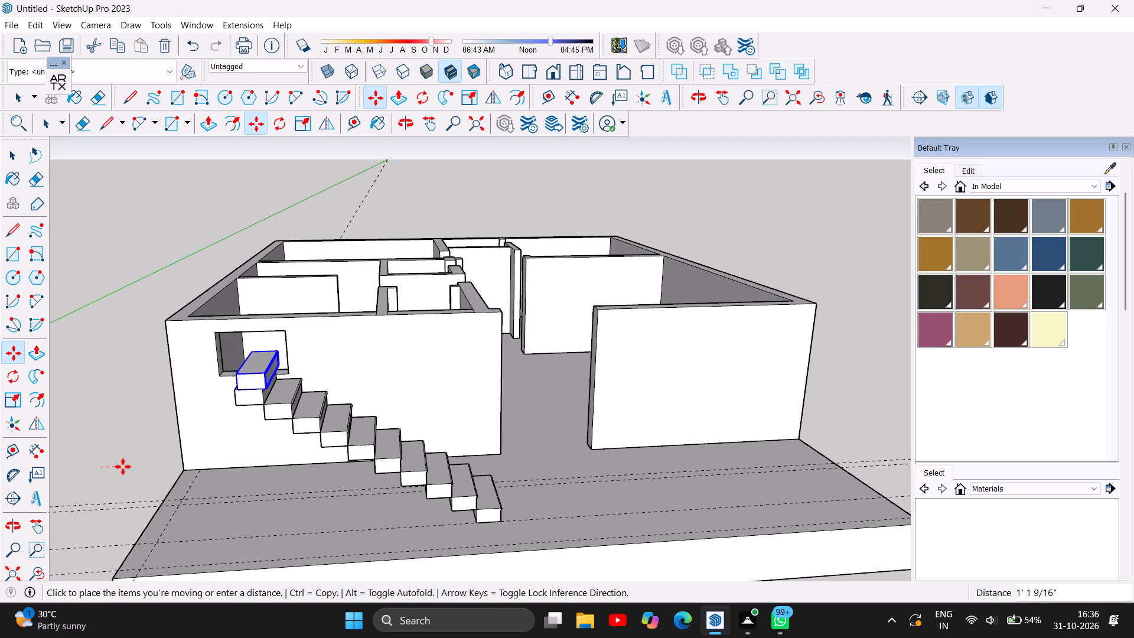
pyautogui.moveTo(123, 467); pyautogui.dragTo(87, 576)
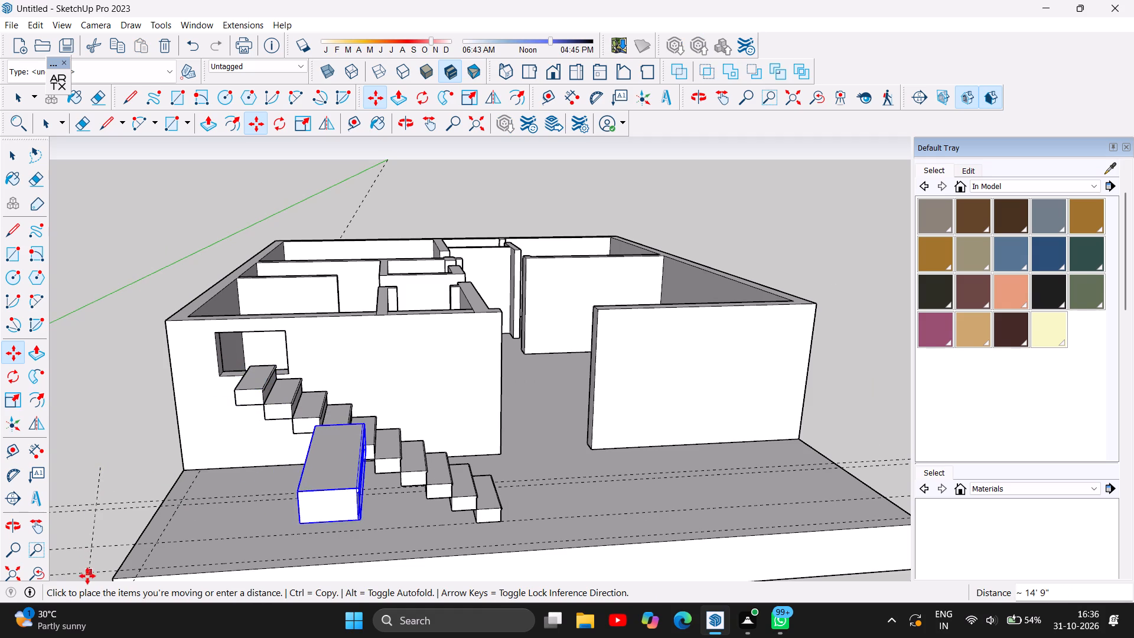
pyautogui.moveTo(87, 576); pyautogui.dragTo(86, 577)
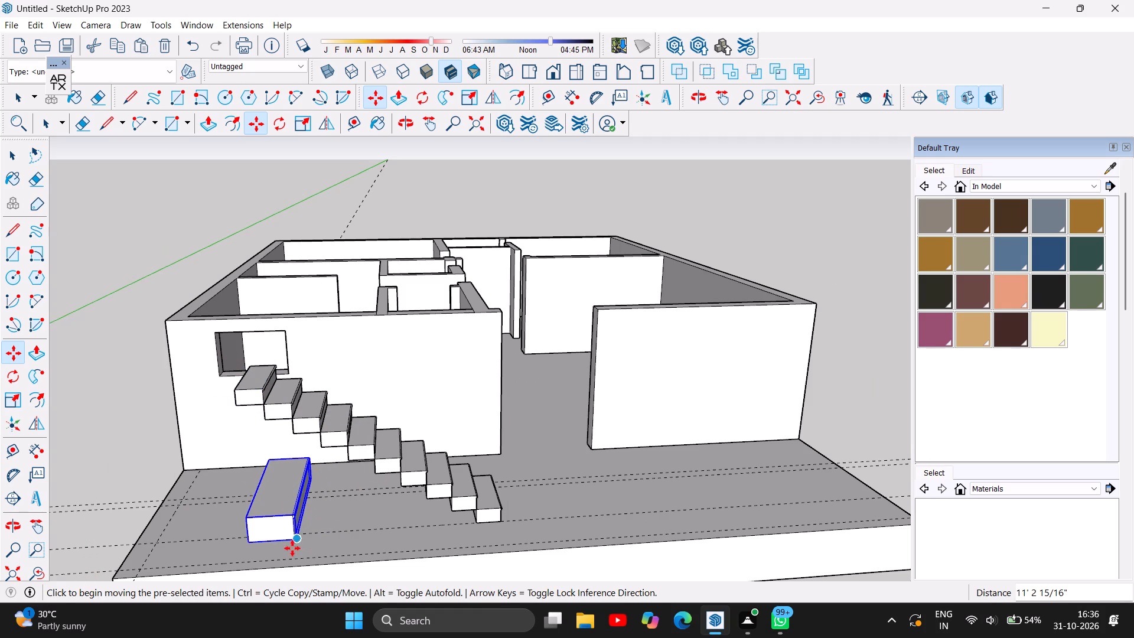
pyautogui.click(298, 541)
pyautogui.click(320, 555)
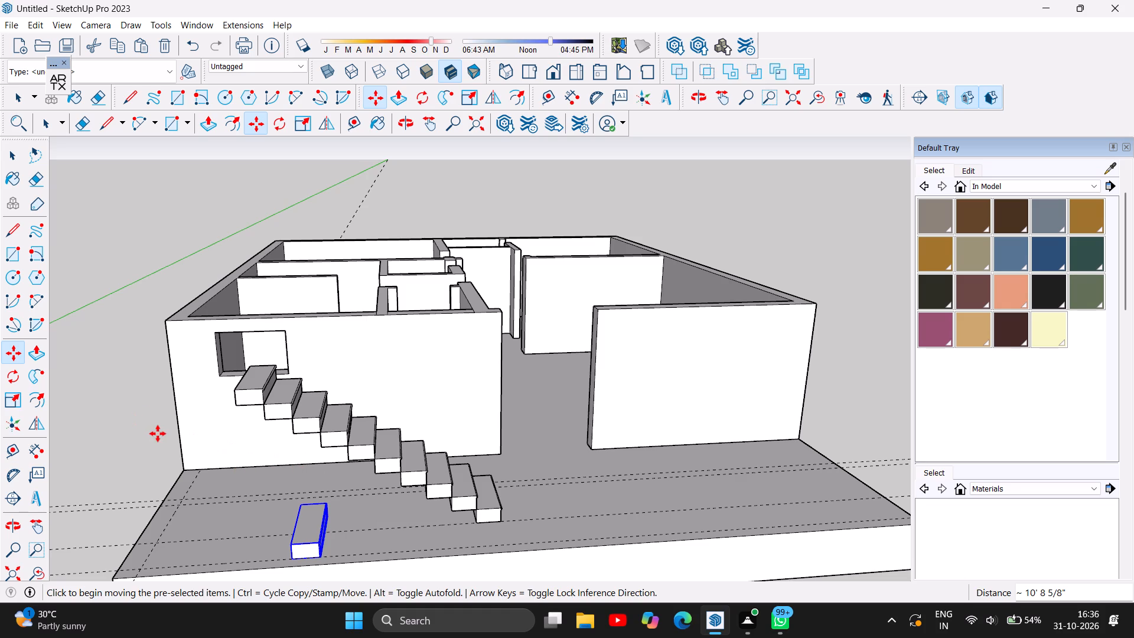
pyautogui.press('Escape')
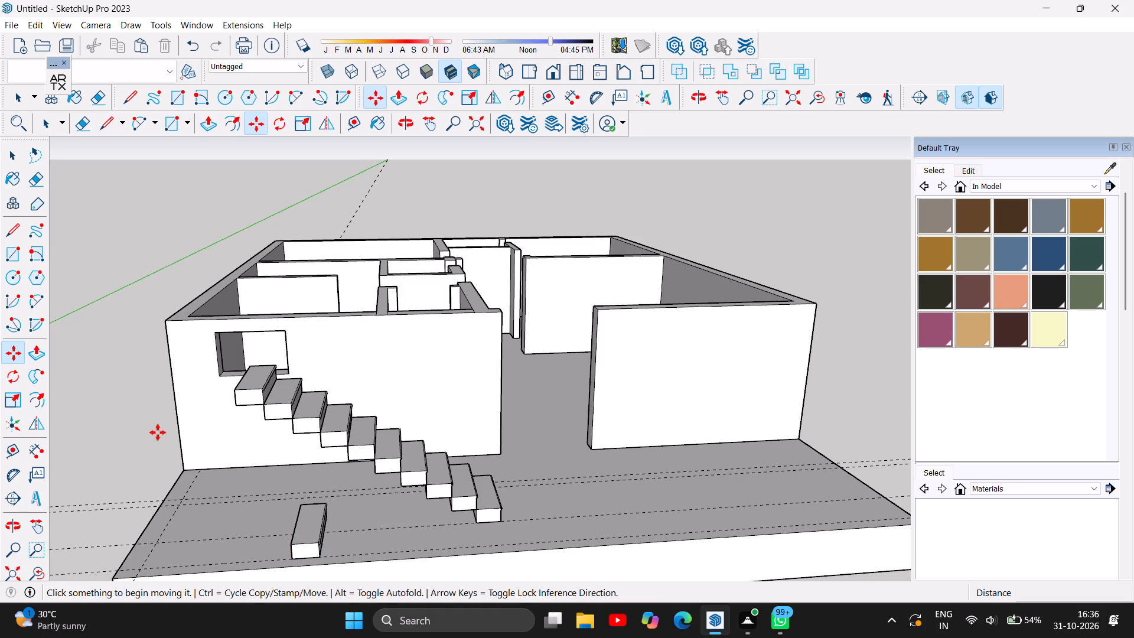
# Create a parallel guide line on the porch floor, 3' inward from the existing guide near the porch's window-side edge.
pyautogui.press('t')
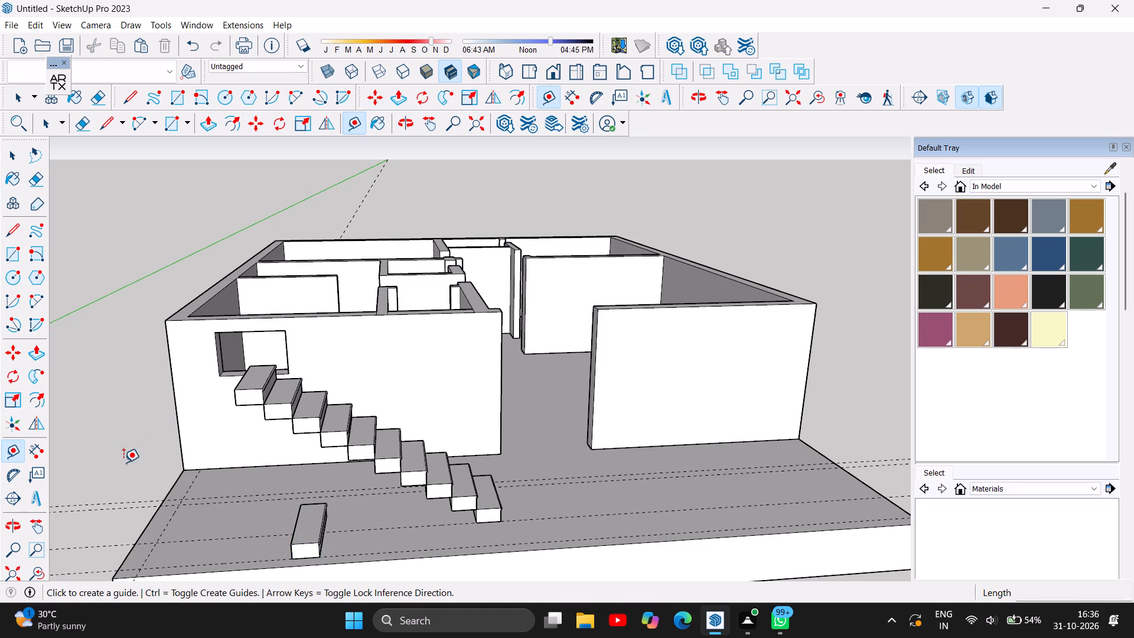
pyautogui.click(190, 486)
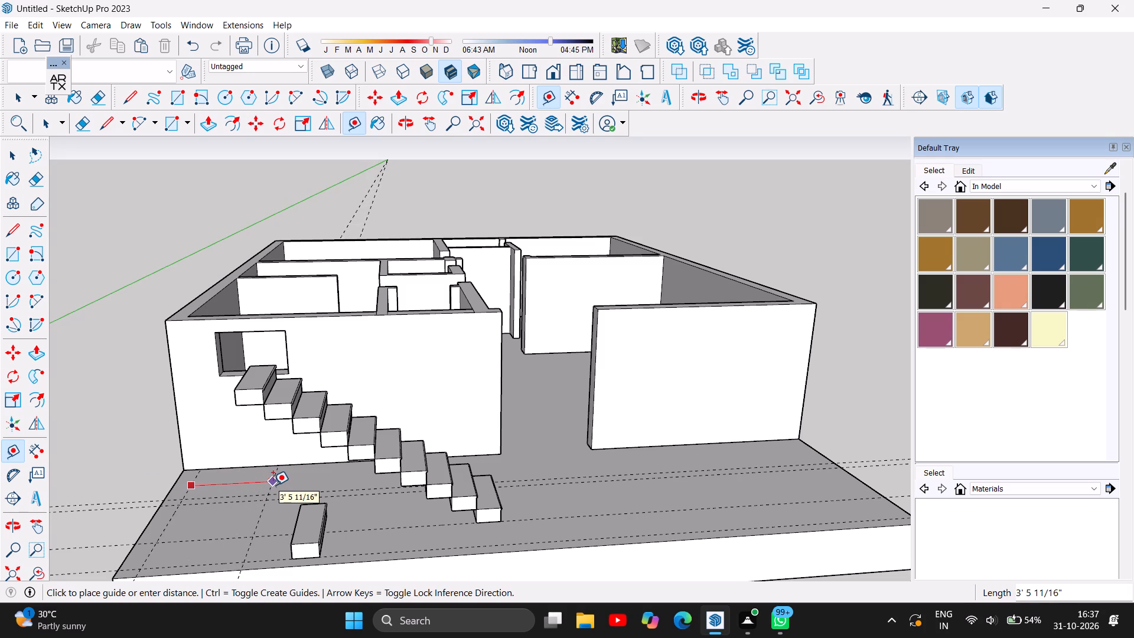
pyautogui.write("3'")
pyautogui.press('Return')
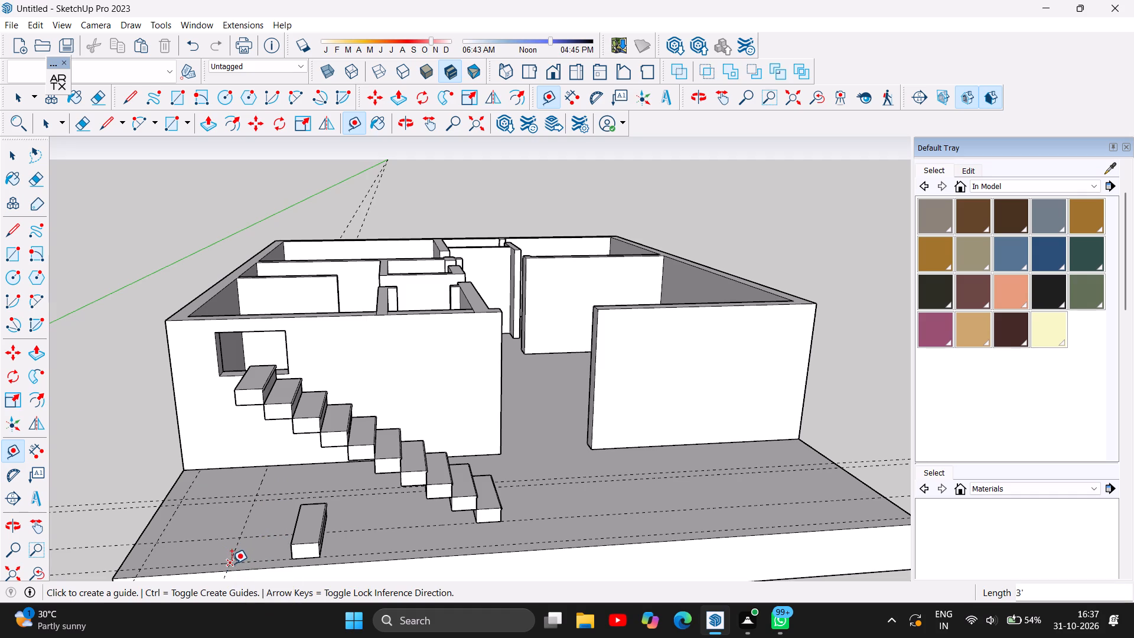
# Place a vertical guide 7' high, starting where the 3' offset guide crosses the long guide on the porch floor.
pyautogui.click(239, 537)
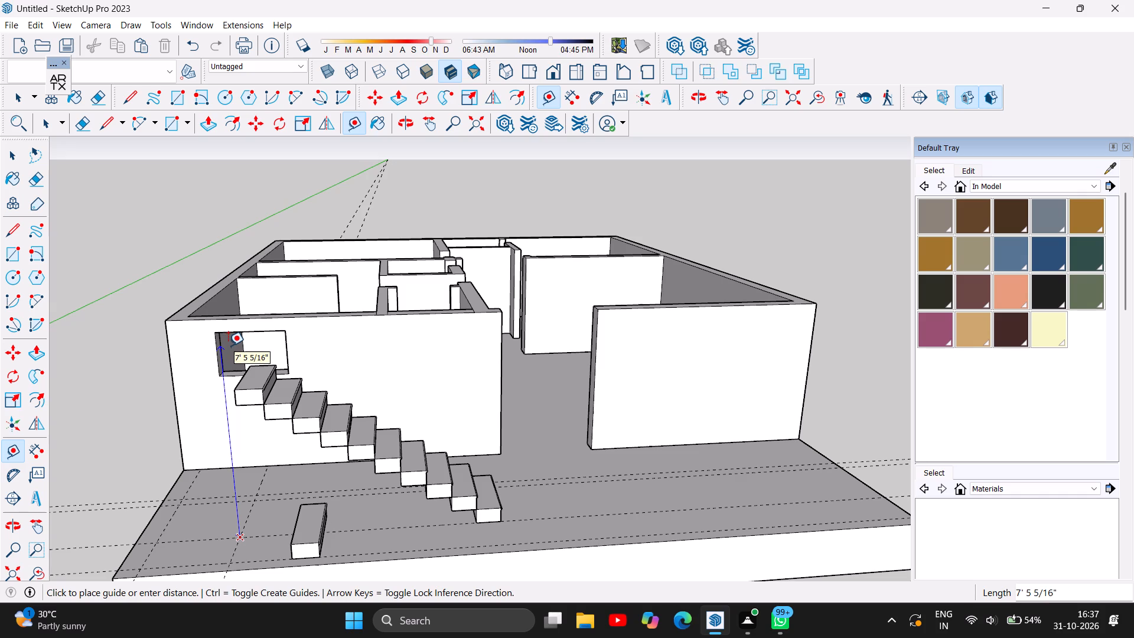
pyautogui.write("7'")
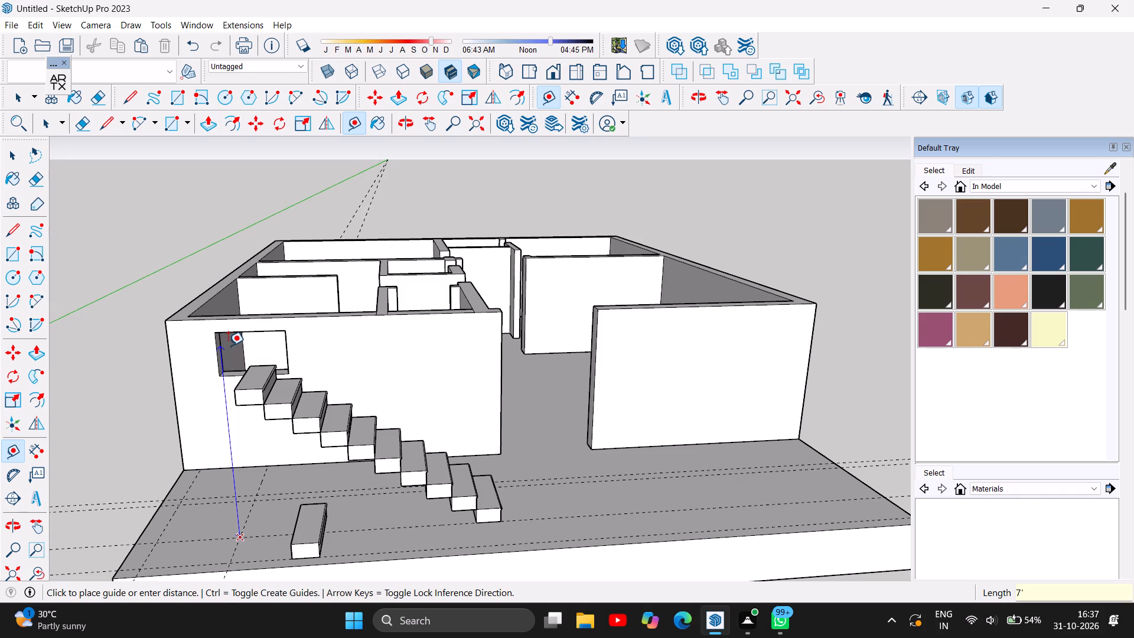
pyautogui.press('Return')
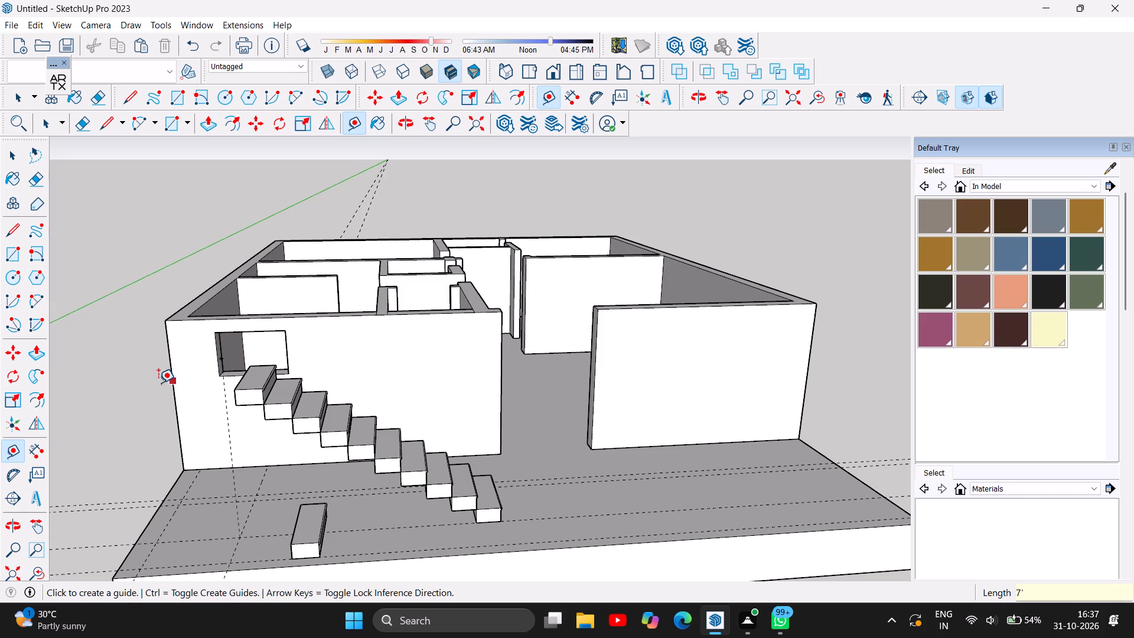
# Examine the staircase, the loose step and the 7' height guide from several angles against the outer wall and window.
pyautogui.click(399, 118)
pyautogui.moveTo(482, 228); pyautogui.dragTo(392, 229)
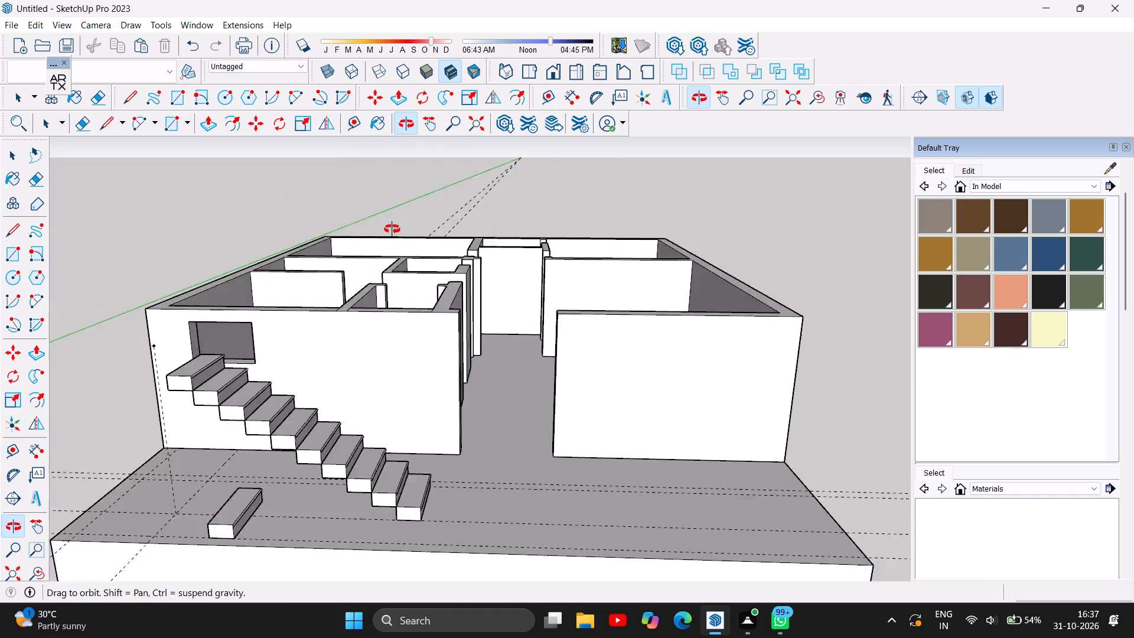
pyautogui.moveTo(392, 229); pyautogui.dragTo(170, 203)
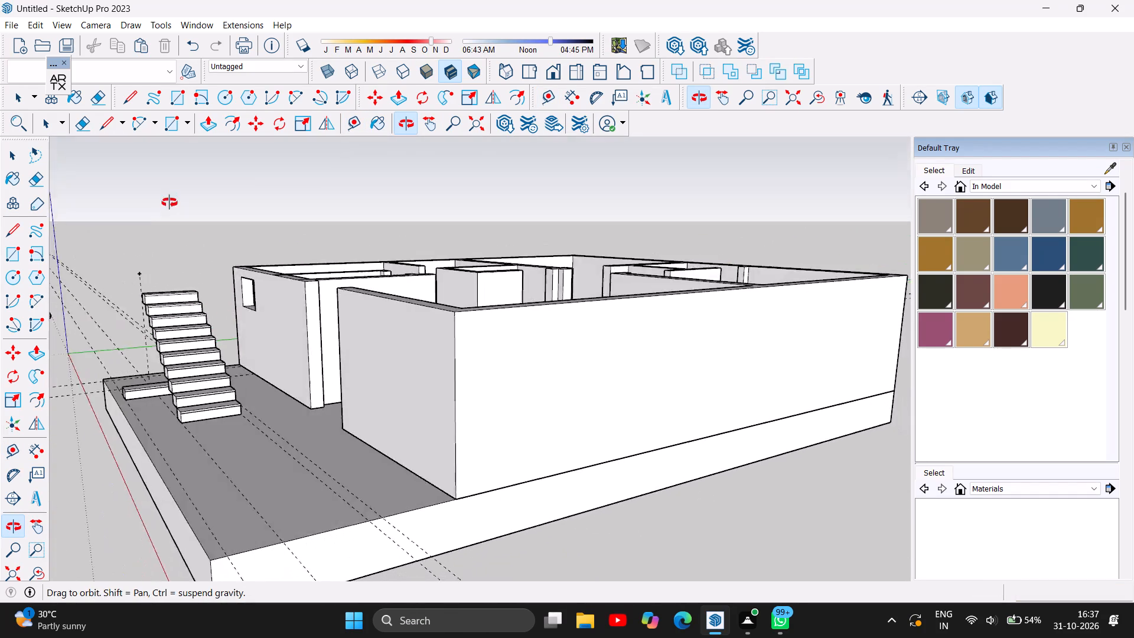
pyautogui.moveTo(170, 203); pyautogui.dragTo(416, 194)
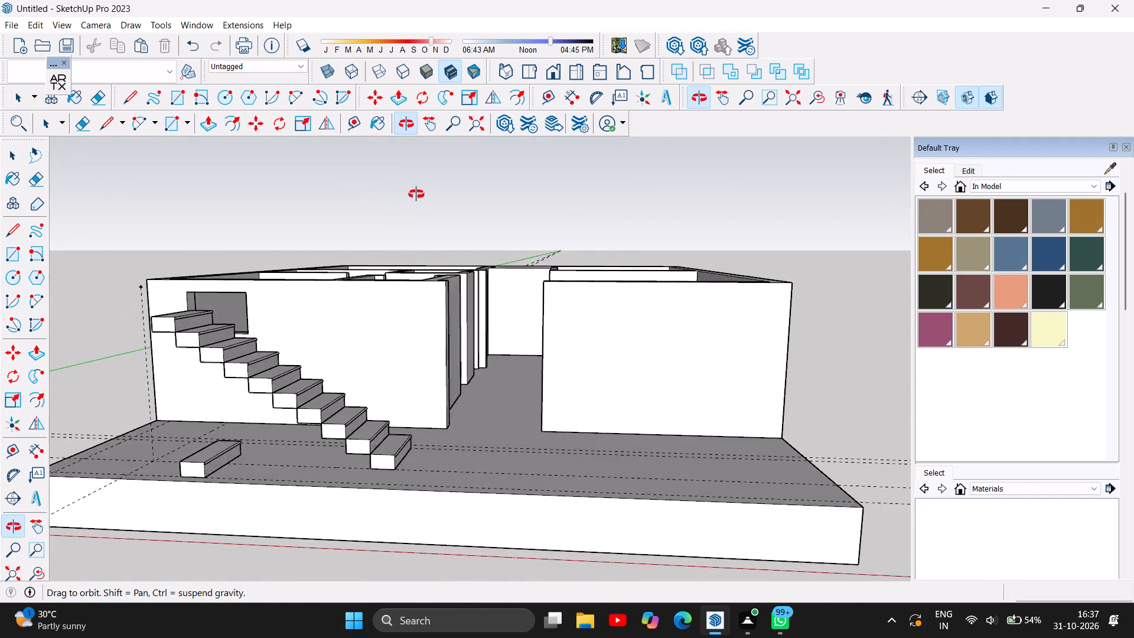
pyautogui.moveTo(416, 194); pyautogui.dragTo(519, 204)
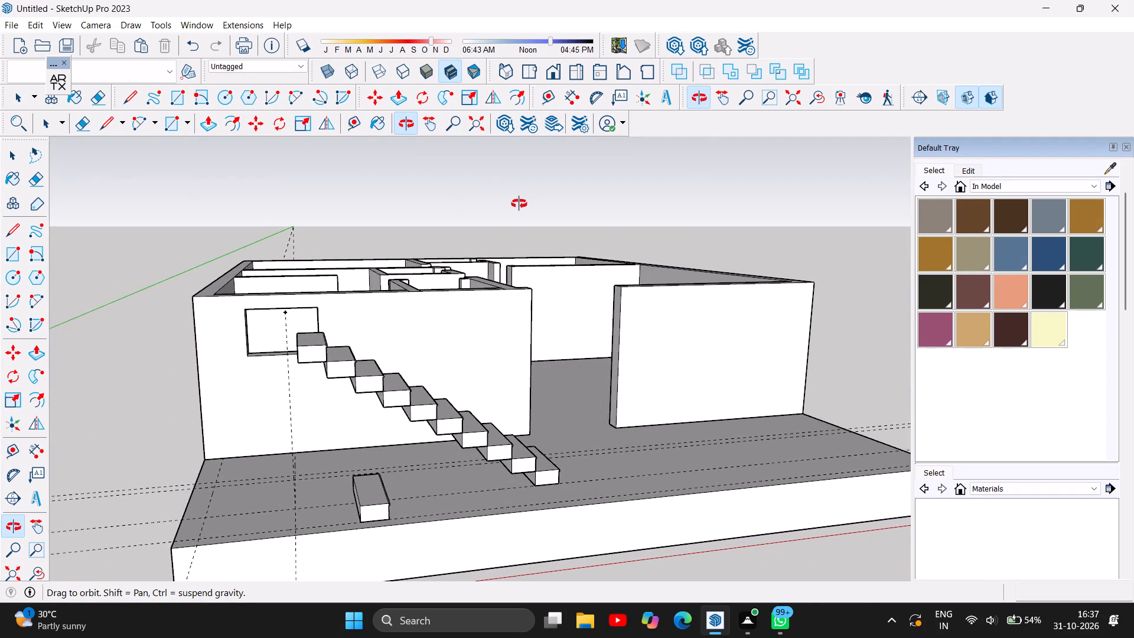
pyautogui.moveTo(519, 204); pyautogui.dragTo(485, 203)
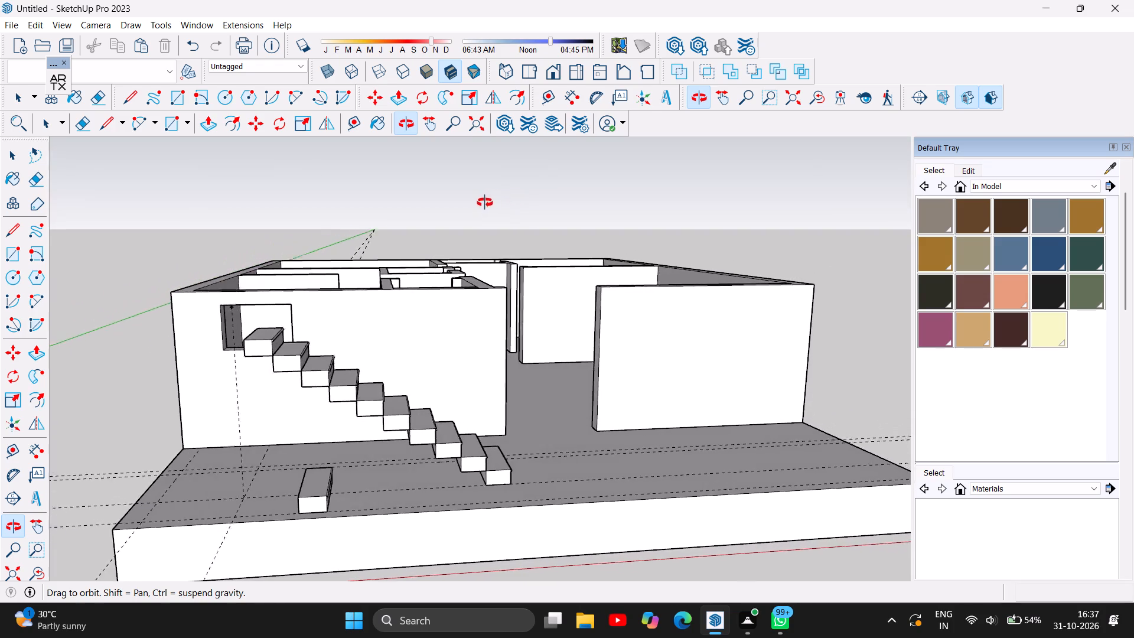
pyautogui.moveTo(485, 203); pyautogui.dragTo(453, 206)
pyautogui.moveTo(444, 207); pyautogui.dragTo(283, 212)
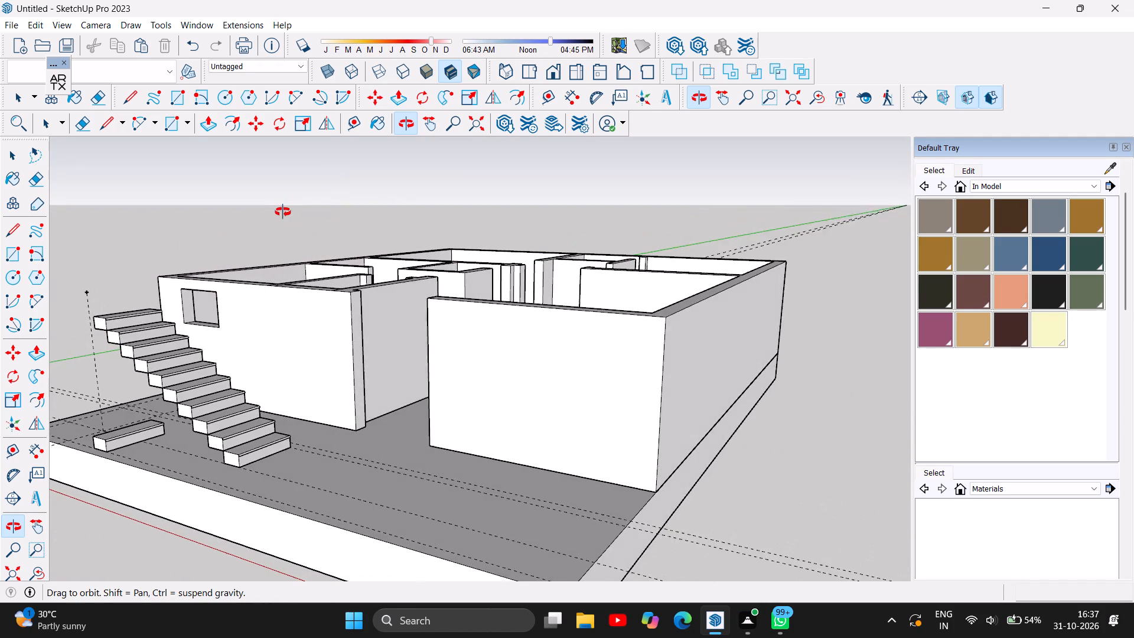
pyautogui.moveTo(283, 212); pyautogui.dragTo(260, 331)
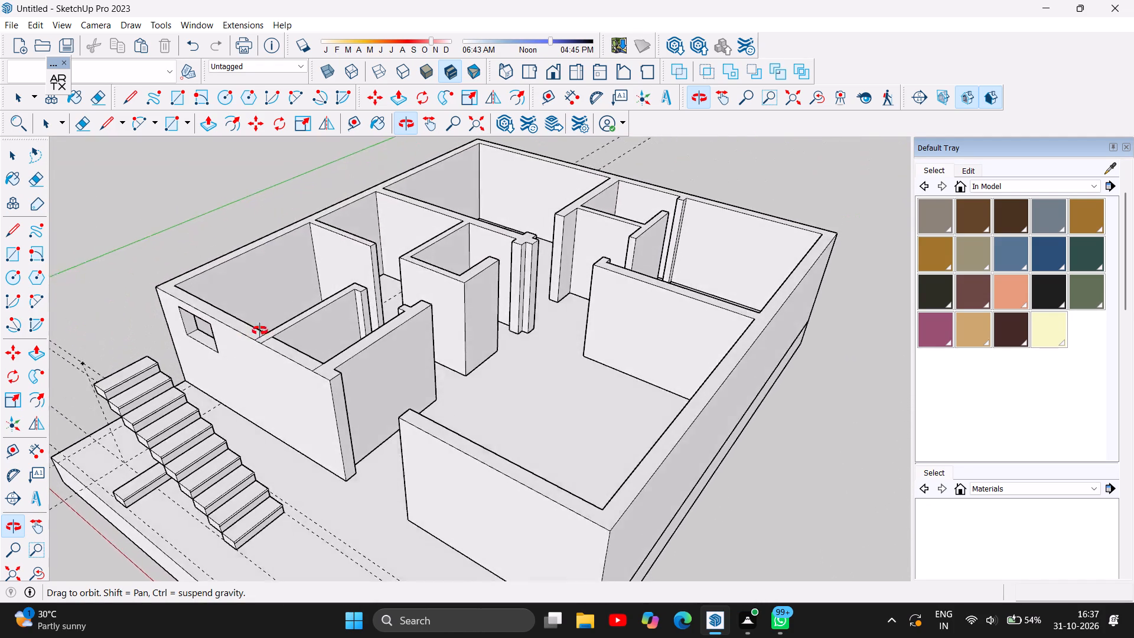
pyautogui.moveTo(260, 331); pyautogui.dragTo(527, 190)
pyautogui.moveTo(499, 328); pyautogui.dragTo(379, 353)
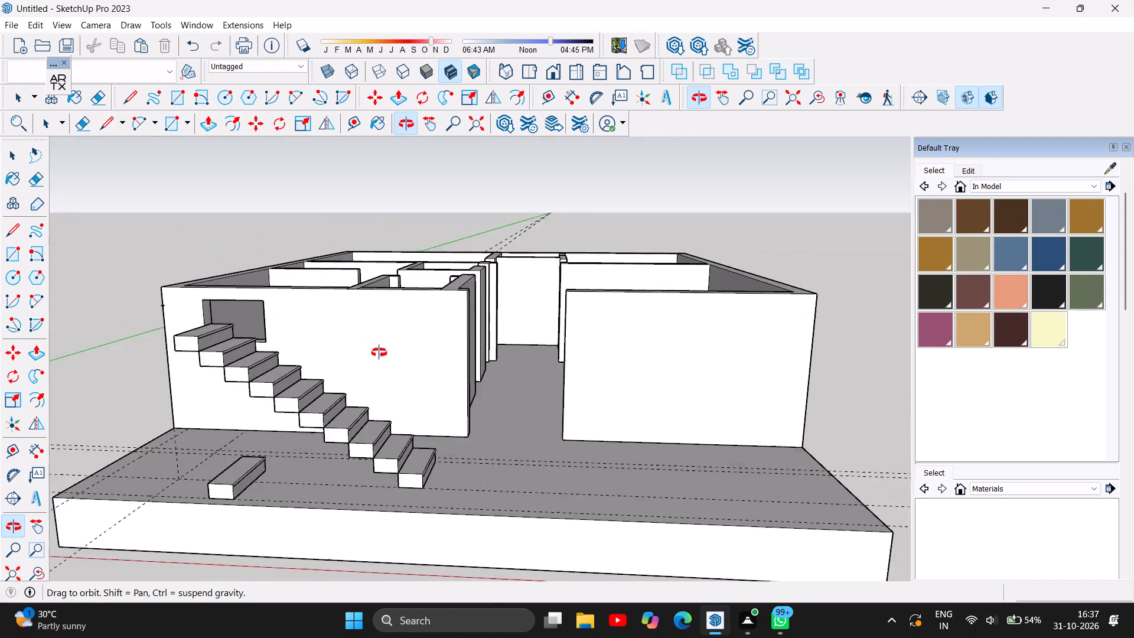
pyautogui.moveTo(379, 353); pyautogui.dragTo(369, 369)
pyautogui.moveTo(369, 369); pyautogui.dragTo(372, 406)
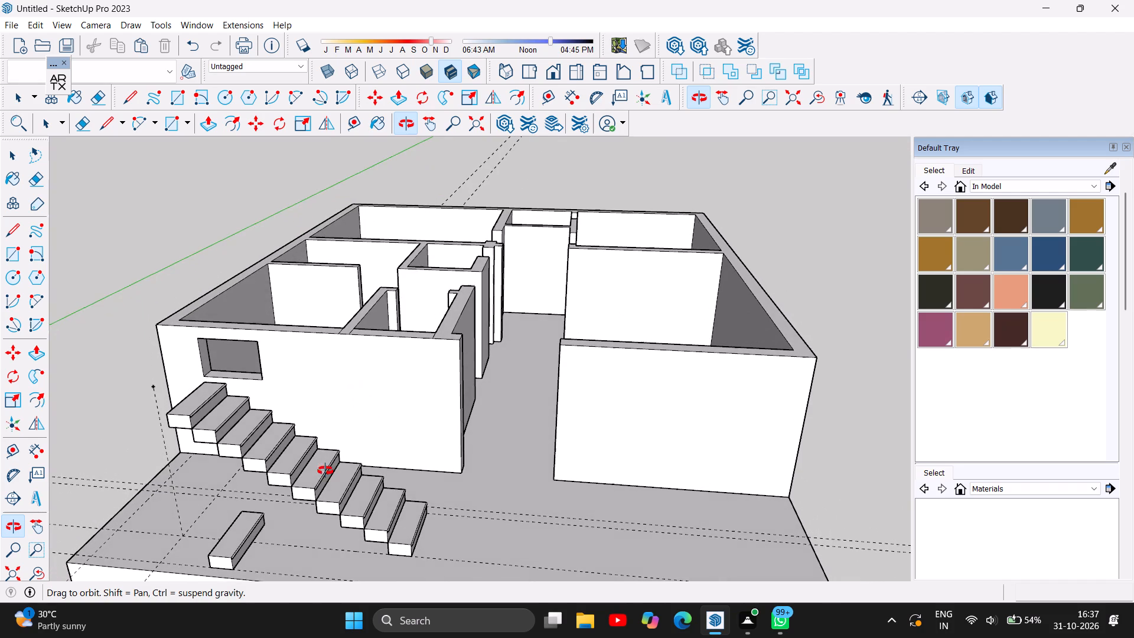
pyautogui.scroll(5, 382, 528)
pyautogui.scroll(3, 532, 555)
pyautogui.moveTo(498, 543); pyautogui.dragTo(493, 546)
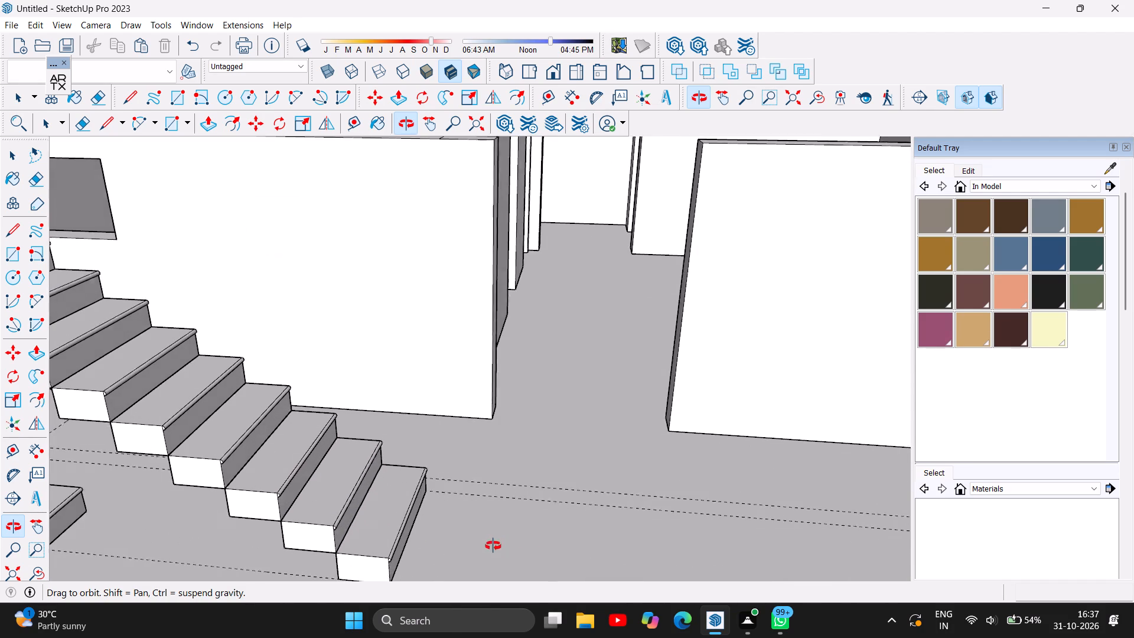
pyautogui.moveTo(493, 546); pyautogui.dragTo(232, 533)
pyautogui.scroll(1, 8, 116)
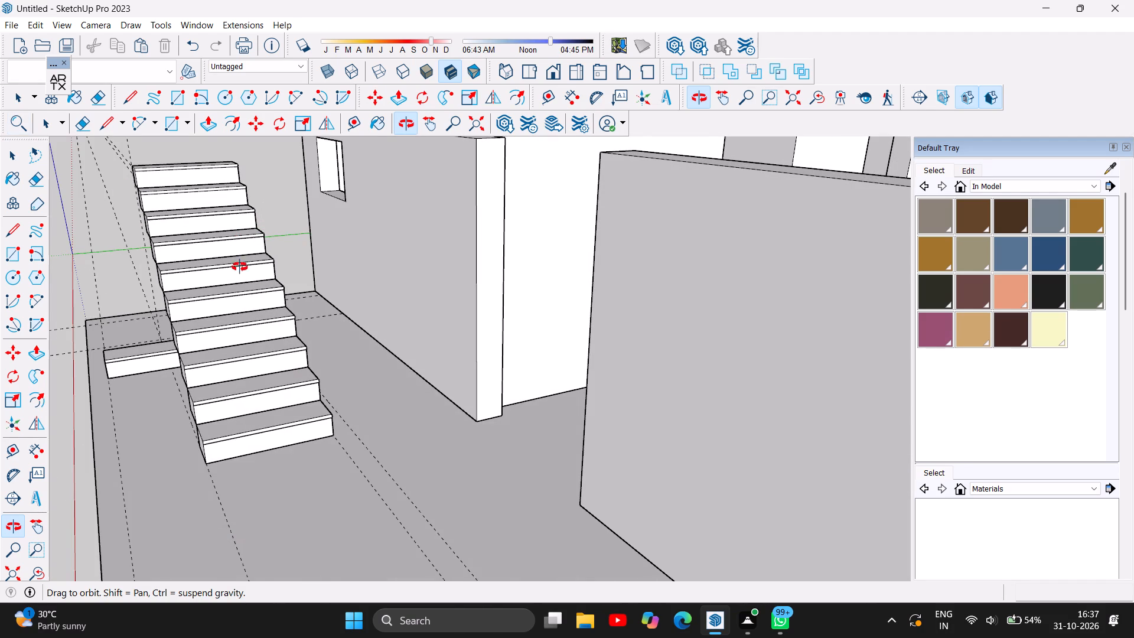
# Examine the side faces and nosings of the staircase's upper steps up close from the side and front.
pyautogui.scroll(6, 216, 213)
pyautogui.moveTo(145, 217); pyautogui.dragTo(348, 226)
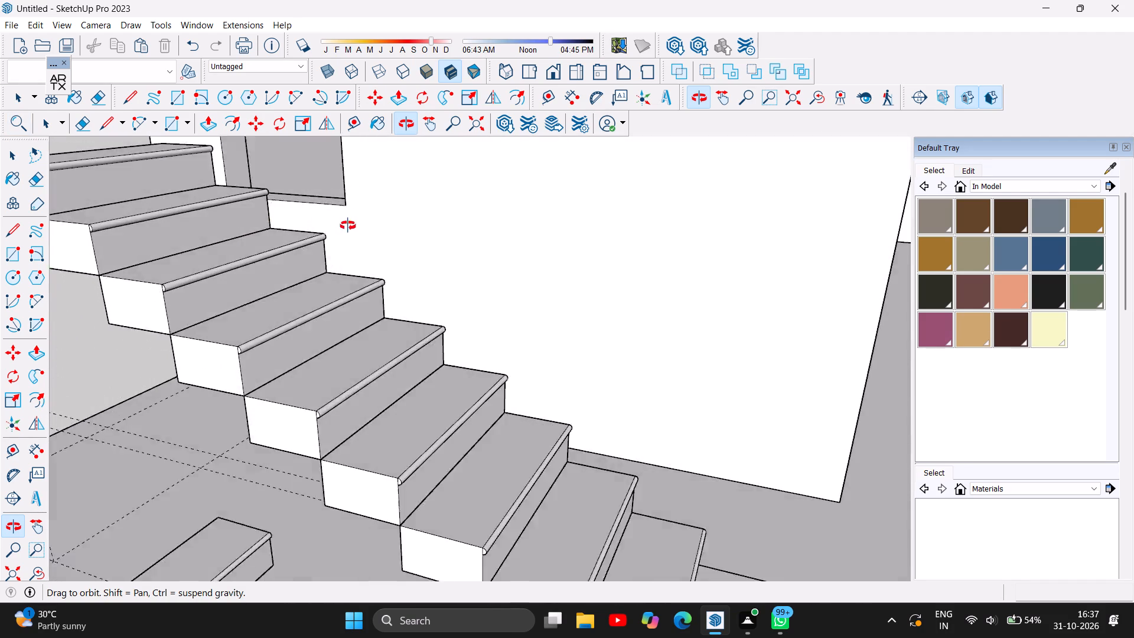
pyautogui.moveTo(348, 226); pyautogui.dragTo(481, 202)
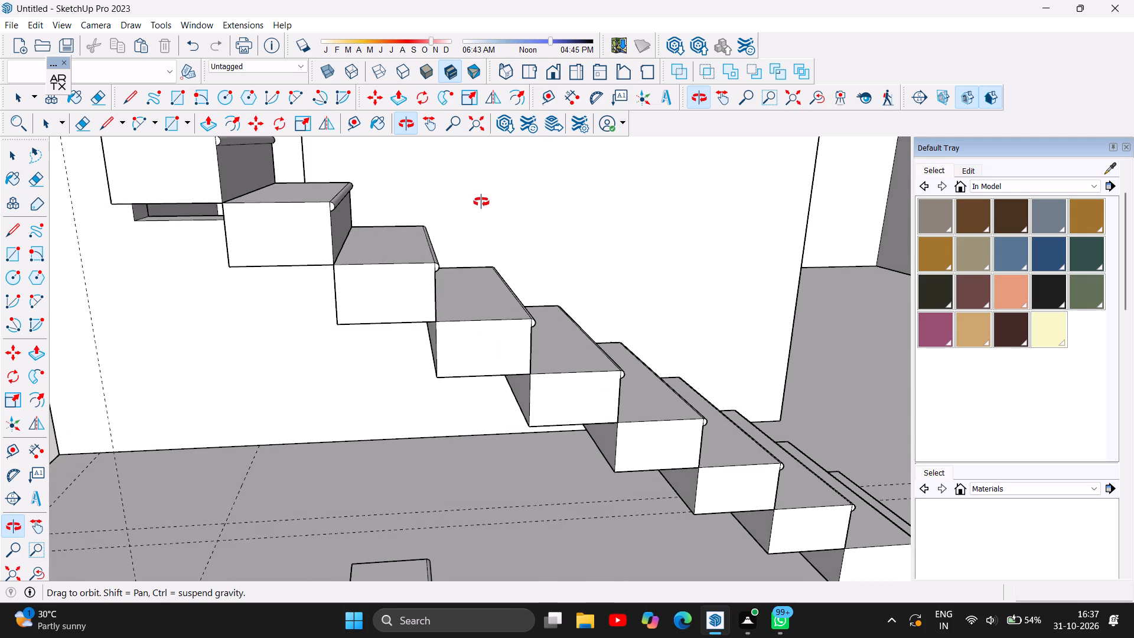
pyautogui.moveTo(481, 202); pyautogui.dragTo(482, 201)
pyautogui.click(482, 201)
pyautogui.click(472, 198)
pyautogui.moveTo(470, 197); pyautogui.dragTo(460, 175)
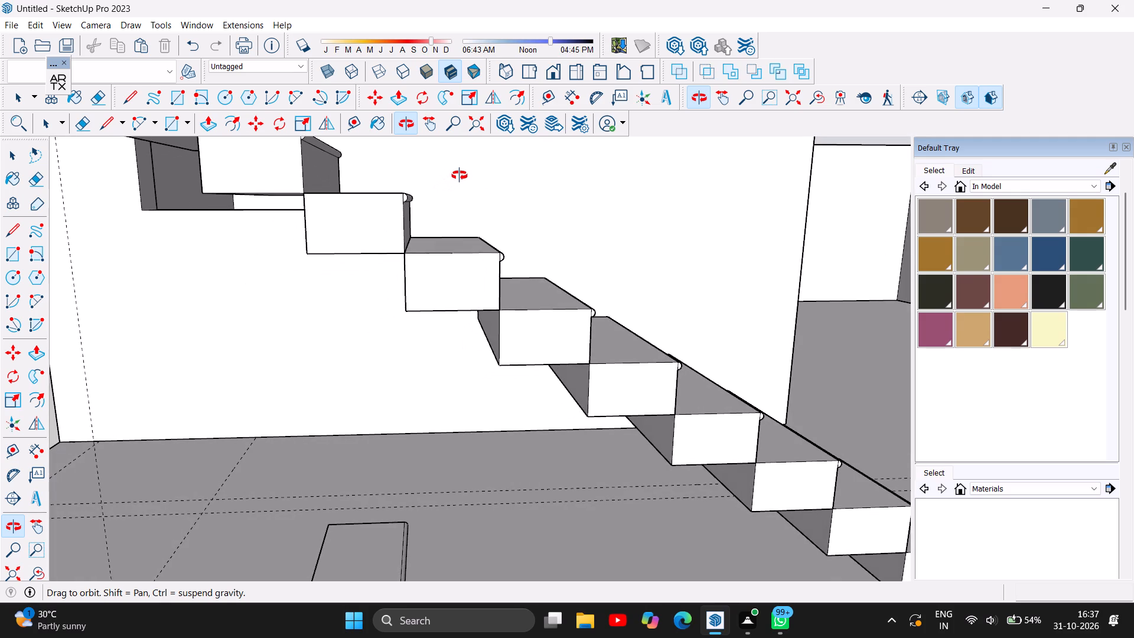
pyautogui.moveTo(460, 175); pyautogui.dragTo(467, 174)
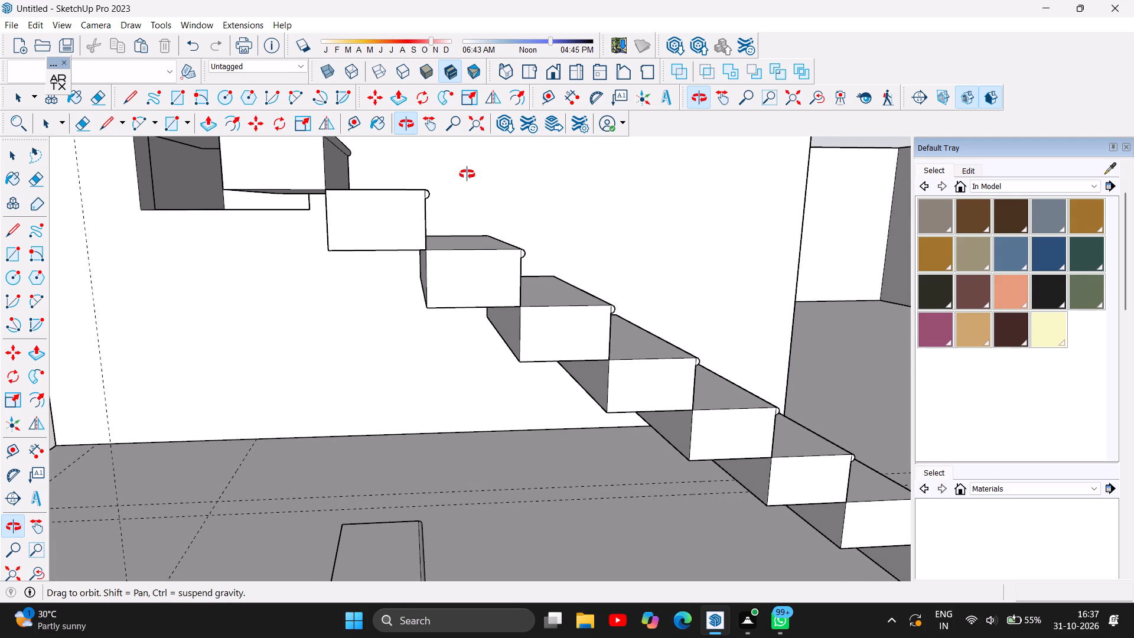
pyautogui.moveTo(467, 174); pyautogui.dragTo(449, 190)
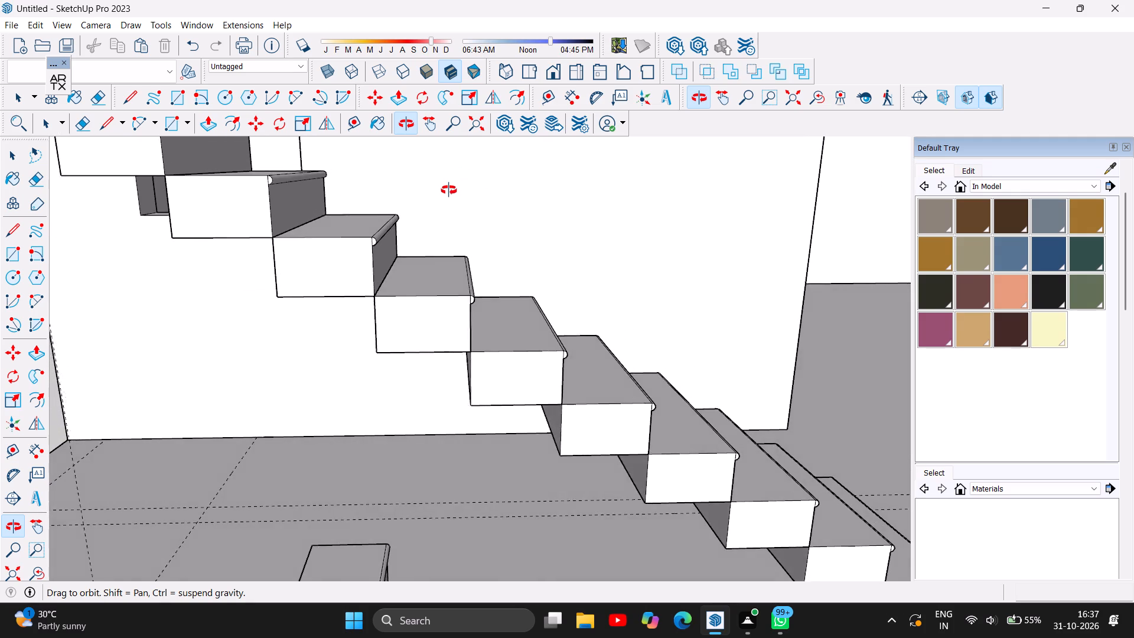
pyautogui.moveTo(449, 190); pyautogui.dragTo(289, 226)
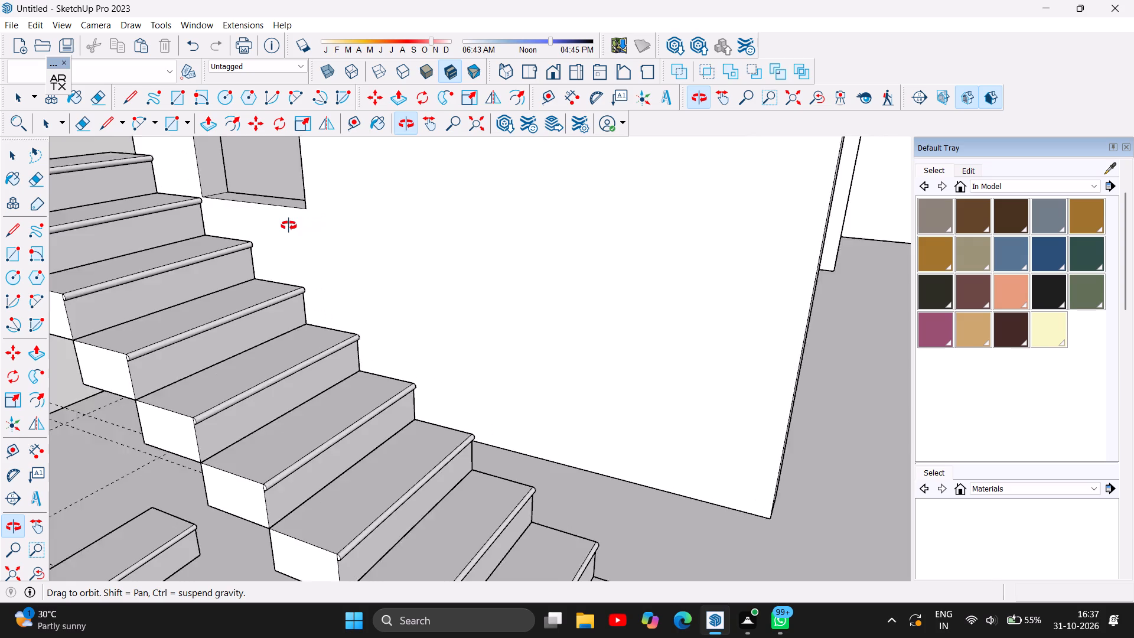
pyautogui.moveTo(289, 226); pyautogui.dragTo(469, 198)
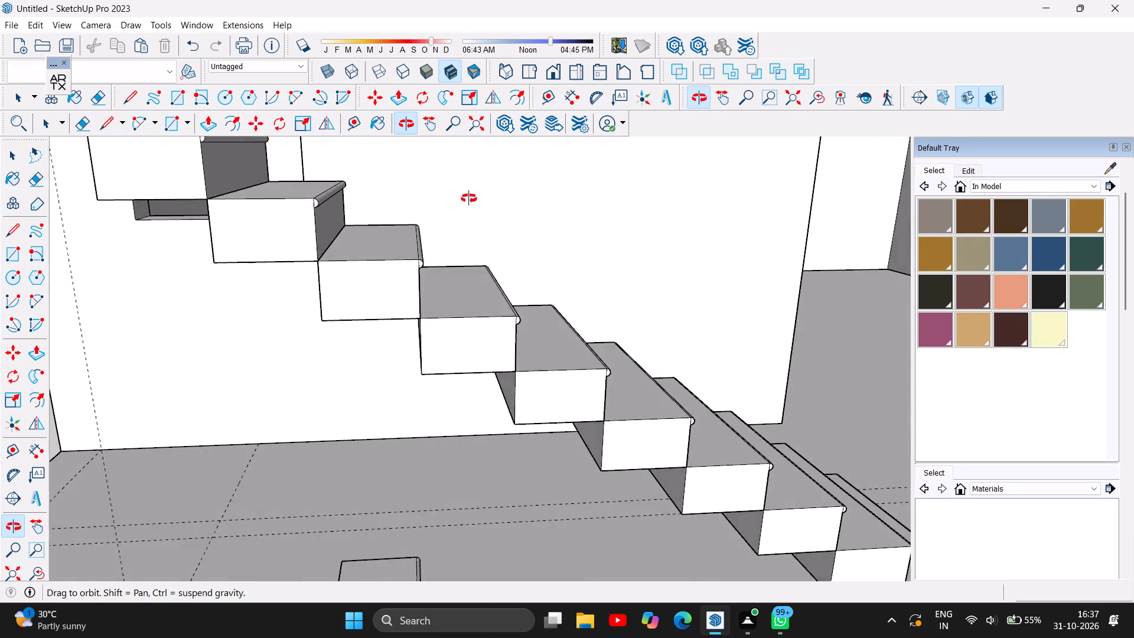
pyautogui.moveTo(469, 198); pyautogui.dragTo(443, 179)
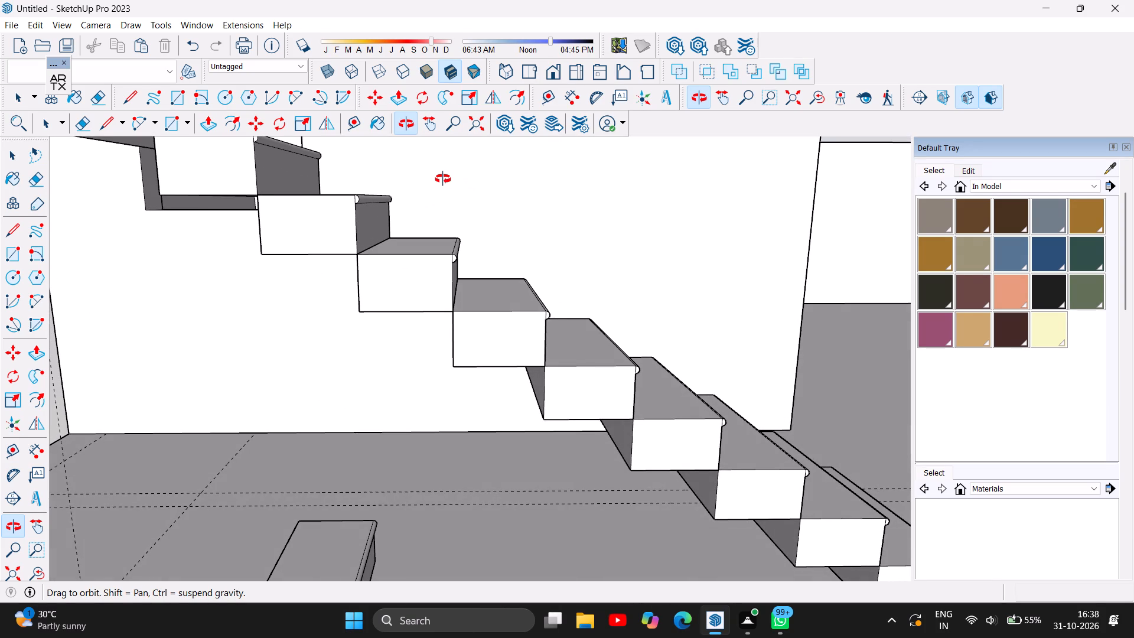
pyautogui.moveTo(480, 304); pyautogui.dragTo(469, 264)
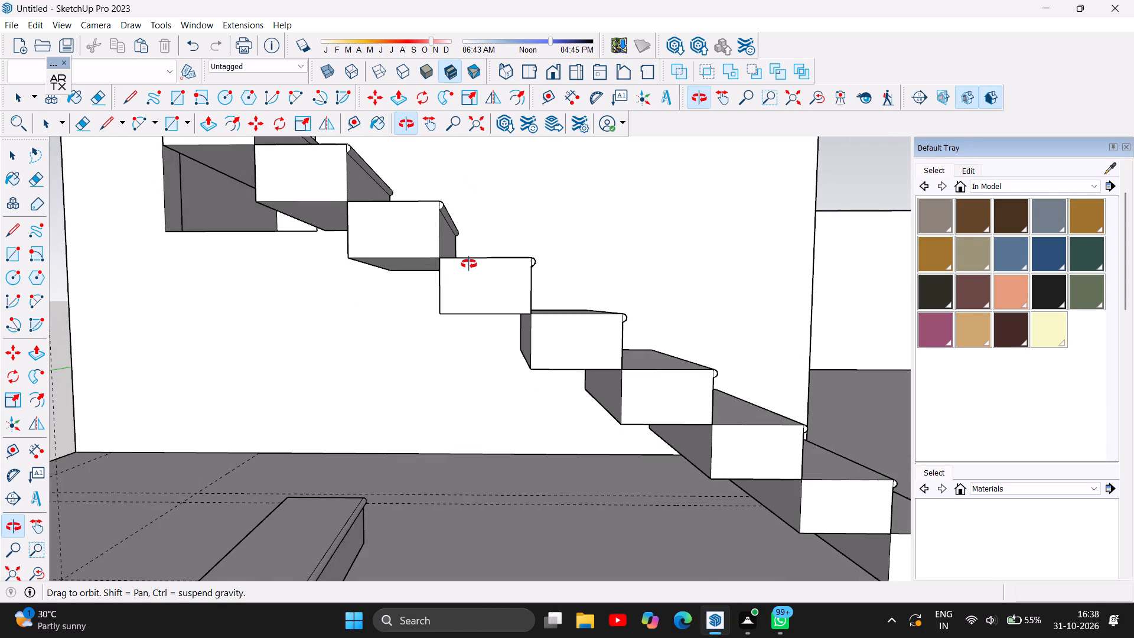
pyautogui.moveTo(469, 264); pyautogui.dragTo(289, 331)
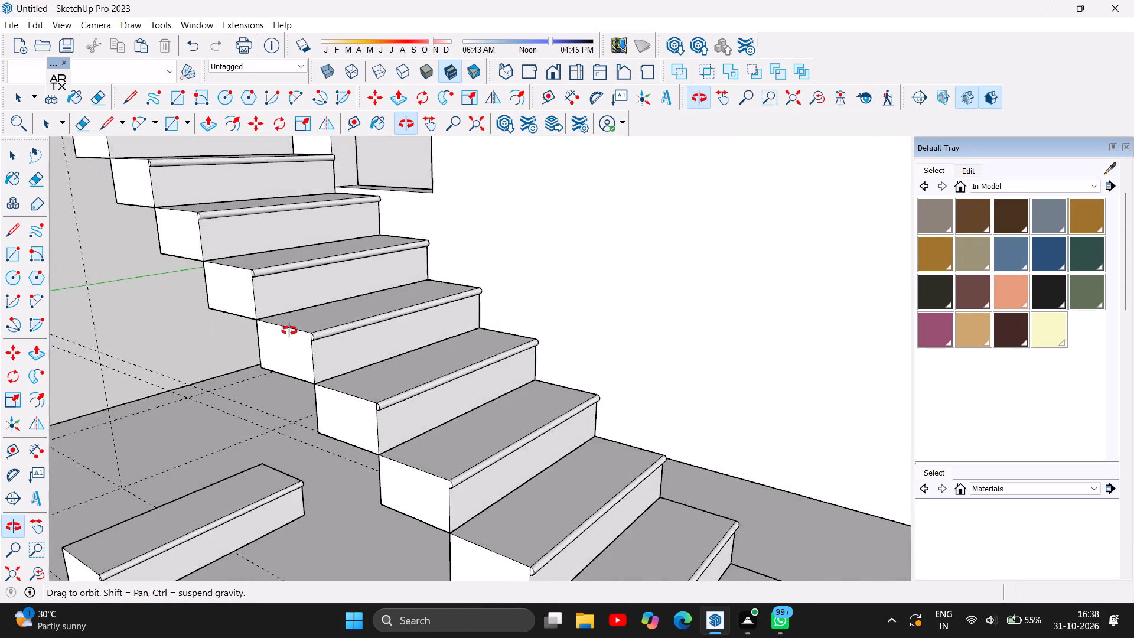
pyautogui.moveTo(289, 331); pyautogui.dragTo(217, 262)
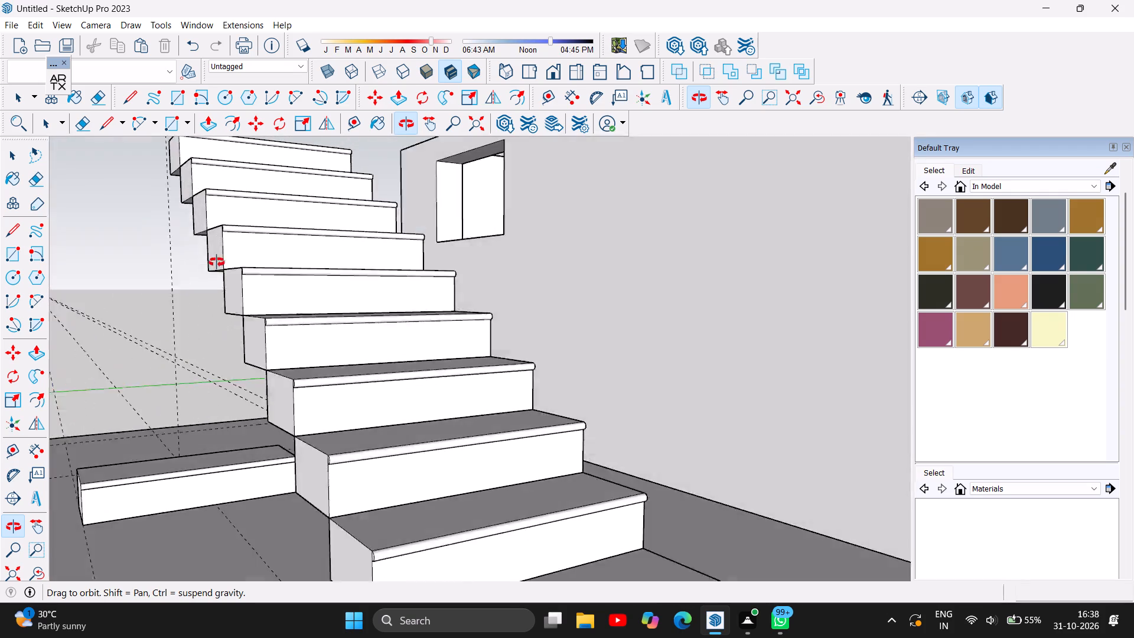
pyautogui.moveTo(217, 262); pyautogui.dragTo(589, 357)
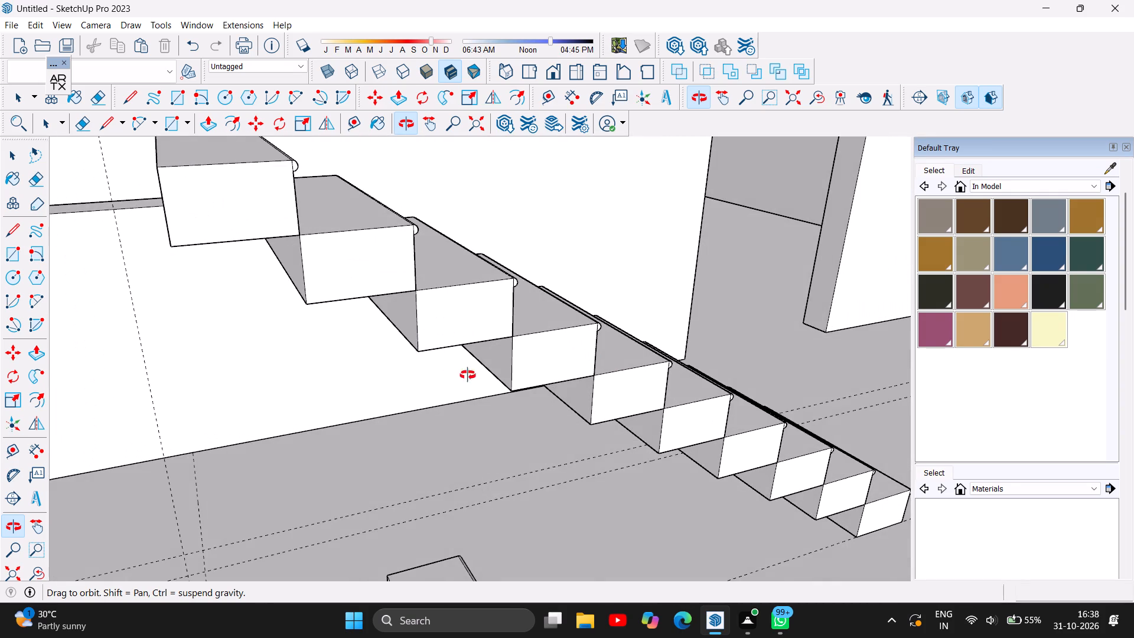
# Examine the whole staircase, including from above, against the window wall, the 7' height guide and the loose step.
pyautogui.scroll(-5, 363, 330)
pyautogui.moveTo(277, 306); pyautogui.dragTo(347, 301)
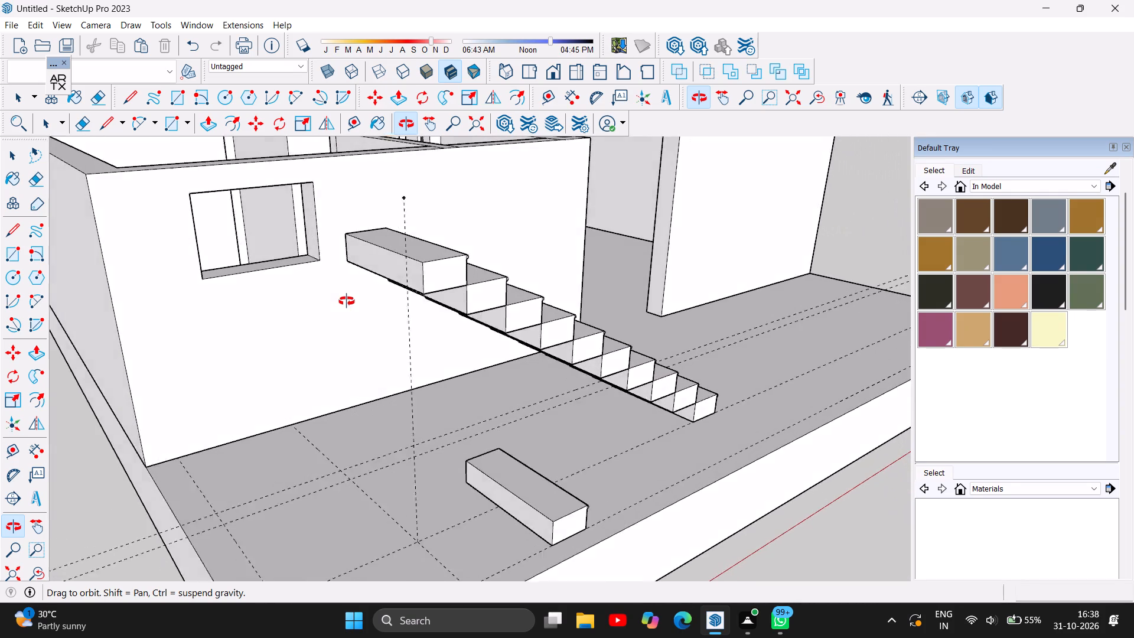
pyautogui.moveTo(347, 301); pyautogui.dragTo(250, 317)
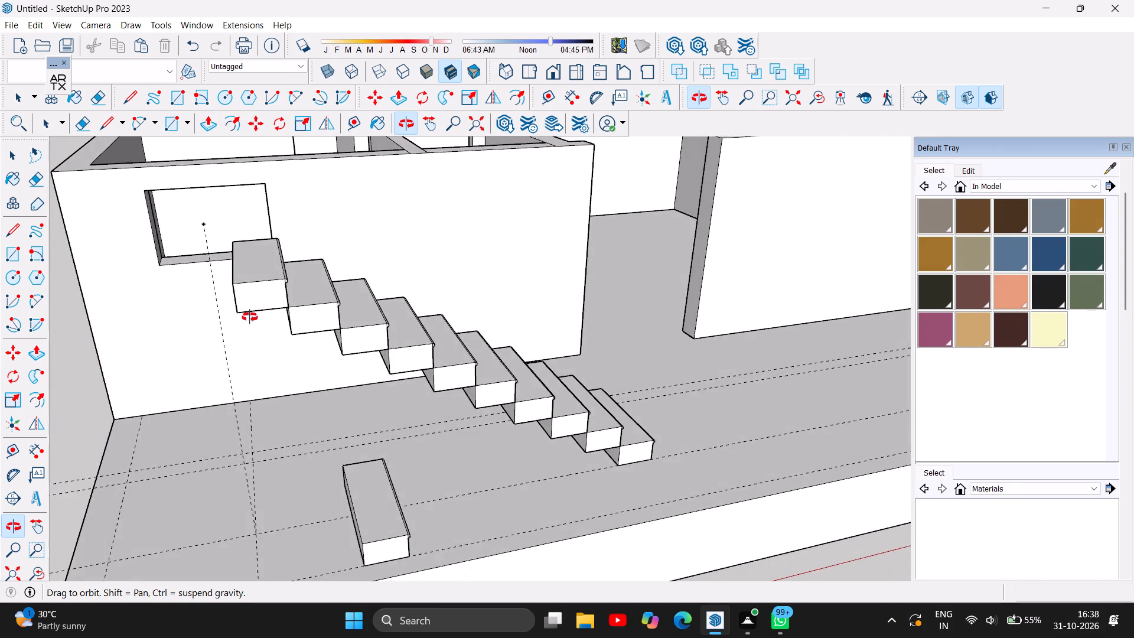
pyautogui.moveTo(250, 317); pyautogui.dragTo(247, 275)
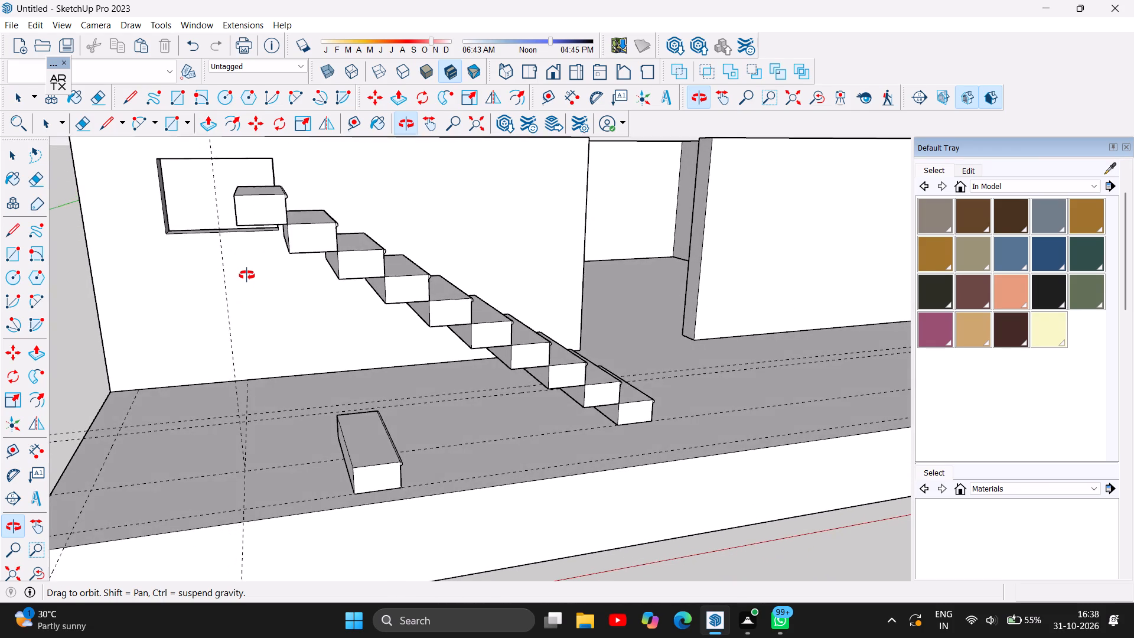
pyautogui.moveTo(247, 275); pyautogui.dragTo(247, 274)
pyautogui.scroll(-2, 247, 274)
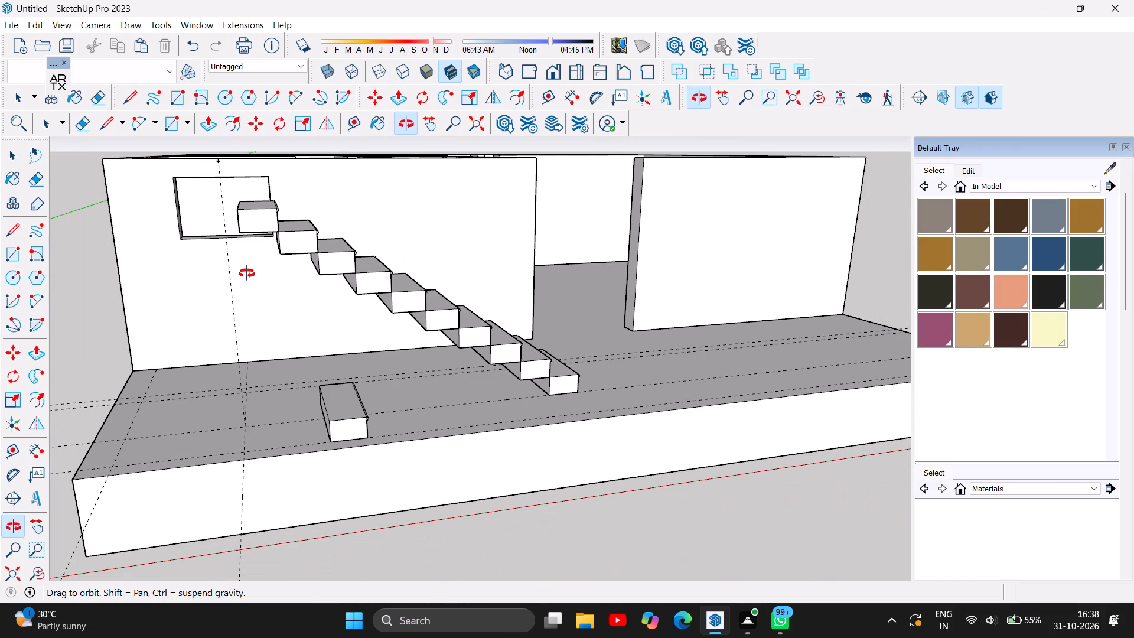
pyautogui.scroll(-1, 247, 274)
pyautogui.moveTo(247, 274); pyautogui.dragTo(249, 321)
pyautogui.scroll(5, 202, 295)
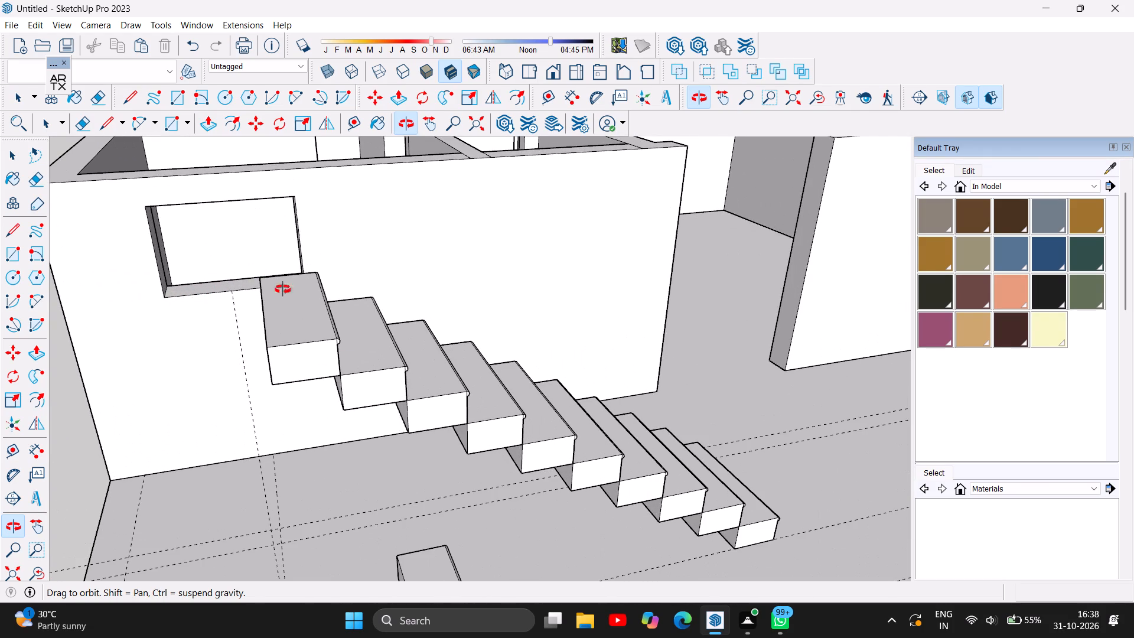
pyautogui.moveTo(341, 343); pyautogui.dragTo(69, 372)
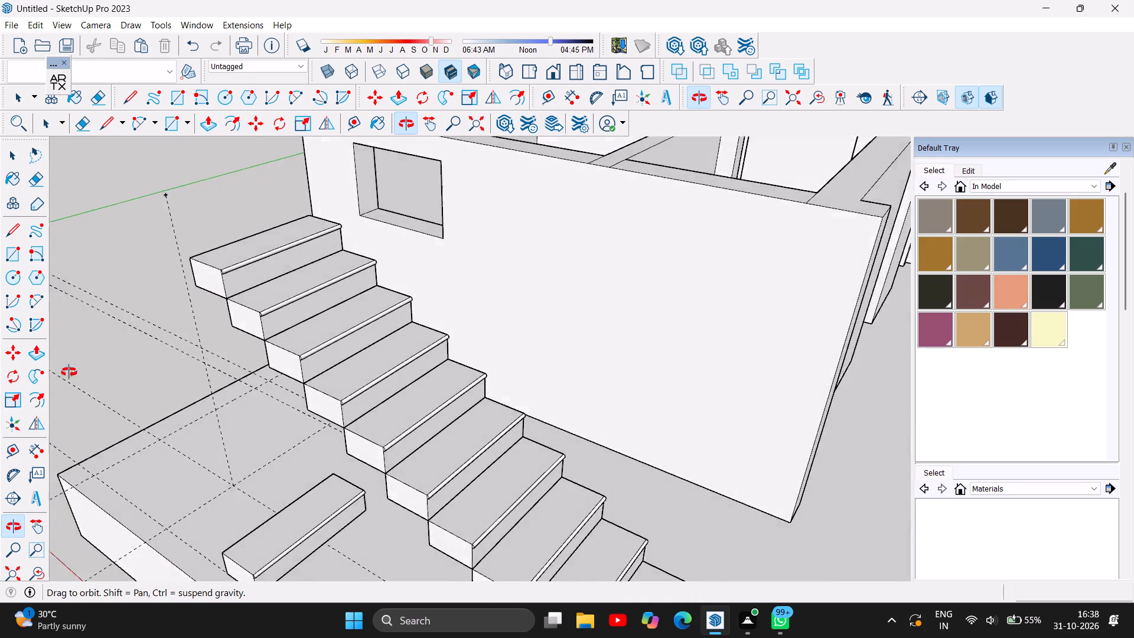
pyautogui.moveTo(69, 372); pyautogui.dragTo(334, 265)
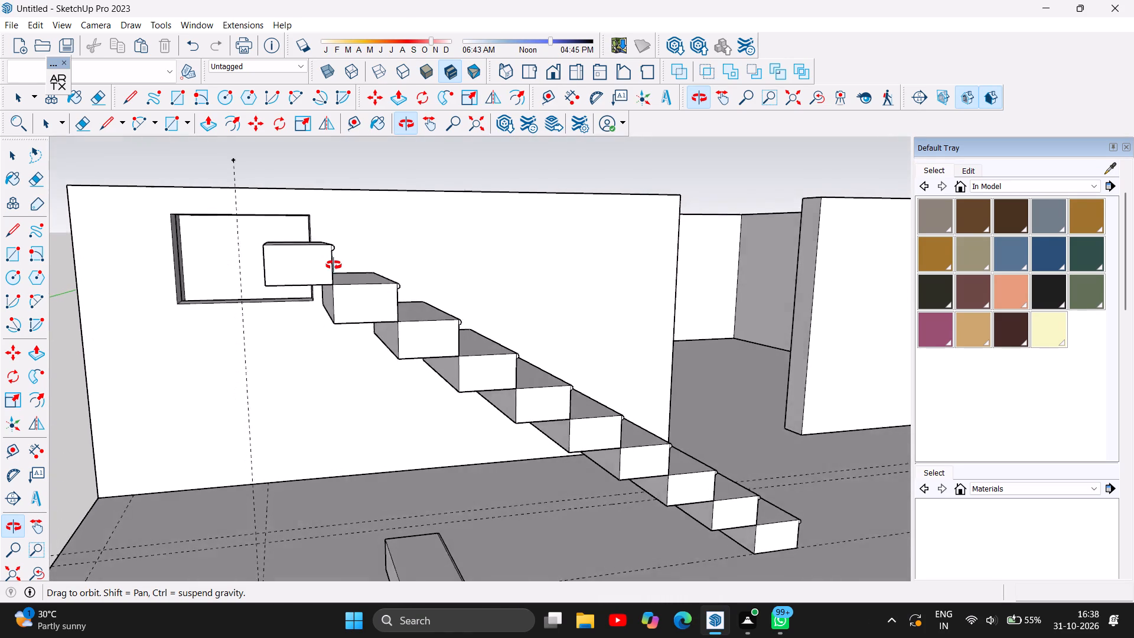
pyautogui.moveTo(334, 265); pyautogui.dragTo(298, 281)
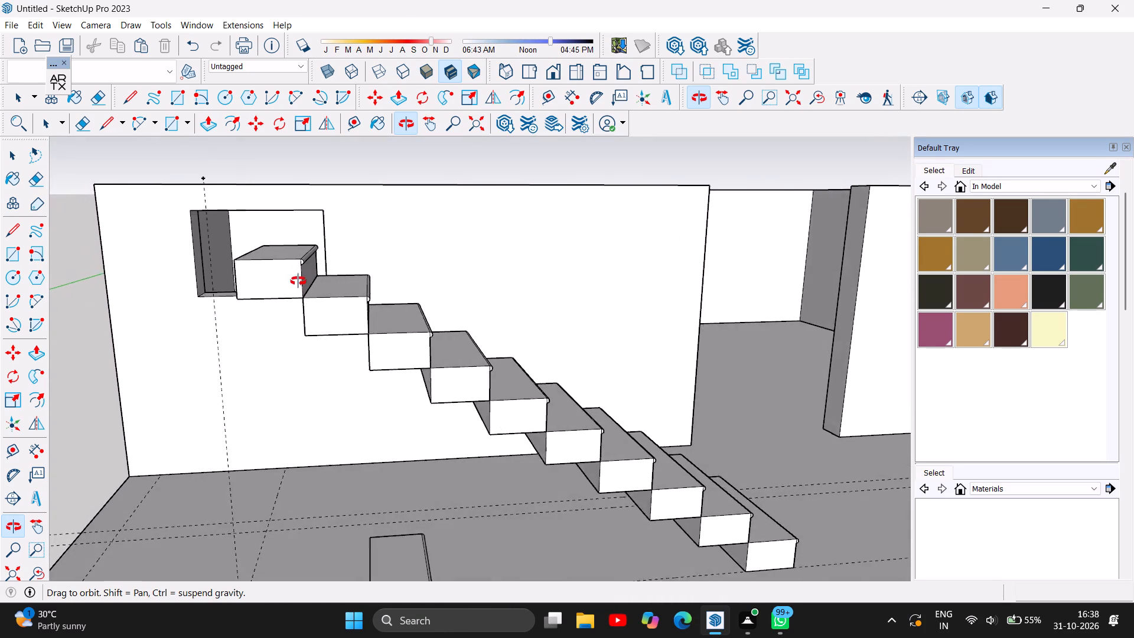
pyautogui.moveTo(298, 281); pyautogui.dragTo(59, 311)
pyautogui.moveTo(379, 301); pyautogui.dragTo(268, 307)
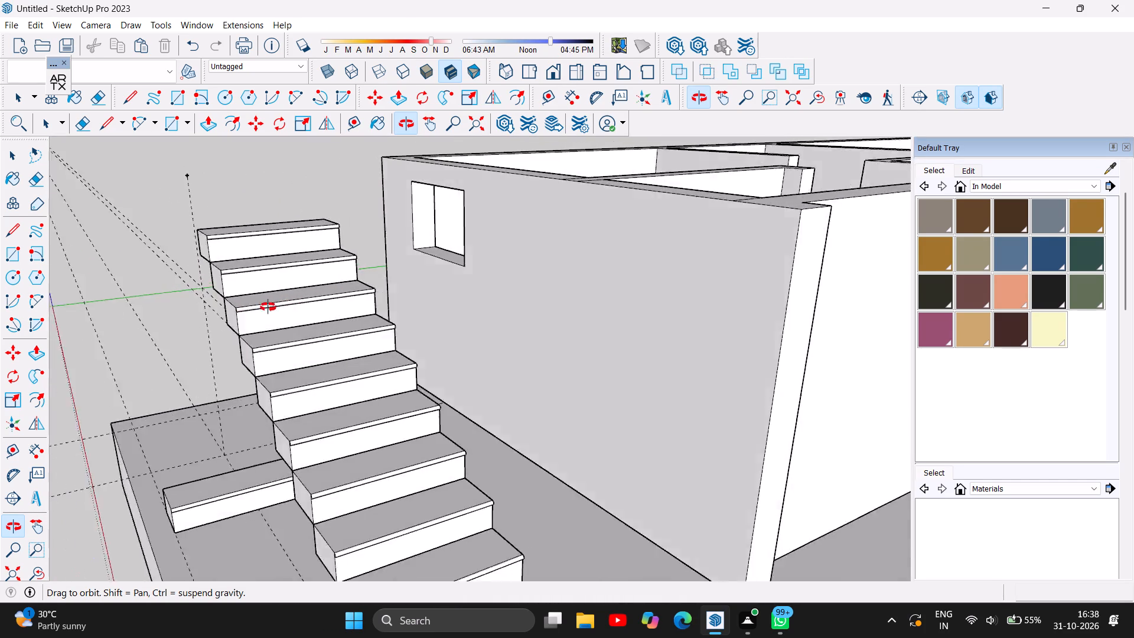
pyautogui.moveTo(268, 307); pyautogui.dragTo(170, 302)
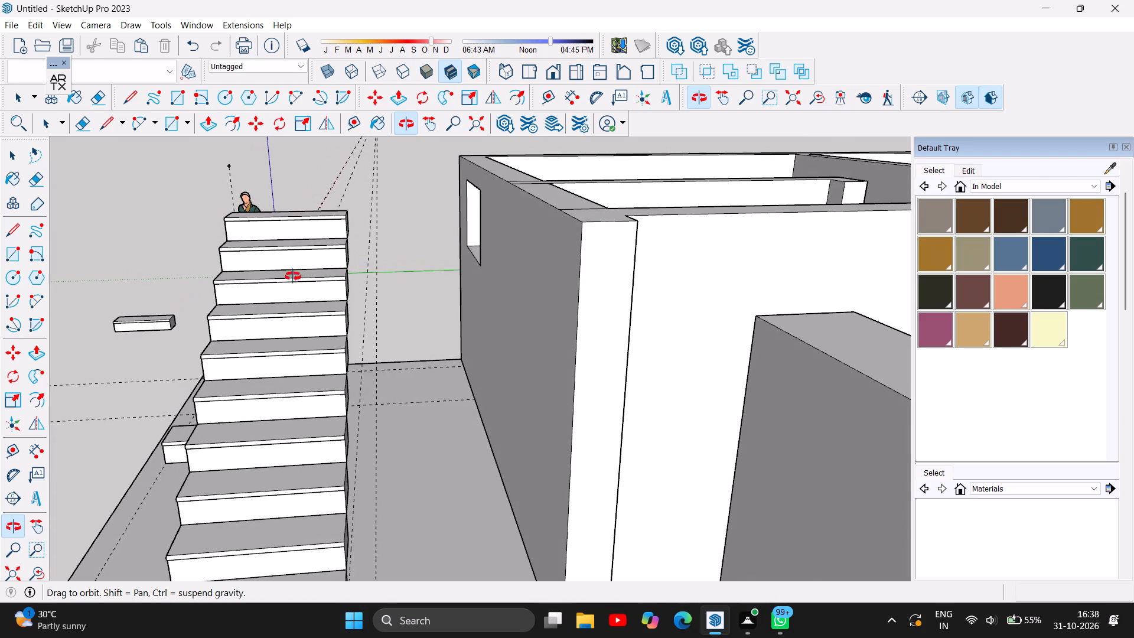
pyautogui.moveTo(372, 239); pyautogui.dragTo(385, 380)
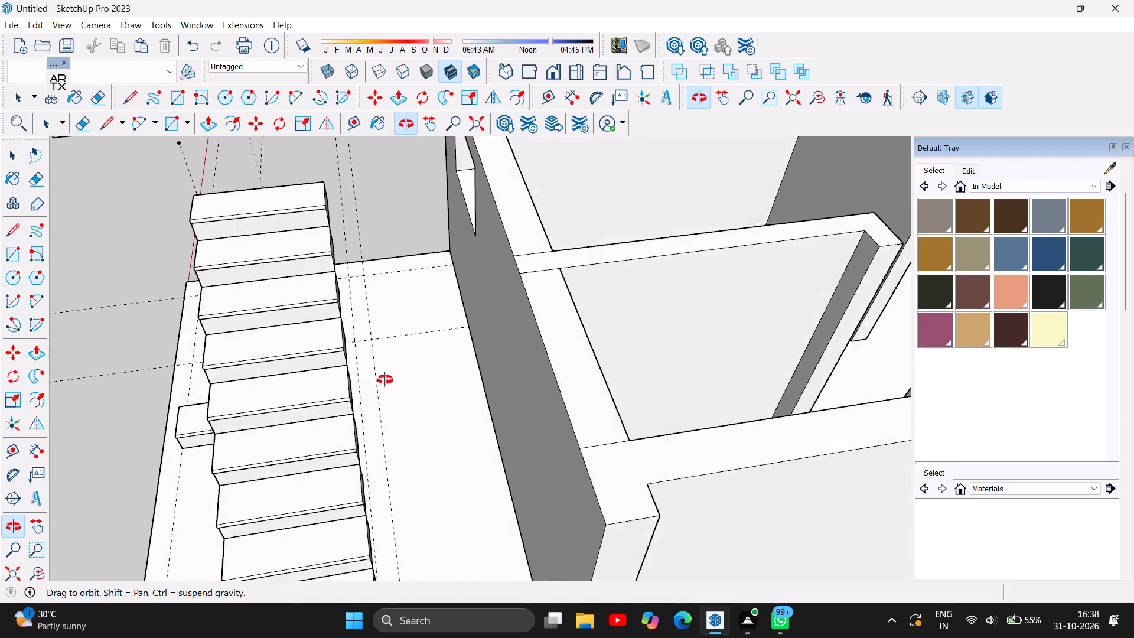
pyautogui.moveTo(385, 380); pyautogui.dragTo(397, 437)
pyautogui.moveTo(373, 305); pyautogui.dragTo(379, 409)
pyautogui.moveTo(152, 309); pyautogui.dragTo(406, 184)
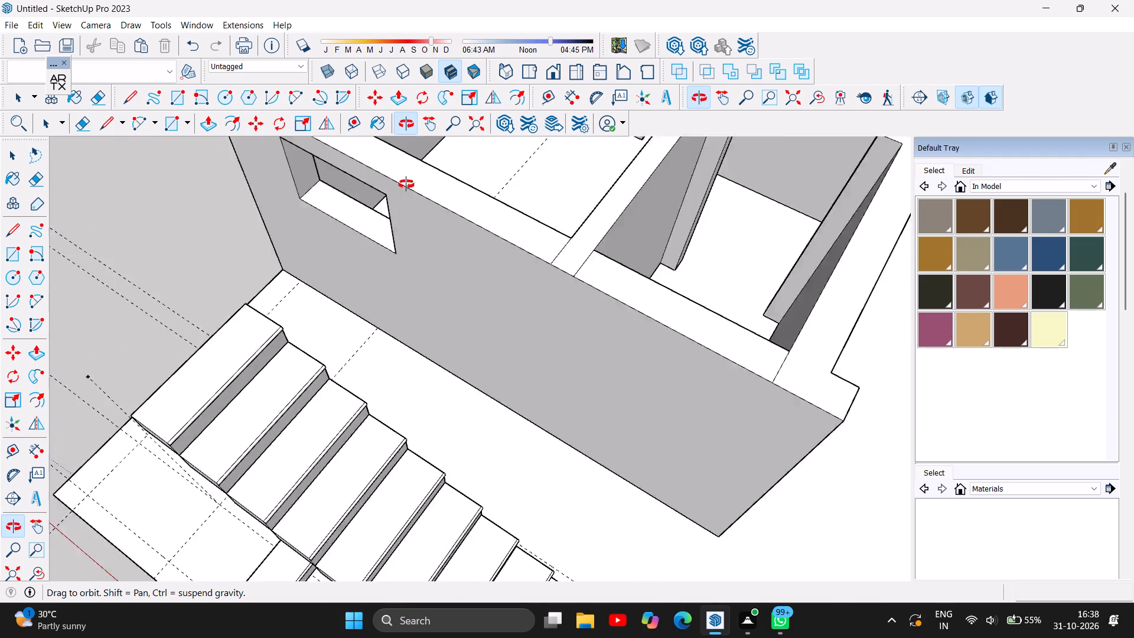
pyautogui.moveTo(406, 184); pyautogui.dragTo(449, 158)
pyautogui.moveTo(239, 330); pyautogui.dragTo(419, 208)
pyautogui.scroll(-2, 236, 263)
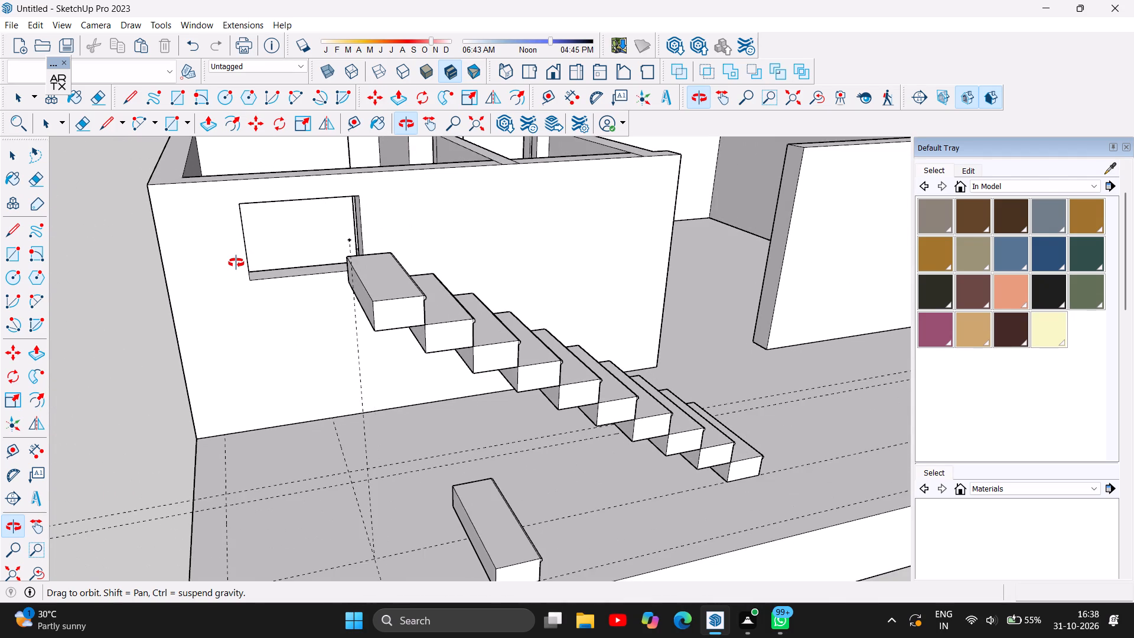
pyautogui.scroll(-2, 236, 263)
pyautogui.rightClick(237, 282)
pyautogui.scroll(-1, 233, 300)
pyautogui.click(128, 377)
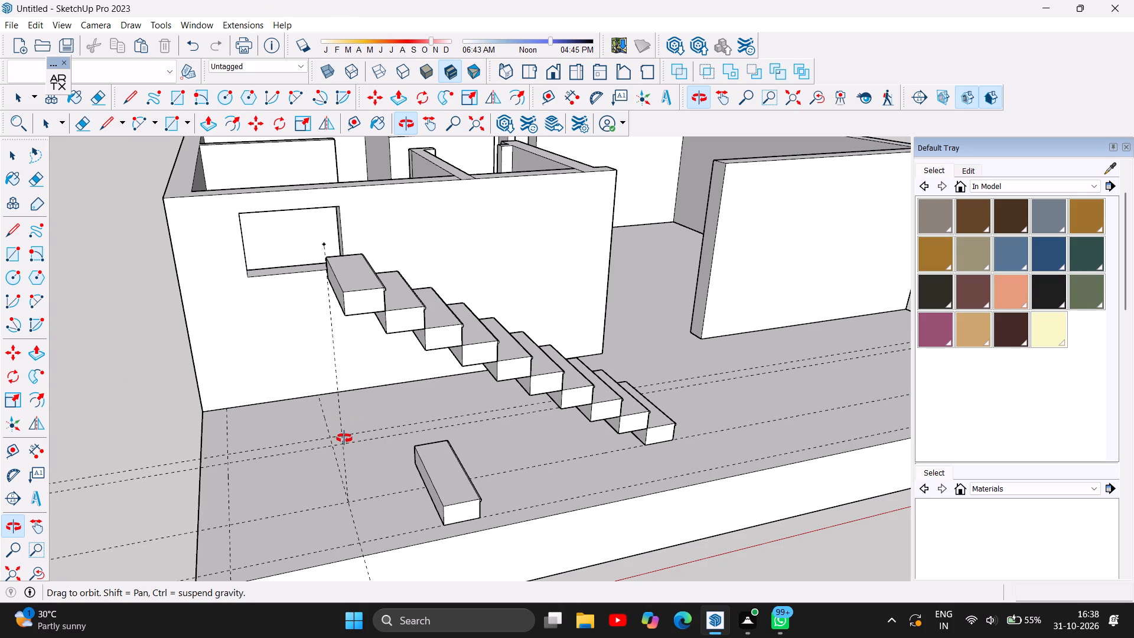
pyautogui.moveTo(344, 438); pyautogui.dragTo(324, 368)
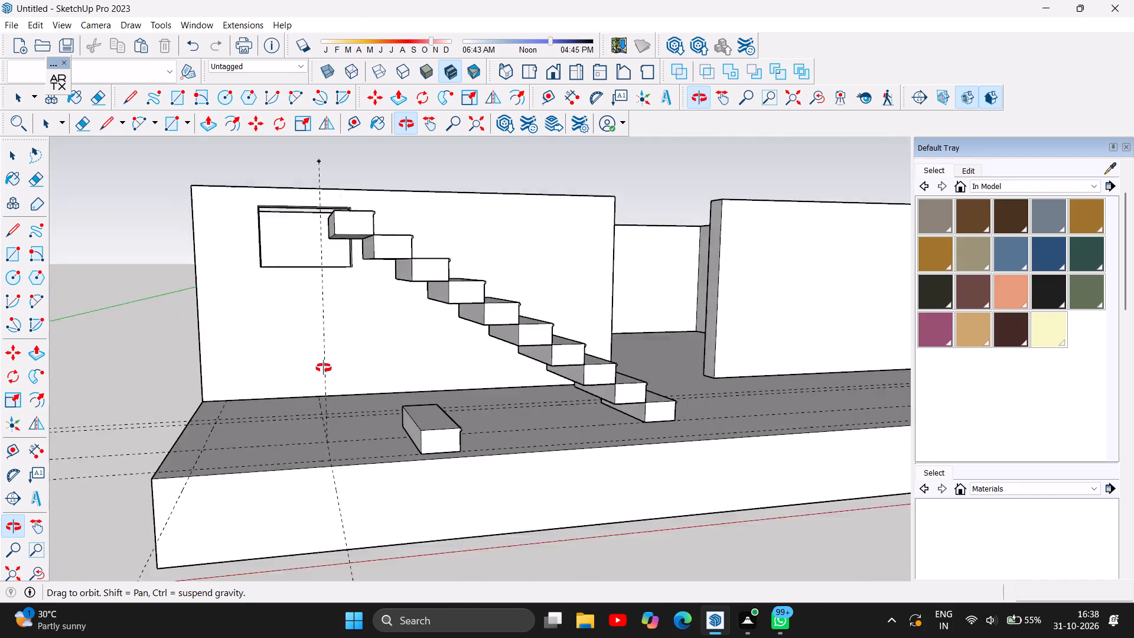
pyautogui.moveTo(324, 368); pyautogui.dragTo(301, 375)
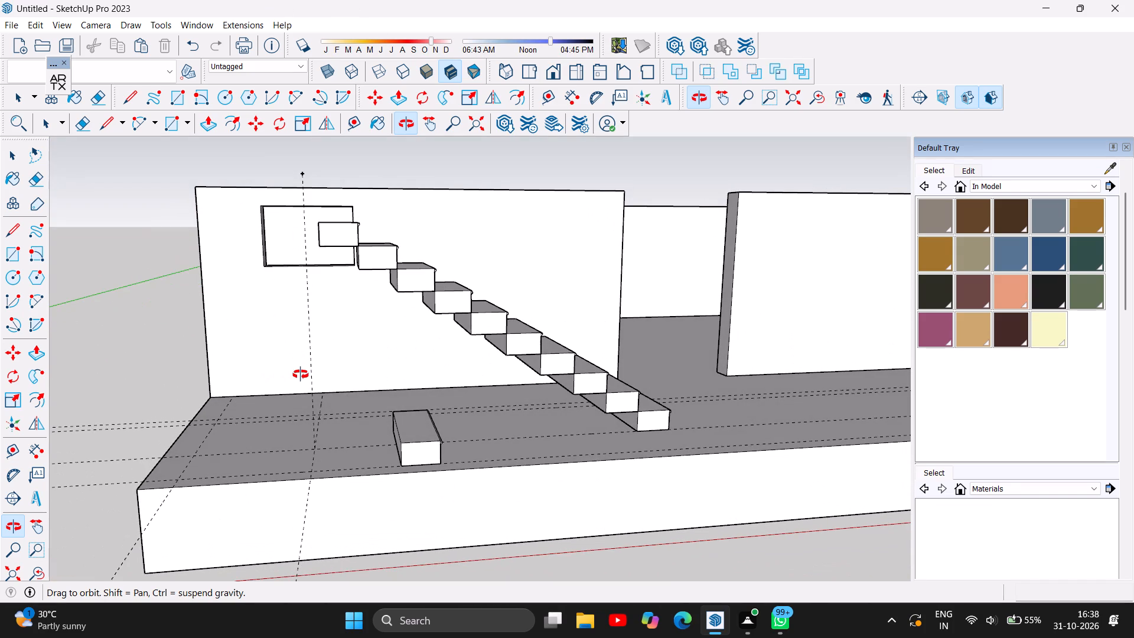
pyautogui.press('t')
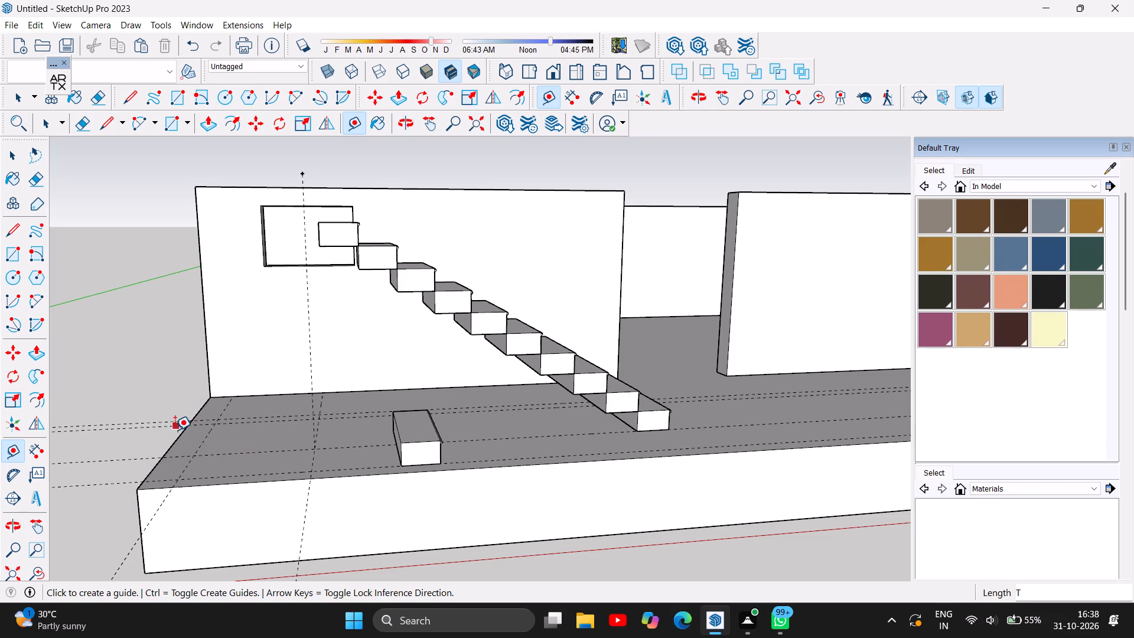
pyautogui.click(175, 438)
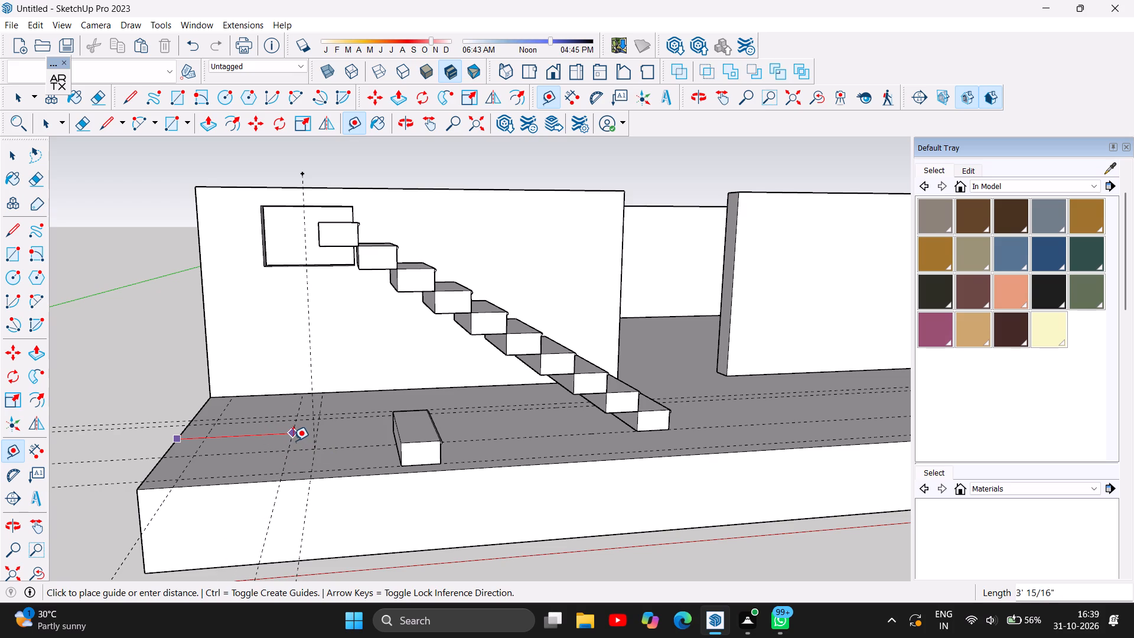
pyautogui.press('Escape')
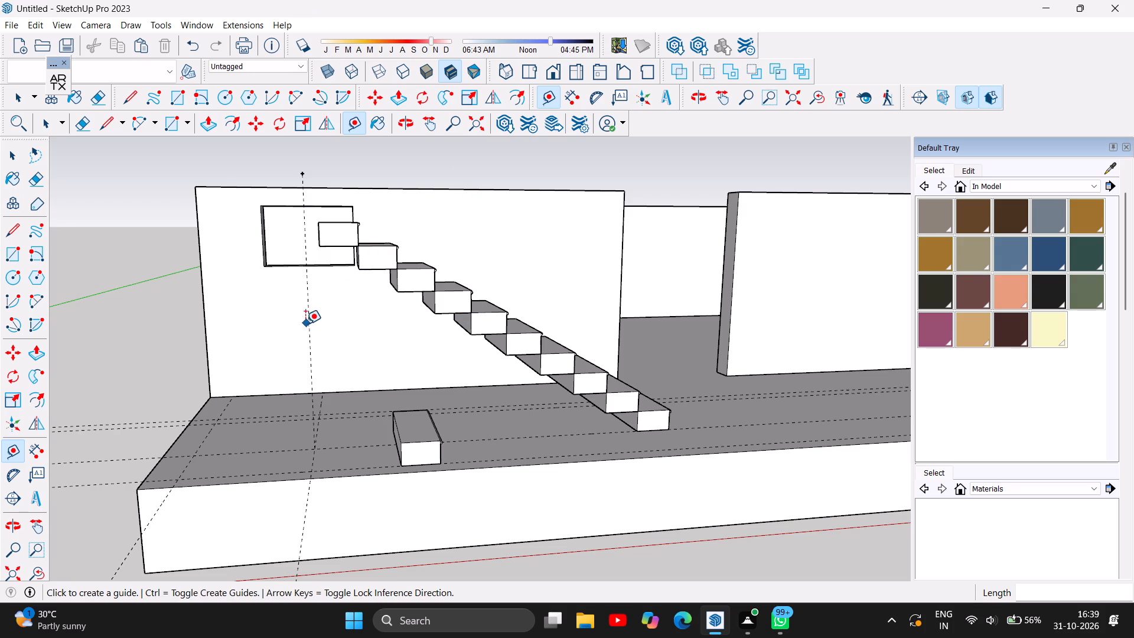
# Examine the top step's position relative to the window opening and the 7' height guide.
pyautogui.click(408, 123)
pyautogui.moveTo(516, 190); pyautogui.dragTo(446, 249)
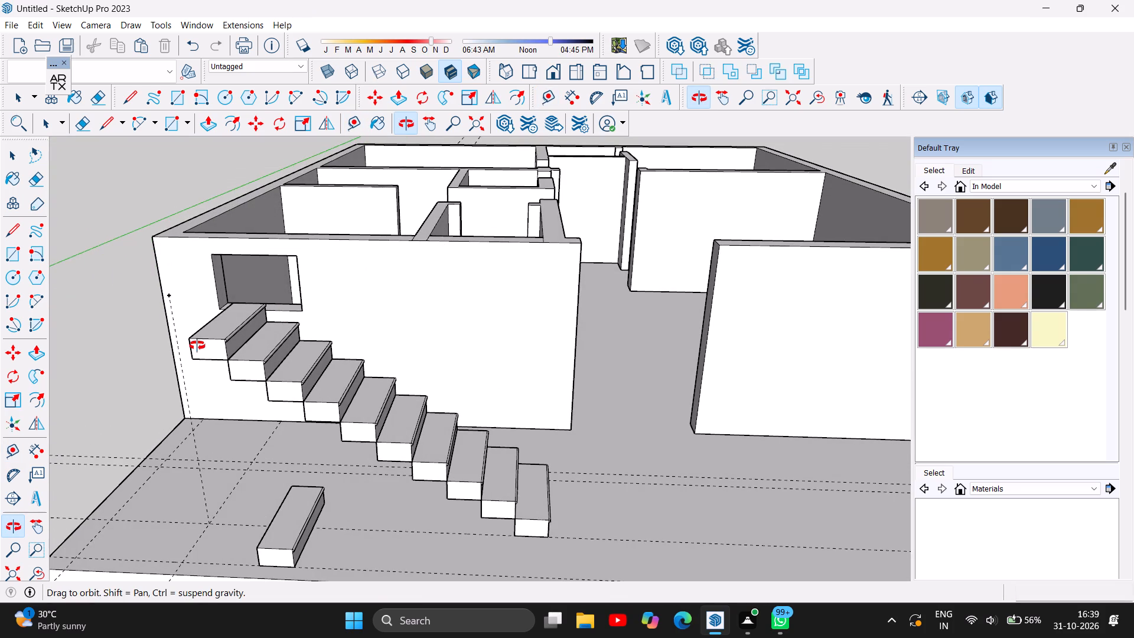
pyautogui.scroll(9, 197, 346)
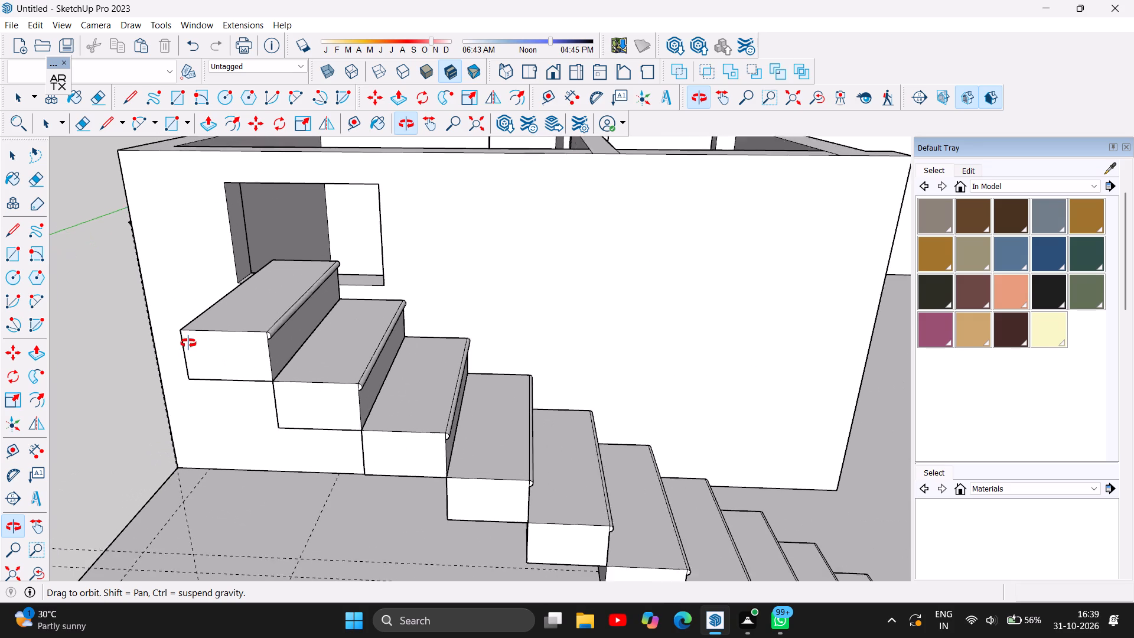
pyautogui.scroll(1, 188, 343)
pyautogui.moveTo(154, 343); pyautogui.dragTo(181, 350)
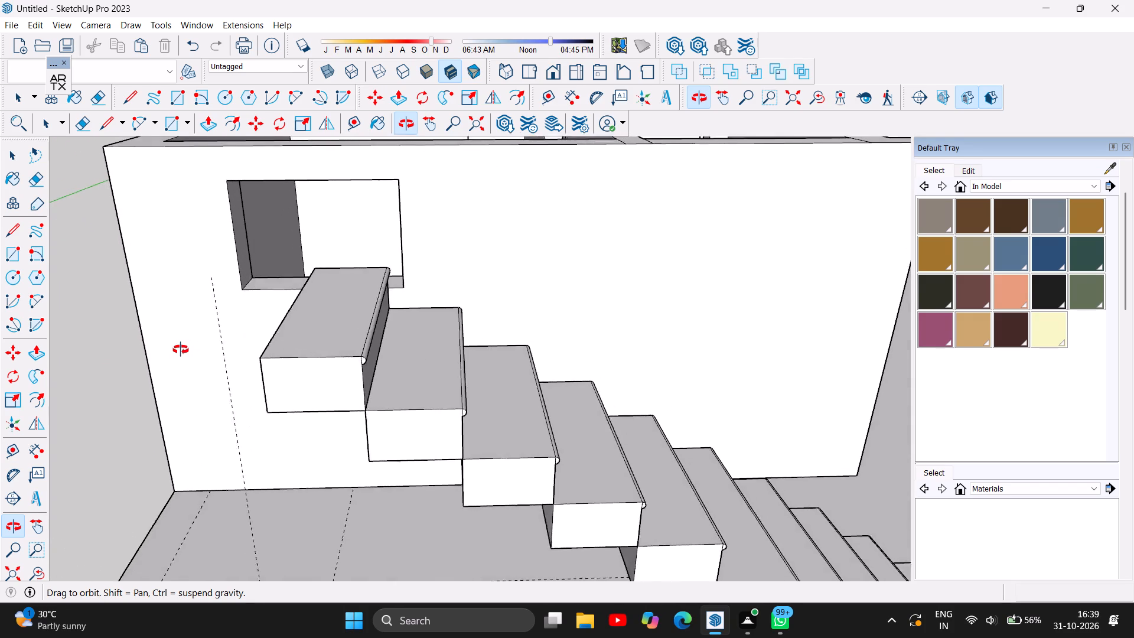
pyautogui.moveTo(181, 350); pyautogui.dragTo(176, 350)
pyautogui.moveTo(186, 352); pyautogui.dragTo(370, 307)
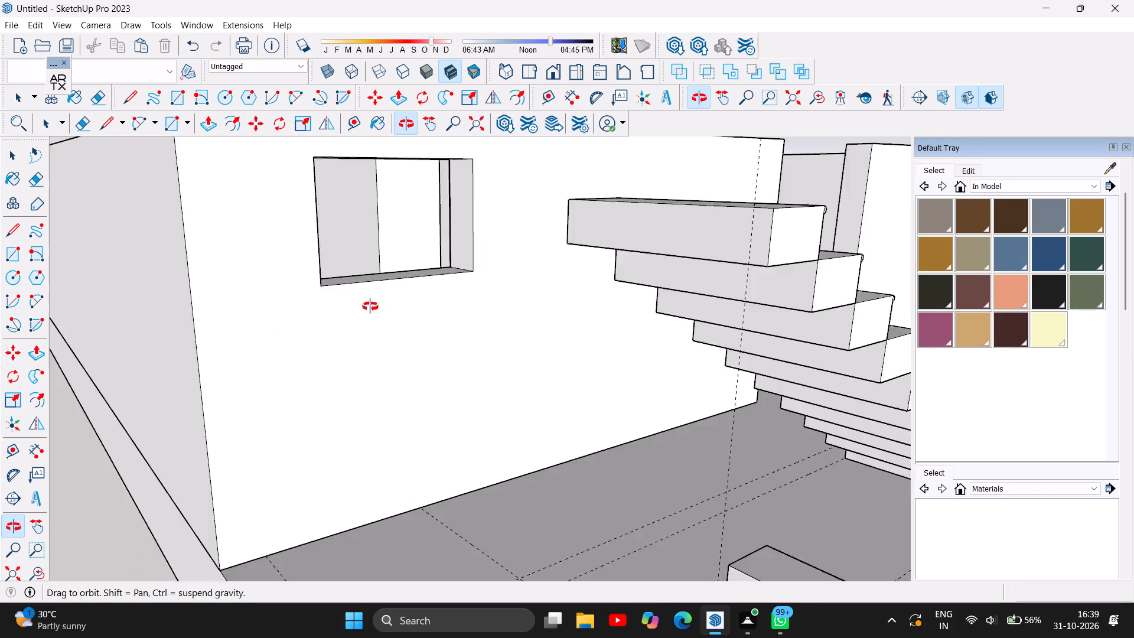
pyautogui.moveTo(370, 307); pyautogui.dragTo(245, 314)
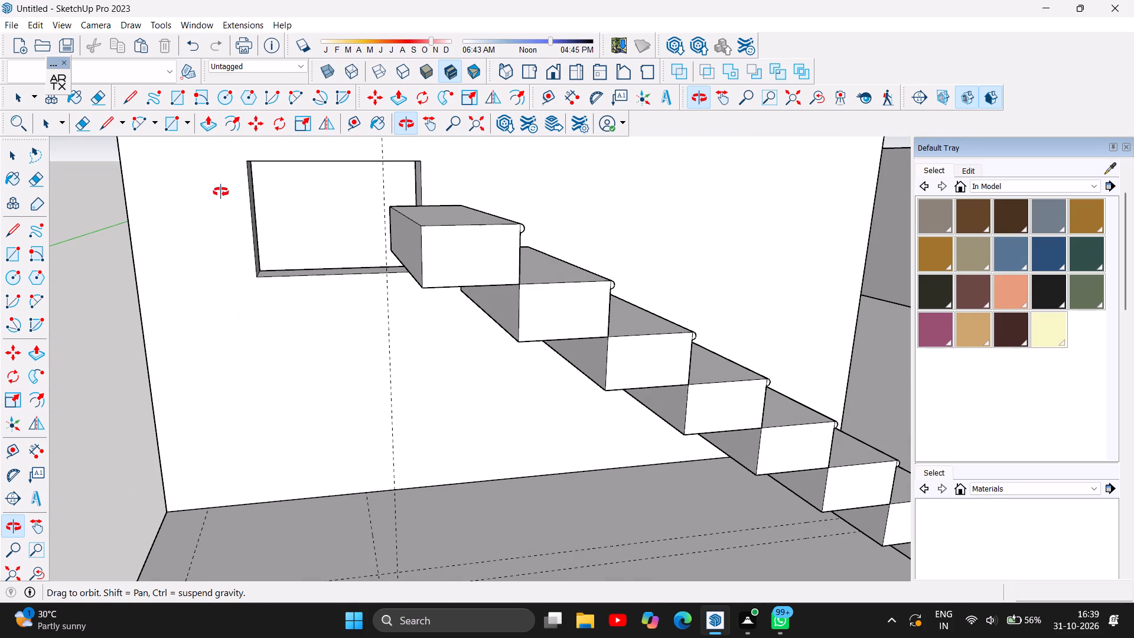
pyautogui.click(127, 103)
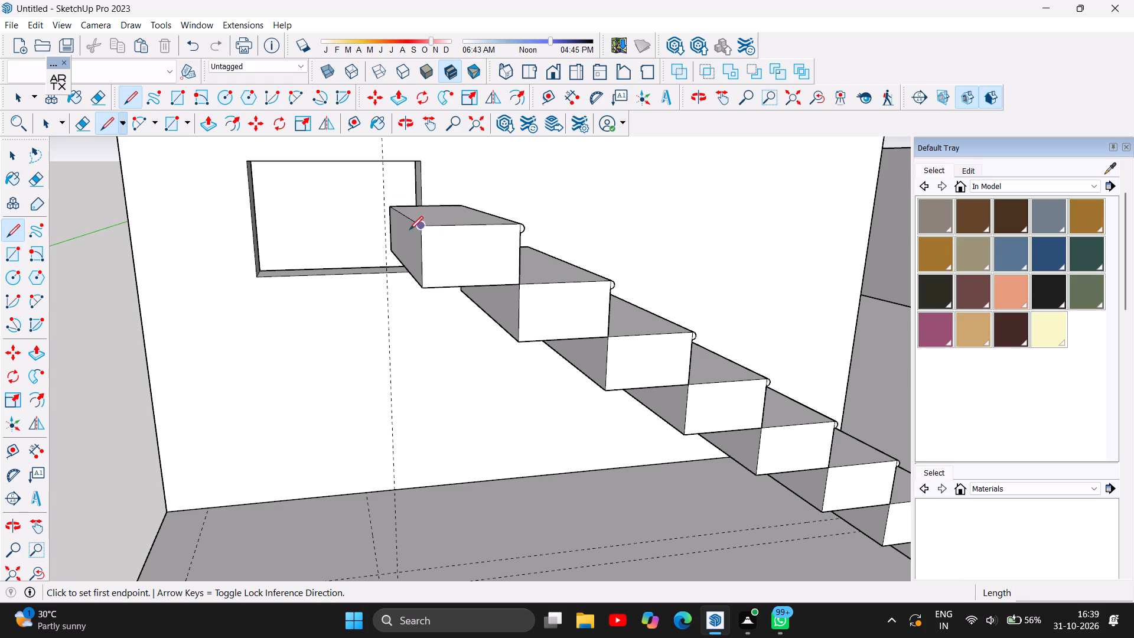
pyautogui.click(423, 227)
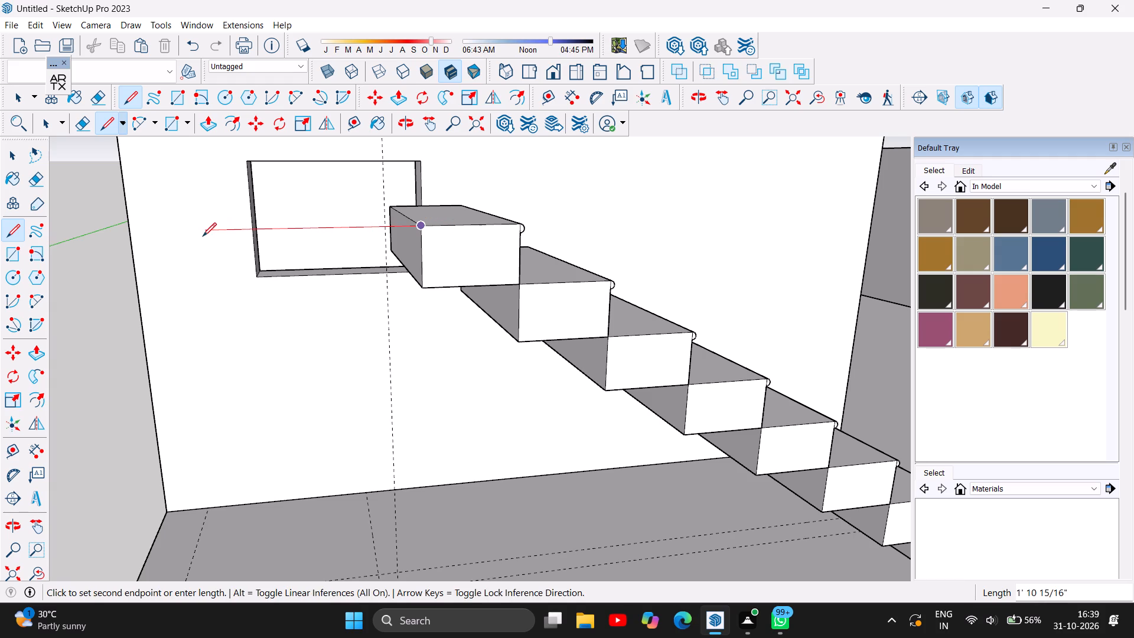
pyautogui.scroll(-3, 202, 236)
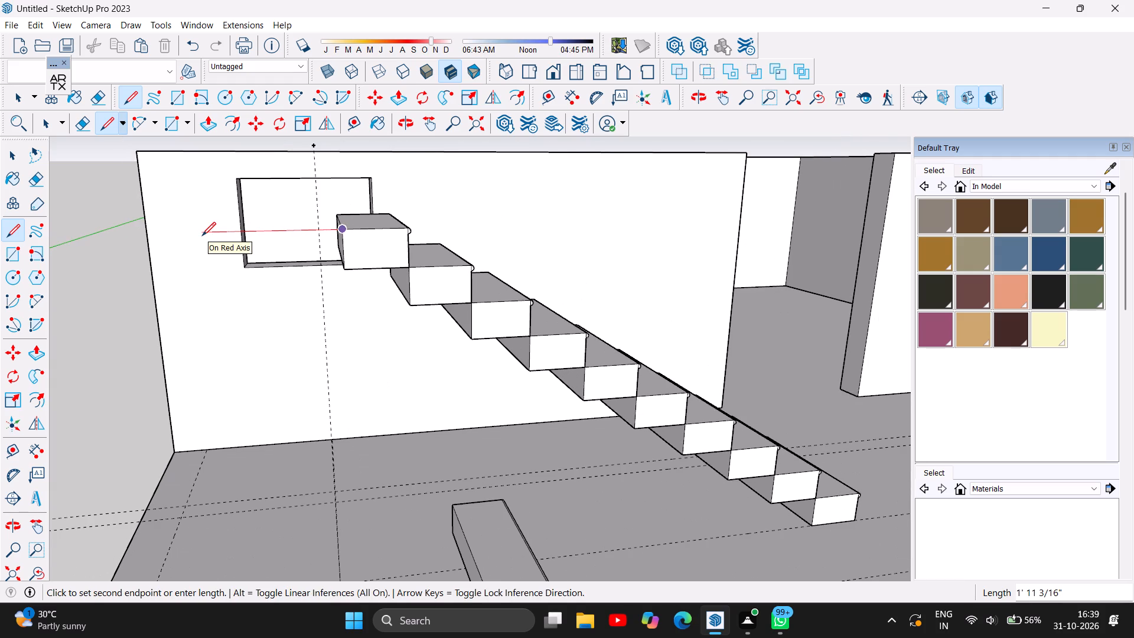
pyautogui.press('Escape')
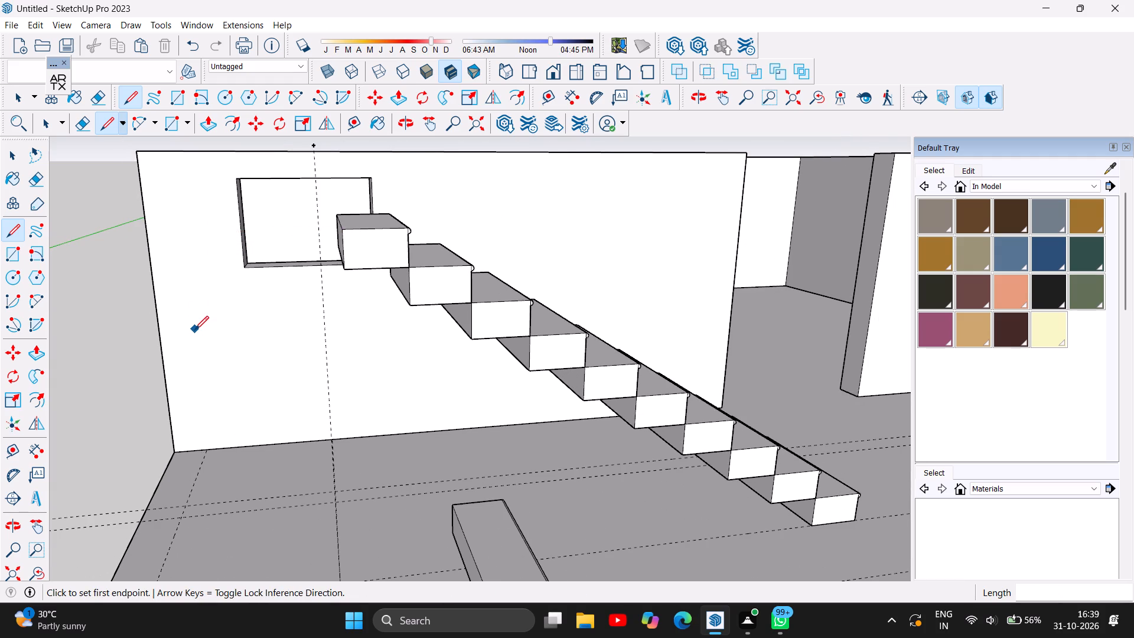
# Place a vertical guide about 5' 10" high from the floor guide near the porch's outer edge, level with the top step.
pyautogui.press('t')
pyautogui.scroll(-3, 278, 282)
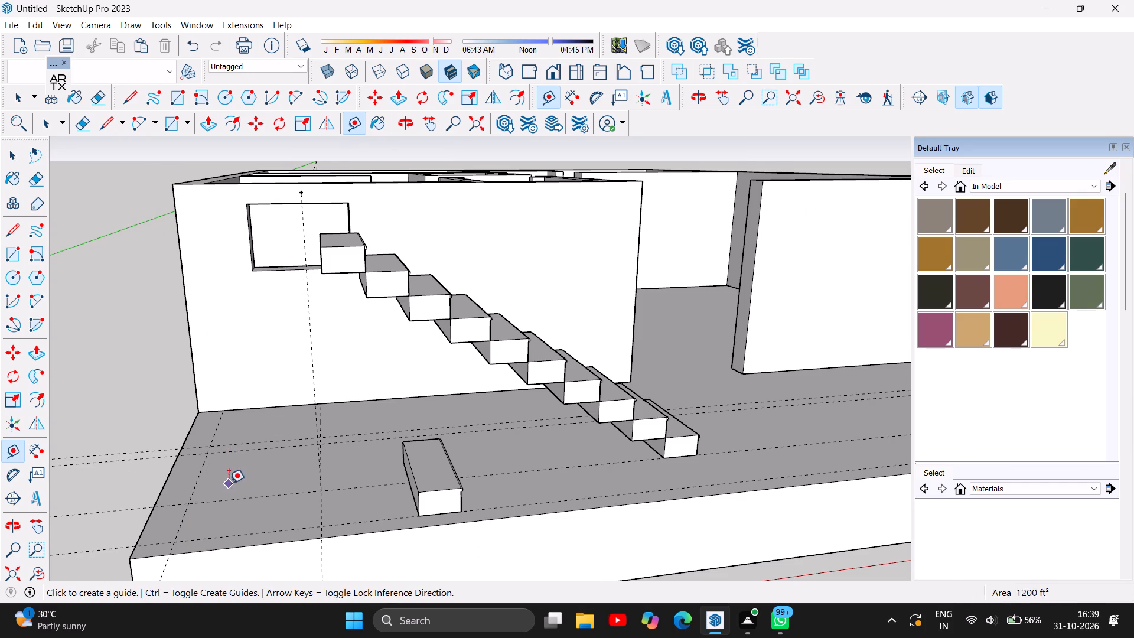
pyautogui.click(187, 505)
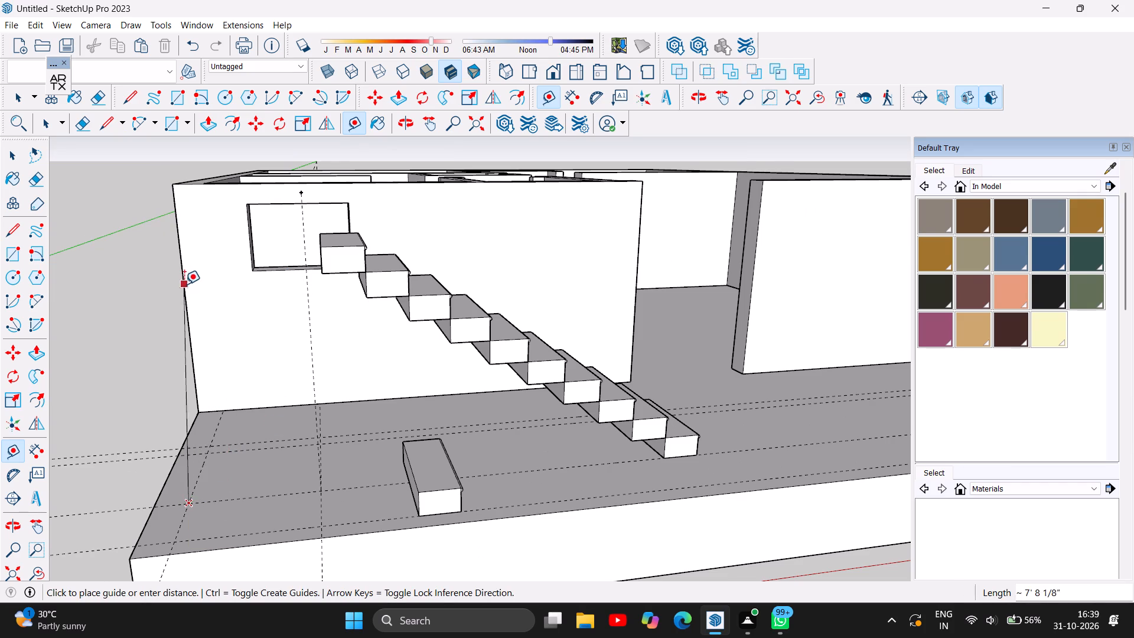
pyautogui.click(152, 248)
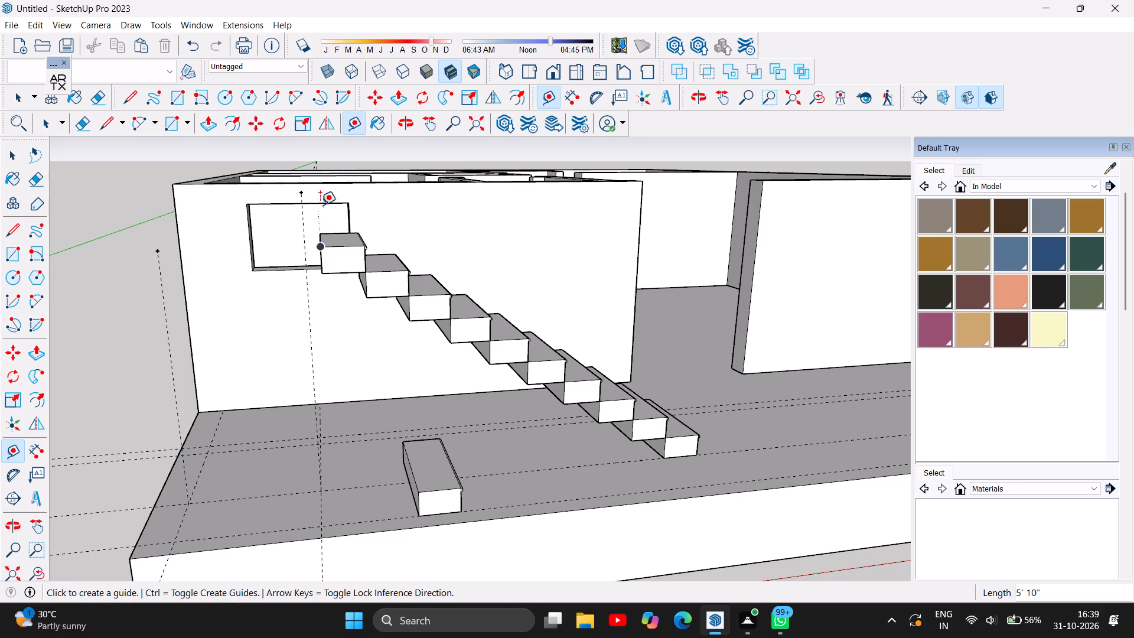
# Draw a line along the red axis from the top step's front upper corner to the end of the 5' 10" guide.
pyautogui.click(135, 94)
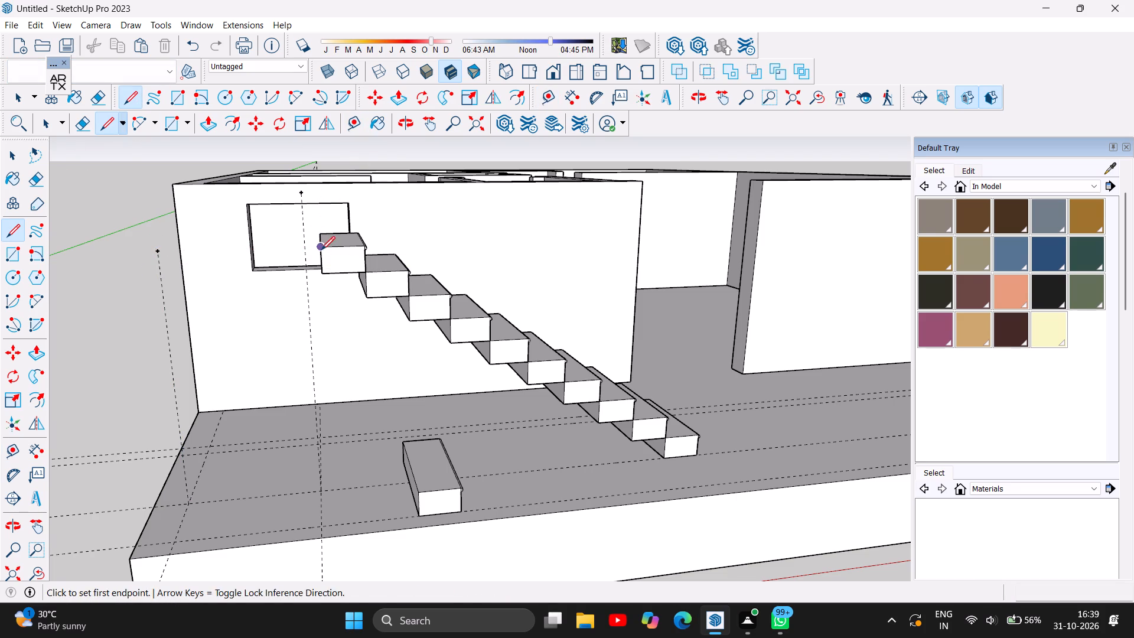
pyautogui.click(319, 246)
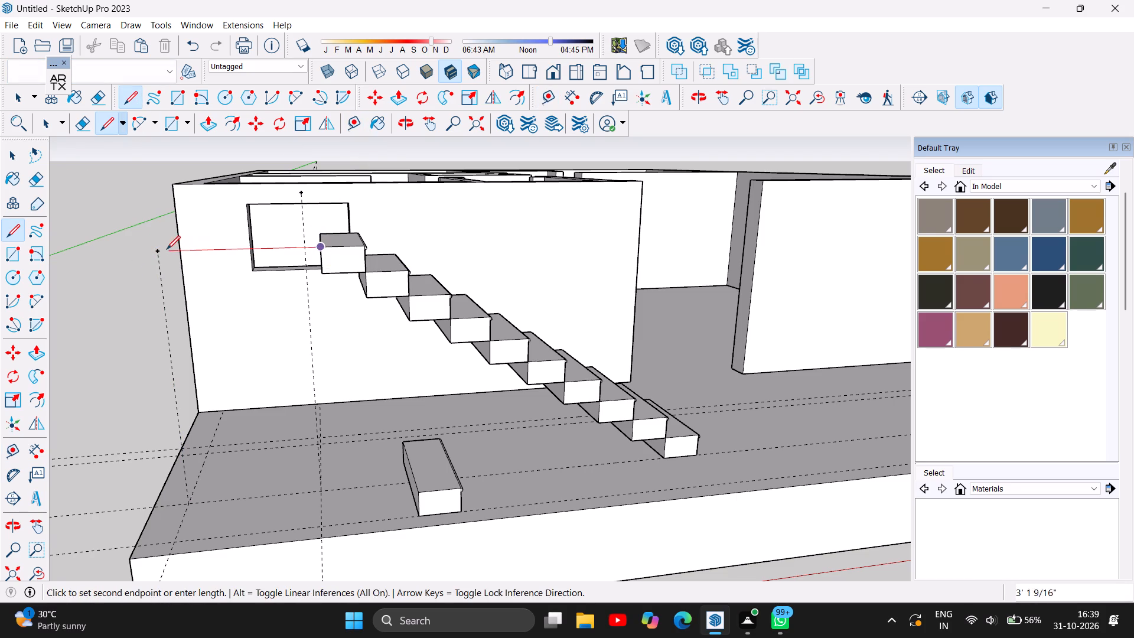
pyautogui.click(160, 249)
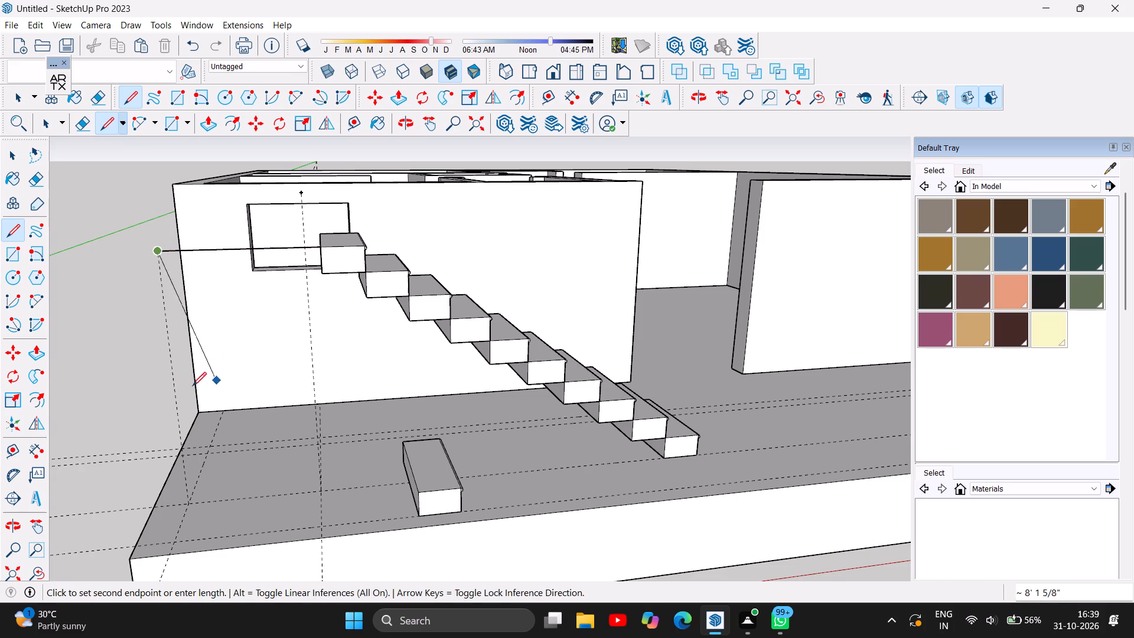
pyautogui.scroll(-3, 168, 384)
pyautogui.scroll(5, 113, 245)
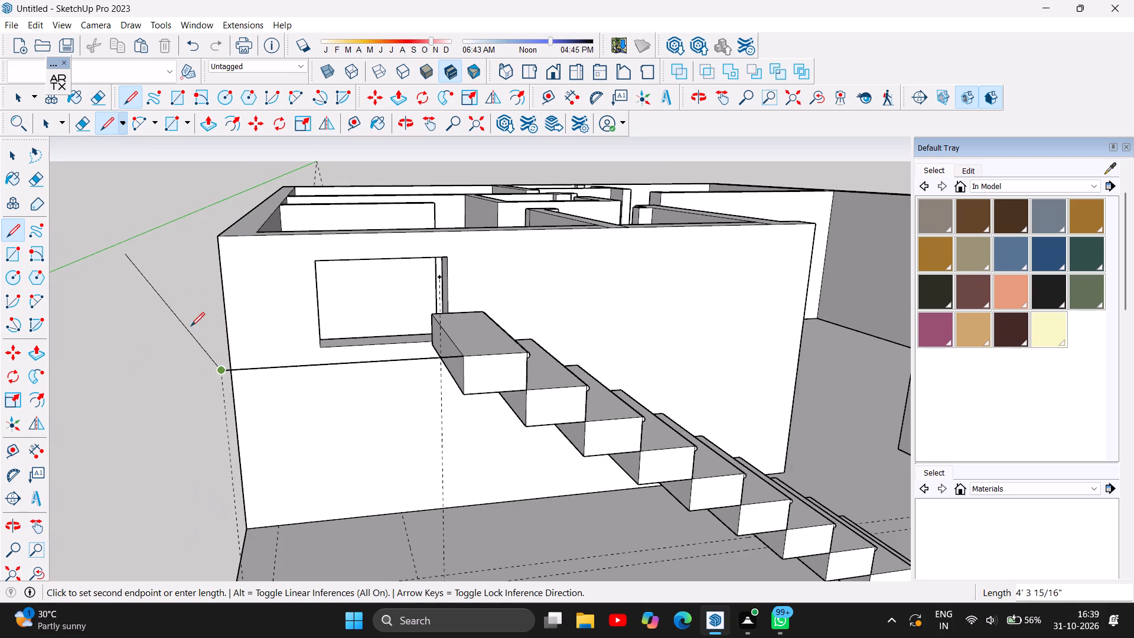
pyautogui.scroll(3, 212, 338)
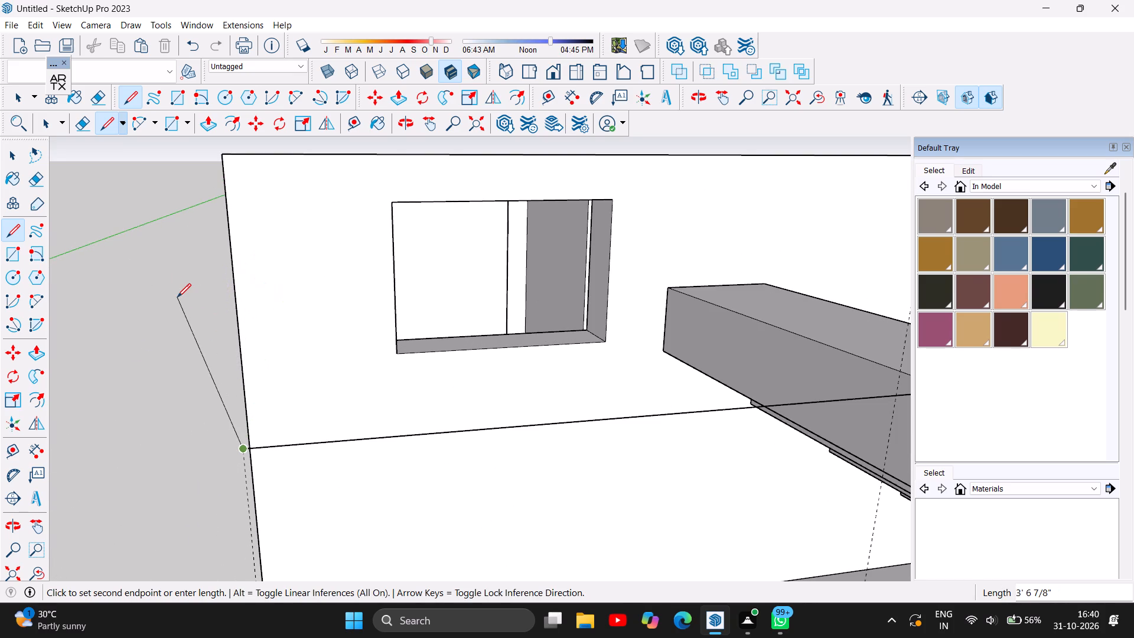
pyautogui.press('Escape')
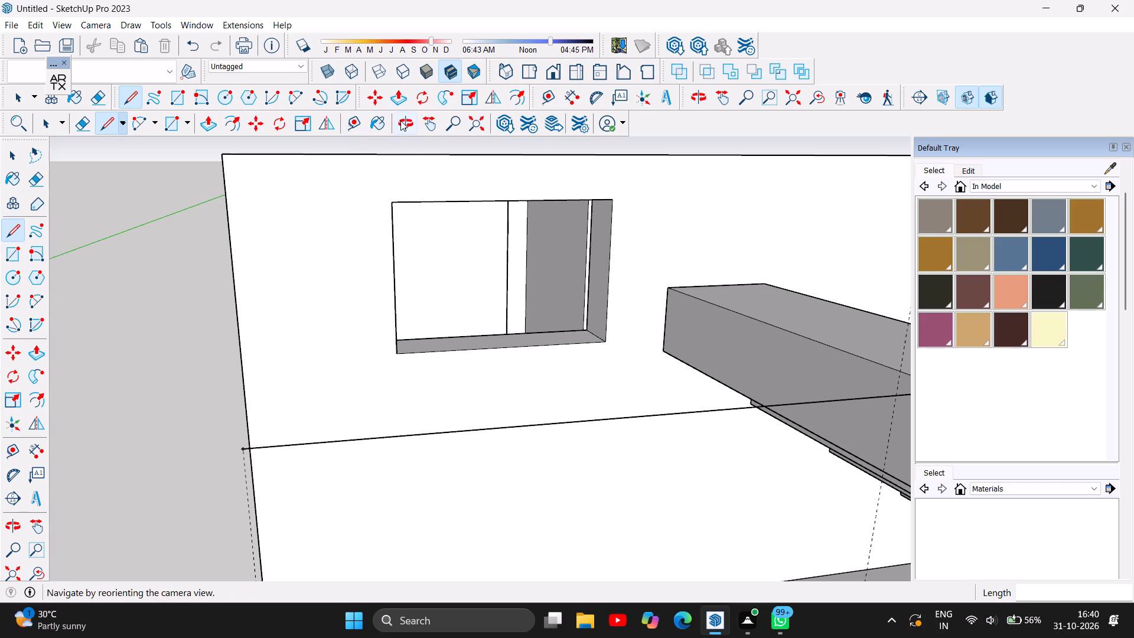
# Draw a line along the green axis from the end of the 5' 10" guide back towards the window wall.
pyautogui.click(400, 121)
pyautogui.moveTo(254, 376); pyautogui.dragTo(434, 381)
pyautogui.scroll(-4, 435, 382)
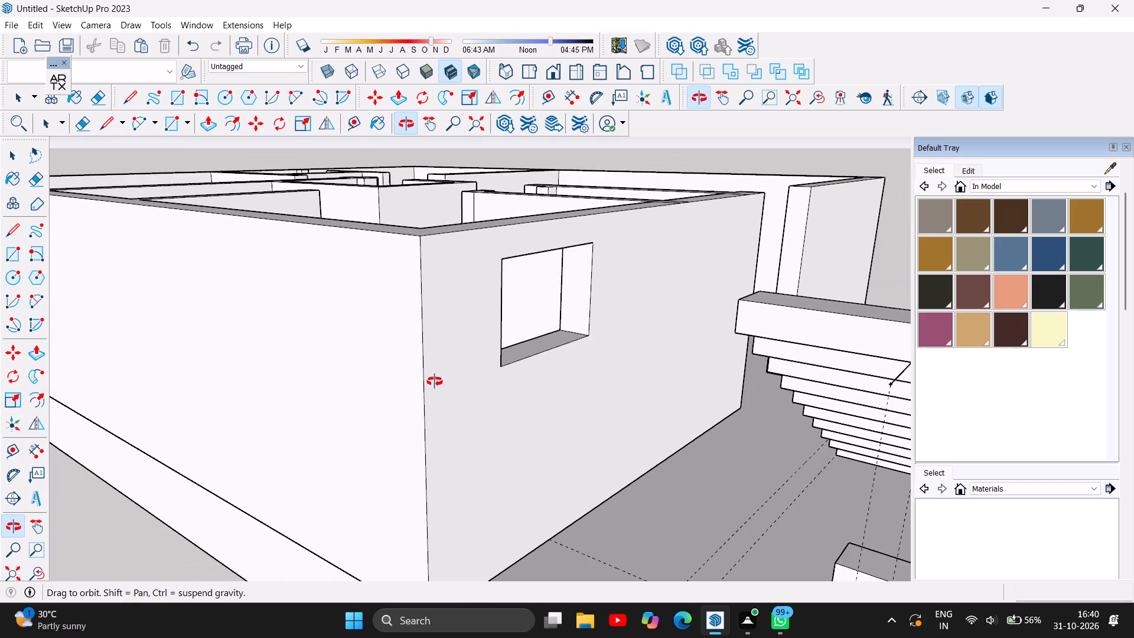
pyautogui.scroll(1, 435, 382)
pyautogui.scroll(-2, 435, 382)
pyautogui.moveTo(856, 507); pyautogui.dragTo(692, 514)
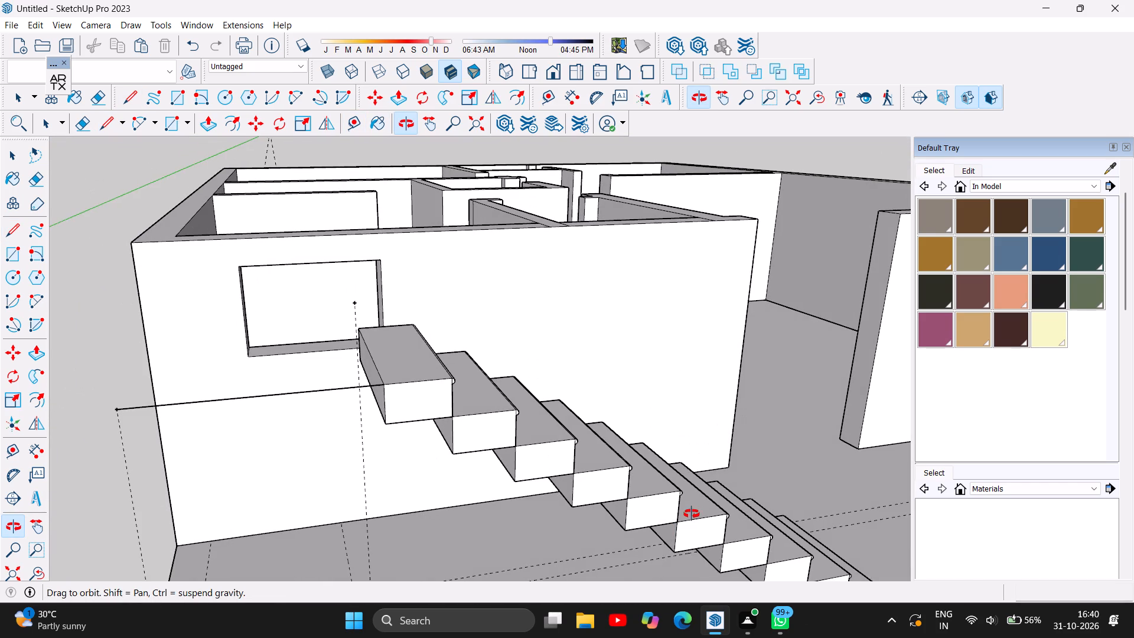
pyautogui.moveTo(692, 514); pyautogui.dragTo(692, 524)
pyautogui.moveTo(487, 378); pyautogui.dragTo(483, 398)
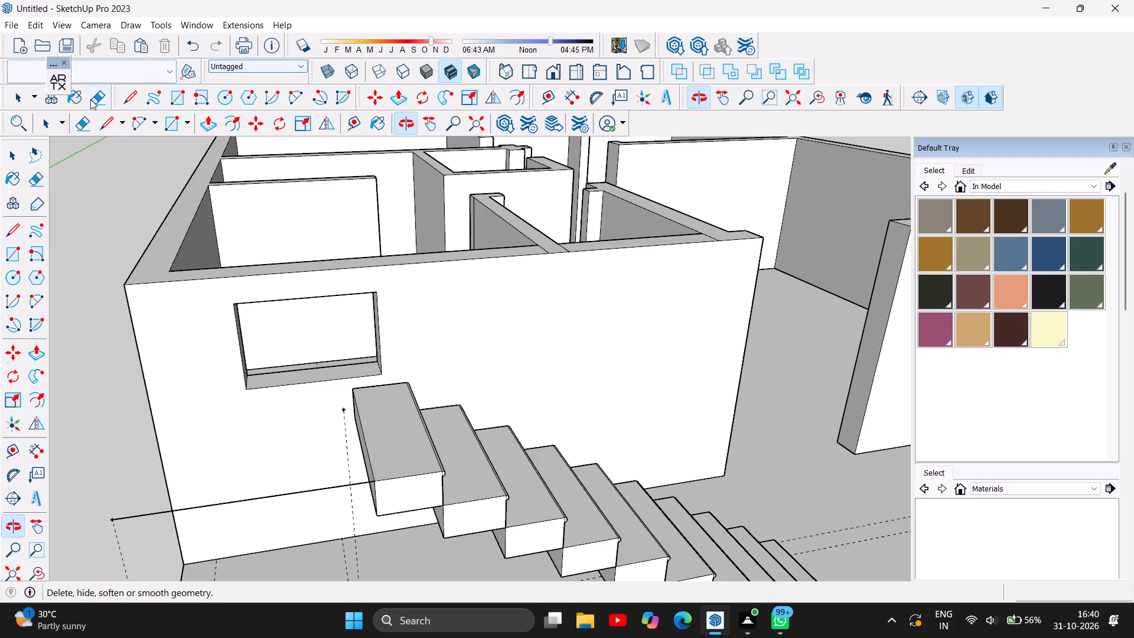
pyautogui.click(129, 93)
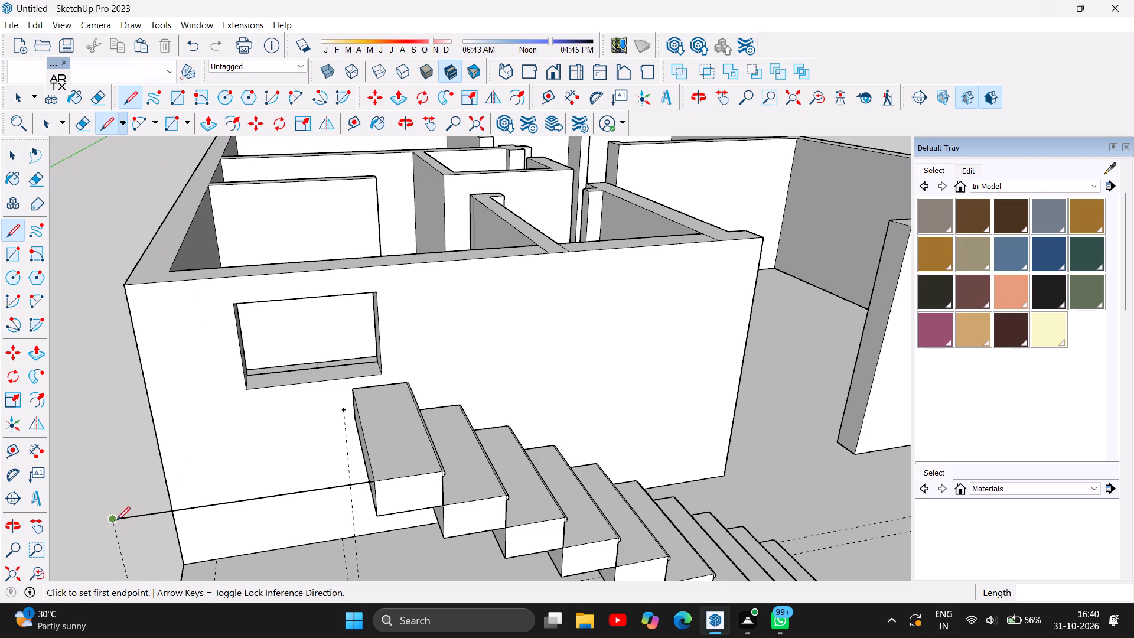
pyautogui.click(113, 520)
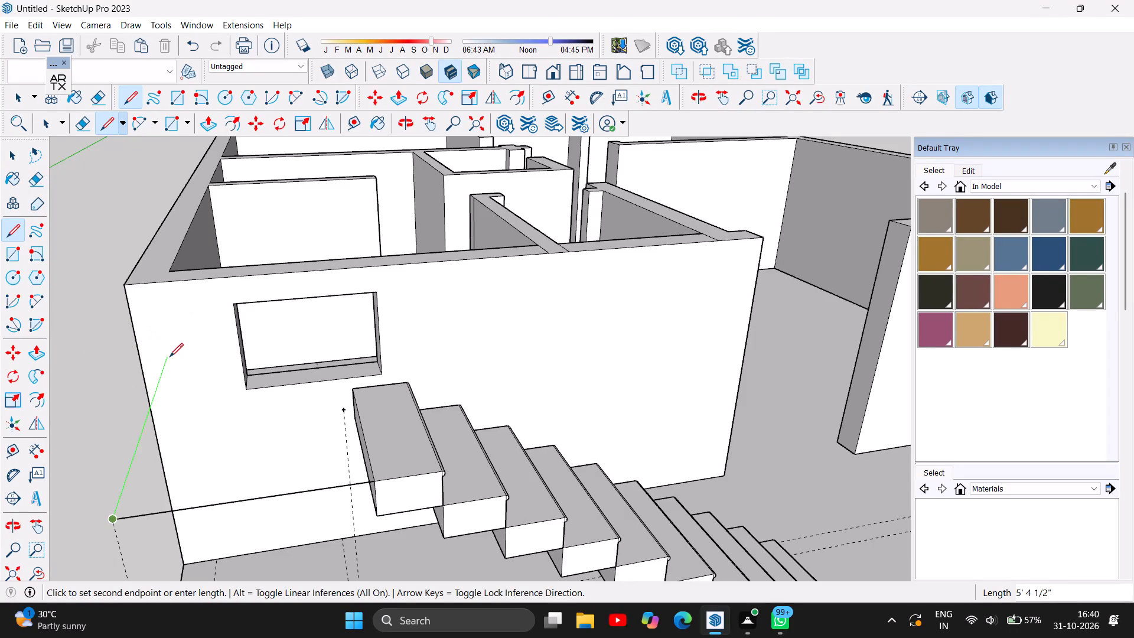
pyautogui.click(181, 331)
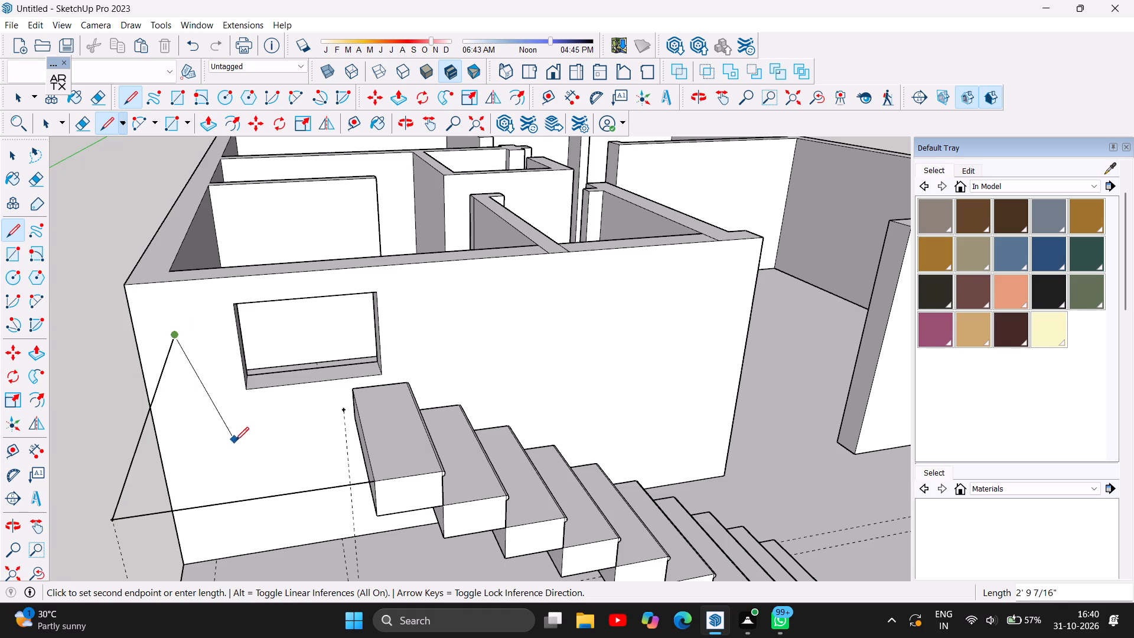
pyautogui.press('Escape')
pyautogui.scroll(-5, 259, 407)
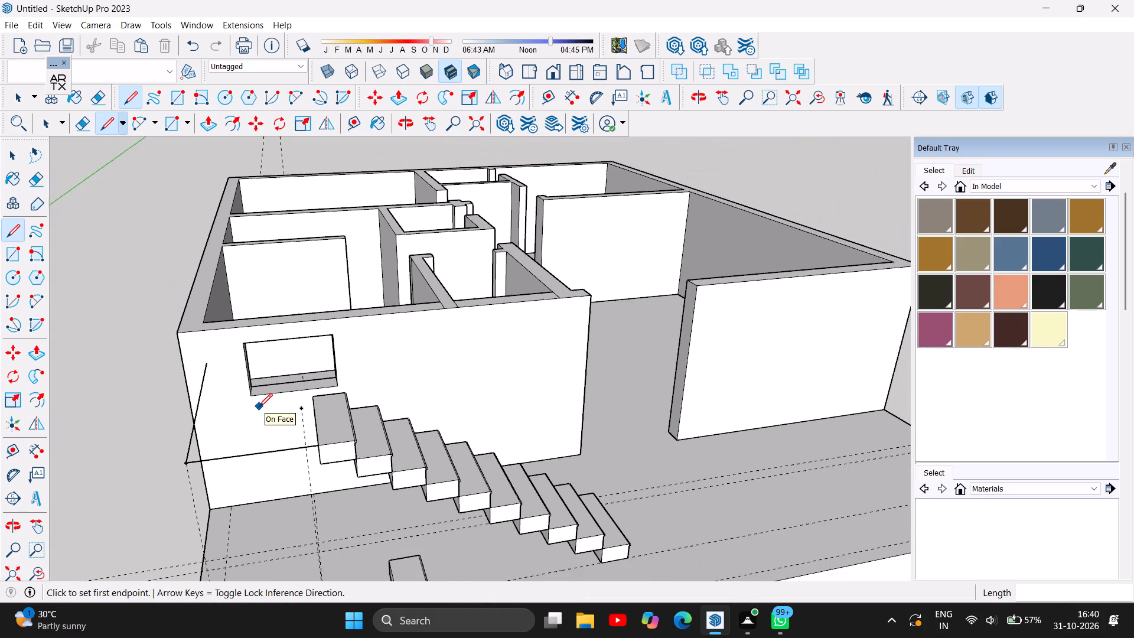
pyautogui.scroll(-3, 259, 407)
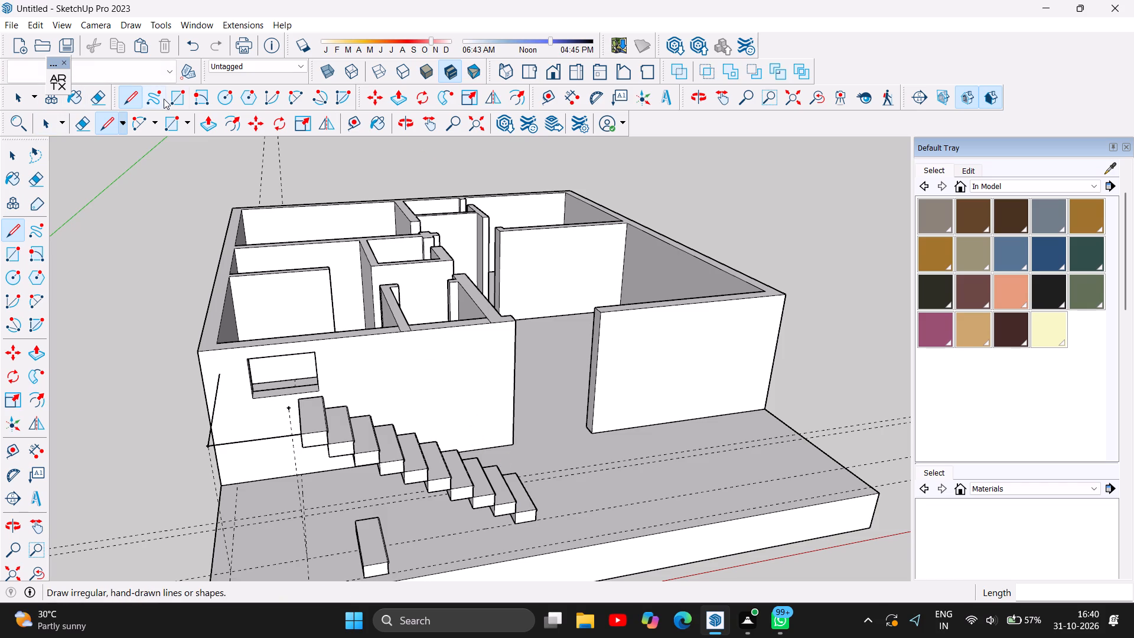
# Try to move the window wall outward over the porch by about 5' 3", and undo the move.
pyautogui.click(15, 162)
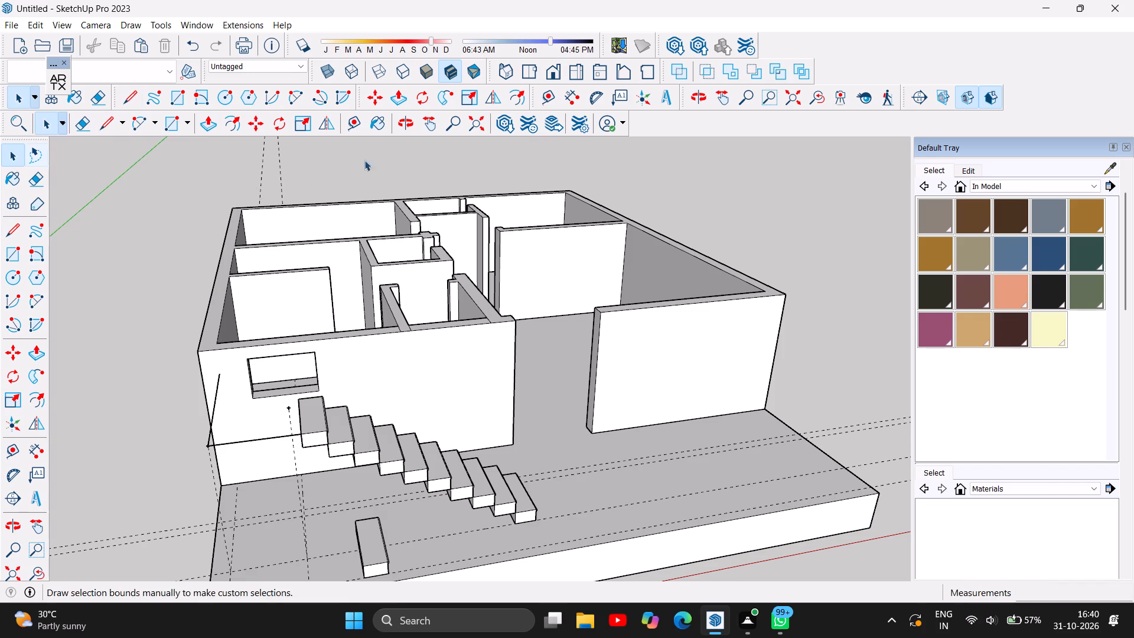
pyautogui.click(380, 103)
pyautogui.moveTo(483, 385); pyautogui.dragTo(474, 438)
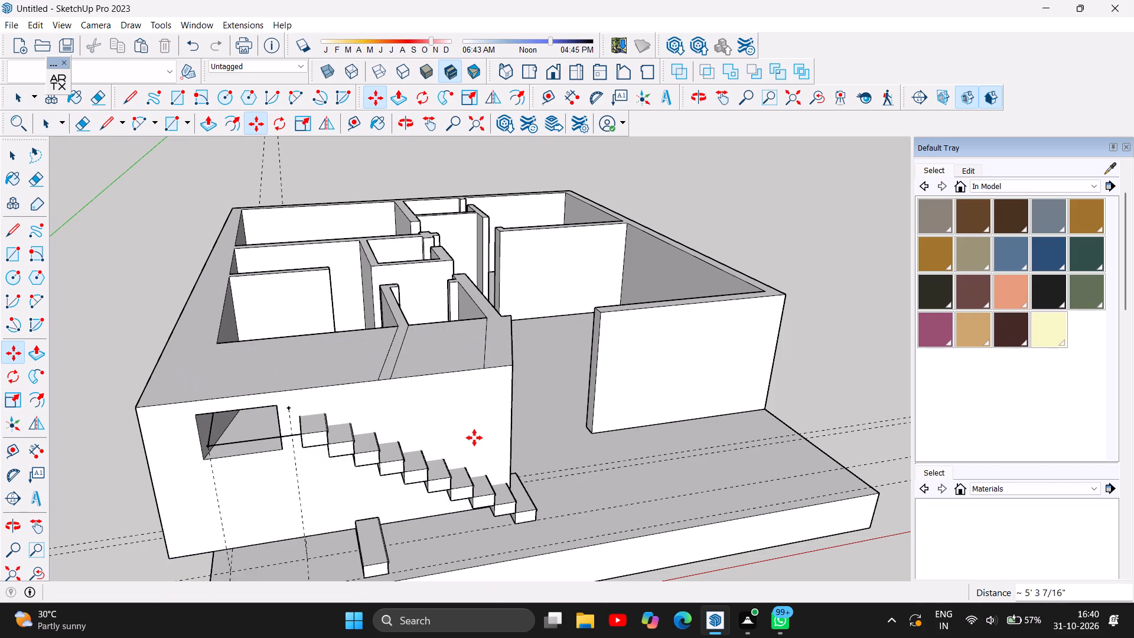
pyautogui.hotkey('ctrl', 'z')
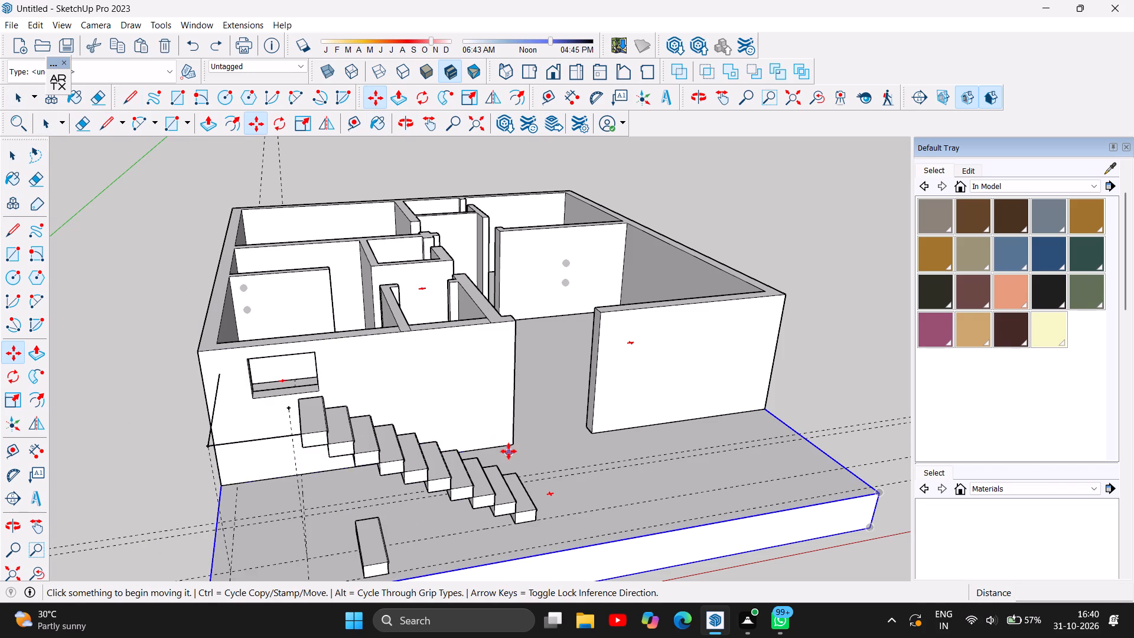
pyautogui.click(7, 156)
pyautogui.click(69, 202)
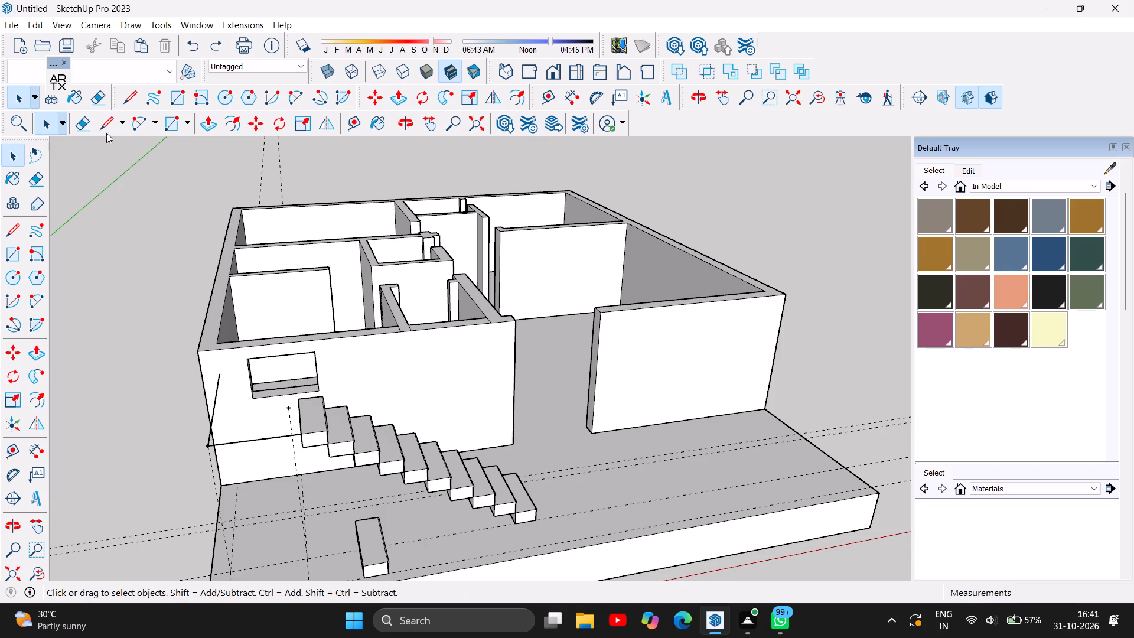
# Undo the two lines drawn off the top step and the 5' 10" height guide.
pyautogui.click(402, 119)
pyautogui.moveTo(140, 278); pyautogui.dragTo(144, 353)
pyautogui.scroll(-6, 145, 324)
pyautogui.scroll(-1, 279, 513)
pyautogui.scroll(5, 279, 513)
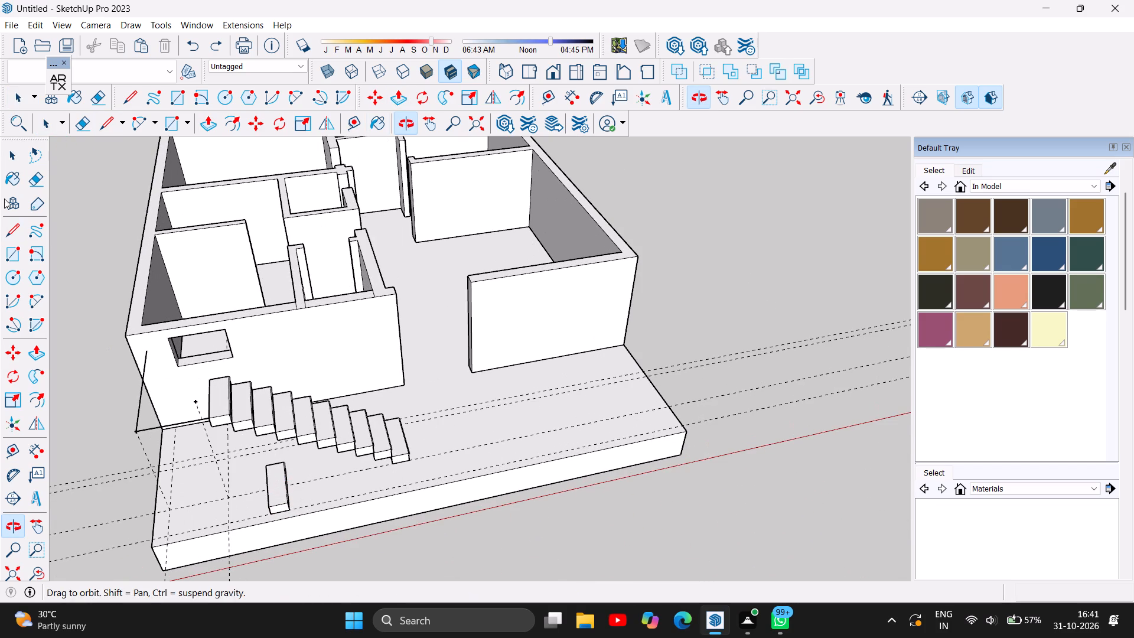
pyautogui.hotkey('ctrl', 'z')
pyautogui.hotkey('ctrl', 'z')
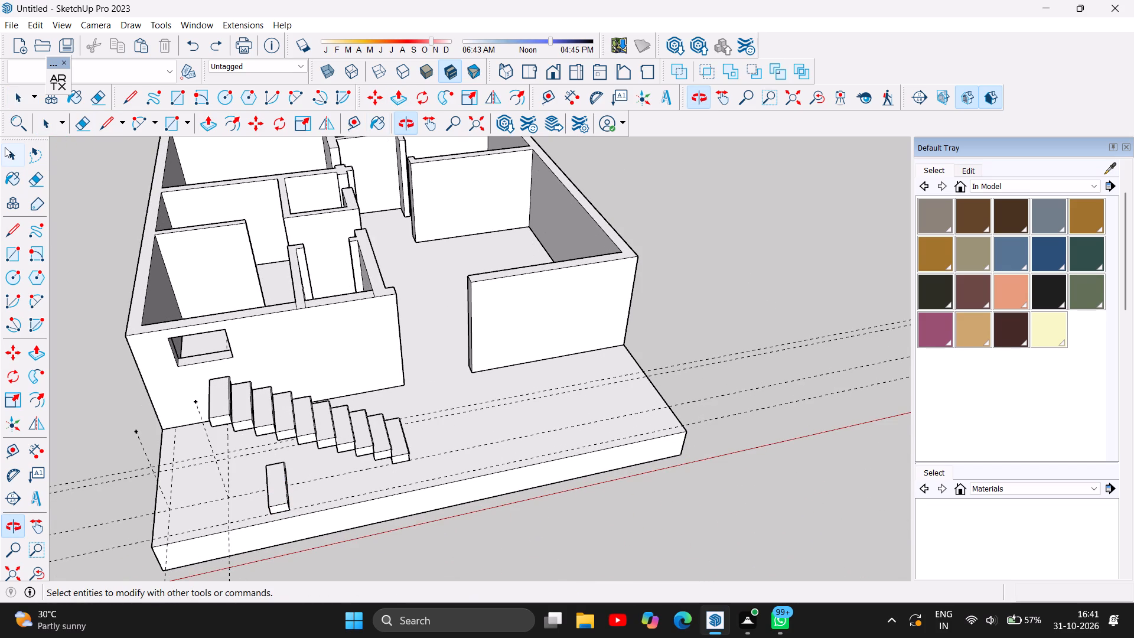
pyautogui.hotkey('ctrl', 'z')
# Undo the 7' height guide with its floor guide, the loose step's placement and the top step's removal.
pyautogui.hotkey('ctrl', 'z')
pyautogui.hotkey('ctrl', 'z')
pyautogui.hotkey('ctrl', 'z')
pyautogui.hotkey('ctrl', 'z')
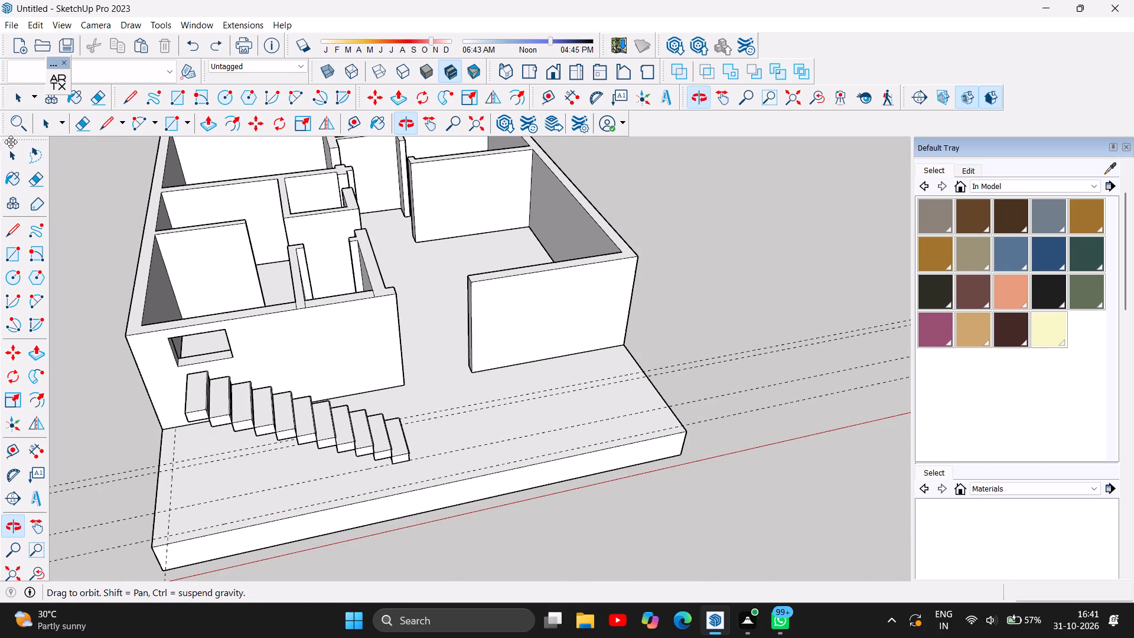
# Undo the staircase's stacked step copies back to two separate steps standing on the porch slab.
pyautogui.hotkey('ctrl', 'z')
pyautogui.hotkey('ctrl', 'z')
pyautogui.hotkey('ctrl', 'z')
pyautogui.hotkey('ctrl', 'z')
pyautogui.hotkey('ctrl', 'z')
pyautogui.hotkey('ctrl', 'z')
pyautogui.hotkey('ctrl', 'z')
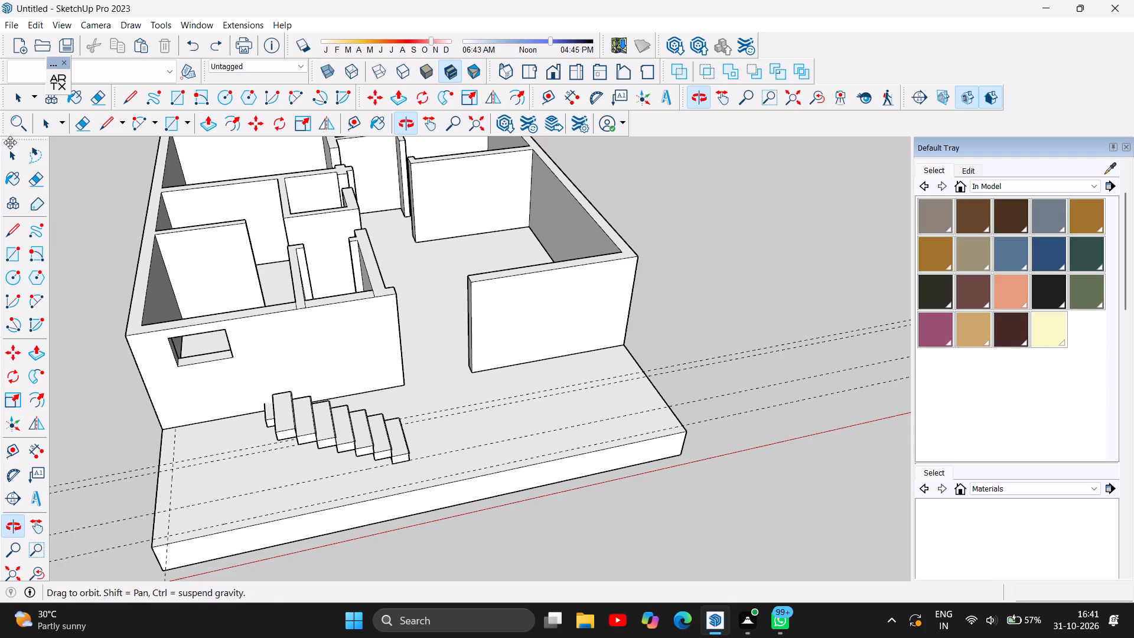
pyautogui.hotkey('ctrl', 'z')
pyautogui.hotkey('ctrl', 'z')
pyautogui.hotkey('ctrl', 'z')
pyautogui.hotkey('ctrl', 'z')
pyautogui.hotkey('ctrl', 'z')
pyautogui.hotkey('ctrl', 'z')
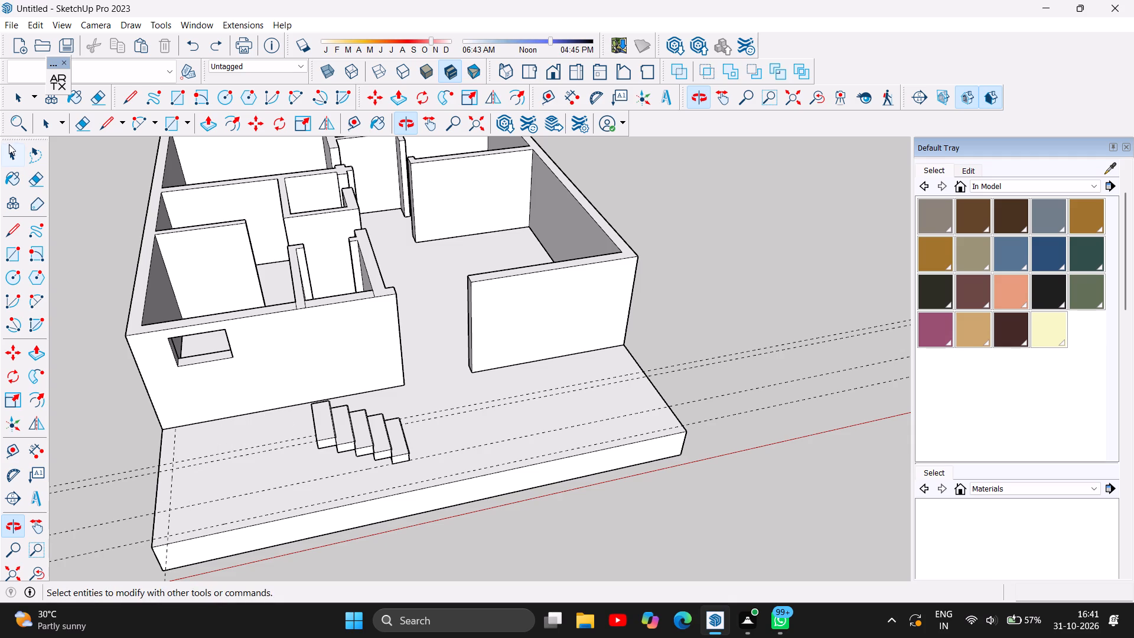
pyautogui.hotkey('ctrl', 'z')
pyautogui.hotkey('ctrl', 'z')
pyautogui.hotkey('ctrl', 'z')
pyautogui.hotkey('ctrl', 'z')
pyautogui.hotkey('ctrl', 'z')
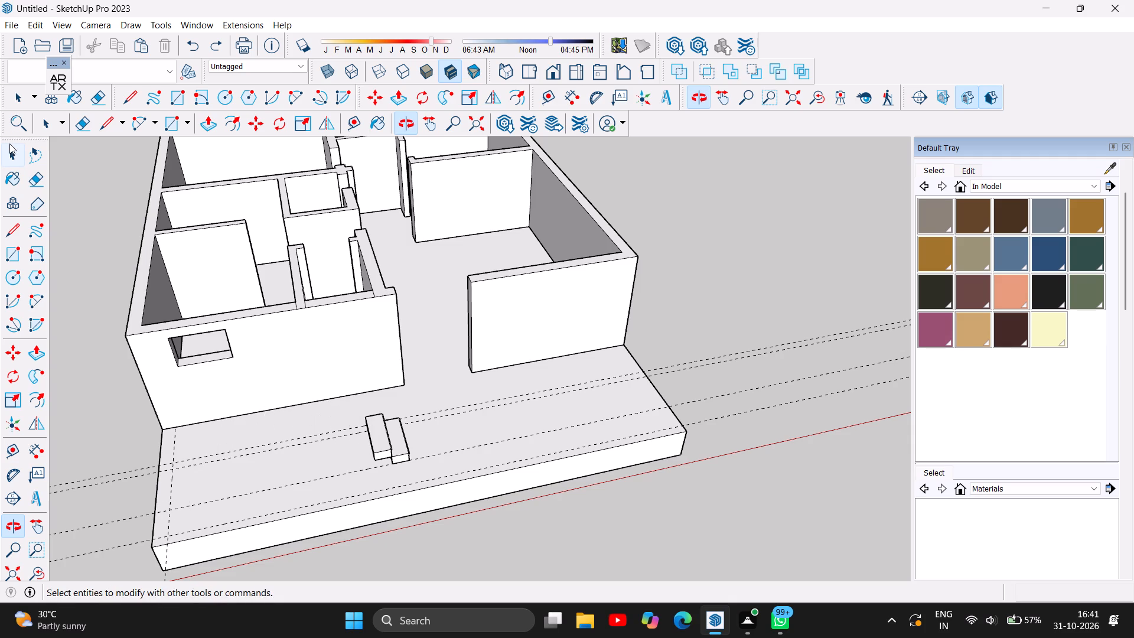
pyautogui.hotkey('ctrl', 'z')
pyautogui.hotkey('ctrl', 'z')
pyautogui.hotkey('ctrl', 'z')
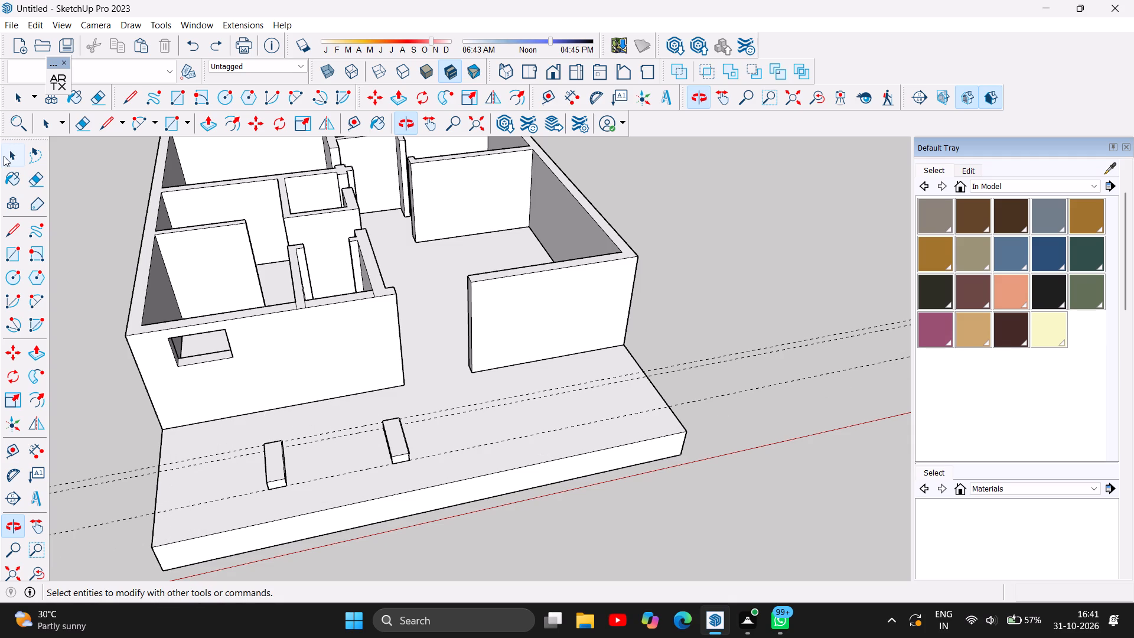
# Undo the remaining guides across the porch floor, keeping the two separate steps.
pyautogui.hotkey('ctrl', 'z')
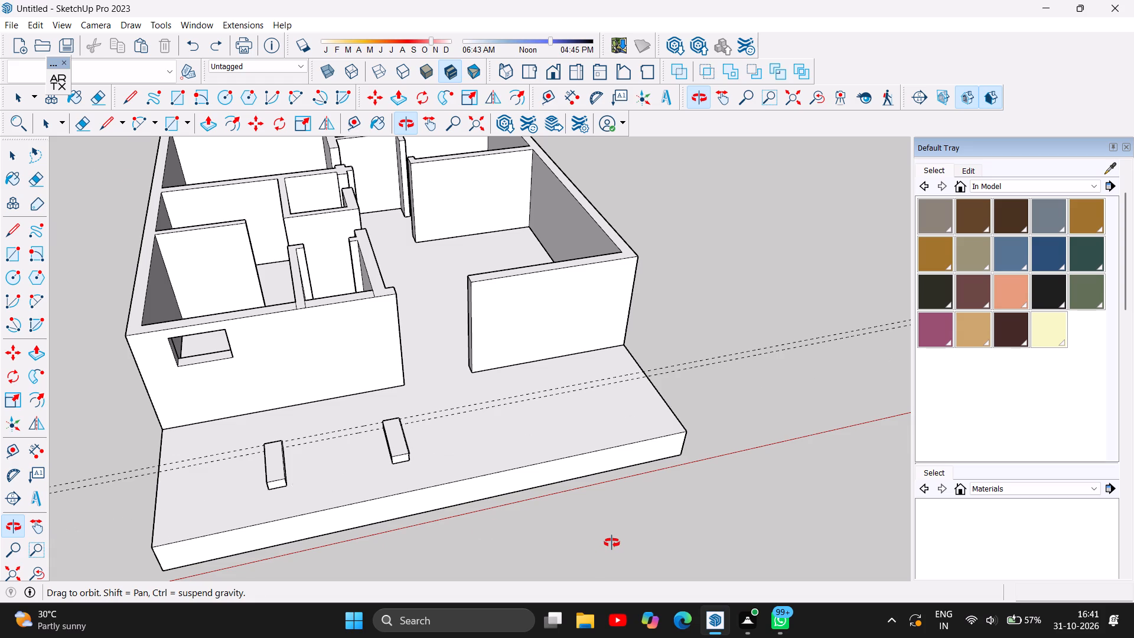
pyautogui.hotkey('ctrl', 'z')
pyautogui.hotkey('ctrl', 'z')
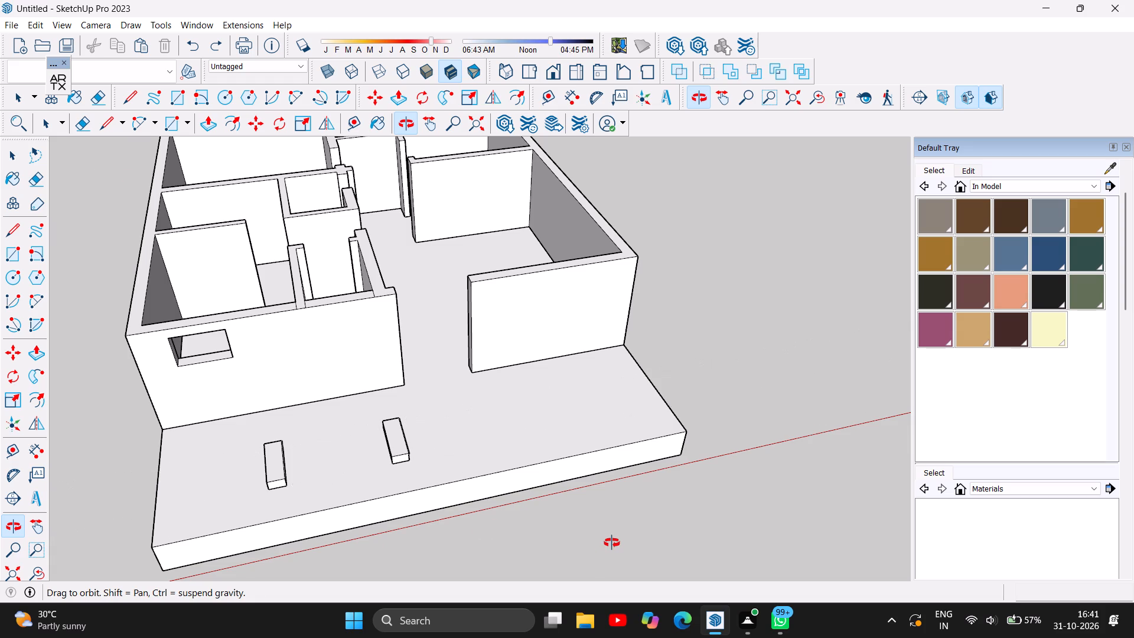
# Undo the placement of the step nearer the window, keeping only the single step near the doorway.
pyautogui.hotkey('ctrl', 'z')
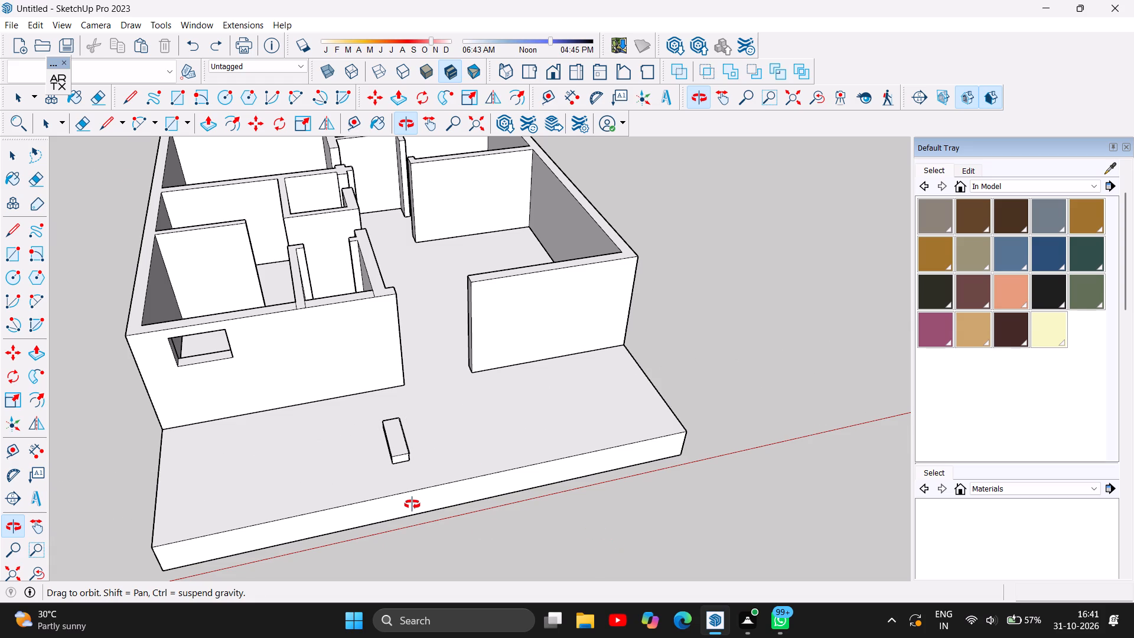
# Lay three guides parallel to the porch's front edge: 9" from the edge, 3' beyond that, and another 6" beyond.
pyautogui.scroll(1, 411, 504)
pyautogui.press('t')
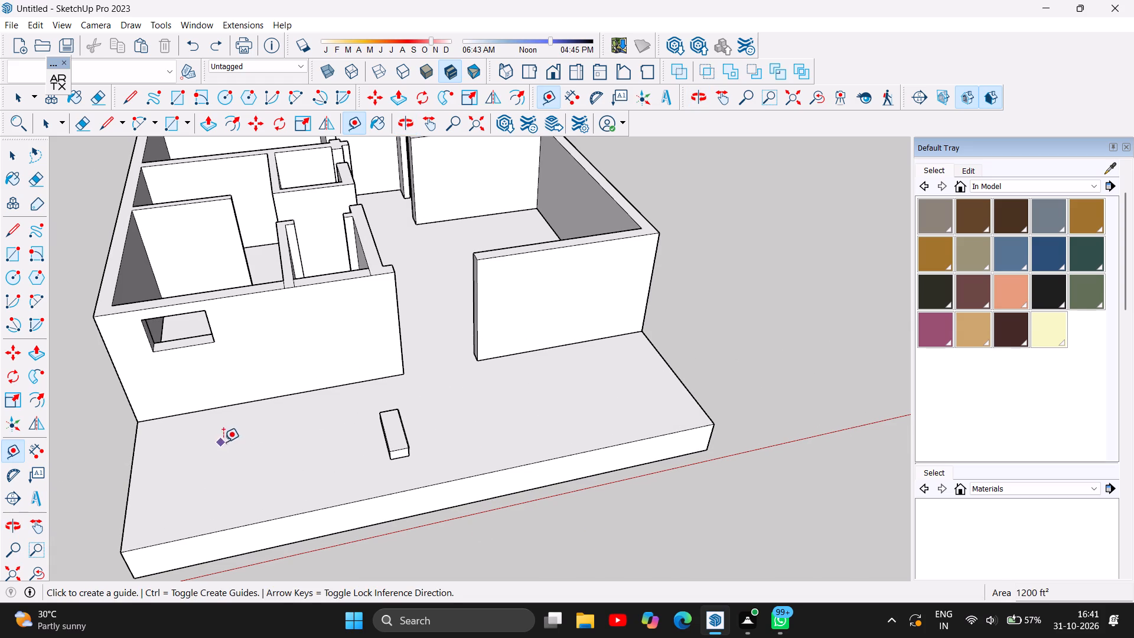
pyautogui.hscroll(-1, 263, 534)
pyautogui.click(256, 520)
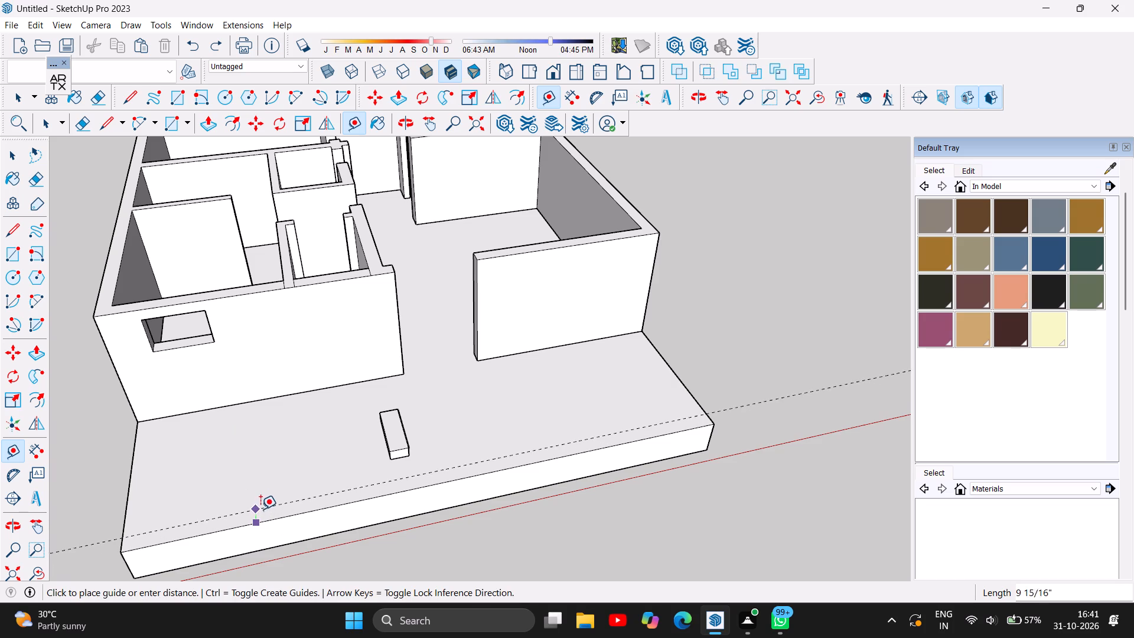
pyautogui.press('9')
pyautogui.press('Return')
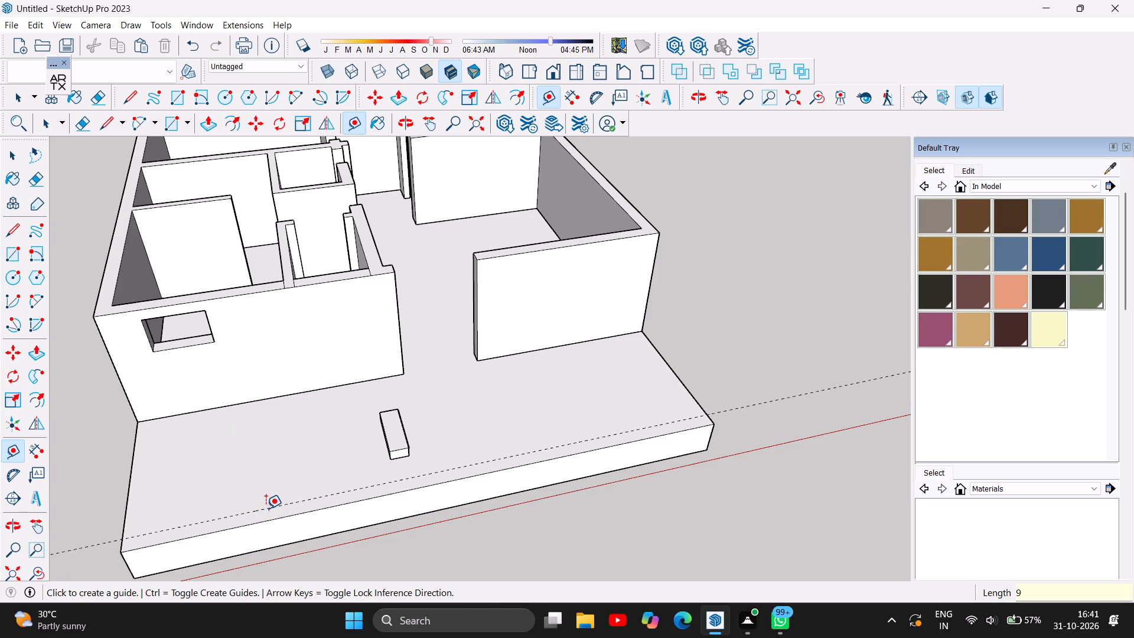
pyautogui.click(301, 503)
pyautogui.write("3'")
pyautogui.press('Return')
pyautogui.click(285, 458)
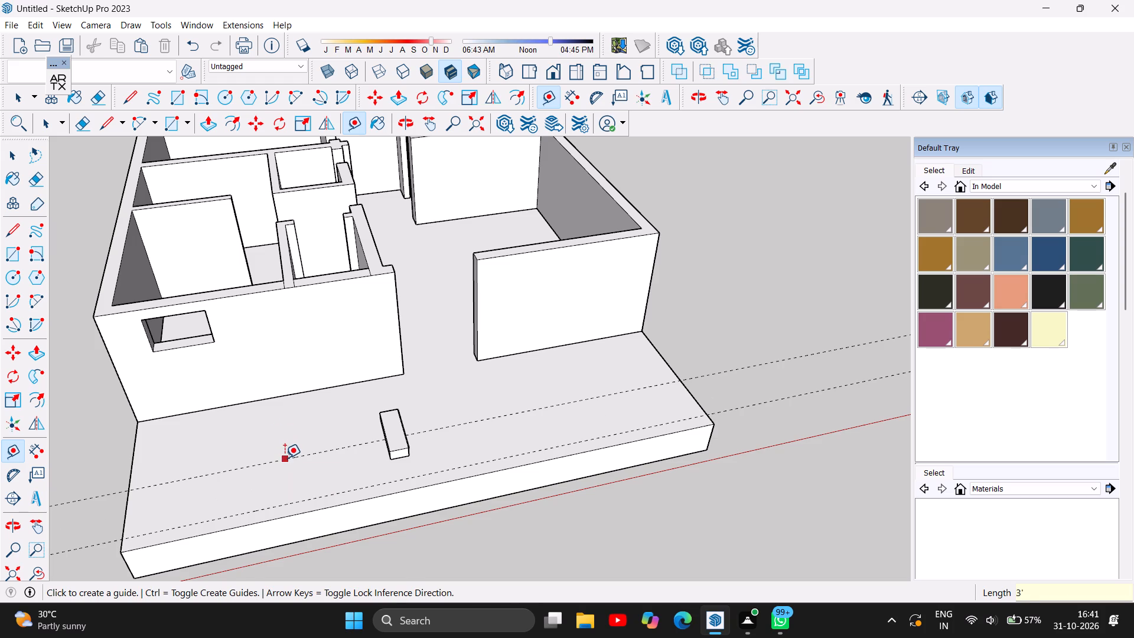
pyautogui.press('6')
pyautogui.press('Return')
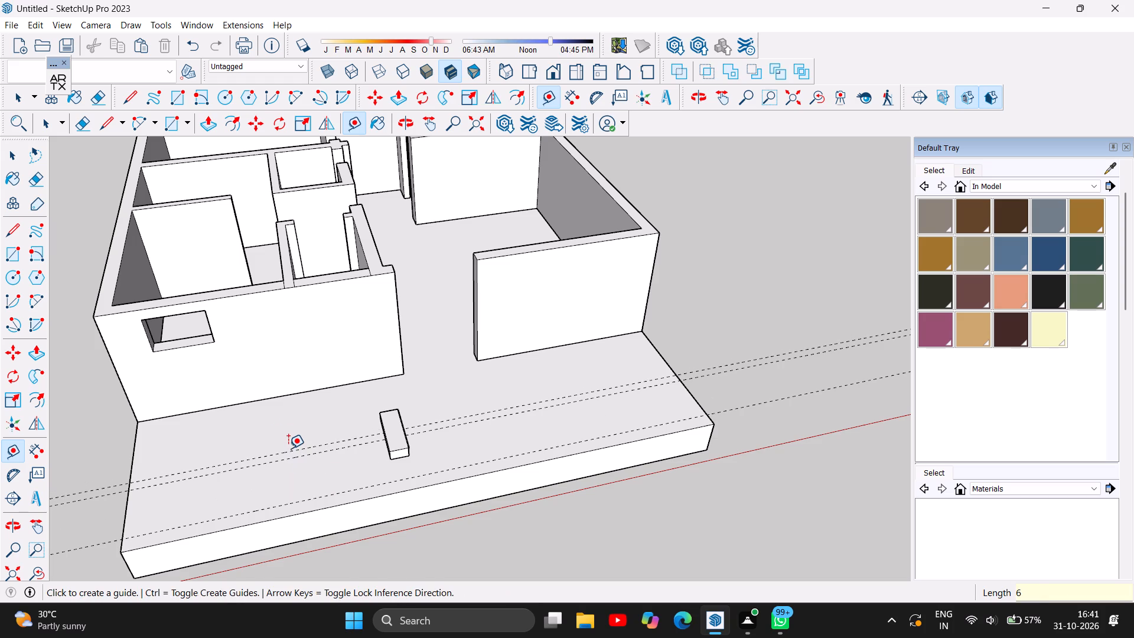
pyautogui.scroll(-3, 209, 510)
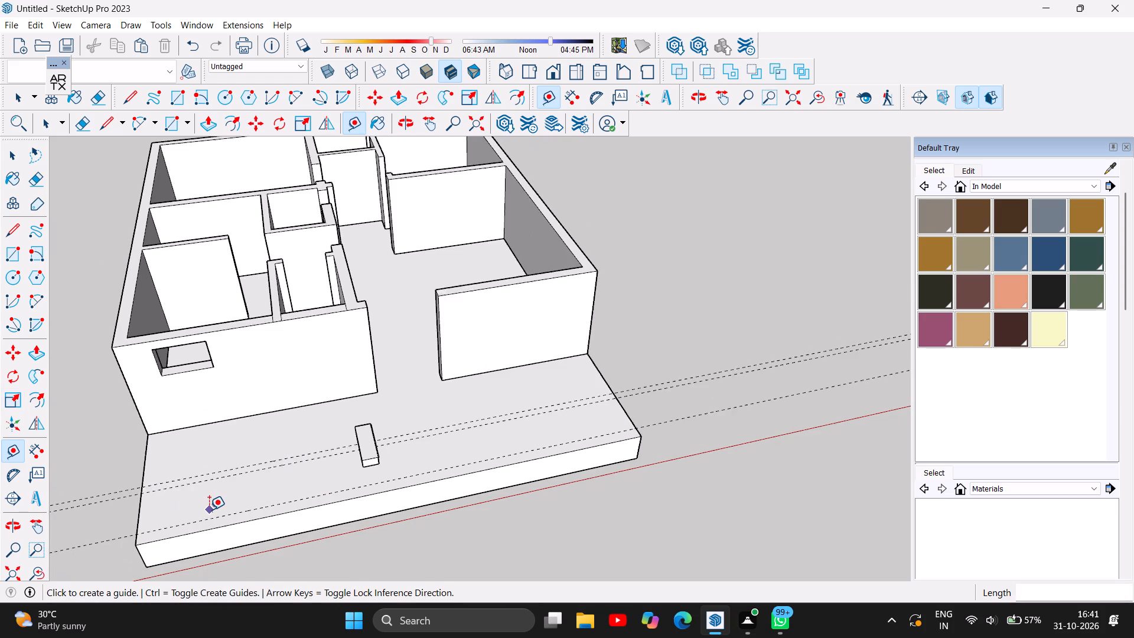
pyautogui.scroll(-1, 209, 510)
pyautogui.scroll(2, 384, 490)
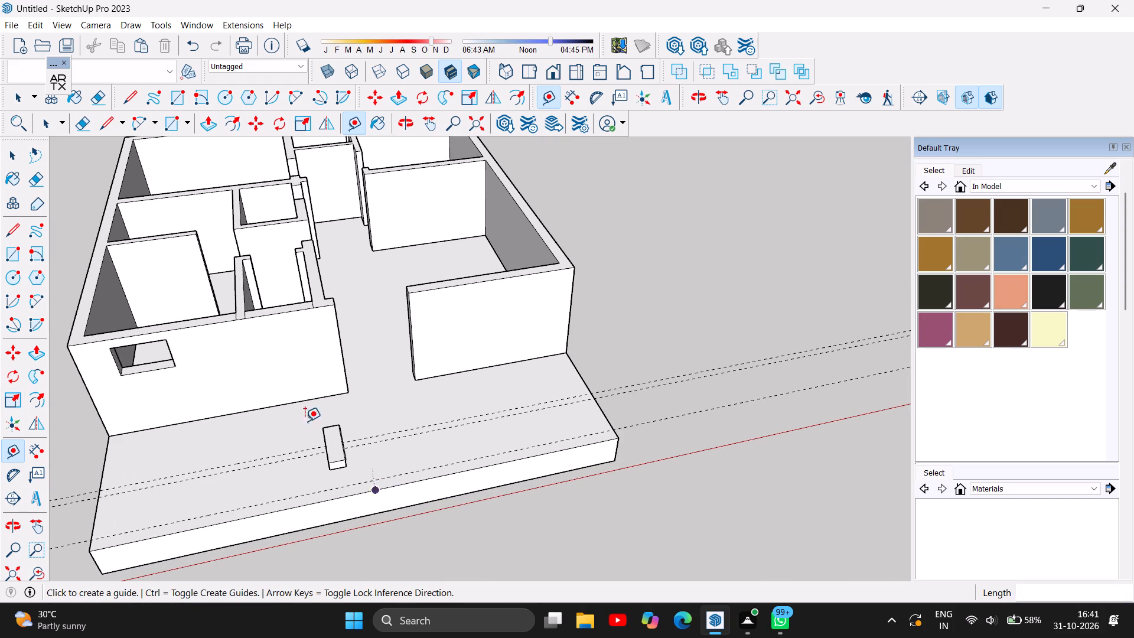
pyautogui.click(17, 162)
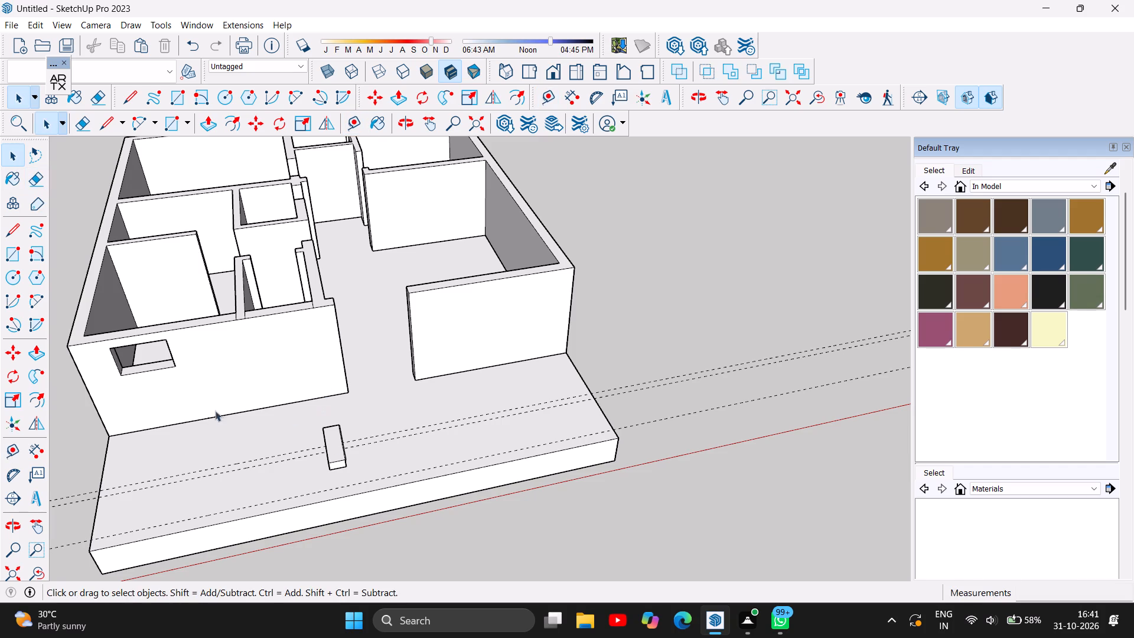
pyautogui.click(76, 411)
# Add two guides parallel to the porch's window-side end edge, one 9" in and another 3'6" beyond it.
pyautogui.press('t')
pyautogui.click(102, 459)
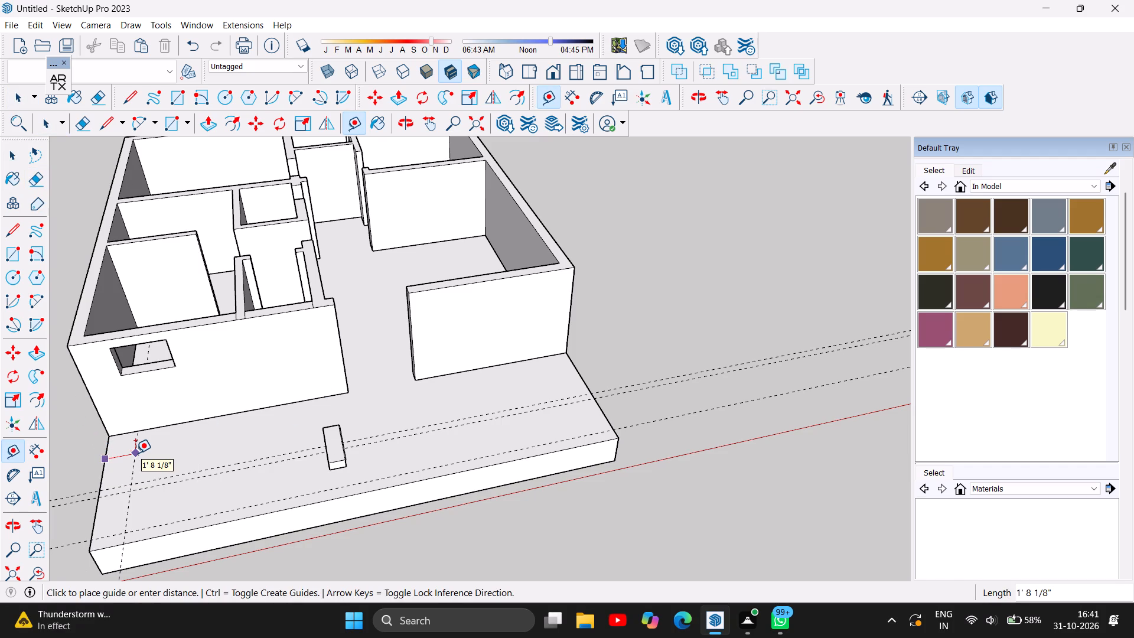
pyautogui.press('9')
pyautogui.press('Return')
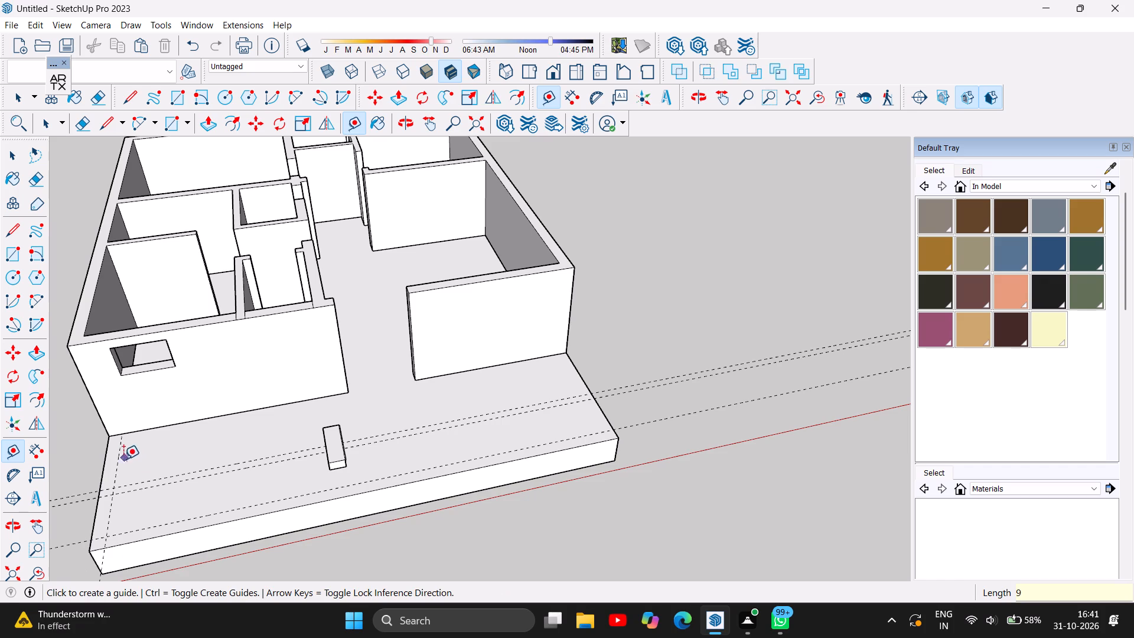
pyautogui.click(120, 467)
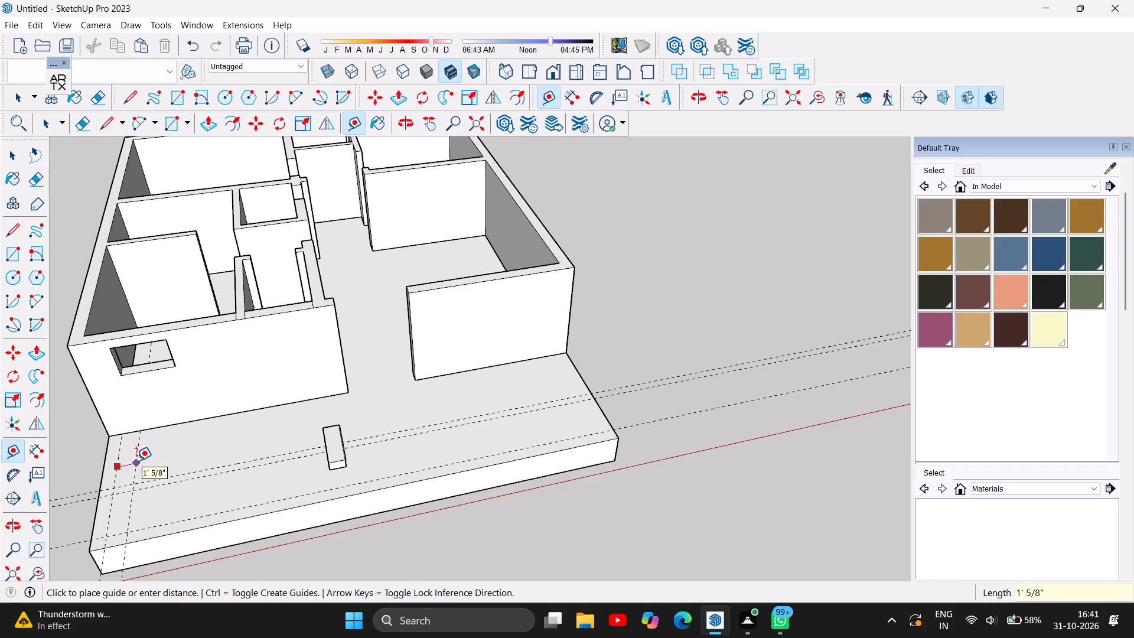
pyautogui.press('3')
pyautogui.write("'6")
pyautogui.press('Return')
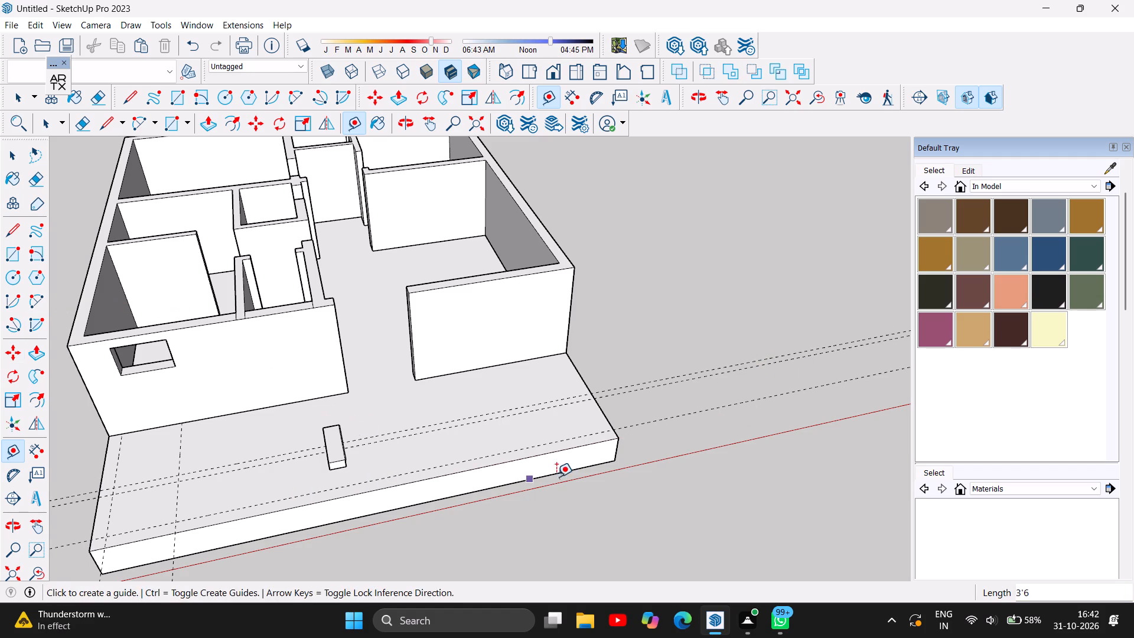
pyautogui.click(15, 152)
pyautogui.click(719, 257)
# Move the remaining step toward the porch's front edge so its front face sits on the 9" guide.
pyautogui.scroll(4, 321, 470)
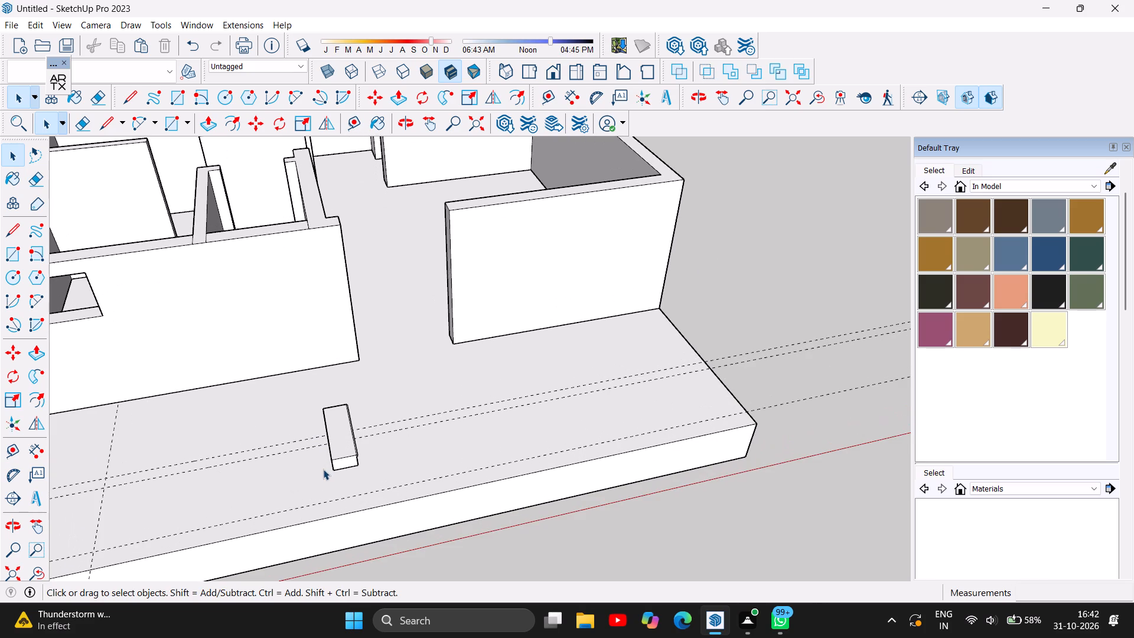
pyautogui.scroll(-4, 644, 297)
pyautogui.scroll(1, 459, 398)
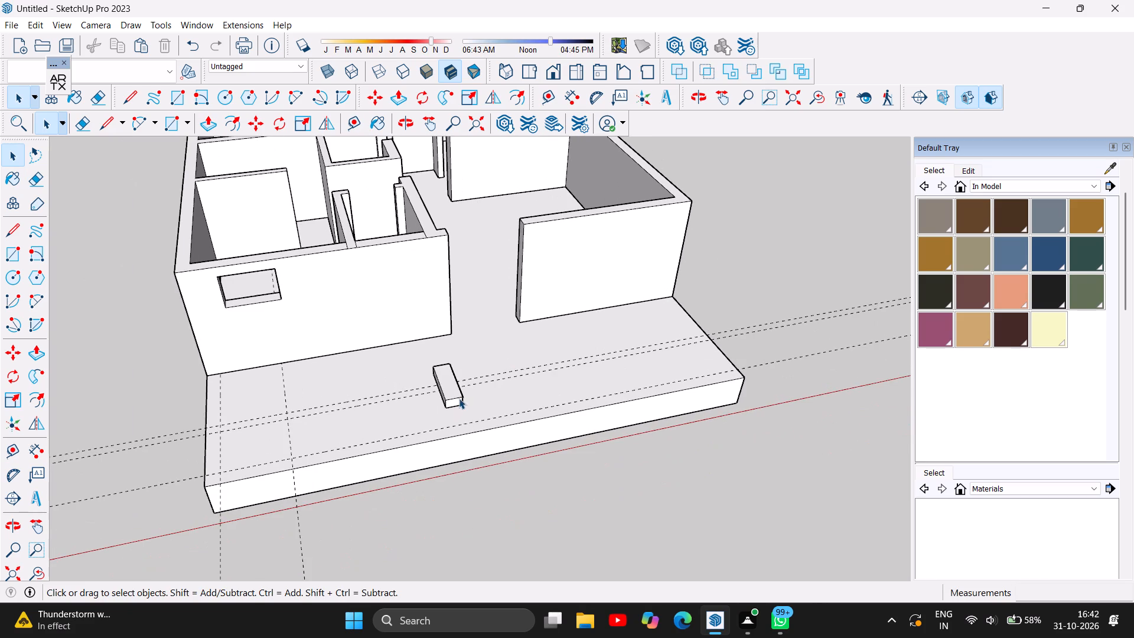
pyautogui.scroll(4, 463, 403)
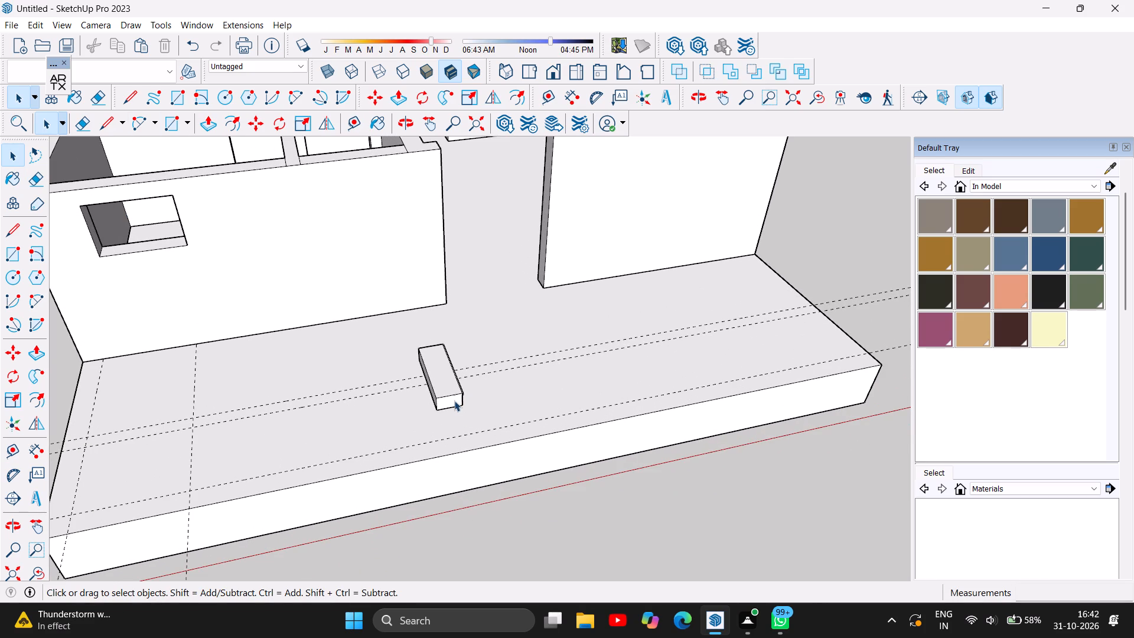
pyautogui.click(454, 401)
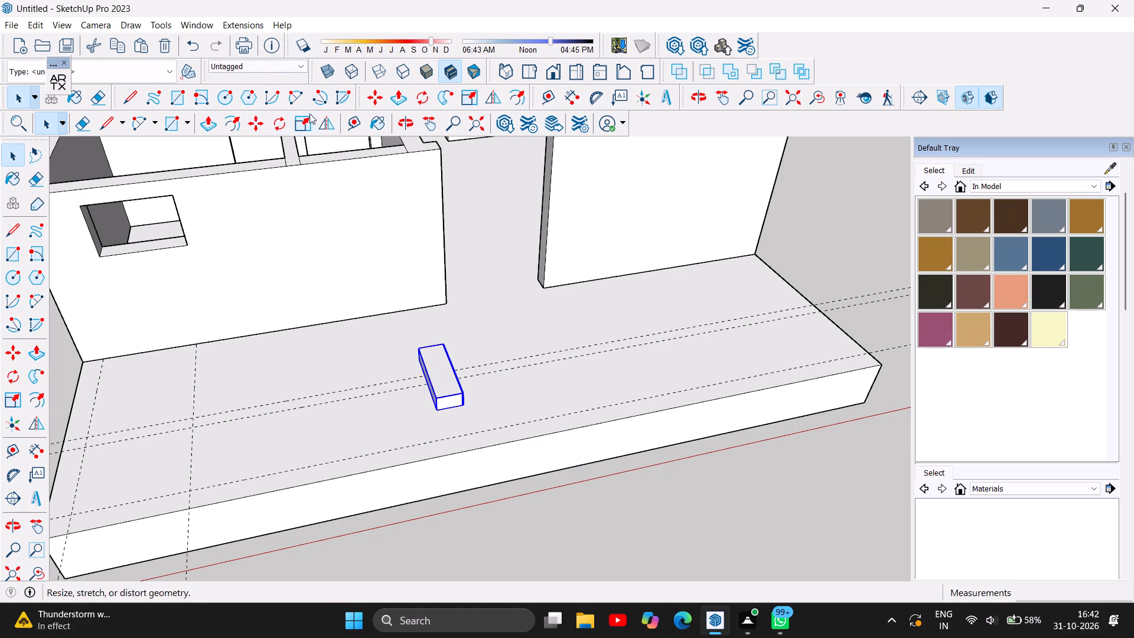
pyautogui.click(379, 102)
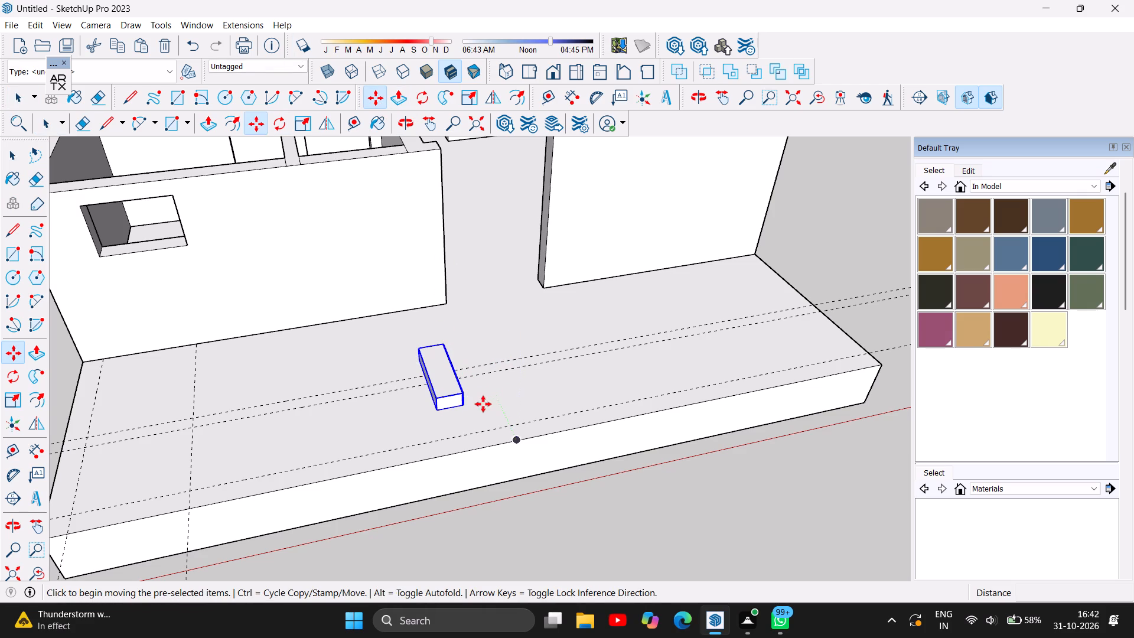
pyautogui.click(466, 406)
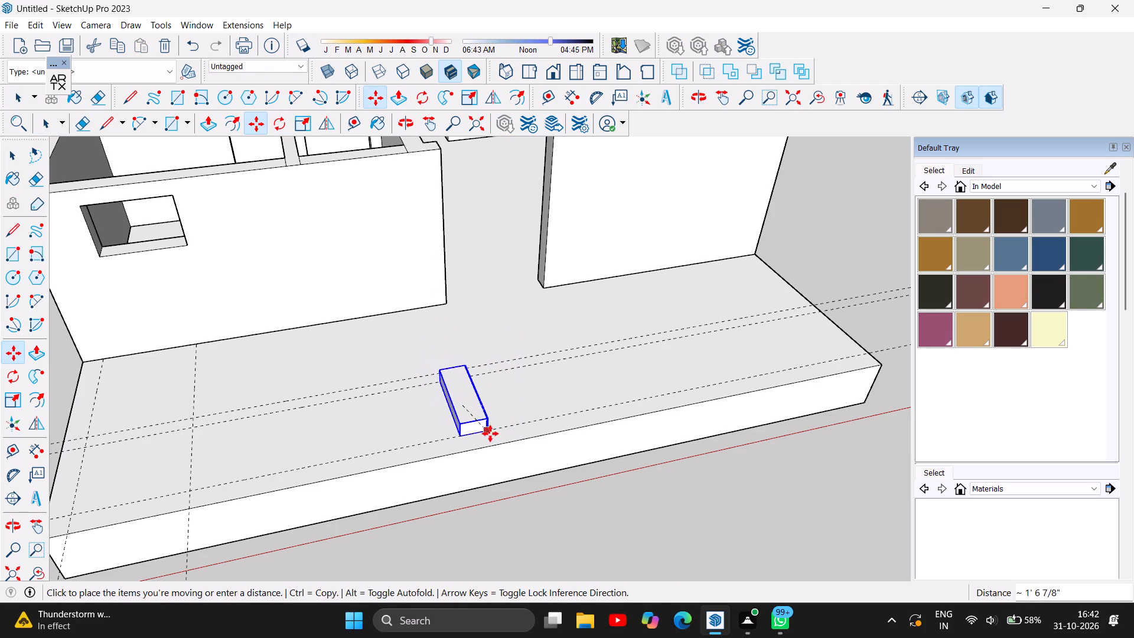
pyautogui.click(491, 428)
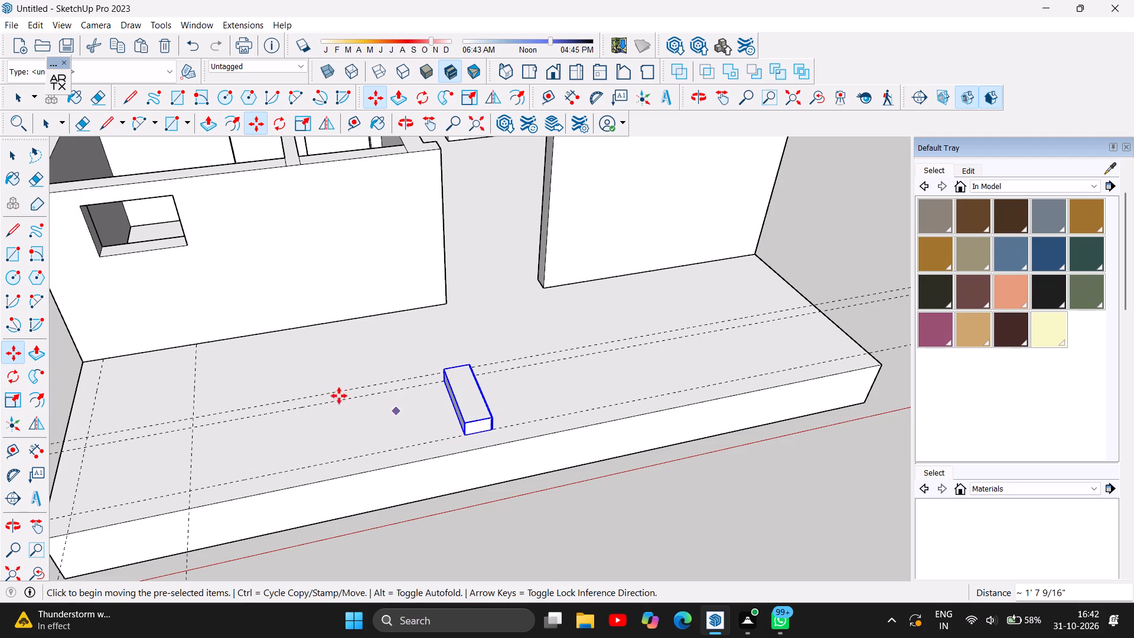
# Add a guide across the porch floor, running to the front edge from 1' beside the windowed wall's doorway corner.
pyautogui.click(400, 121)
pyautogui.moveTo(513, 281); pyautogui.dragTo(505, 281)
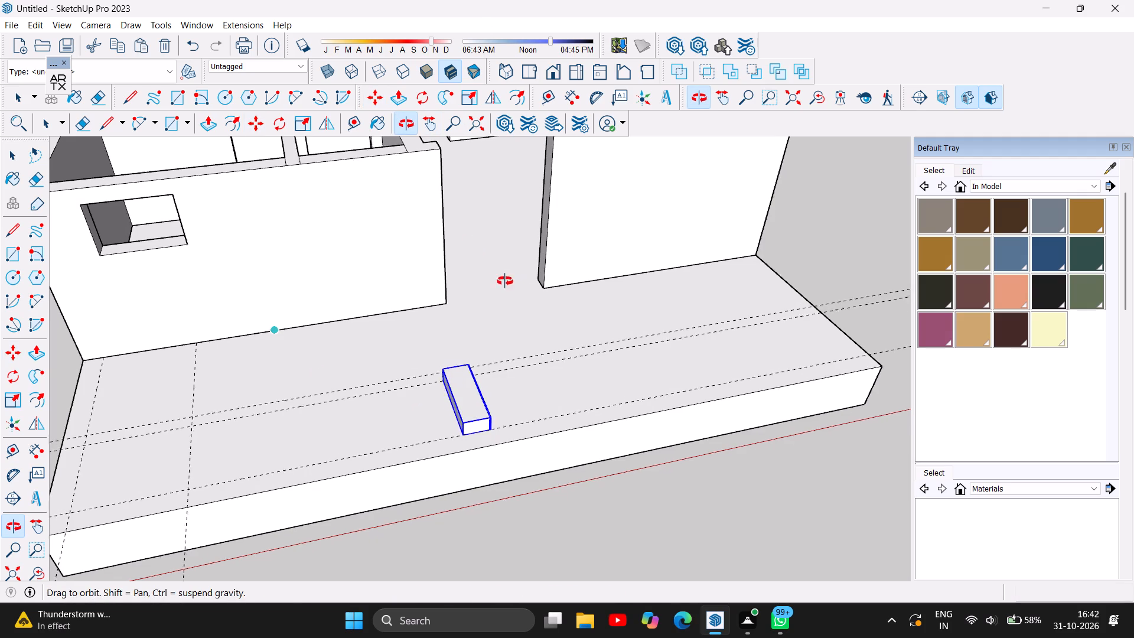
pyautogui.moveTo(505, 281); pyautogui.dragTo(420, 184)
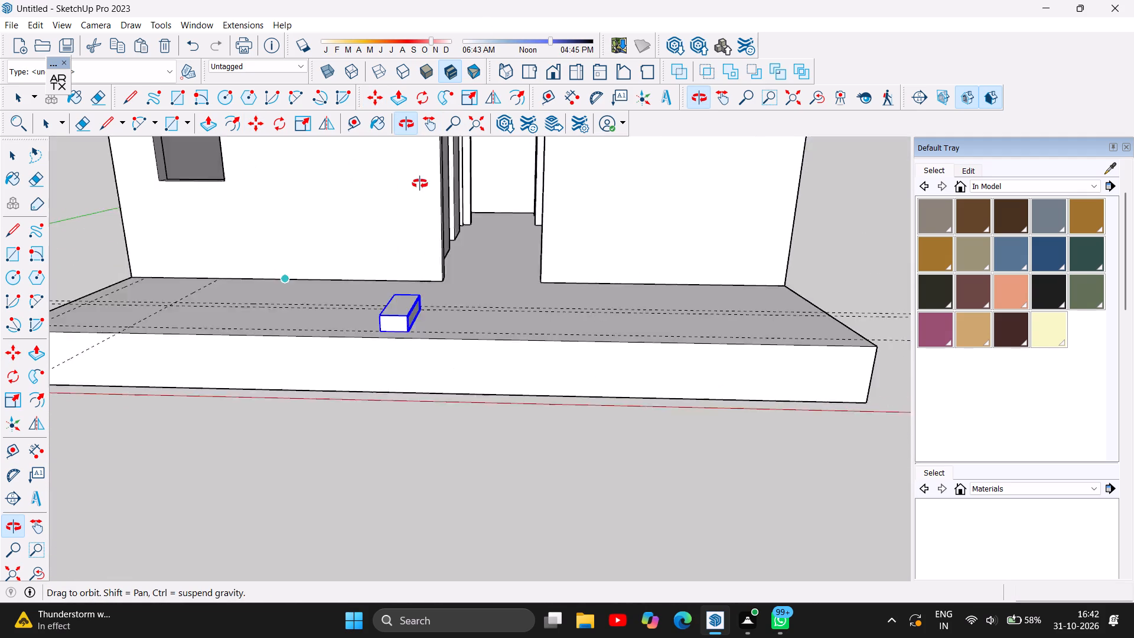
pyautogui.moveTo(420, 184); pyautogui.dragTo(443, 115)
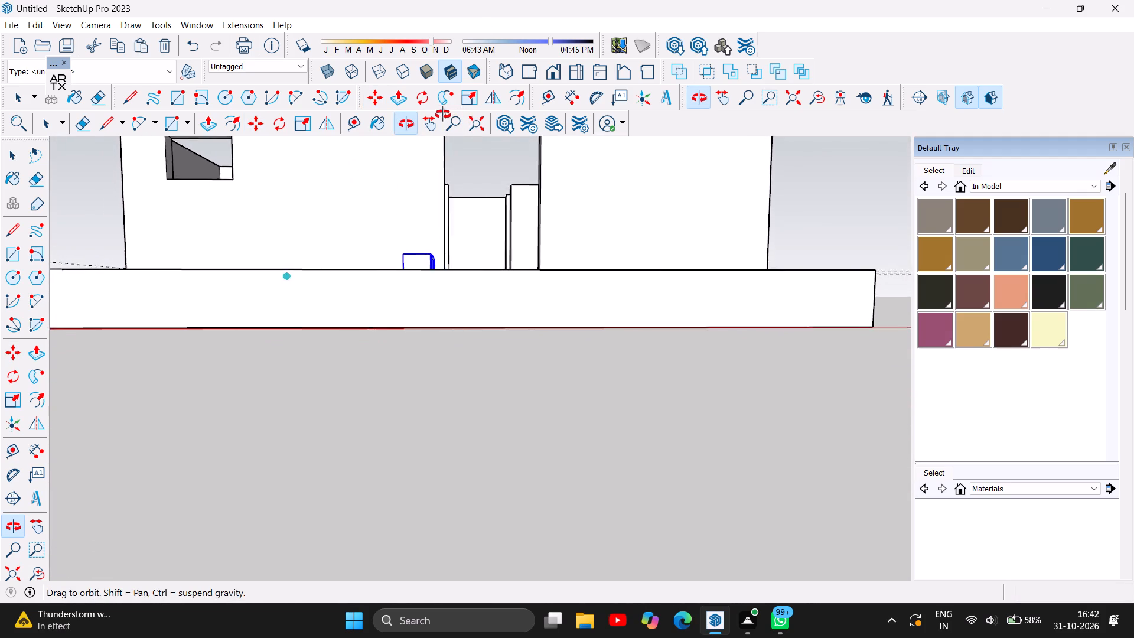
pyautogui.moveTo(443, 115); pyautogui.dragTo(448, 272)
pyautogui.press('t')
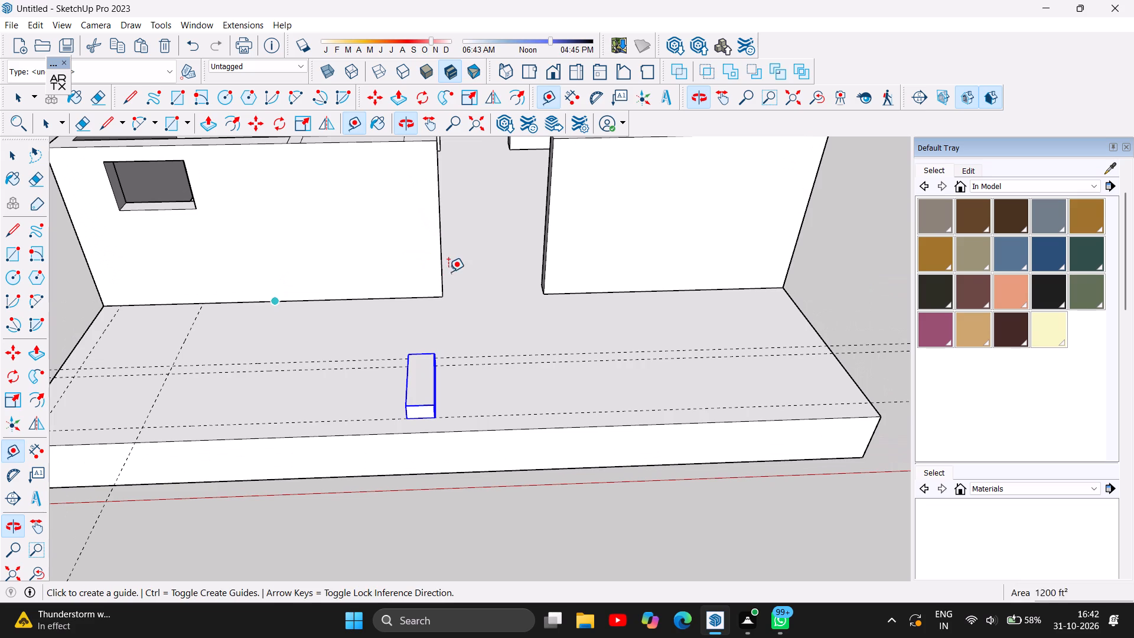
pyautogui.click(439, 294)
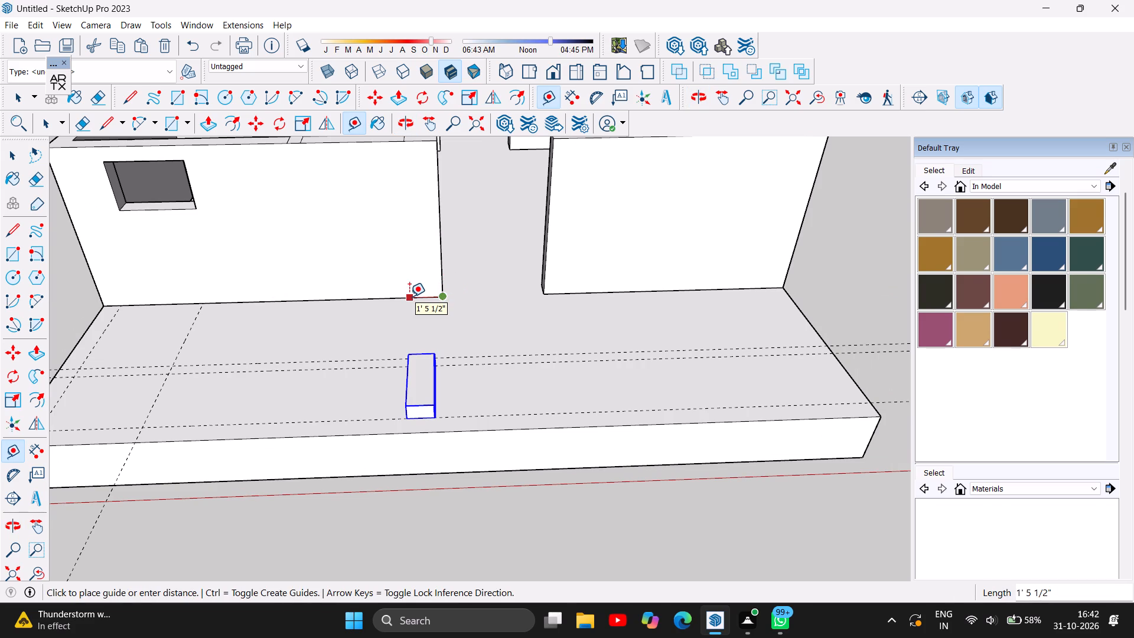
pyautogui.write("1'")
pyautogui.press('Return')
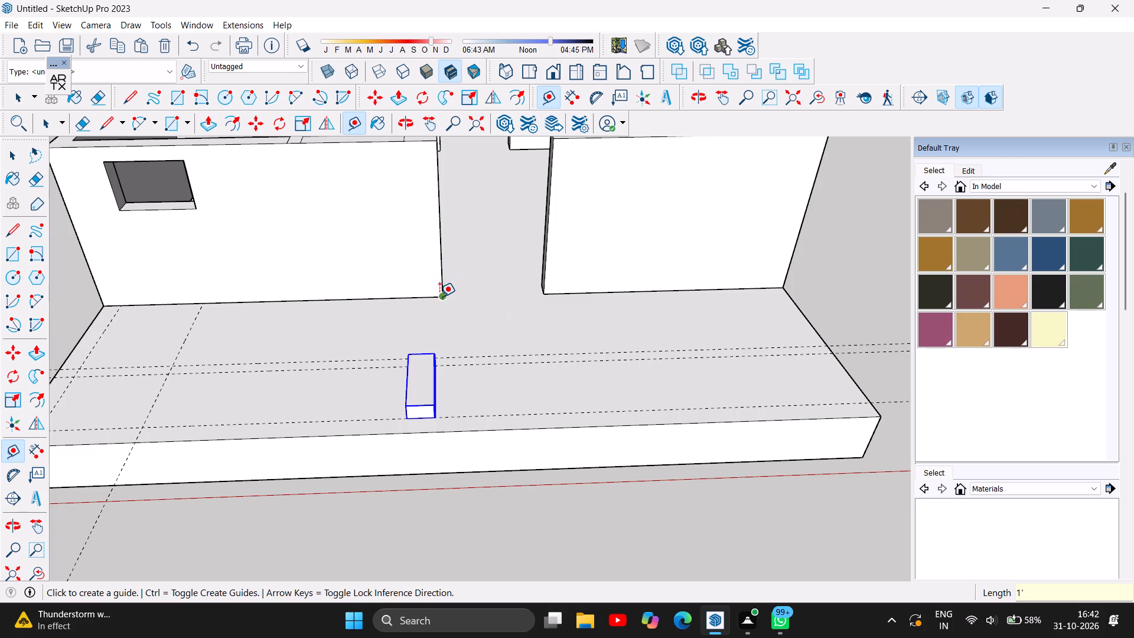
pyautogui.click(417, 295)
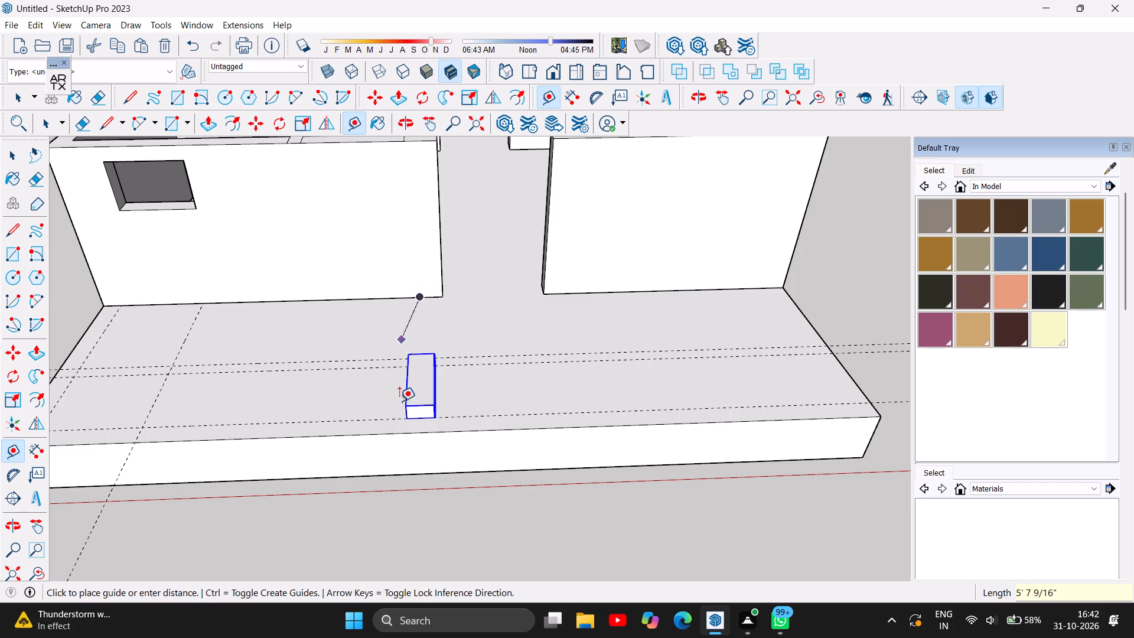
pyautogui.click(415, 437)
# Move the step about 8 3/16" along the 9" guide so its nosing-side bottom corner meets the guide running from beside the doorway.
pyautogui.click(19, 157)
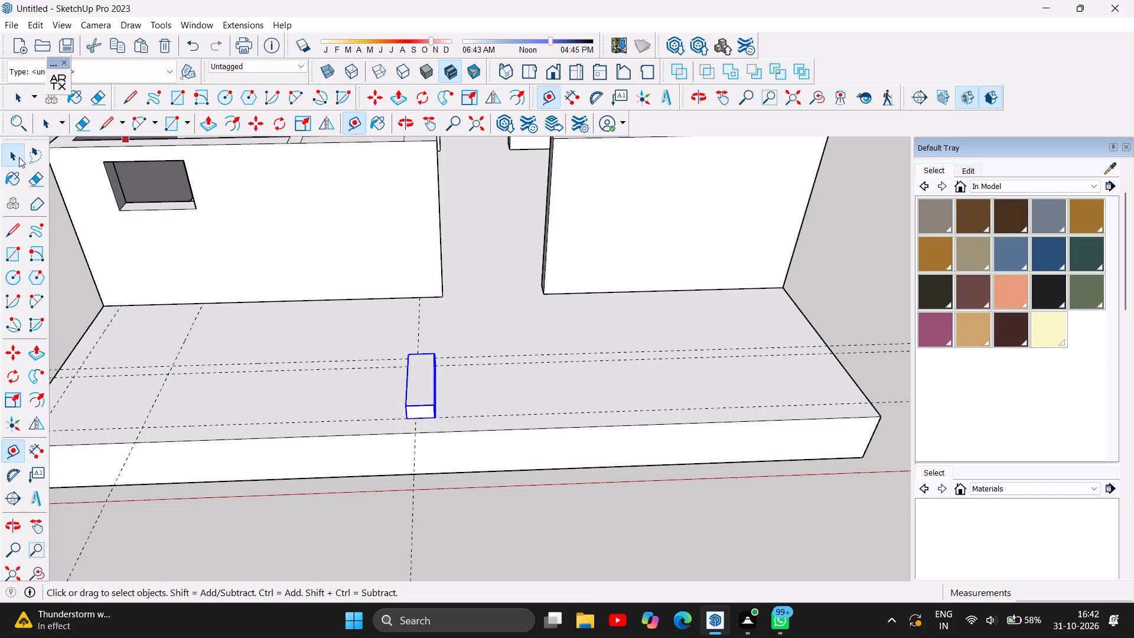
pyautogui.click(373, 99)
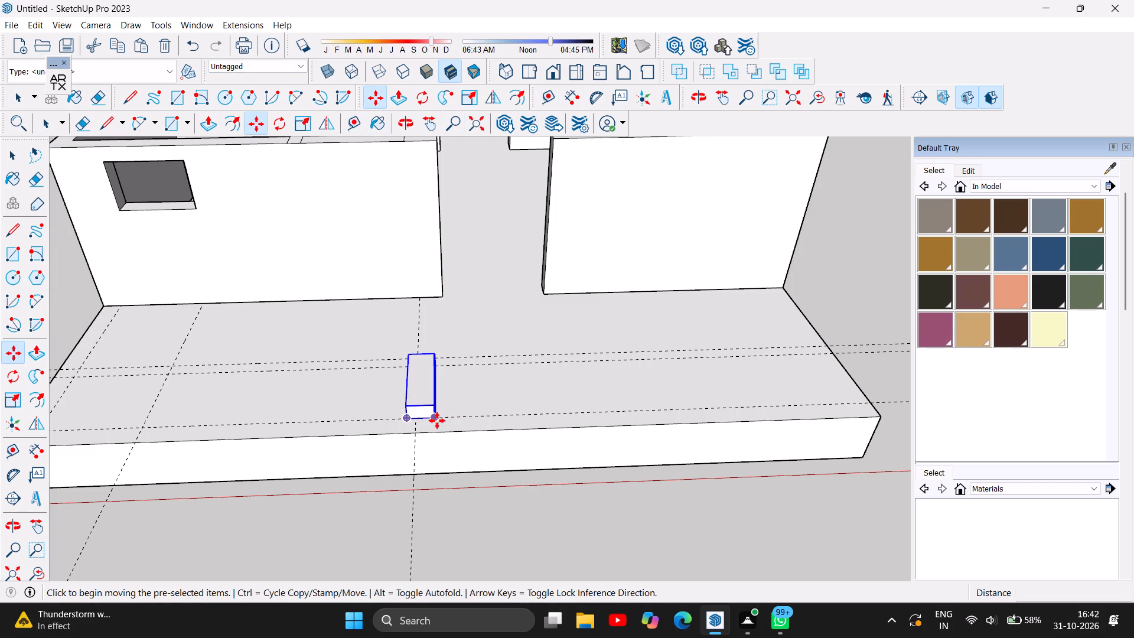
pyautogui.click(438, 416)
pyautogui.click(415, 414)
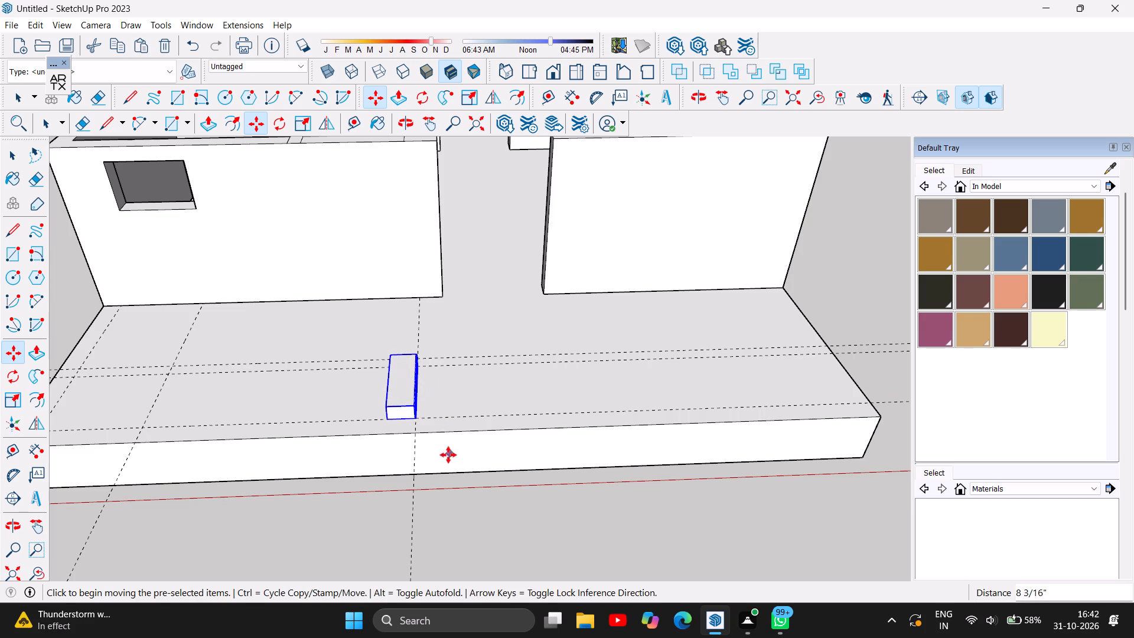
pyautogui.scroll(8, 416, 428)
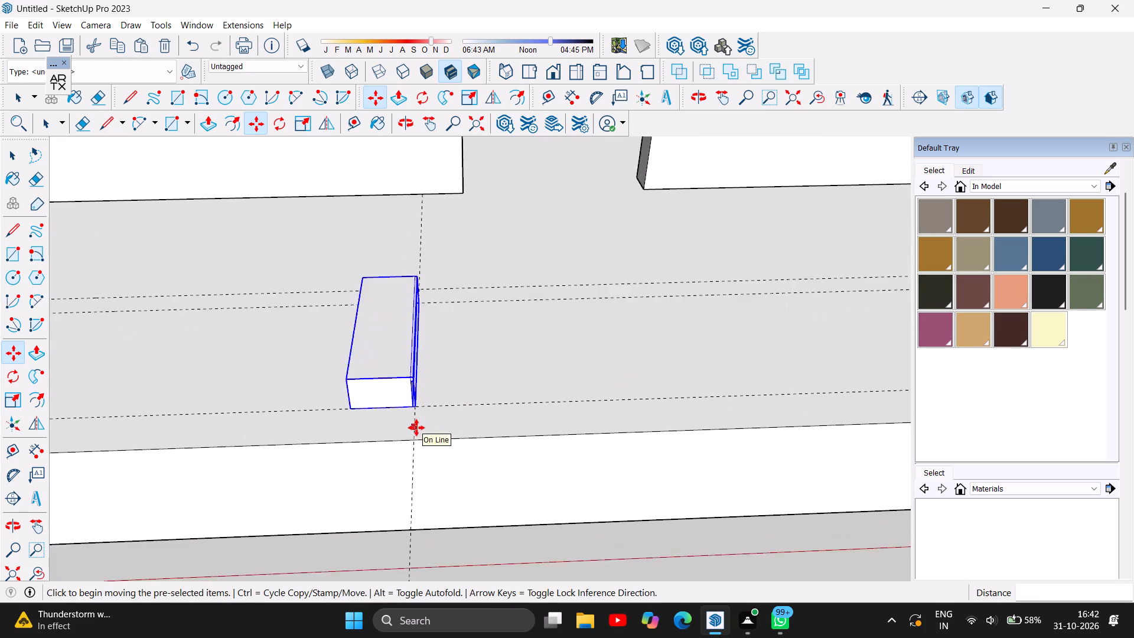
pyautogui.scroll(12, 416, 428)
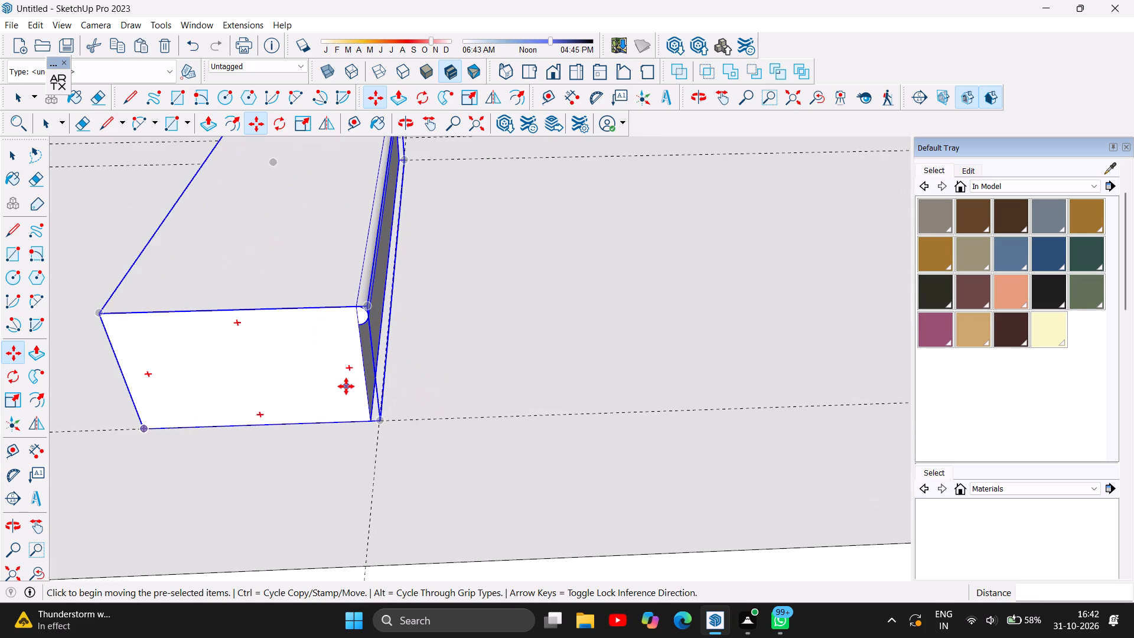
pyautogui.scroll(4, 346, 386)
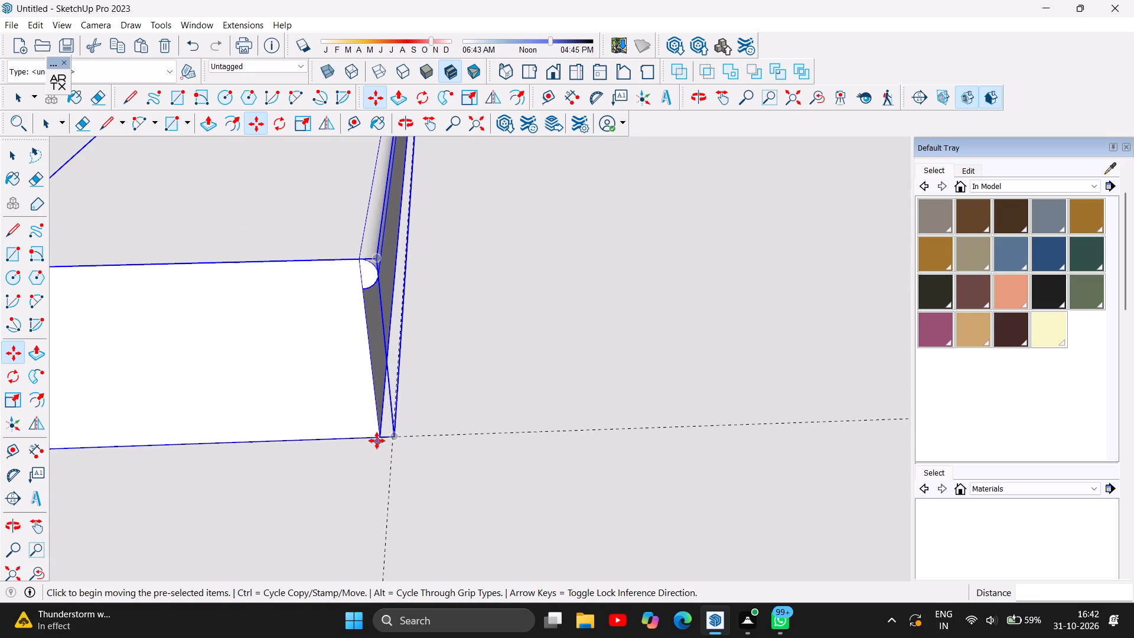
pyautogui.click(377, 438)
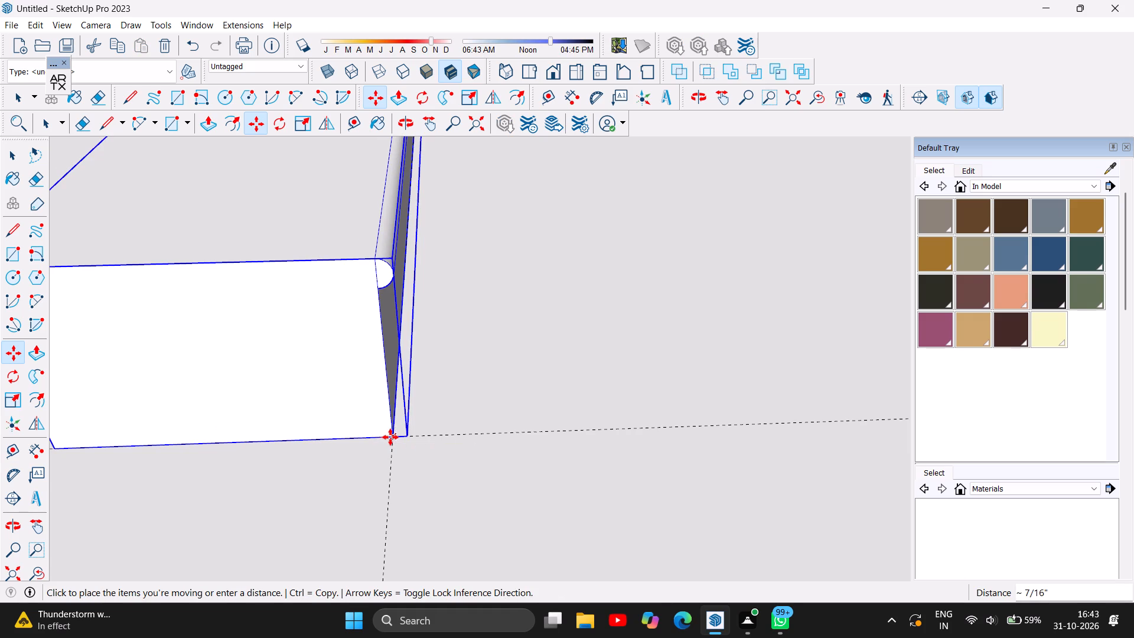
pyautogui.click(382, 434)
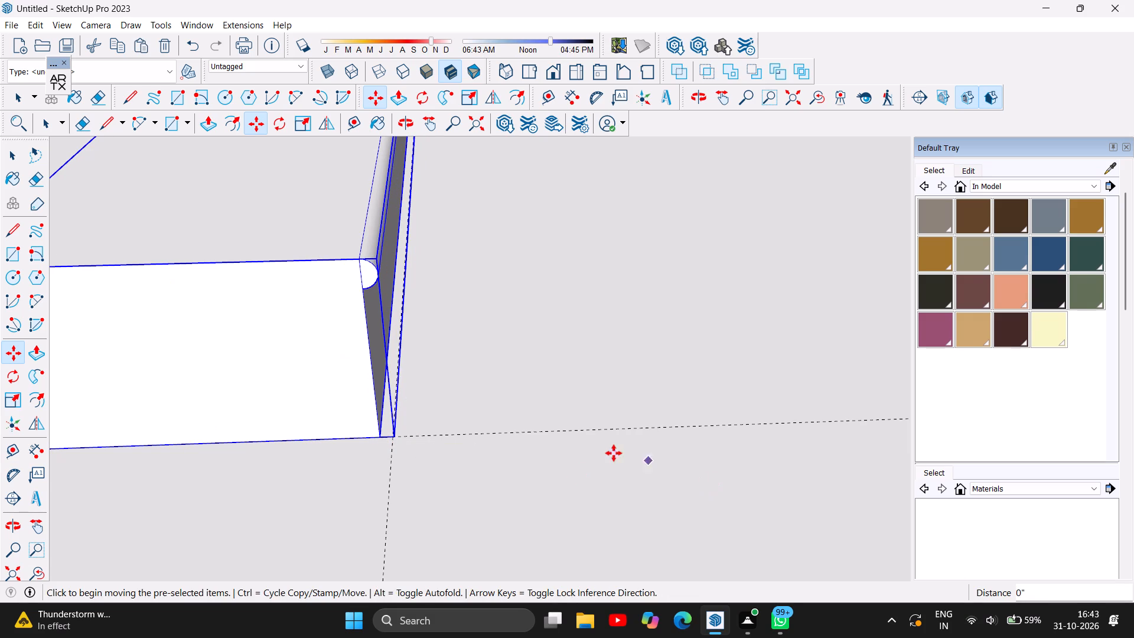
# Paste a copy as the second step and align its riser's bottom corner with the first step's rear top corner, shifting it 1/2" to fit.
pyautogui.scroll(-8, 613, 453)
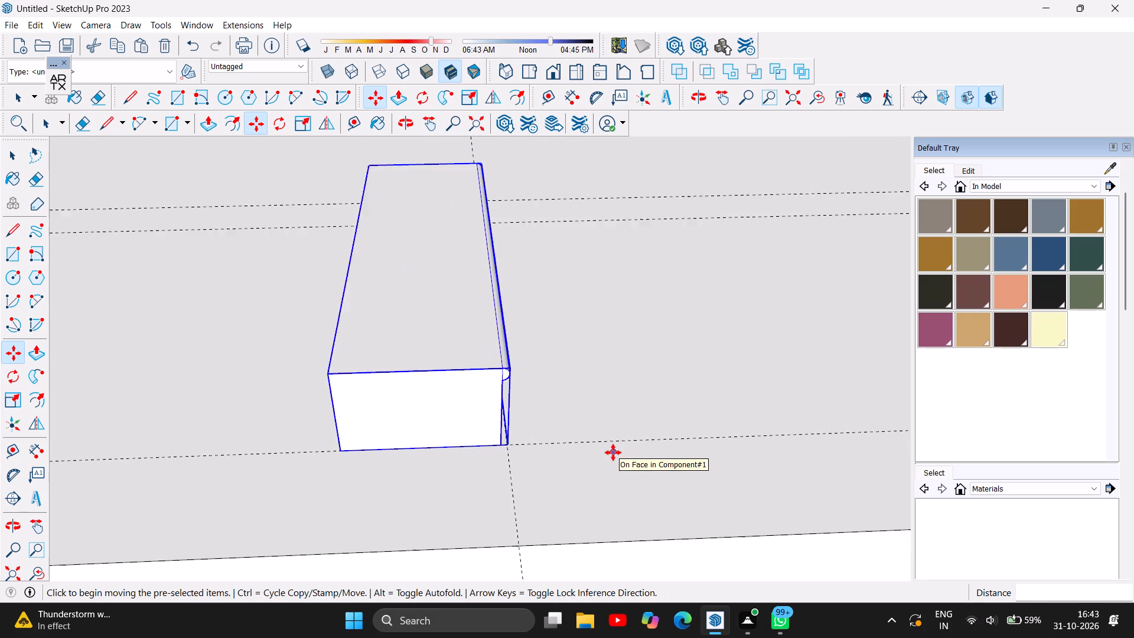
pyautogui.scroll(-2, 613, 453)
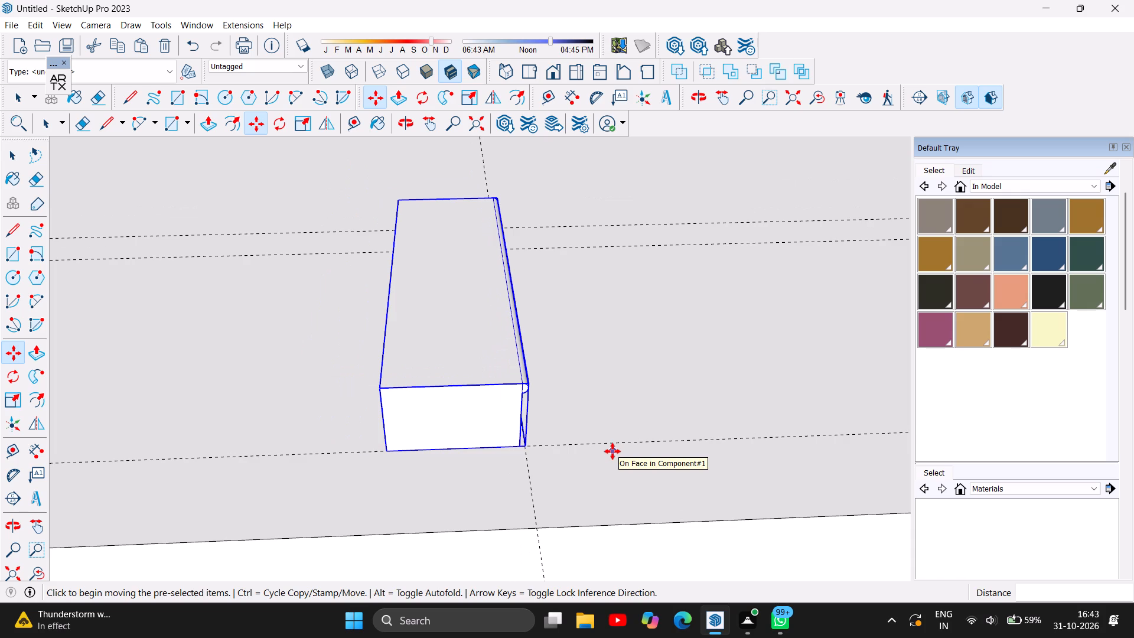
pyautogui.scroll(-1, 540, 454)
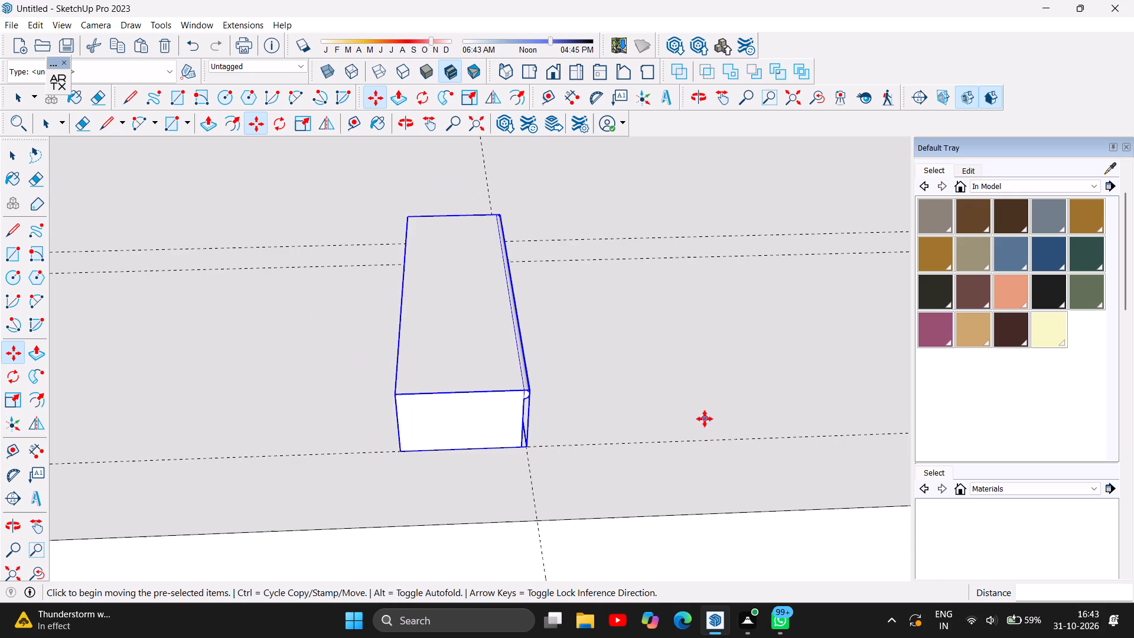
pyautogui.hotkey('ctrl', 'v')
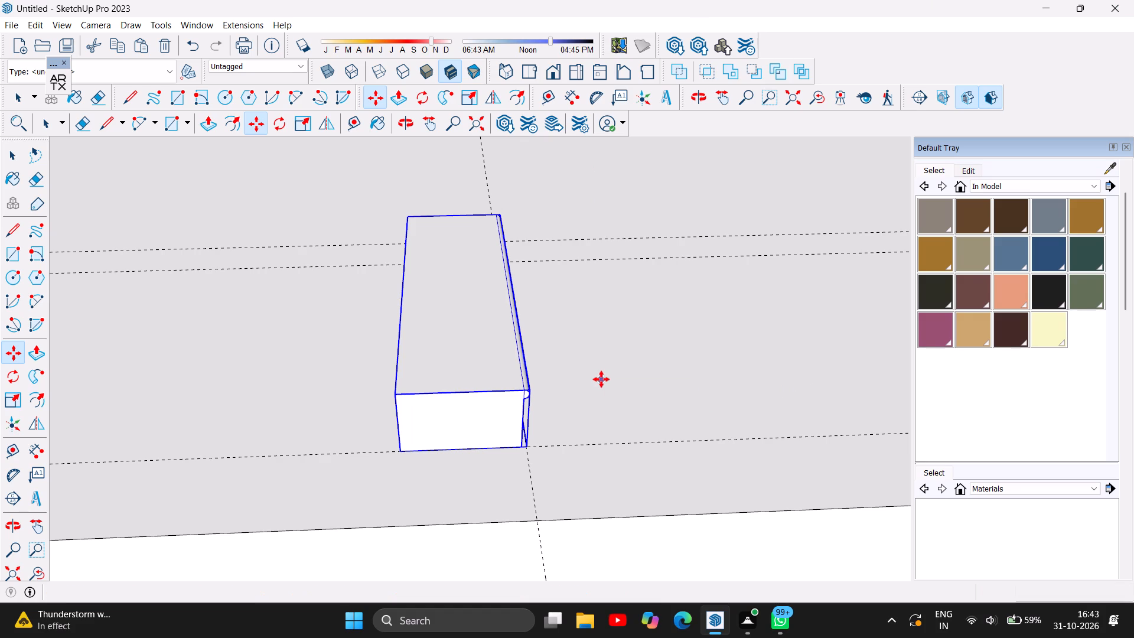
pyautogui.click(240, 359)
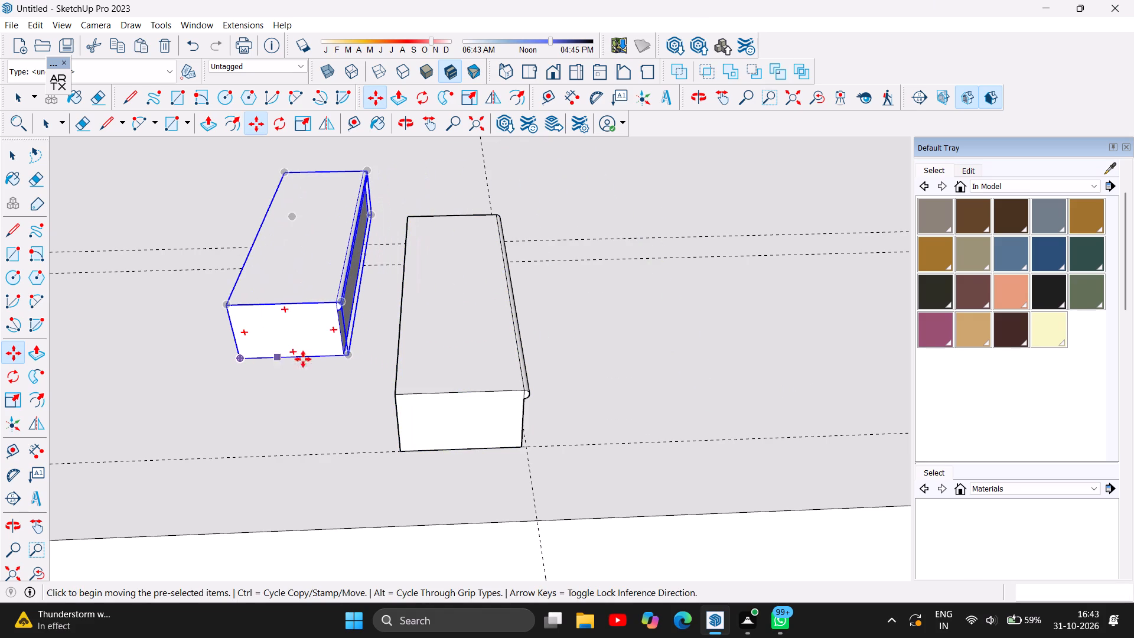
pyautogui.click(350, 357)
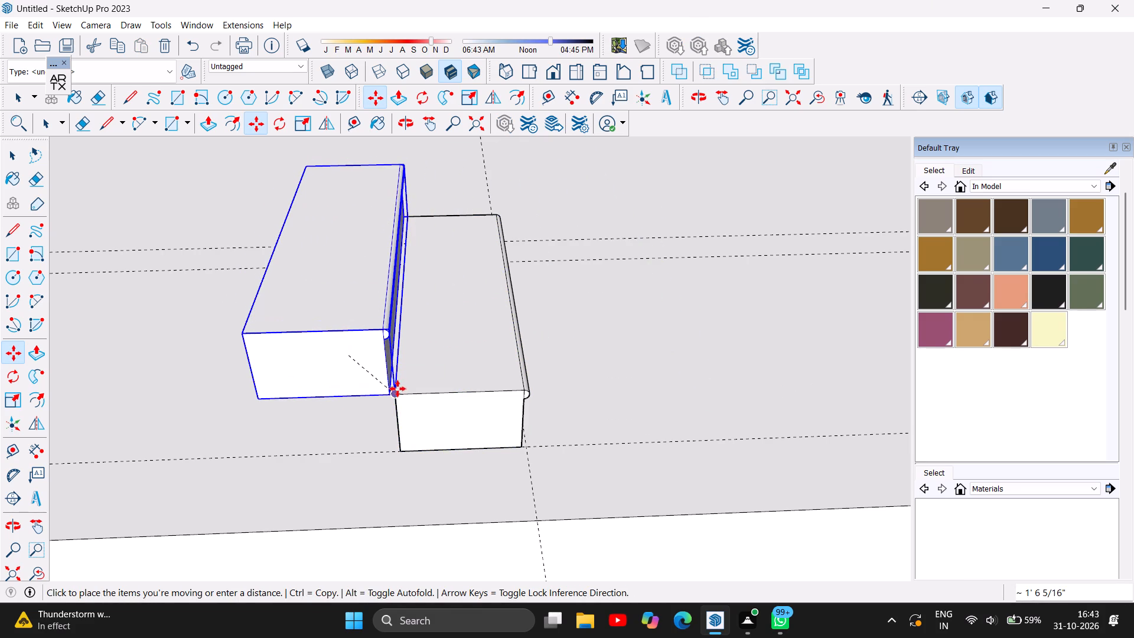
pyautogui.click(396, 392)
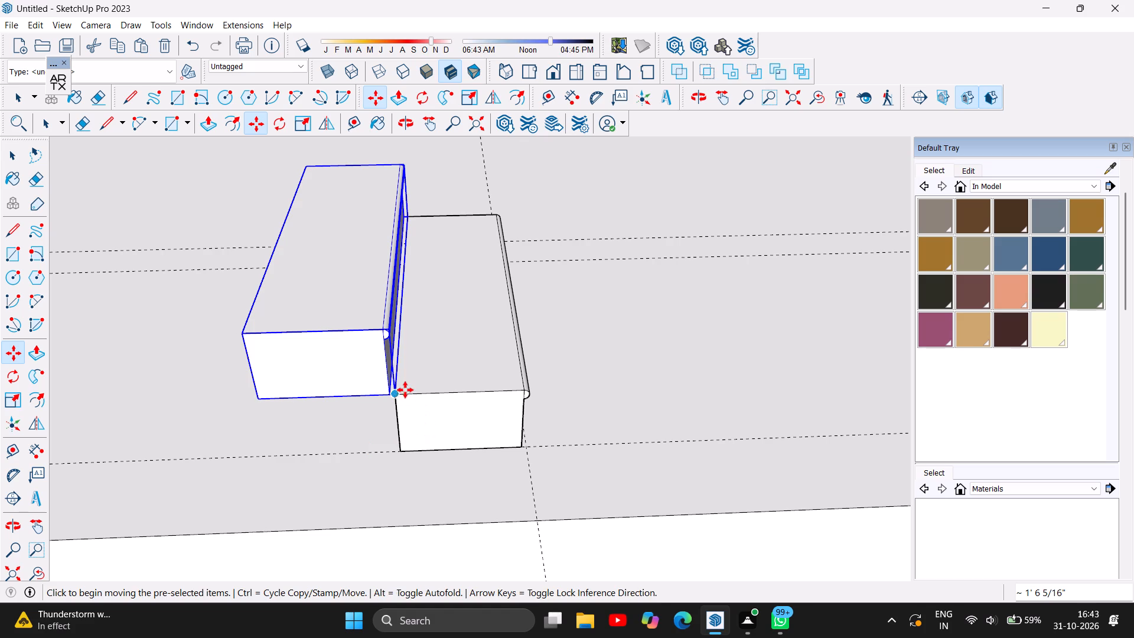
pyautogui.scroll(5, 406, 387)
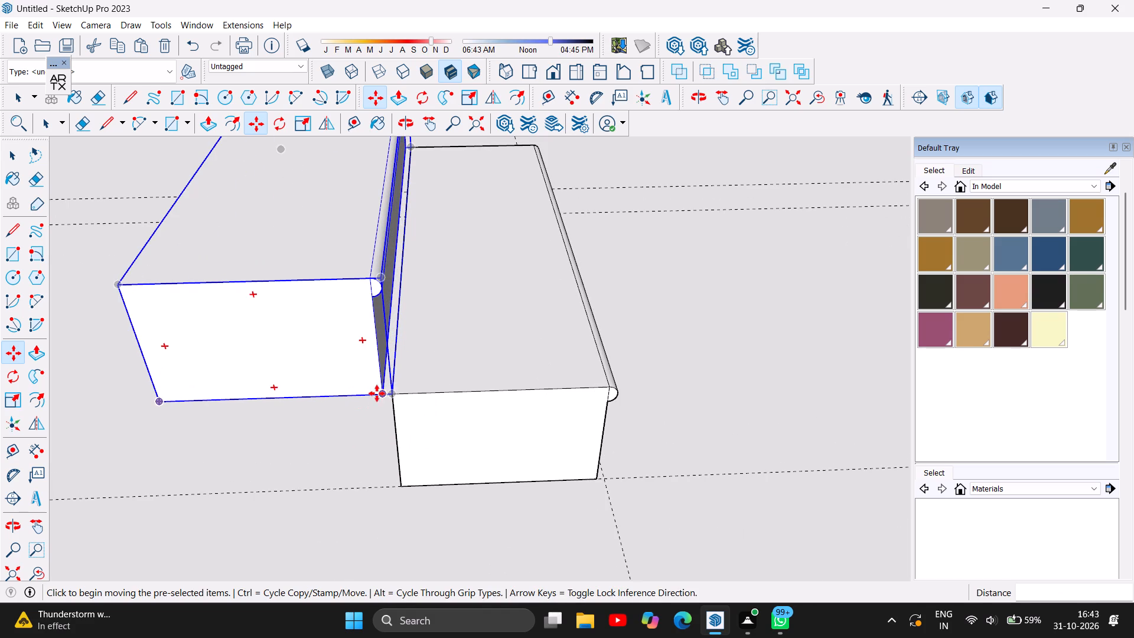
pyautogui.click(380, 393)
pyautogui.click(394, 398)
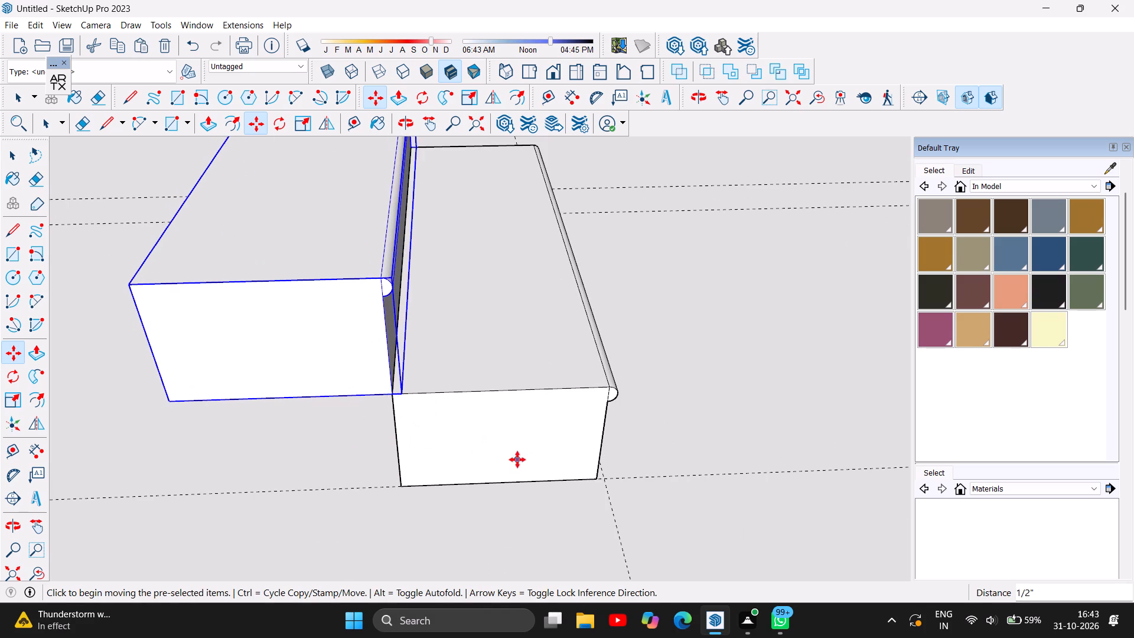
# Paste a third step and place its riser's bottom corner on the second step's rear top corner.
pyautogui.scroll(-5, 555, 497)
pyautogui.scroll(5, 632, 482)
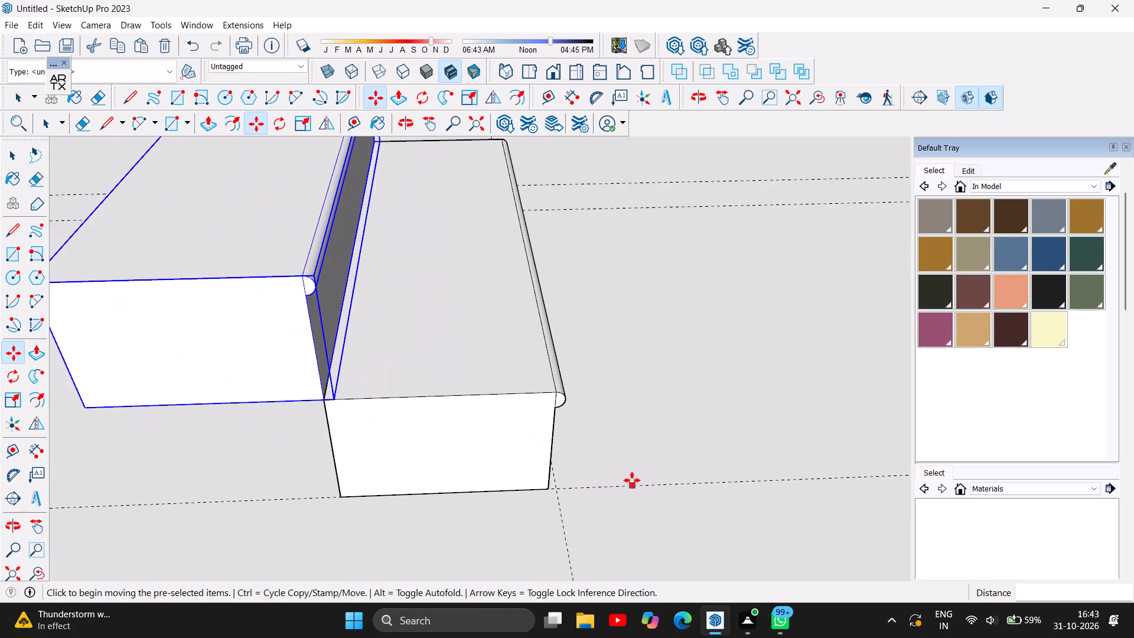
pyautogui.scroll(2, 632, 480)
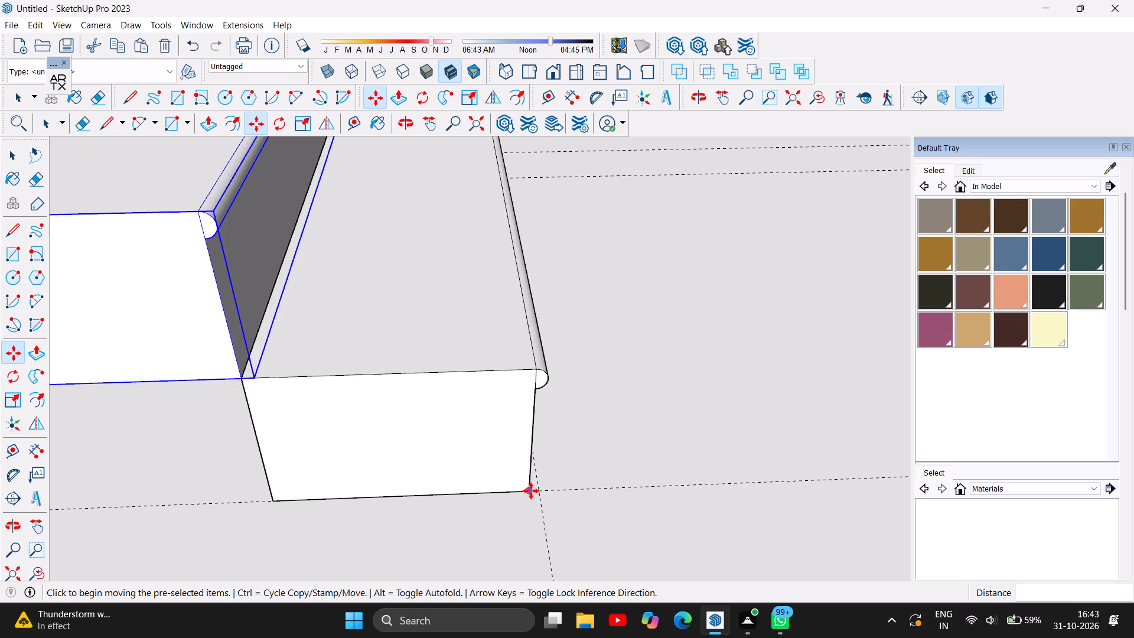
pyautogui.scroll(-6, 615, 498)
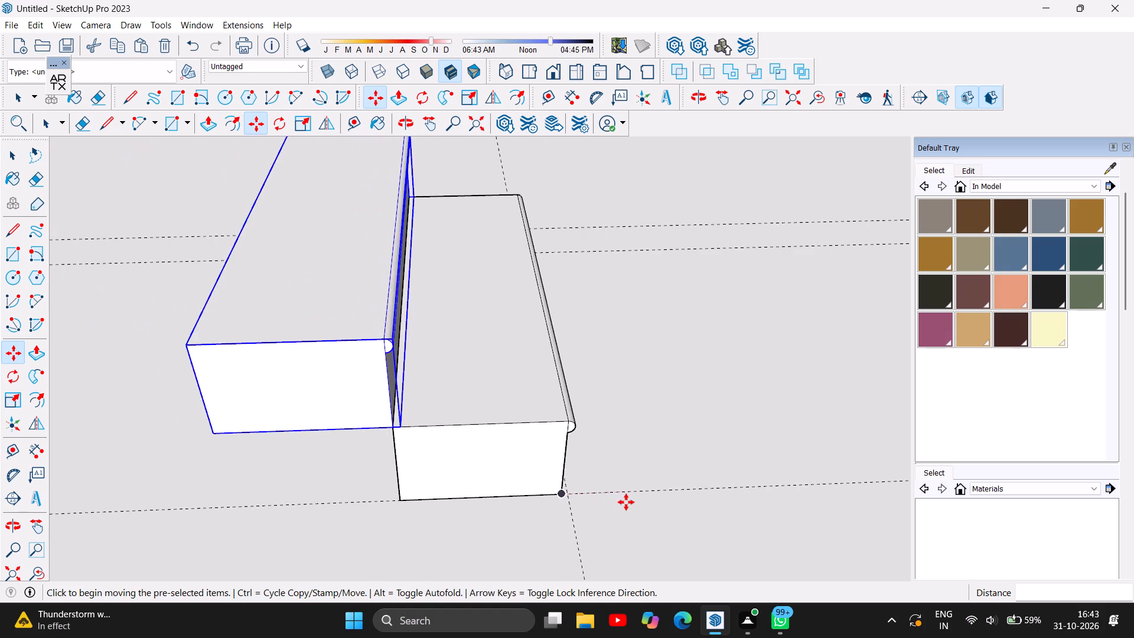
pyautogui.scroll(-4, 626, 502)
pyautogui.scroll(-1, 685, 460)
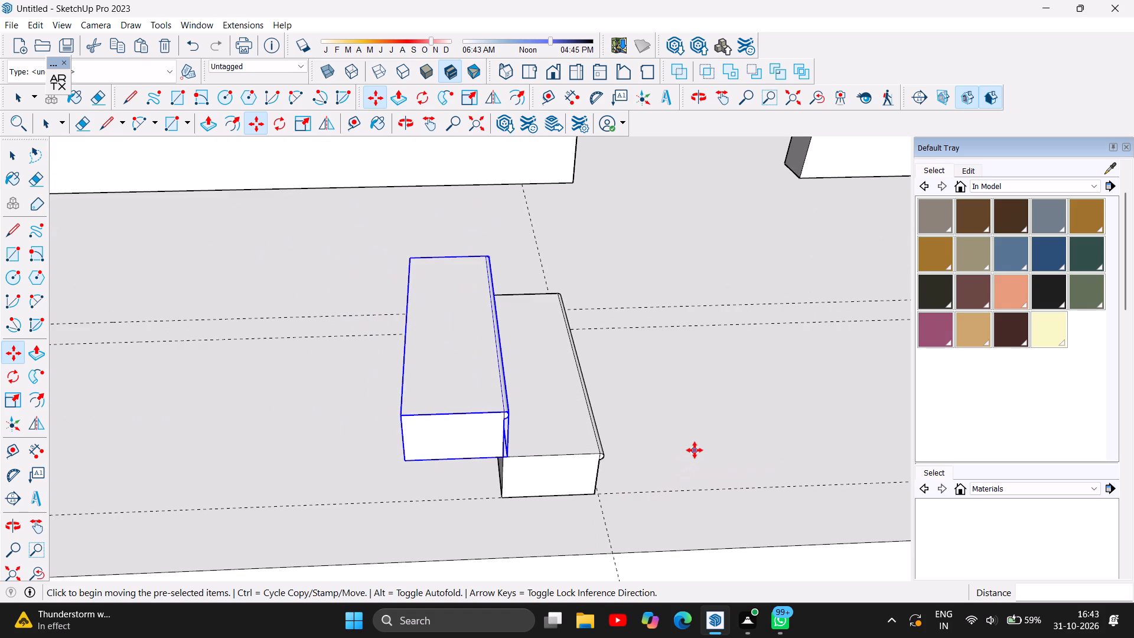
pyautogui.hotkey('ctrl', 'v')
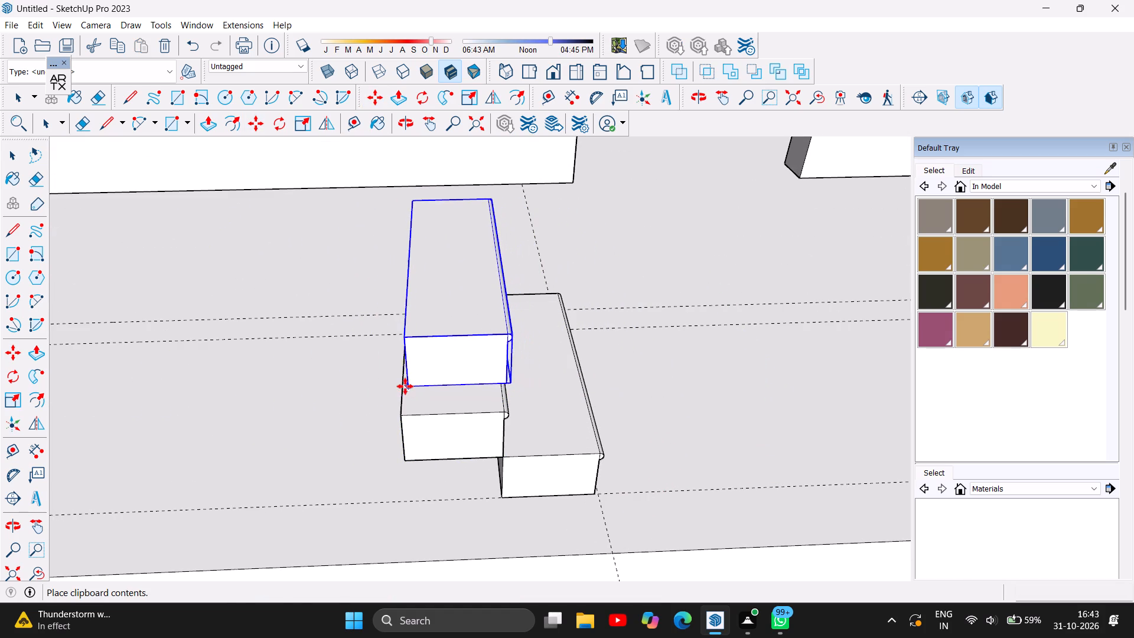
pyautogui.click(402, 386)
pyautogui.click(501, 382)
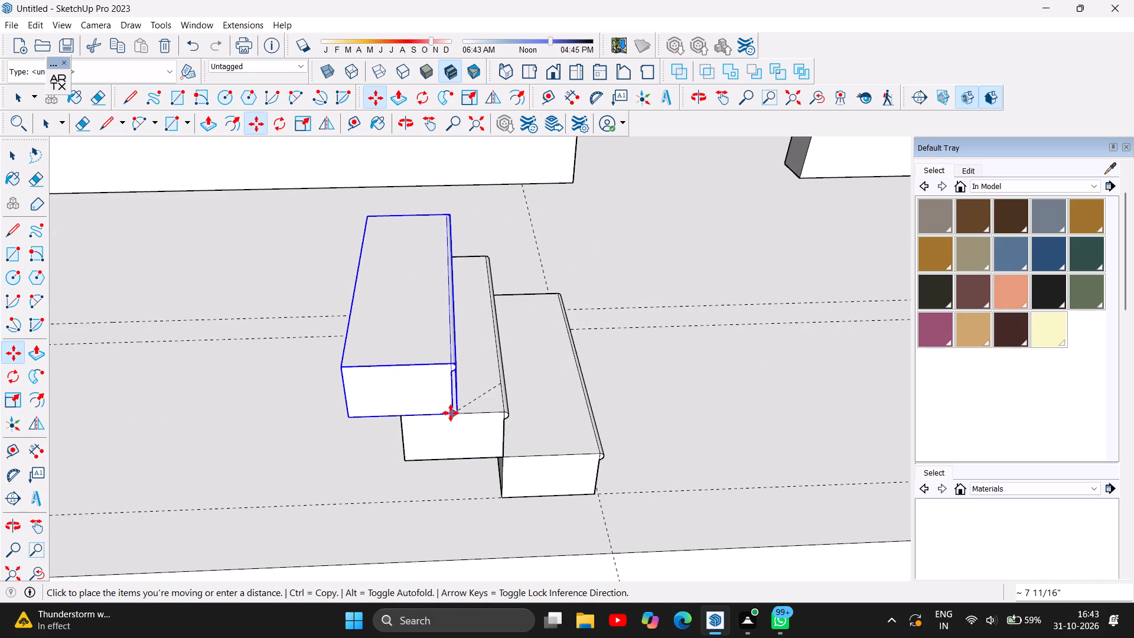
pyautogui.click(399, 414)
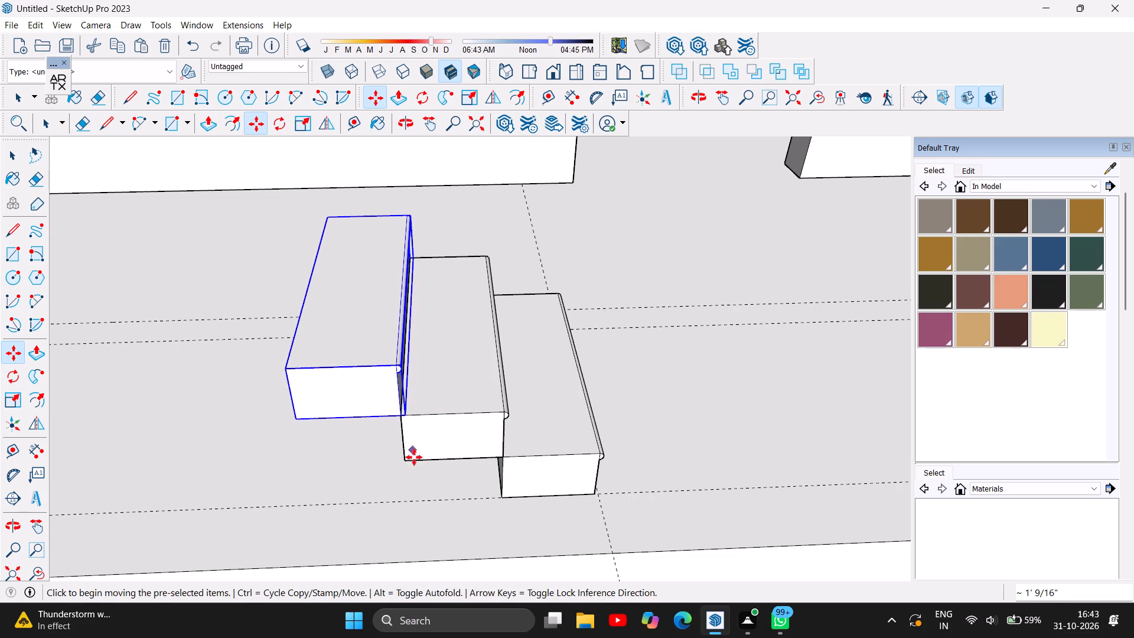
pyautogui.scroll(6, 396, 419)
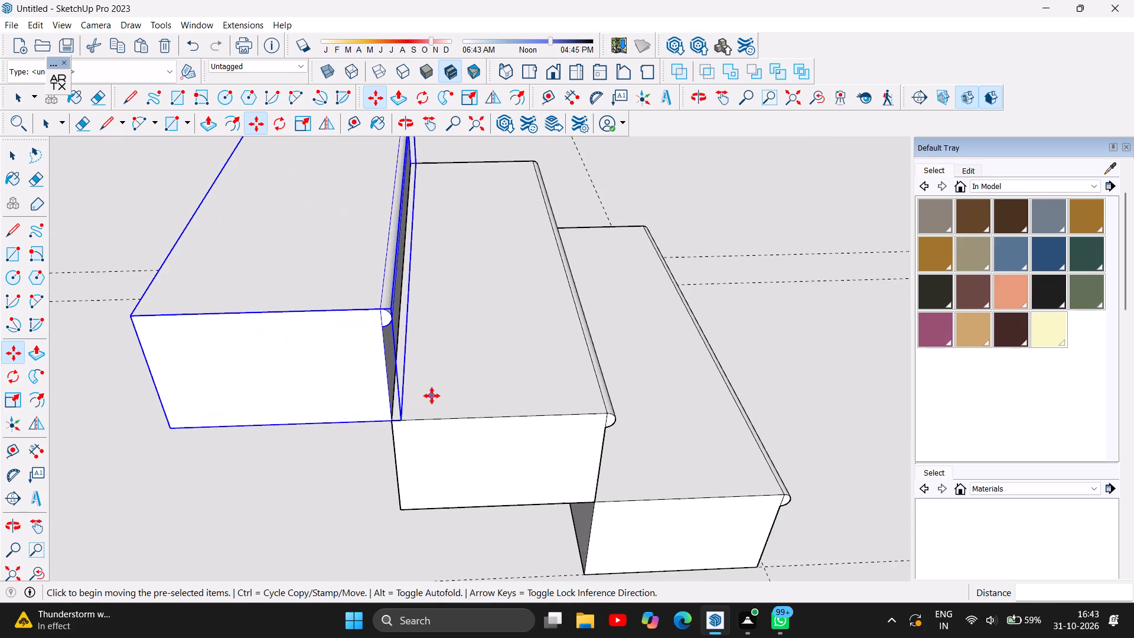
pyautogui.click(393, 418)
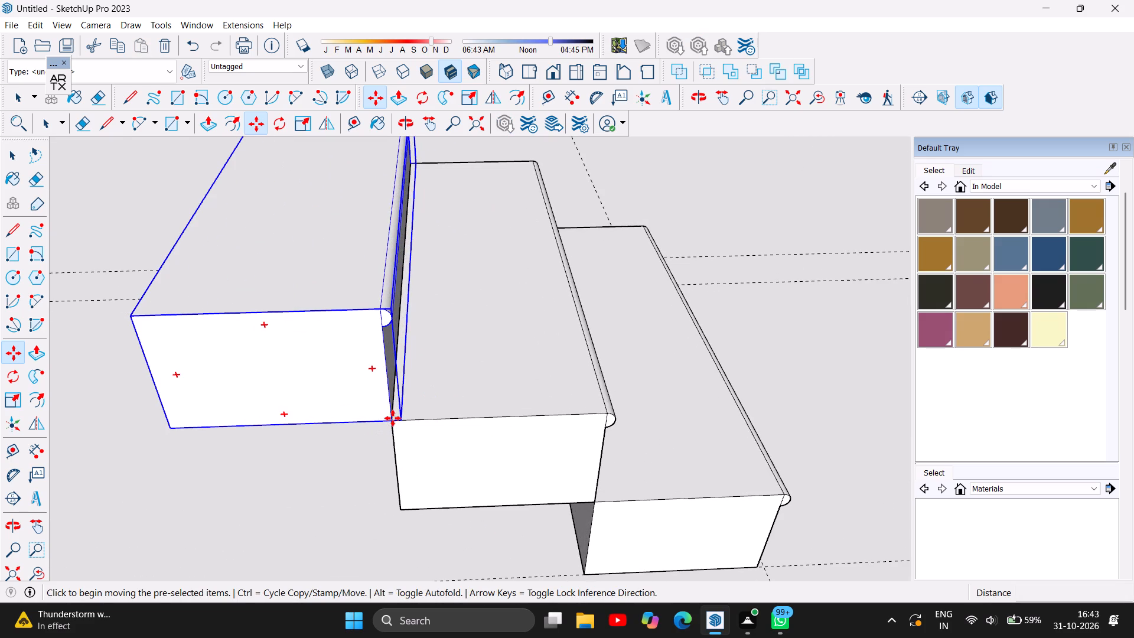
pyautogui.click(391, 423)
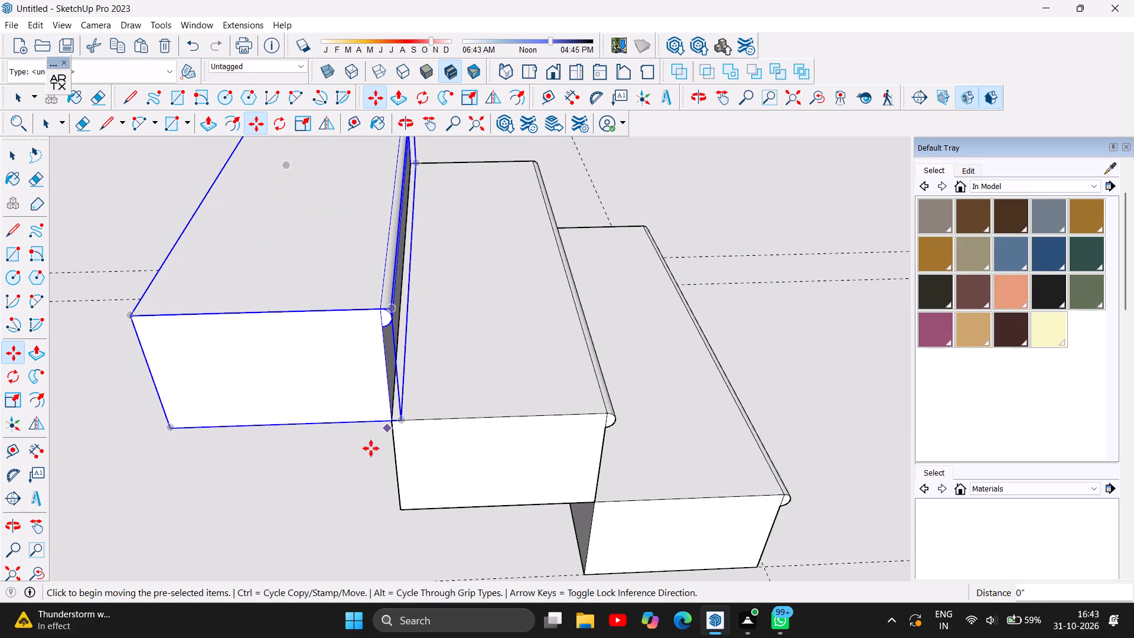
# Paste a fourth step and move it so its bottom nosing-side corner sits at the third step's rear top corner.
pyautogui.scroll(7, 422, 411)
pyautogui.scroll(3, 325, 448)
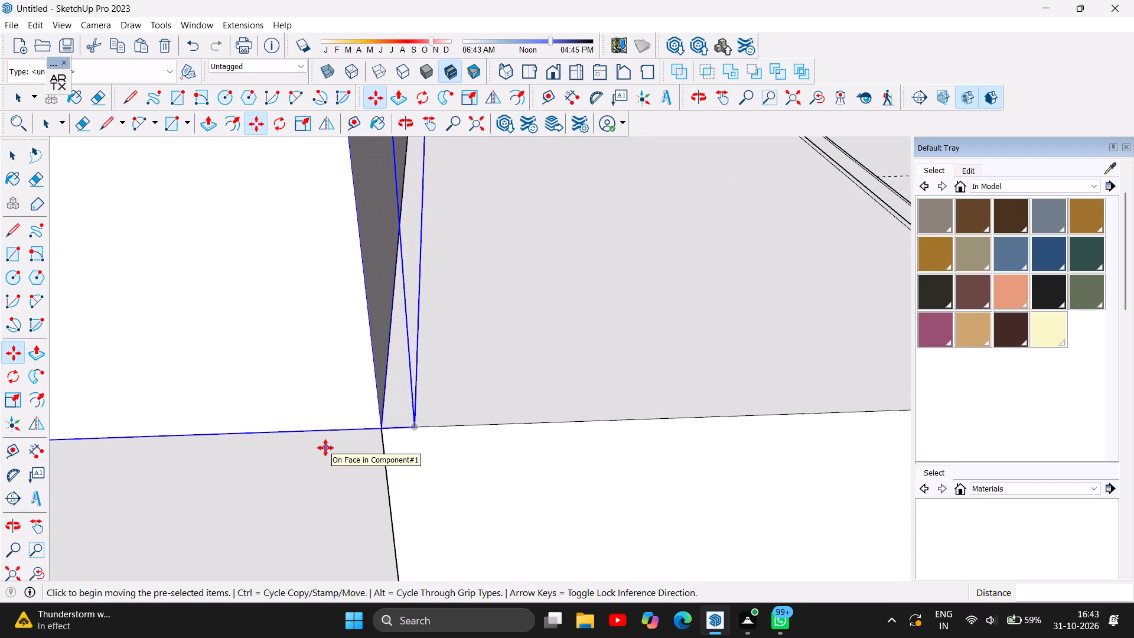
pyautogui.scroll(-6, 325, 448)
pyautogui.scroll(-8, 579, 455)
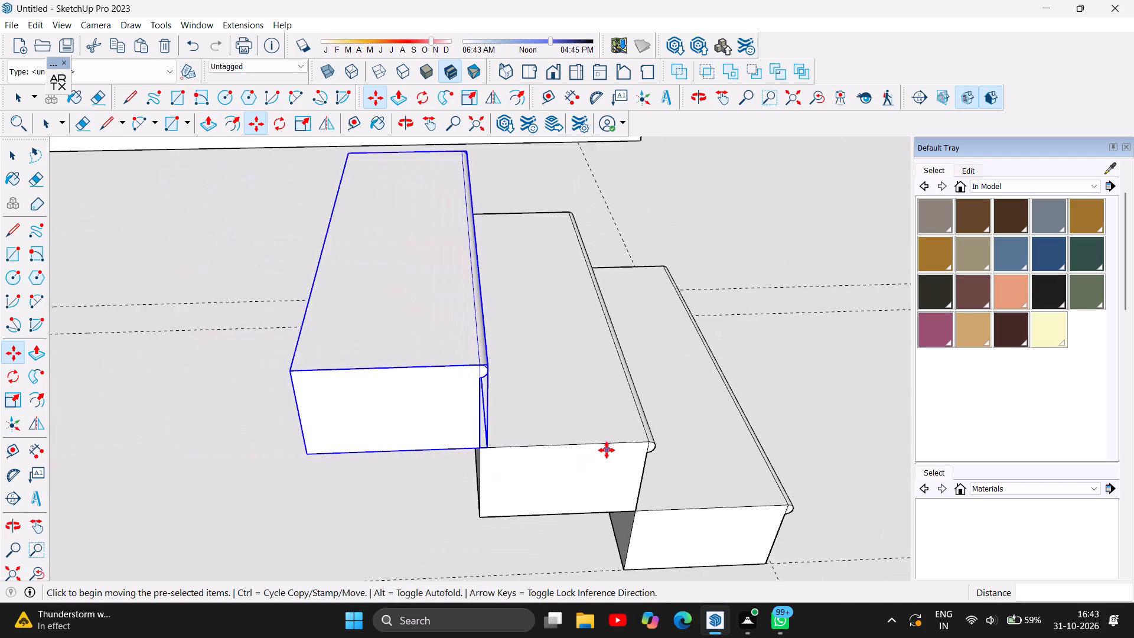
pyautogui.scroll(-3, 607, 450)
pyautogui.hotkey('ctrl', 'v')
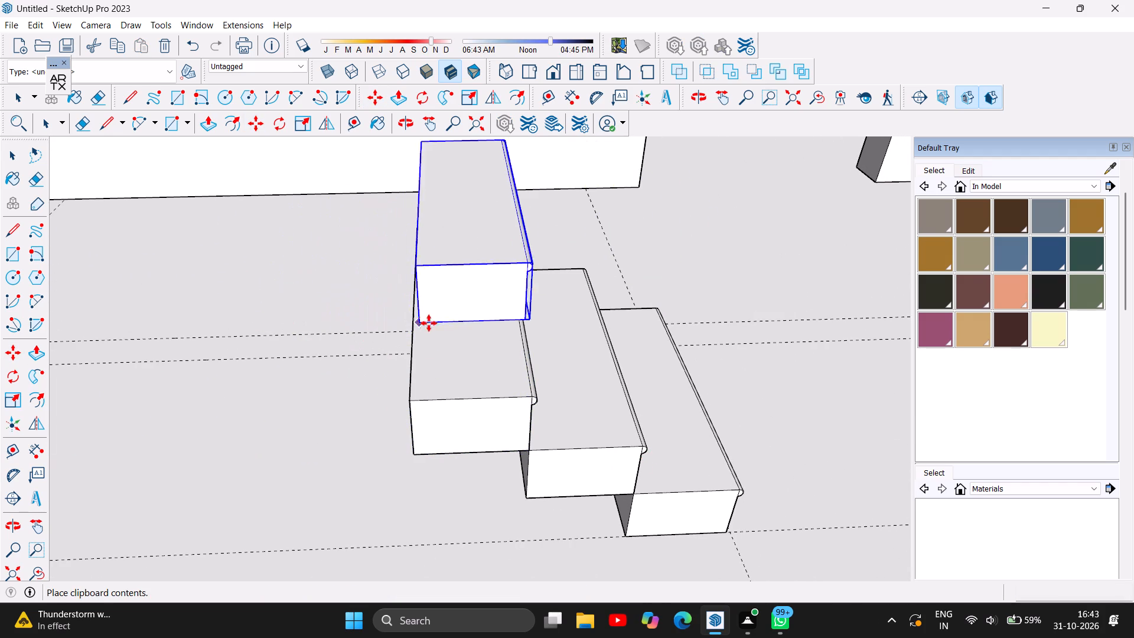
pyautogui.click(428, 325)
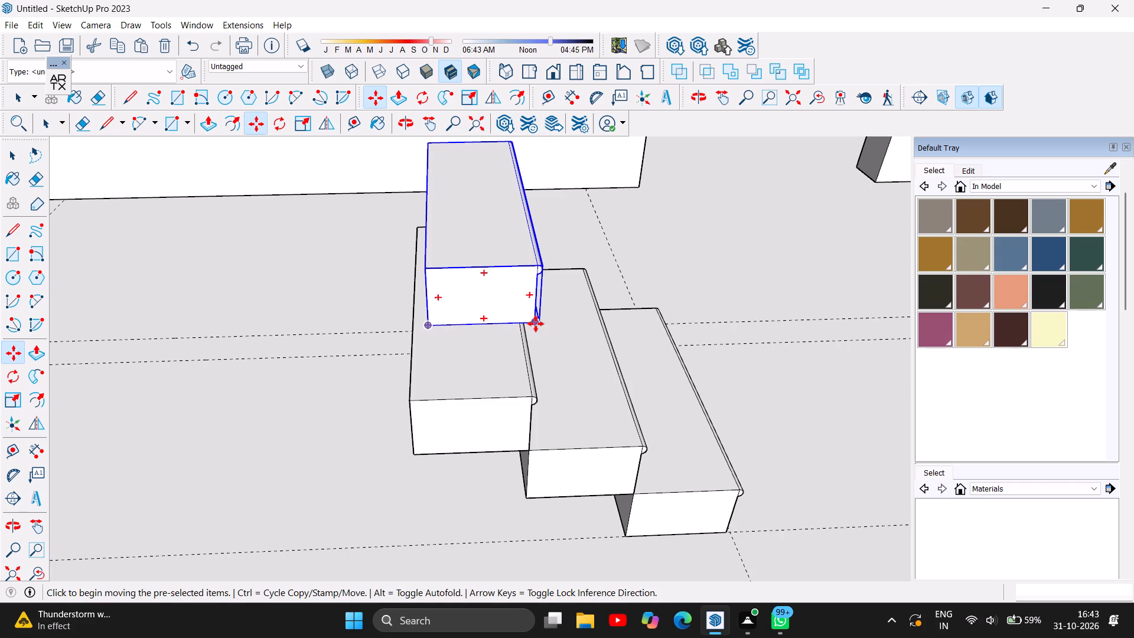
pyautogui.click(536, 324)
pyautogui.click(409, 401)
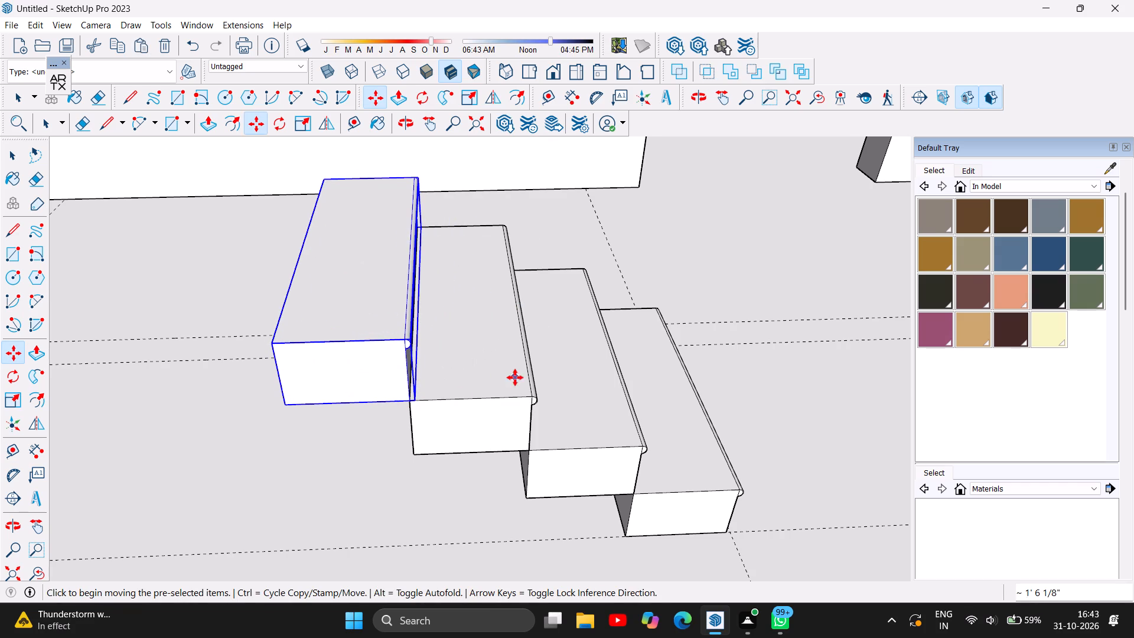
# Paste a fifth step and move its bottom nosing-side corner onto the fourth step's rear top corner.
pyautogui.scroll(-4, 511, 391)
pyautogui.hotkey('ctrl', 'v')
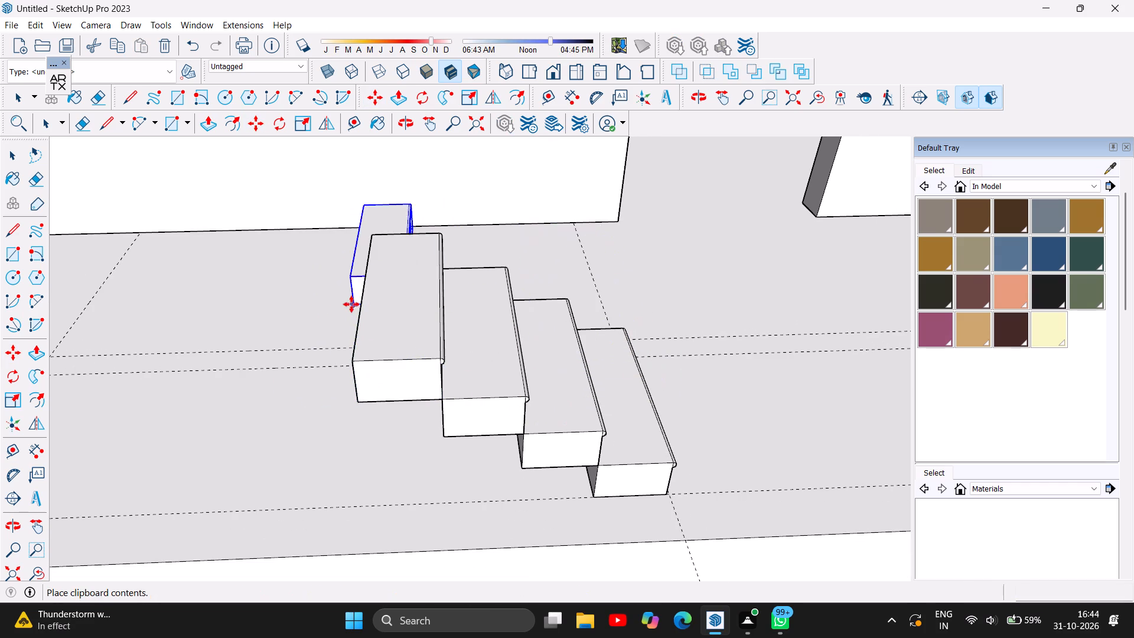
pyautogui.click(356, 323)
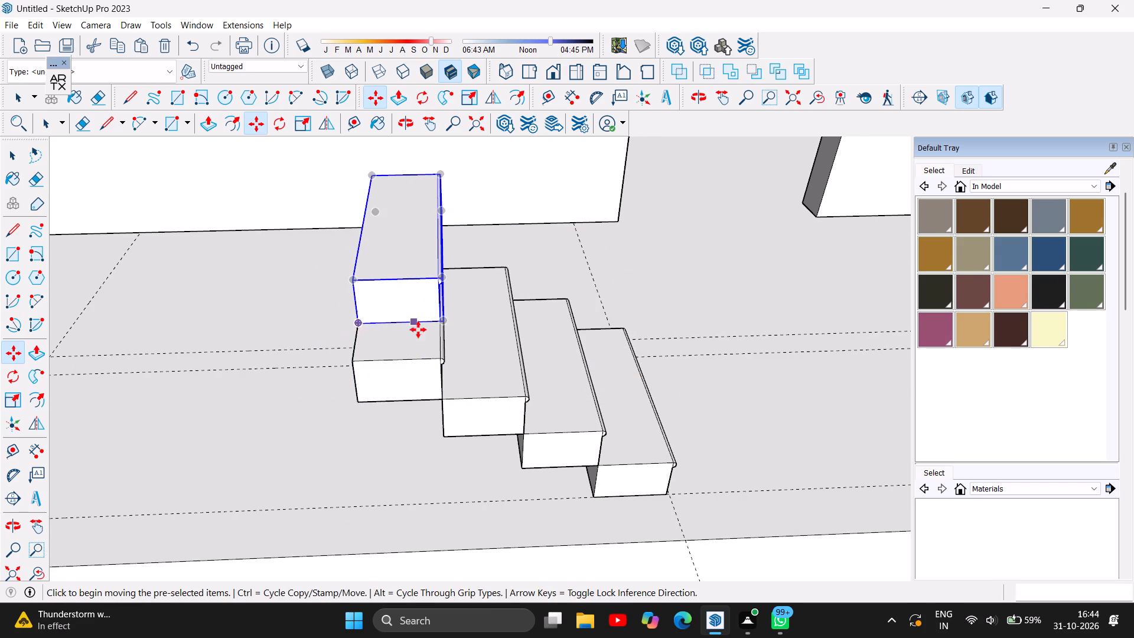
pyautogui.click(442, 320)
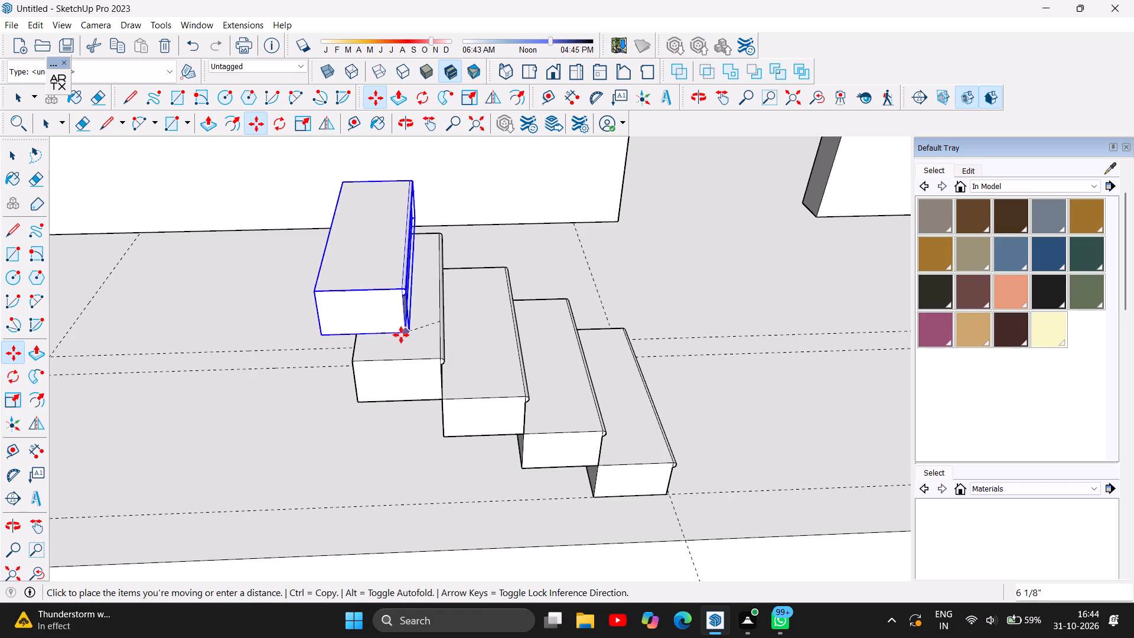
pyautogui.click(348, 366)
# Paste a sixth step and place its bottom nosing-side corner on the fifth step's rear top corner.
pyautogui.scroll(4, 356, 360)
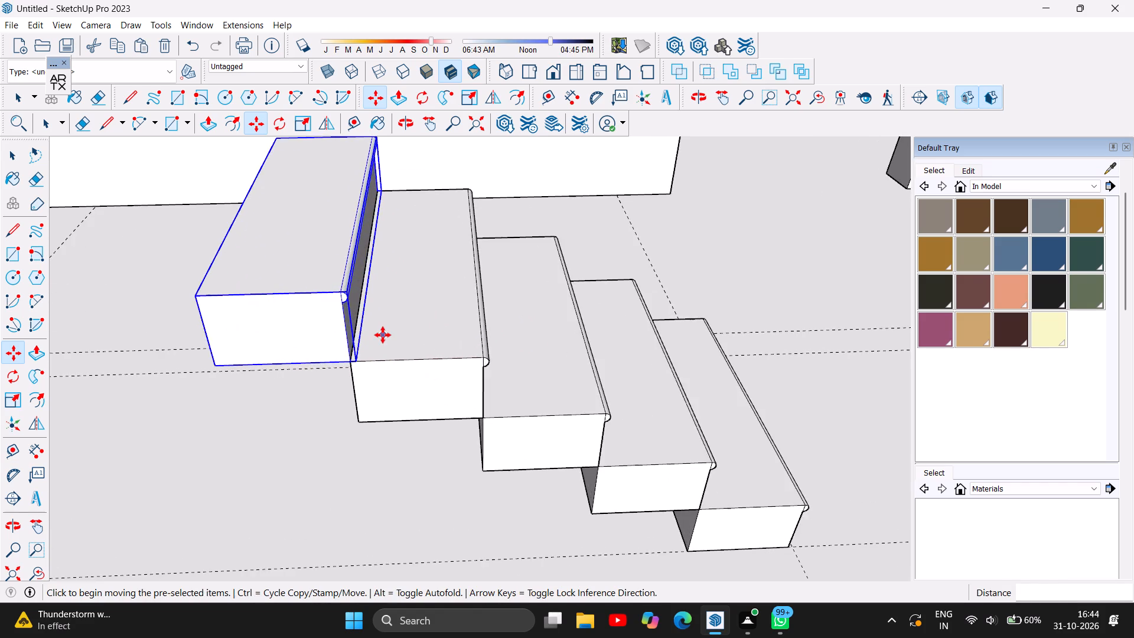
pyautogui.scroll(6, 383, 335)
pyautogui.scroll(1, 416, 373)
pyautogui.scroll(-5, 416, 373)
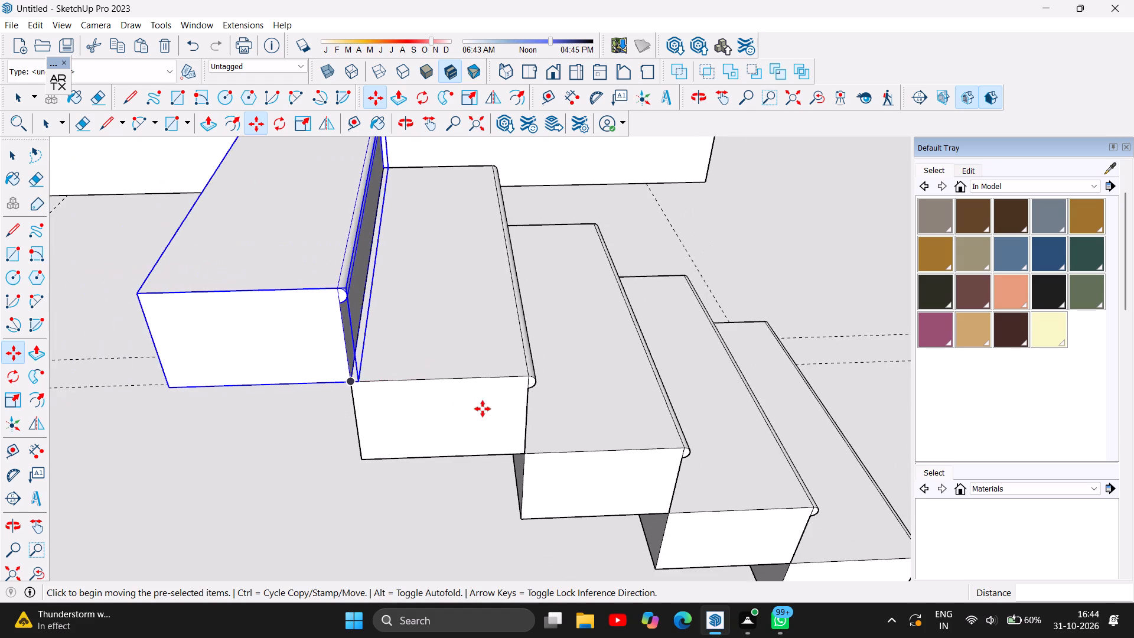
pyautogui.scroll(-6, 498, 418)
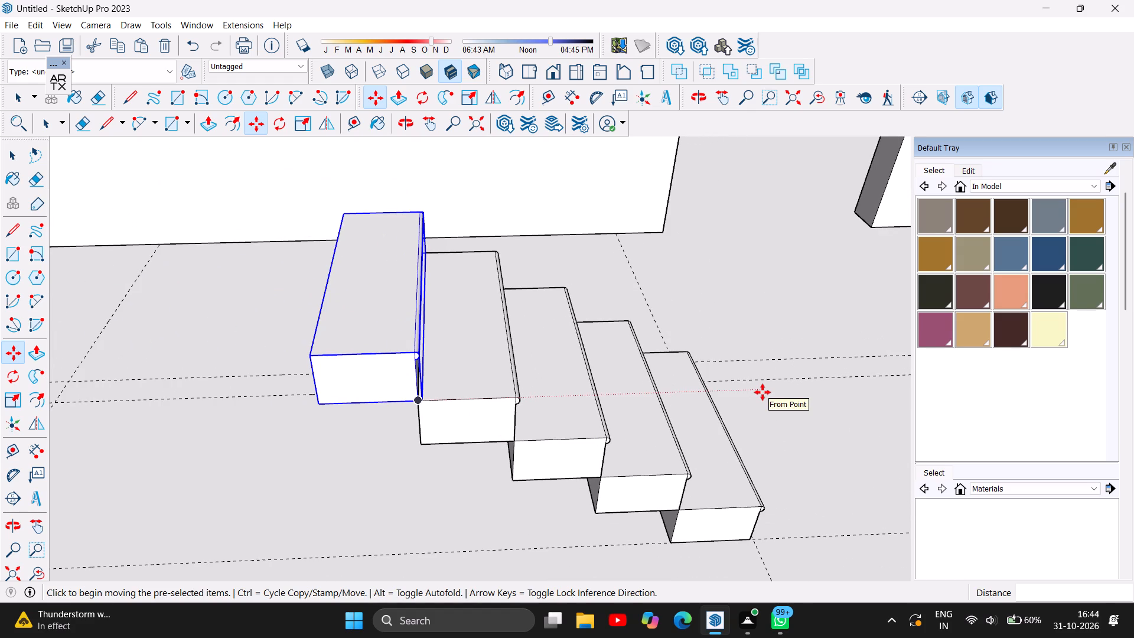
pyautogui.scroll(-3, 616, 494)
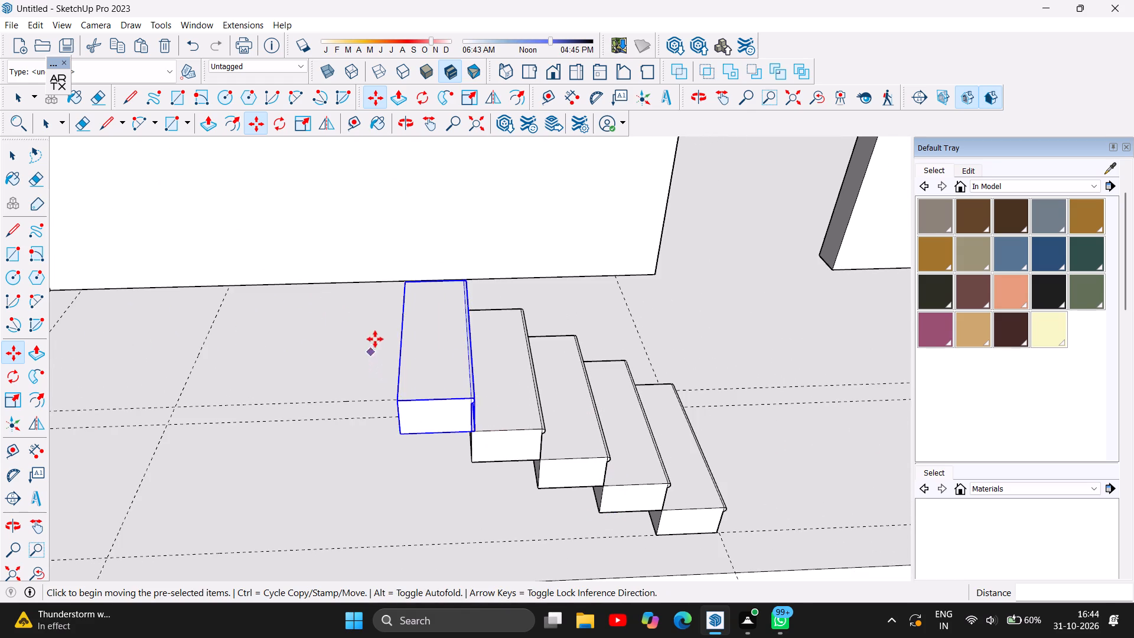
pyautogui.scroll(4, 377, 334)
pyautogui.scroll(-1, 251, 313)
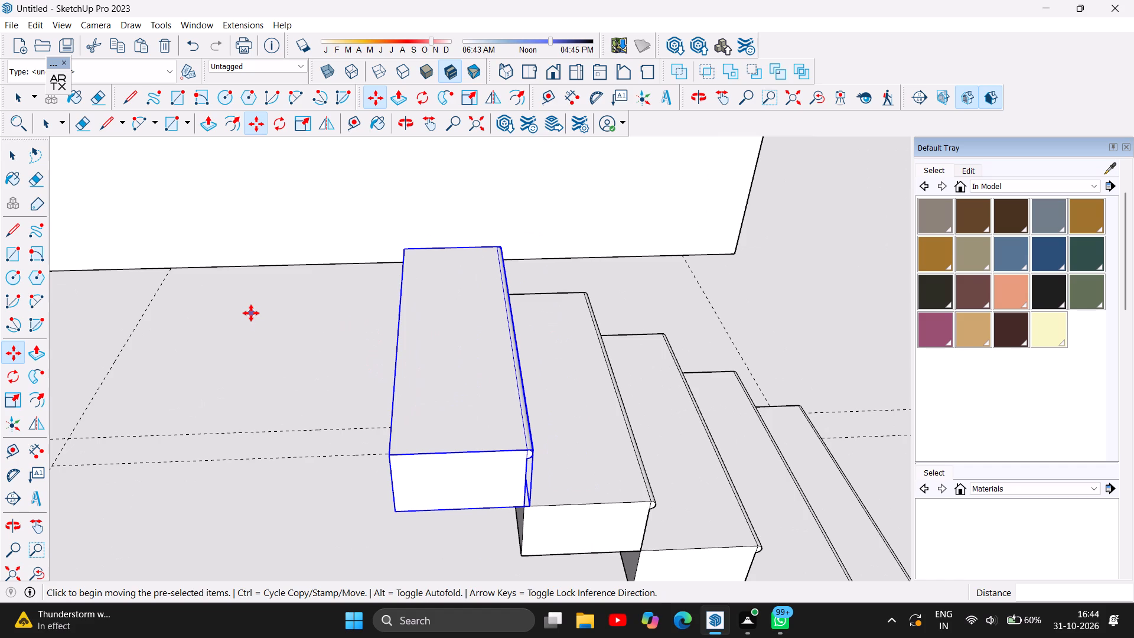
pyautogui.hotkey('ctrl', 'v')
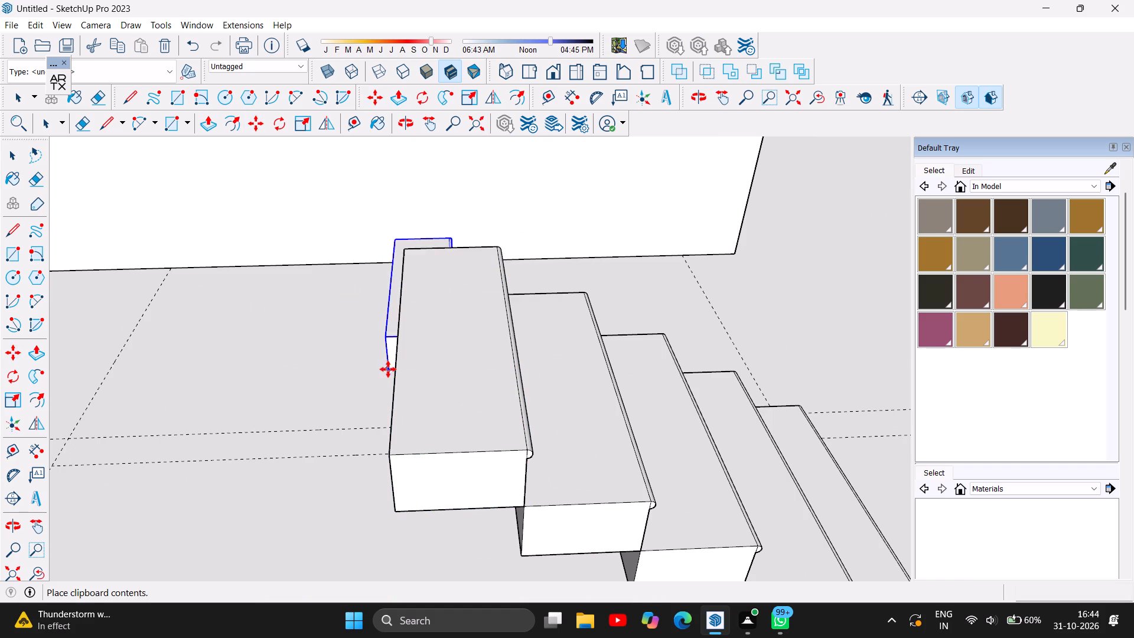
pyautogui.click(418, 338)
pyautogui.click(529, 337)
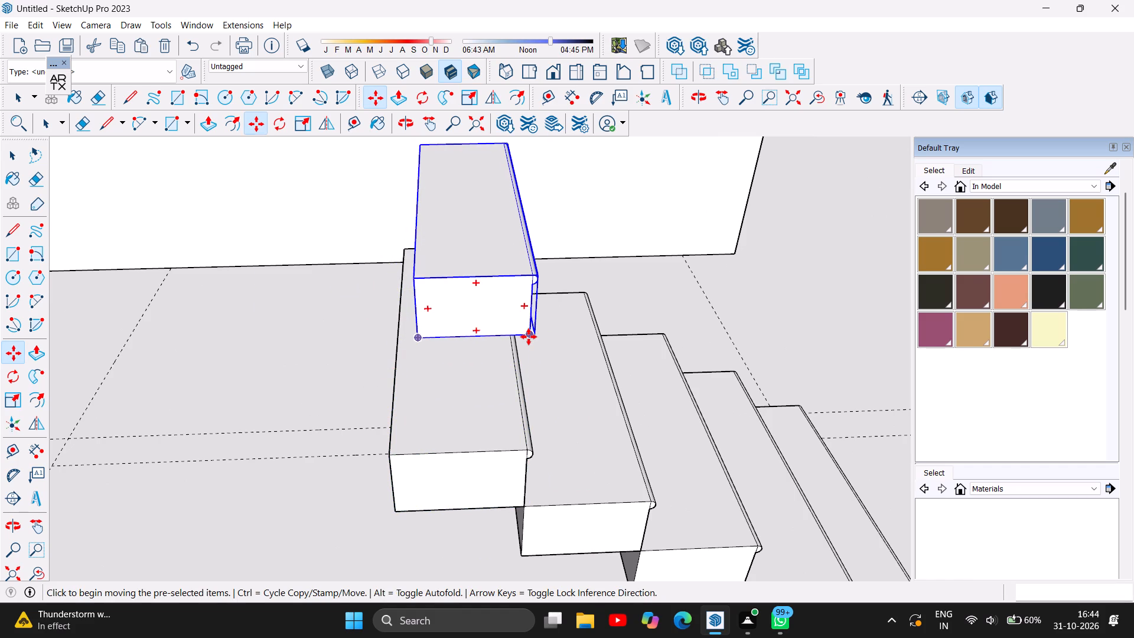
pyautogui.click(392, 454)
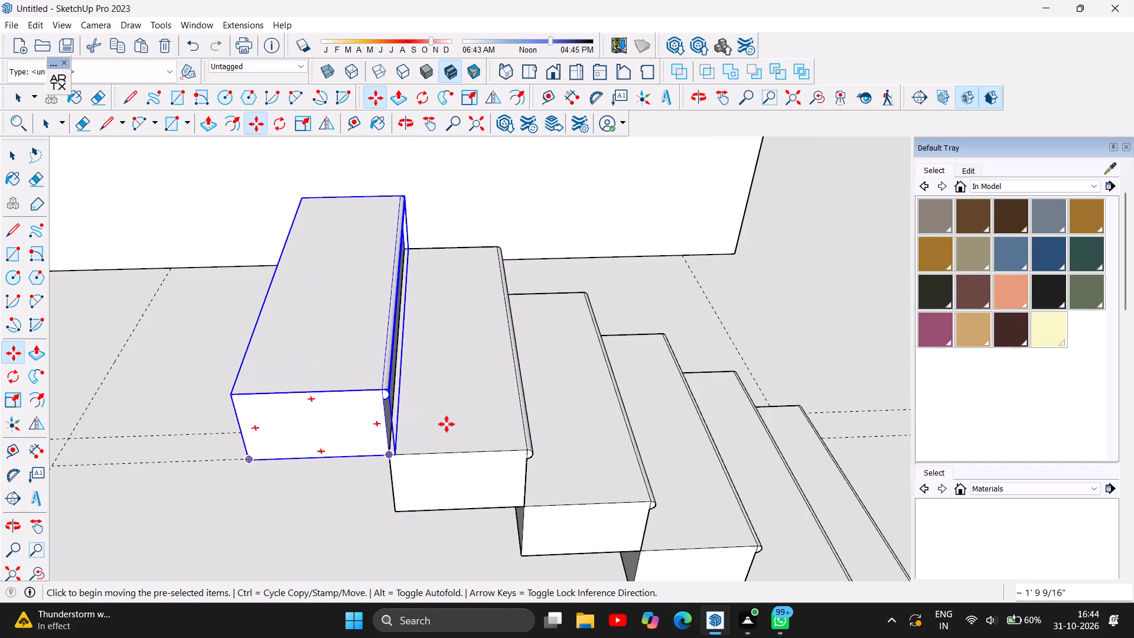
# Paste a seventh step and move it by its riser's bottom corner onto the sixth step's rear top corner.
pyautogui.scroll(-5, 561, 389)
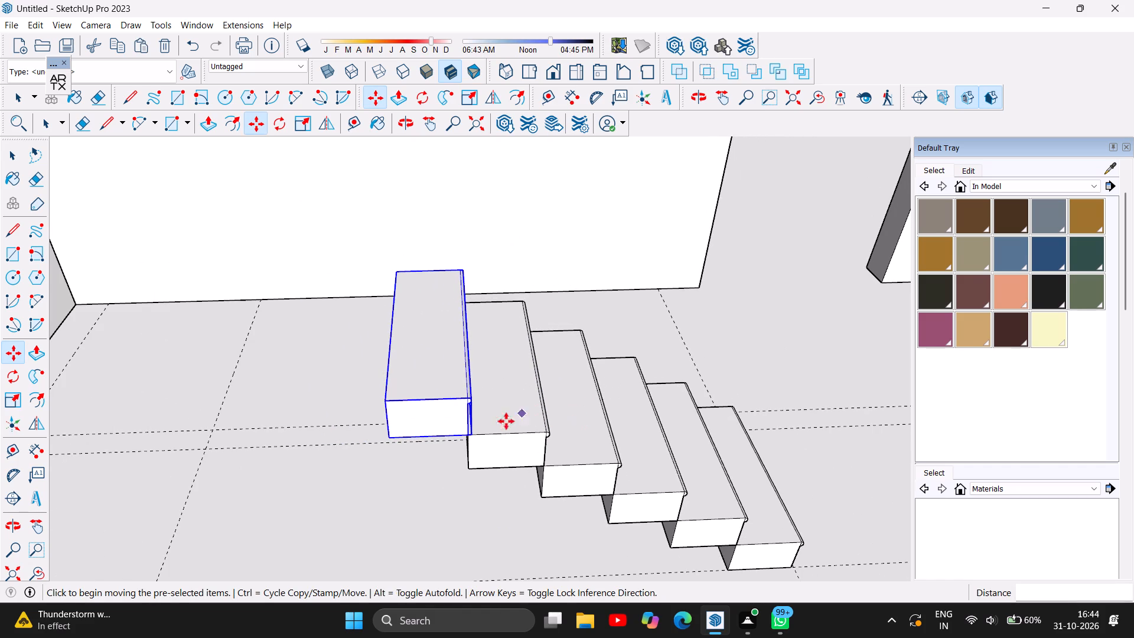
pyautogui.hotkey('ctrl', 'v')
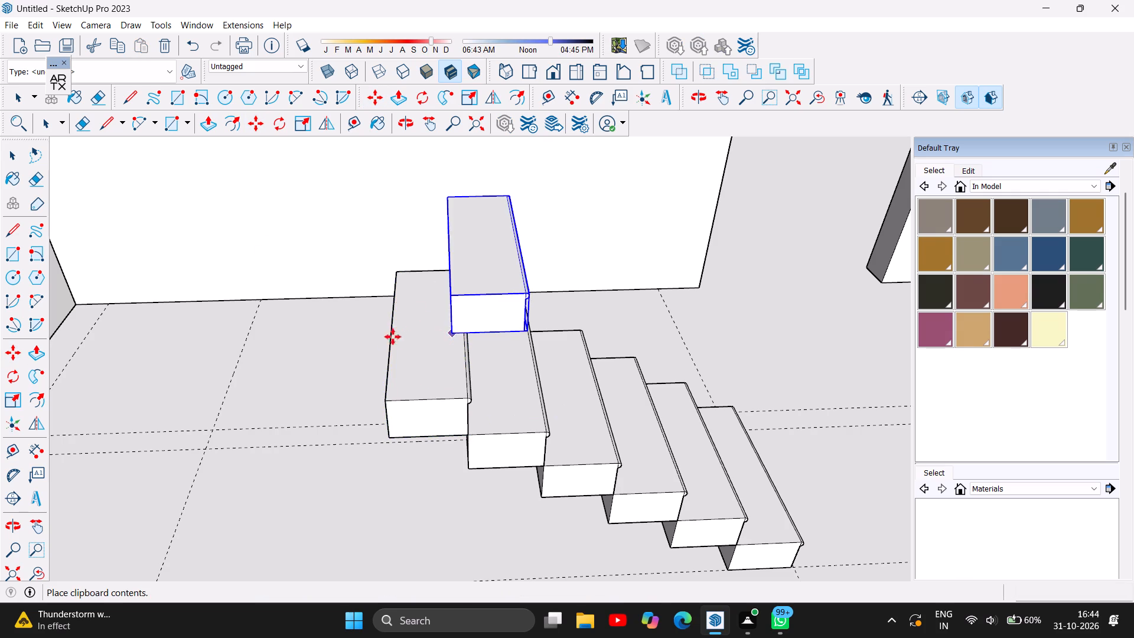
pyautogui.click(408, 335)
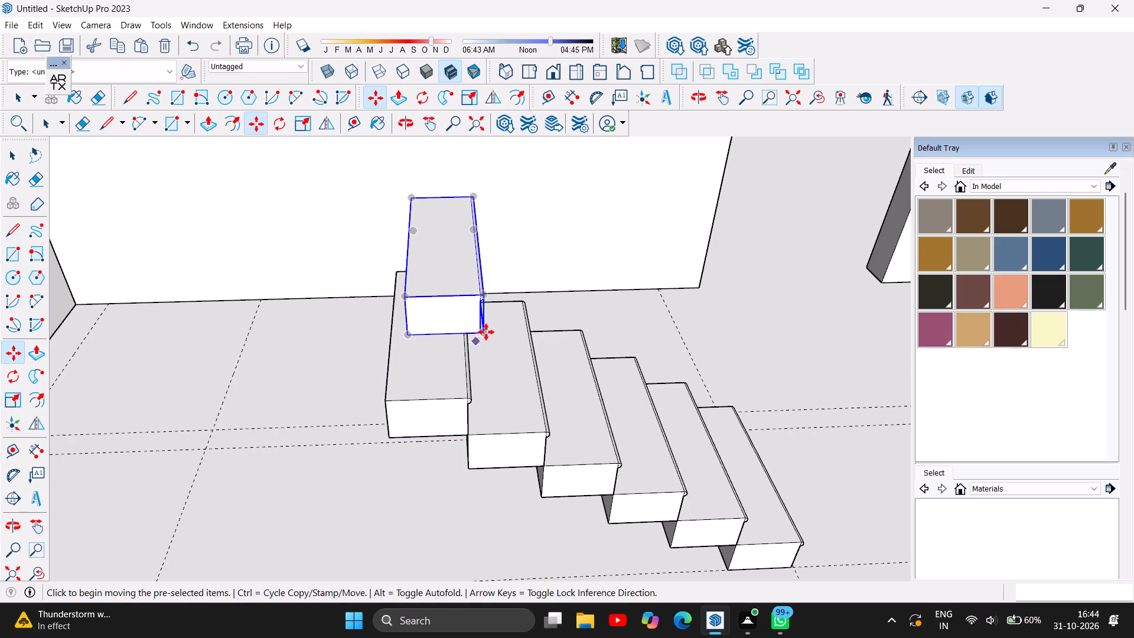
pyautogui.scroll(7, 487, 342)
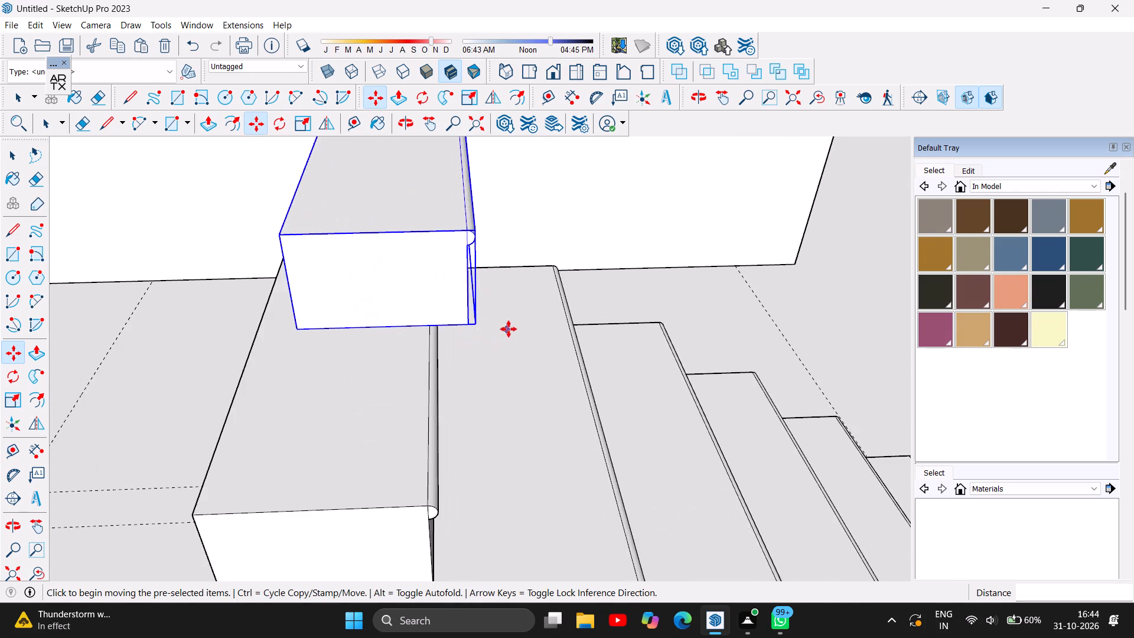
pyautogui.scroll(4, 510, 328)
pyautogui.click(434, 320)
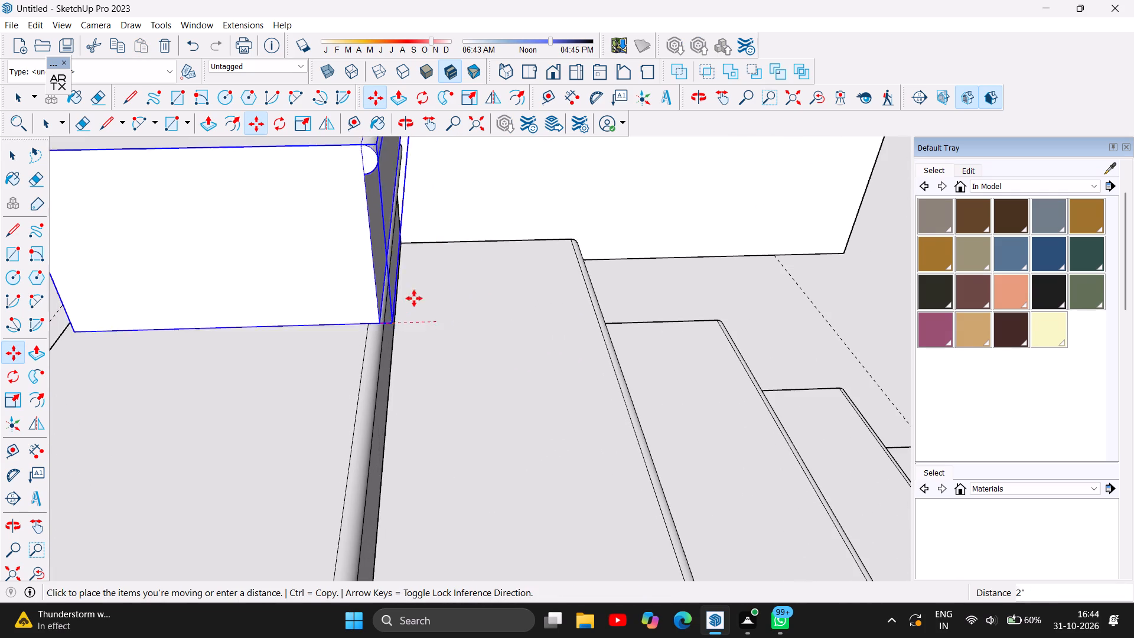
pyautogui.scroll(-7, 414, 298)
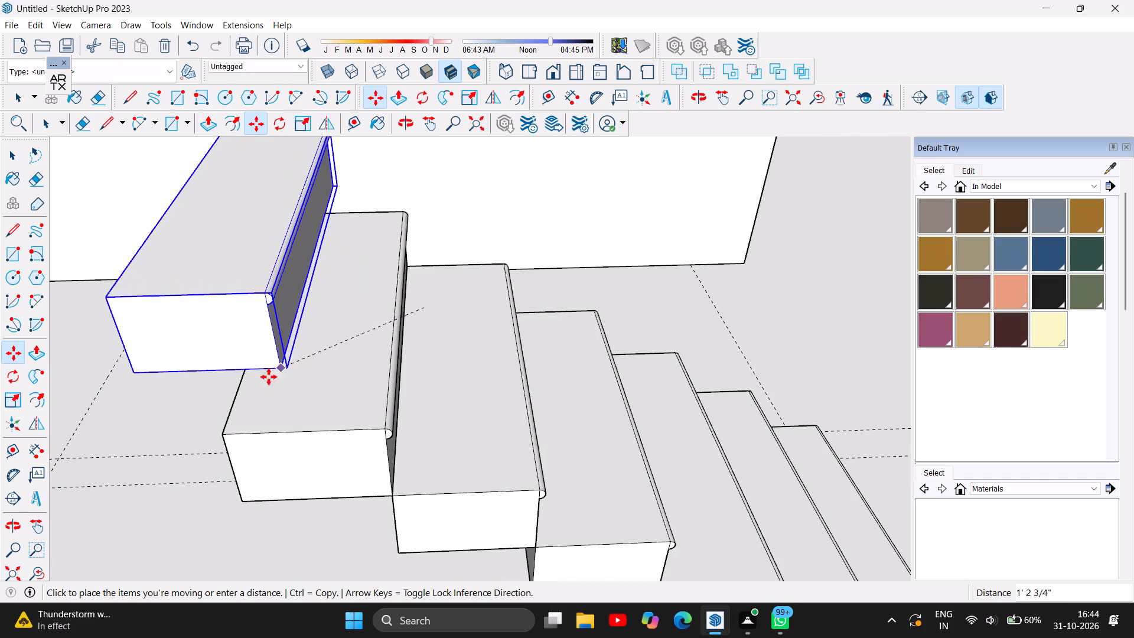
pyautogui.click(227, 430)
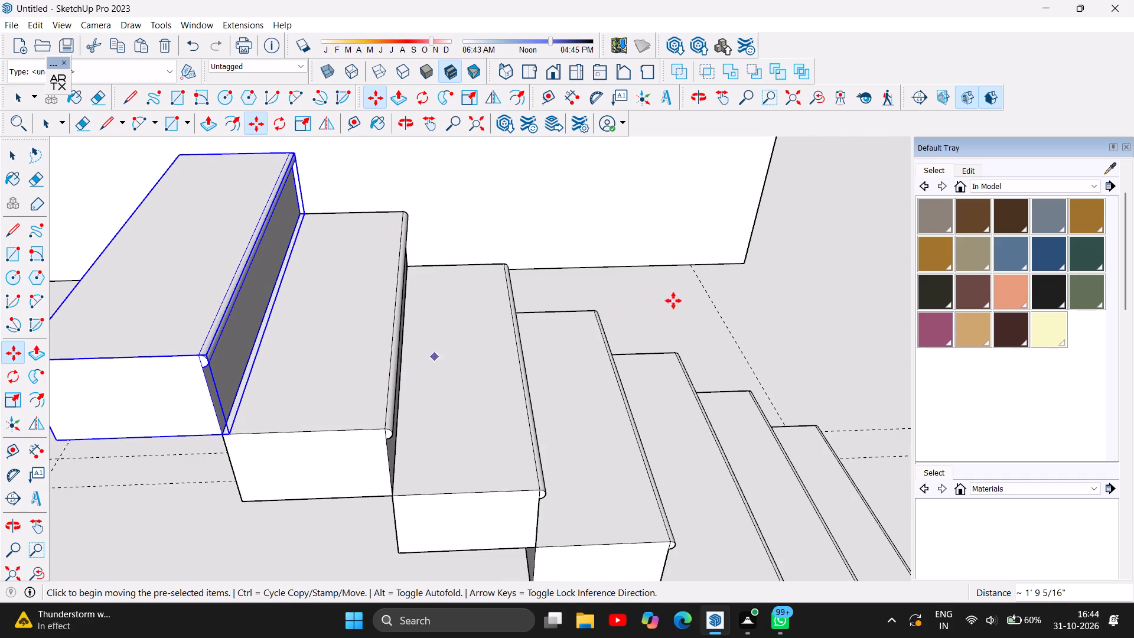
# Paste an eighth step and align its bottom nosing-side corner with the seventh step's rear top corner.
pyautogui.scroll(-6, 698, 298)
pyautogui.scroll(3, 522, 292)
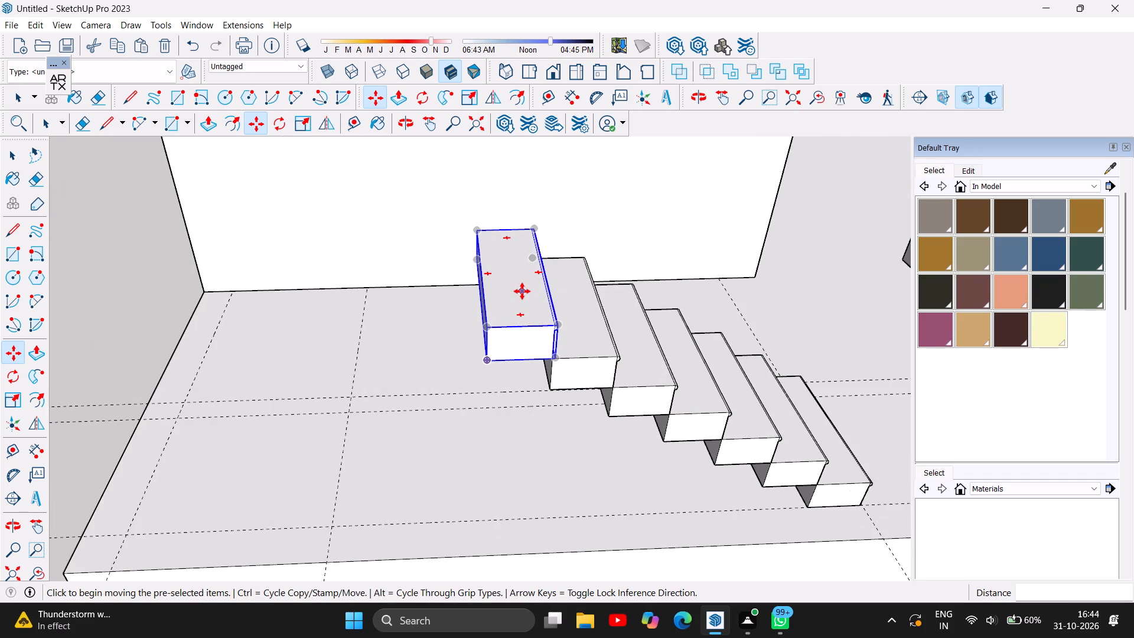
pyautogui.hotkey('ctrl', 'v')
pyautogui.click(482, 296)
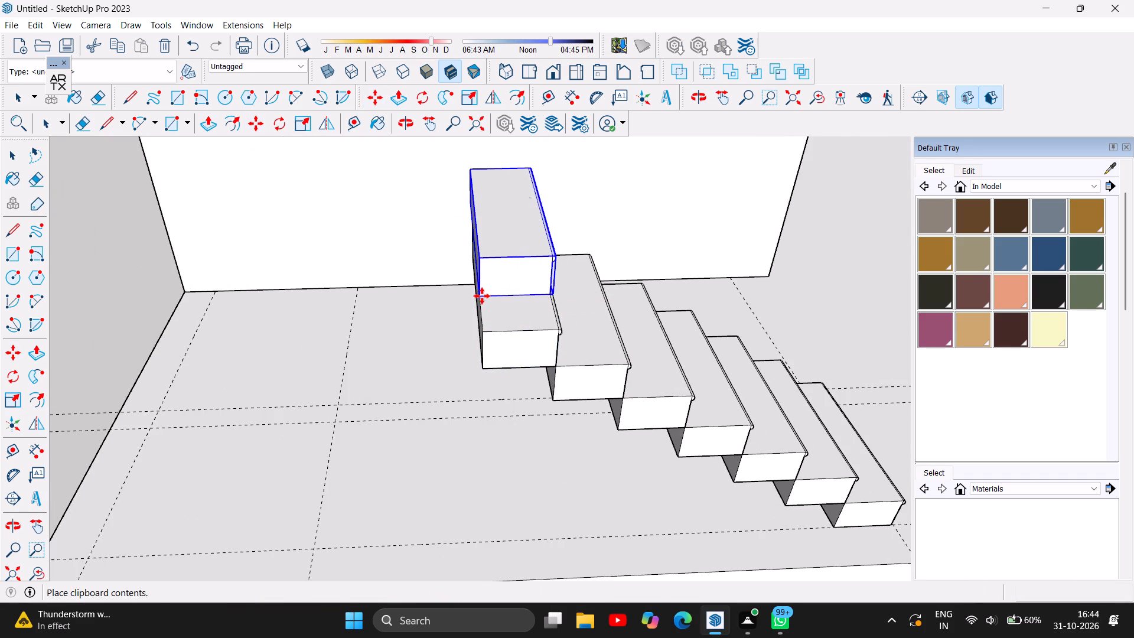
pyautogui.click(551, 295)
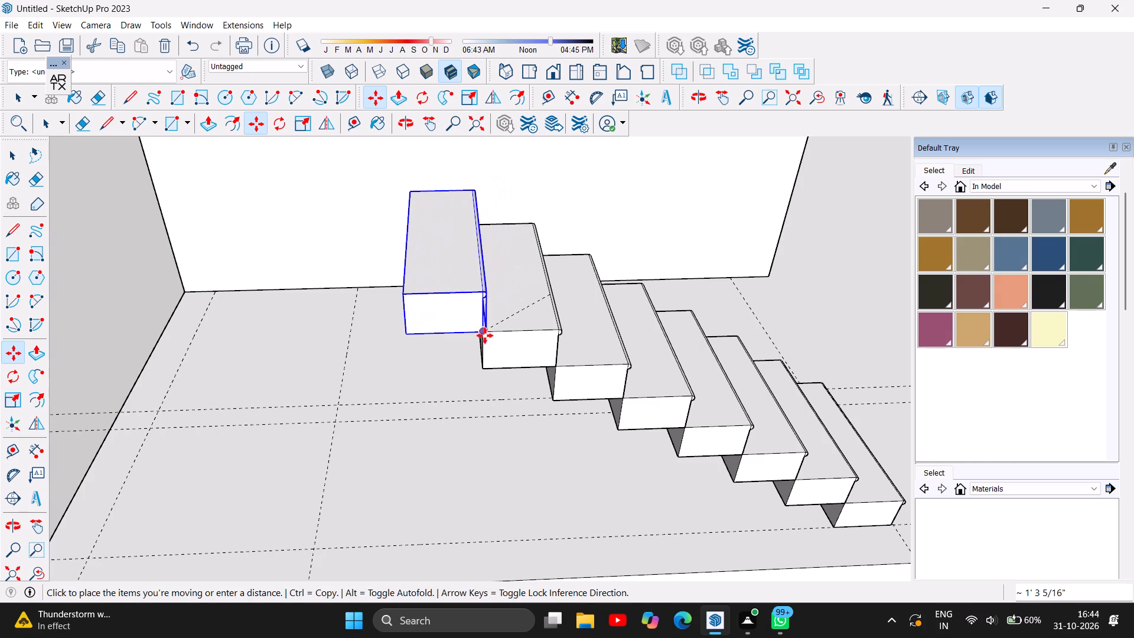
pyautogui.click(483, 336)
# Paste a ninth step and place its riser's bottom corner on the eighth step's rear top corner.
pyautogui.scroll(-3, 295, 410)
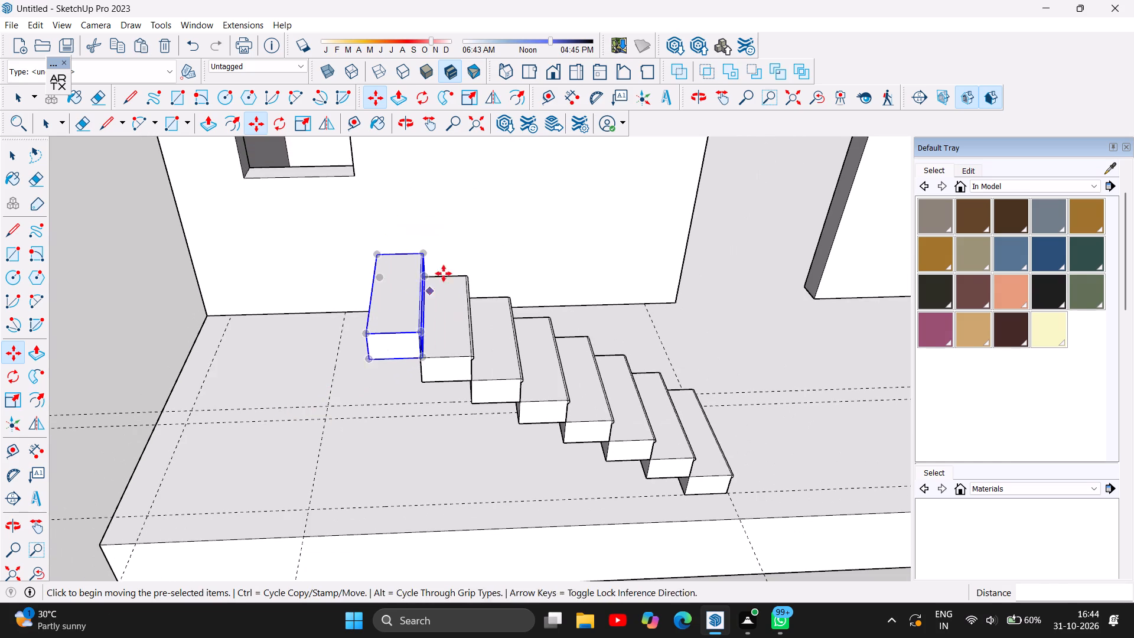
pyautogui.scroll(3, 499, 253)
pyautogui.scroll(3, 190, 368)
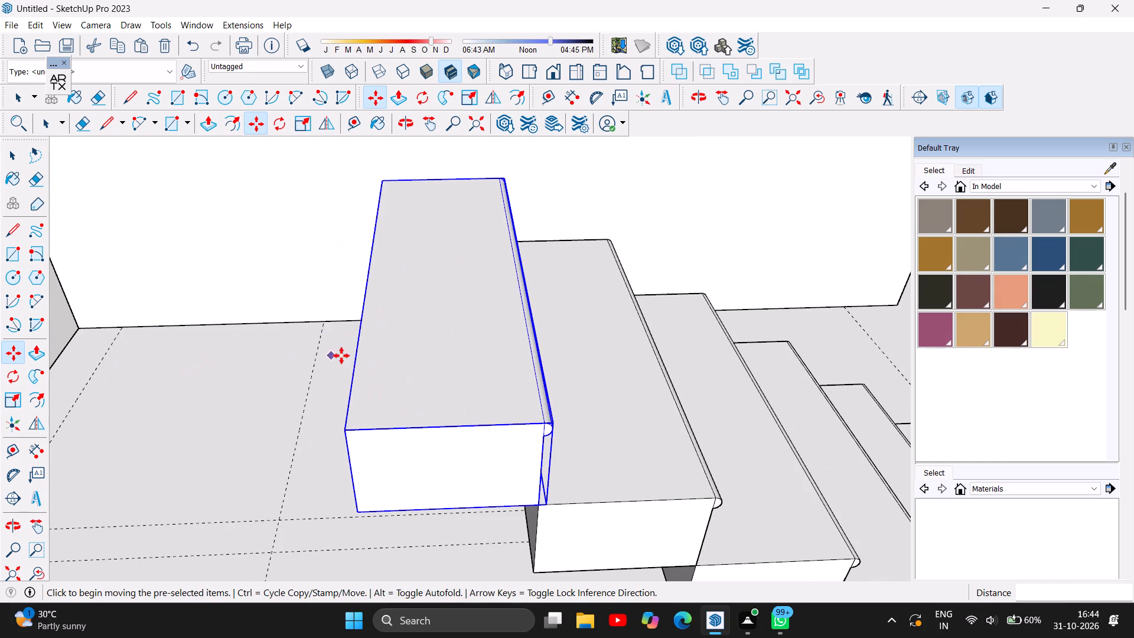
pyautogui.hotkey('ctrl', 'v')
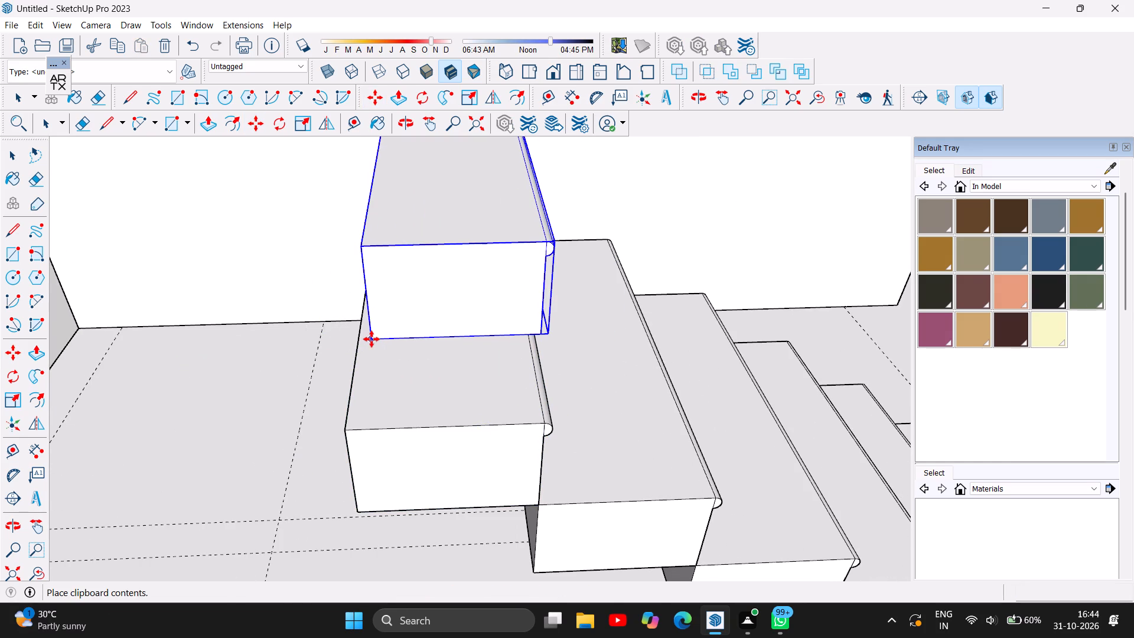
pyautogui.click(372, 339)
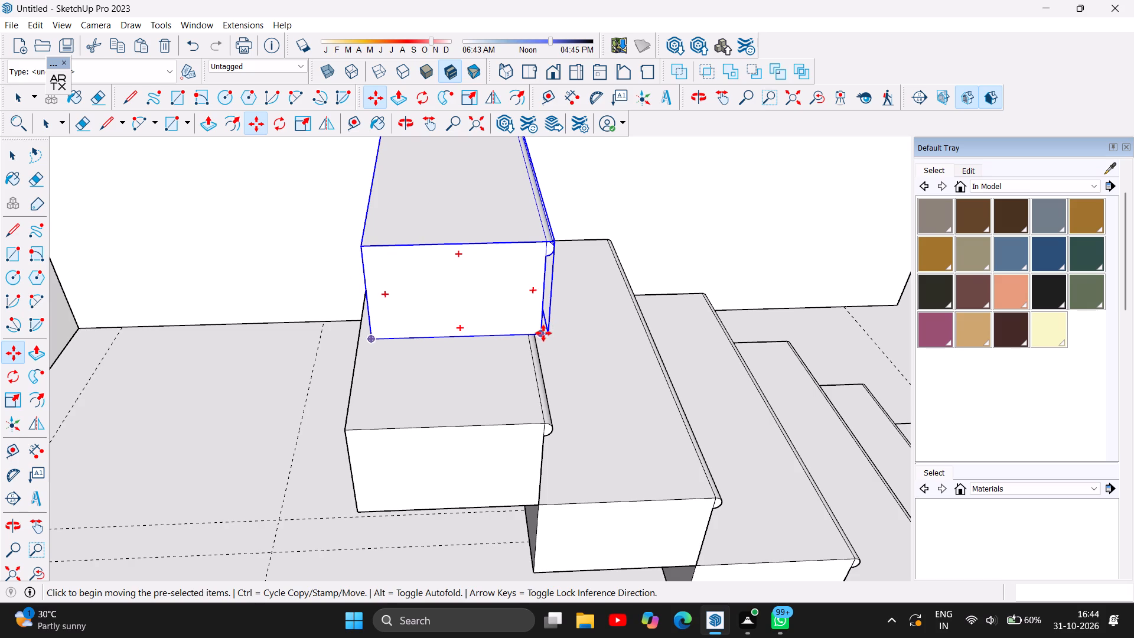
pyautogui.click(543, 333)
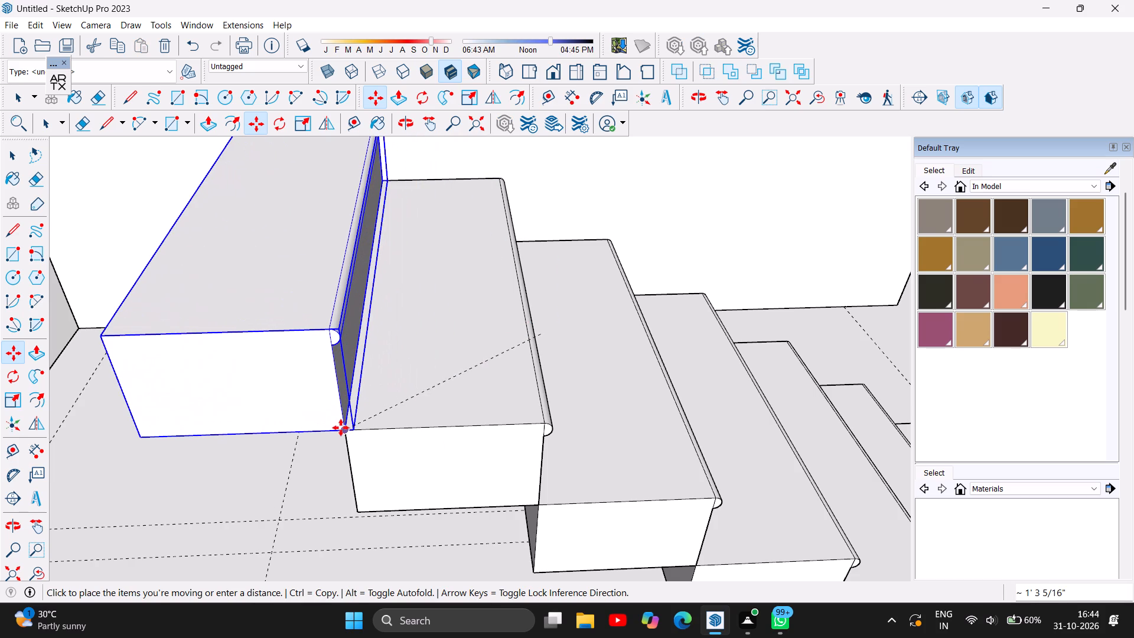
pyautogui.click(341, 428)
# Paste a tenth step and move its bottom nosing-side corner onto the ninth step's rear top corner.
pyautogui.scroll(-9, 540, 386)
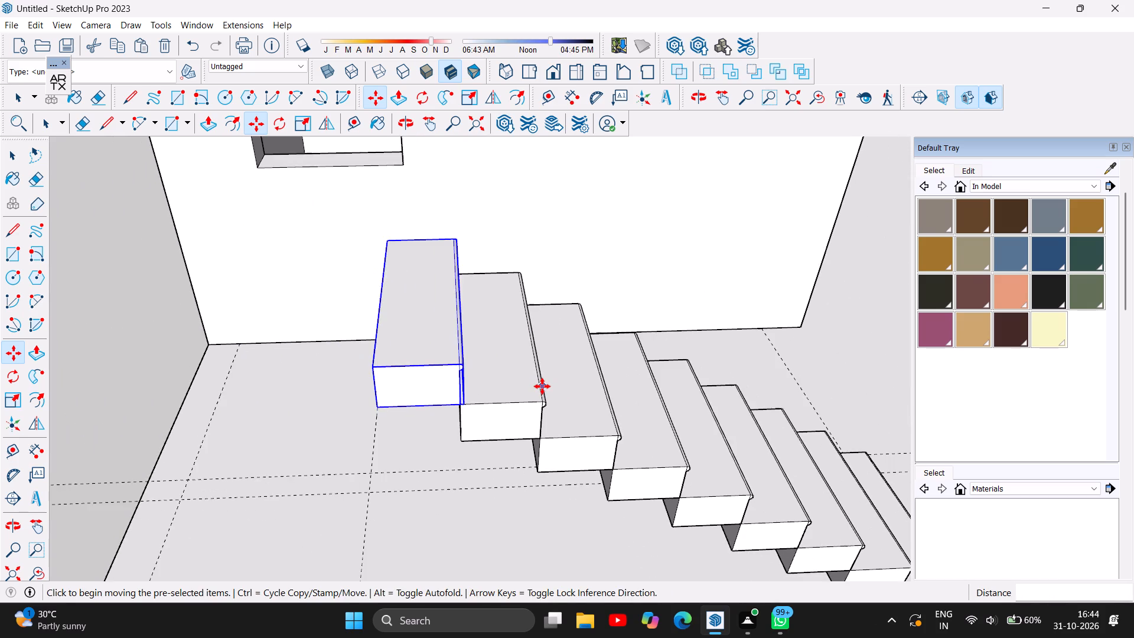
pyautogui.scroll(-7, 542, 386)
pyautogui.scroll(6, 423, 427)
pyautogui.scroll(-1, 389, 333)
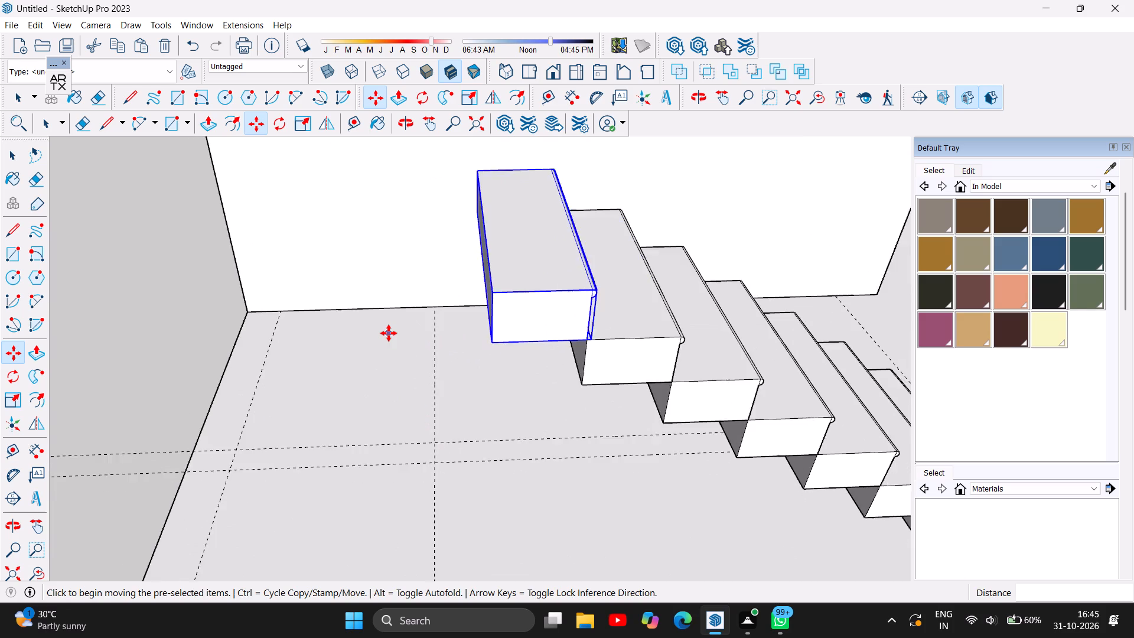
pyautogui.scroll(-12, 389, 333)
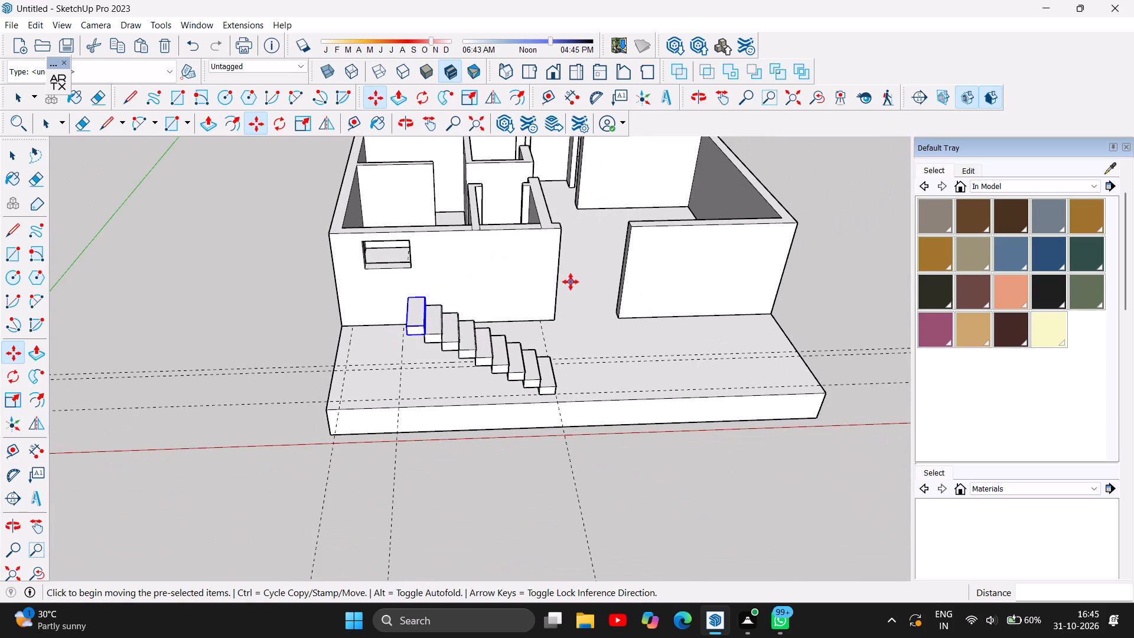
pyautogui.hotkey('ctrl', 'v')
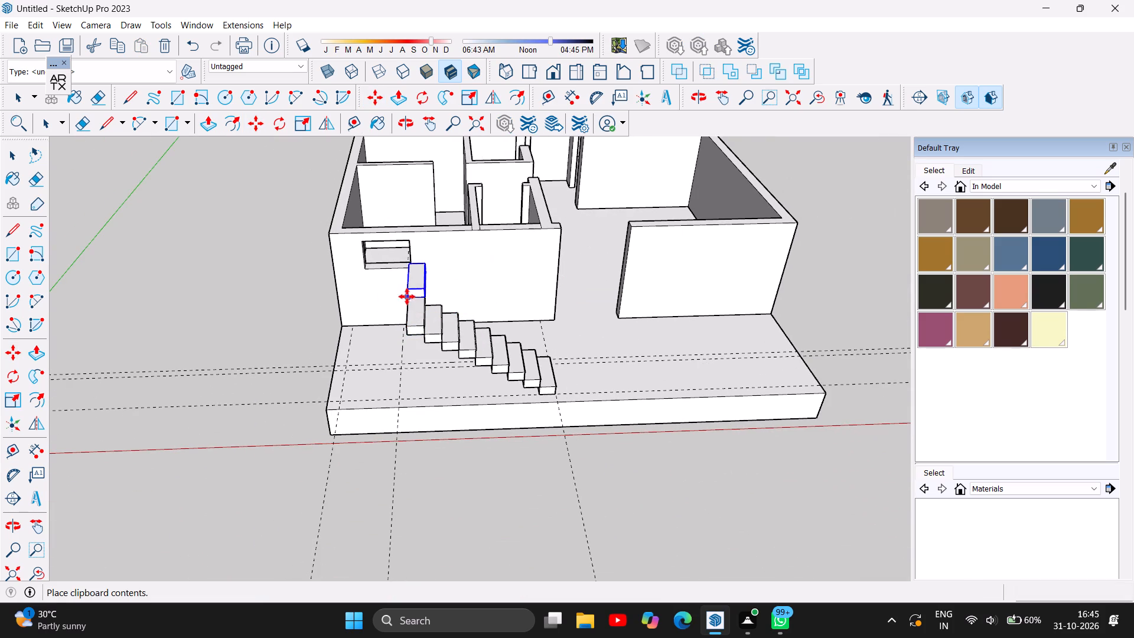
pyautogui.click(408, 304)
pyautogui.scroll(3, 455, 281)
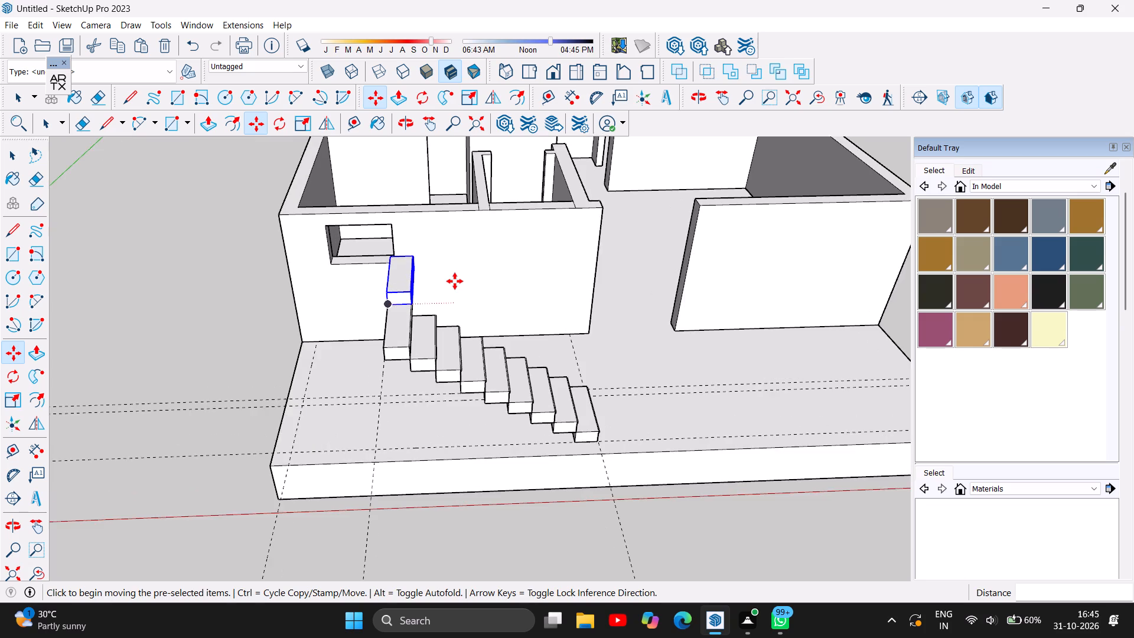
pyautogui.scroll(8, 424, 296)
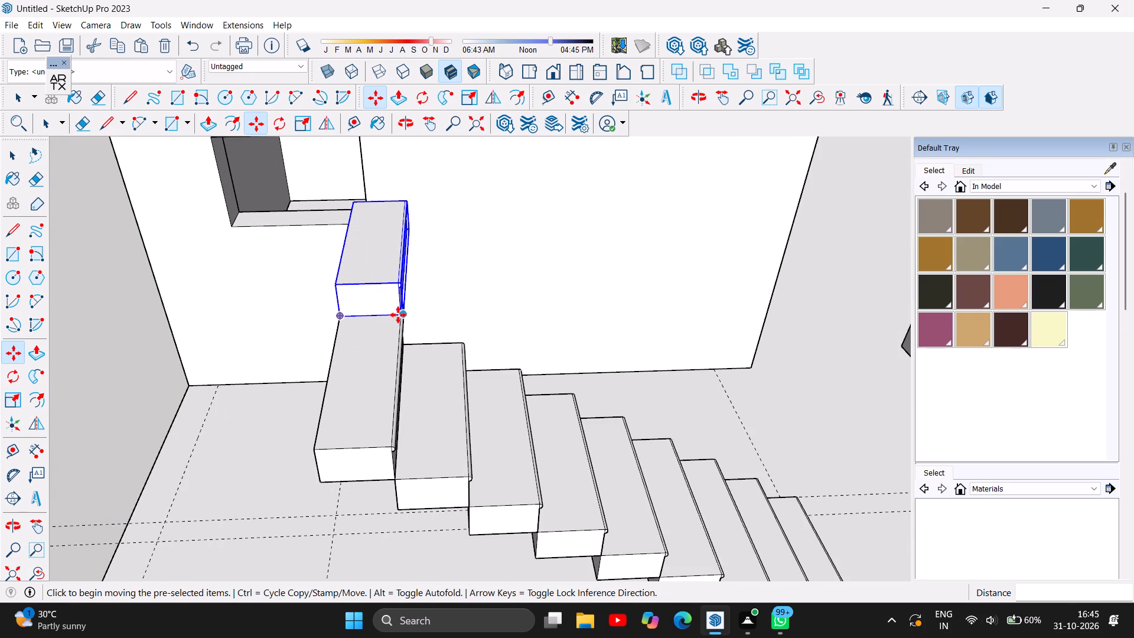
pyautogui.click(403, 313)
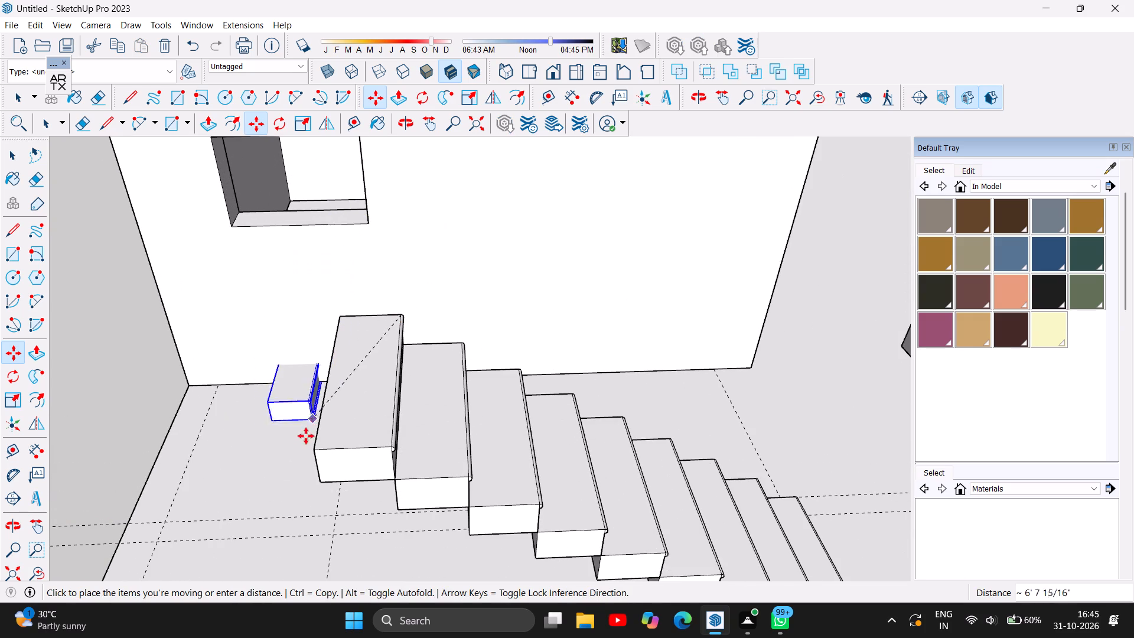
pyautogui.click(312, 450)
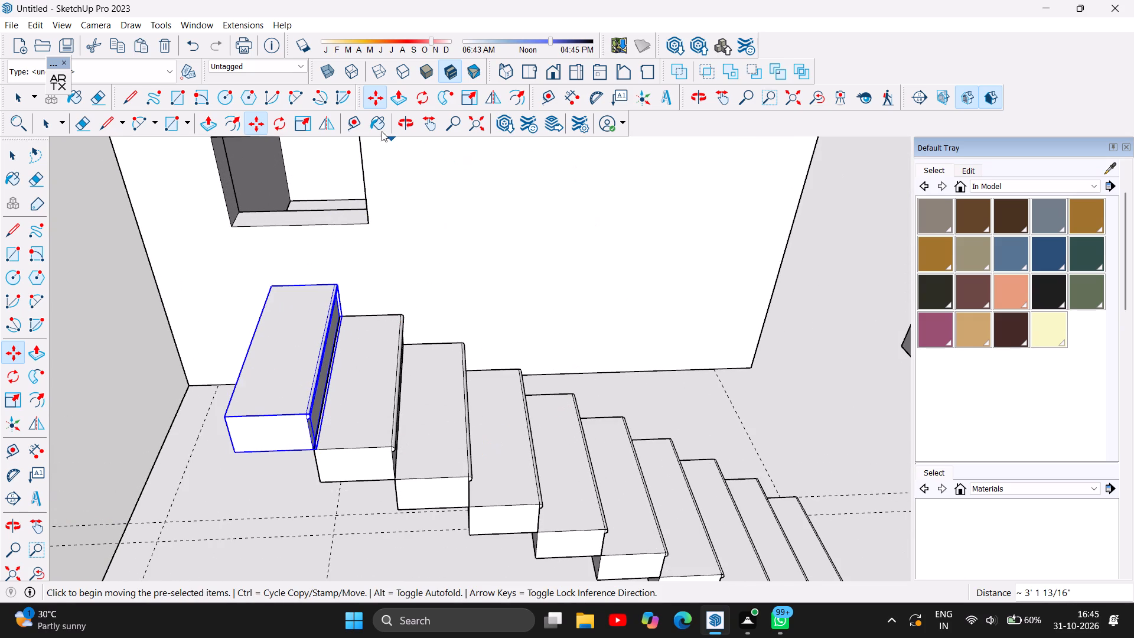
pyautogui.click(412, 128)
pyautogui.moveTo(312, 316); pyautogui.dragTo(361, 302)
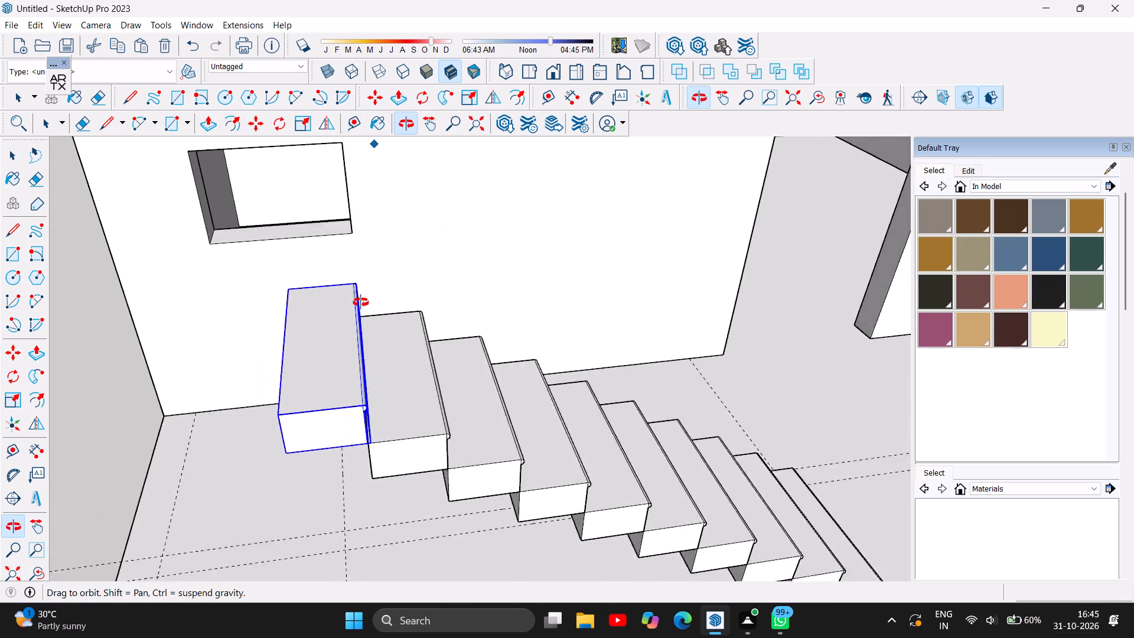
# Examine the stacked staircase flight from below, behind and over the house walls.
pyautogui.moveTo(361, 302); pyautogui.dragTo(340, 137)
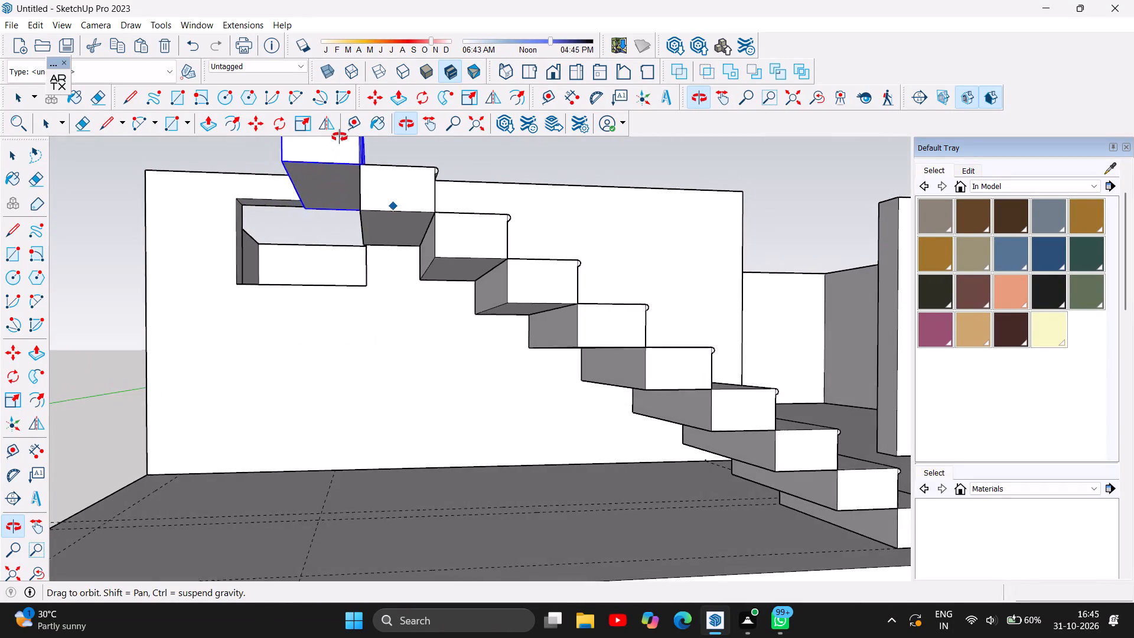
pyautogui.moveTo(340, 137); pyautogui.dragTo(619, 362)
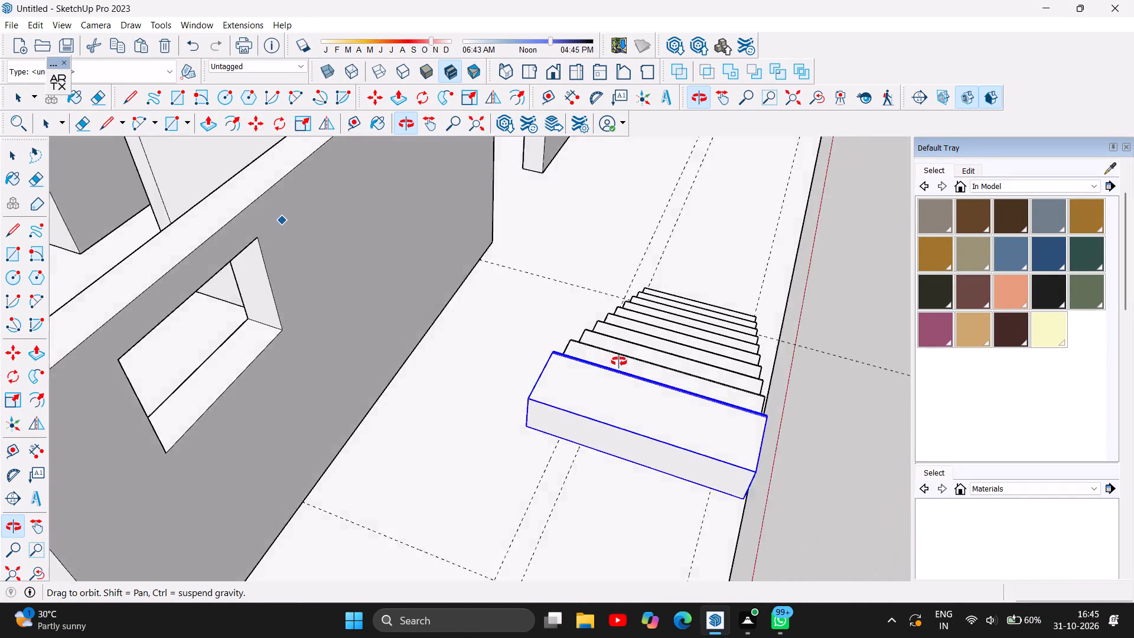
pyautogui.moveTo(619, 362); pyautogui.dragTo(919, 315)
pyautogui.moveTo(654, 341); pyautogui.dragTo(828, 354)
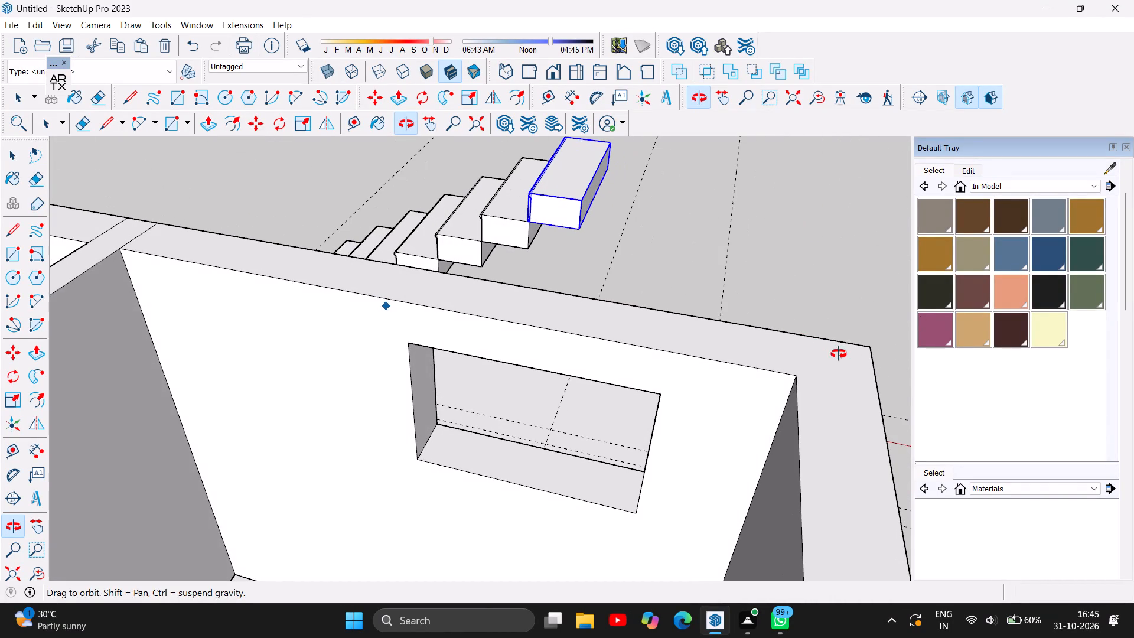
pyautogui.moveTo(585, 282); pyautogui.dragTo(655, 134)
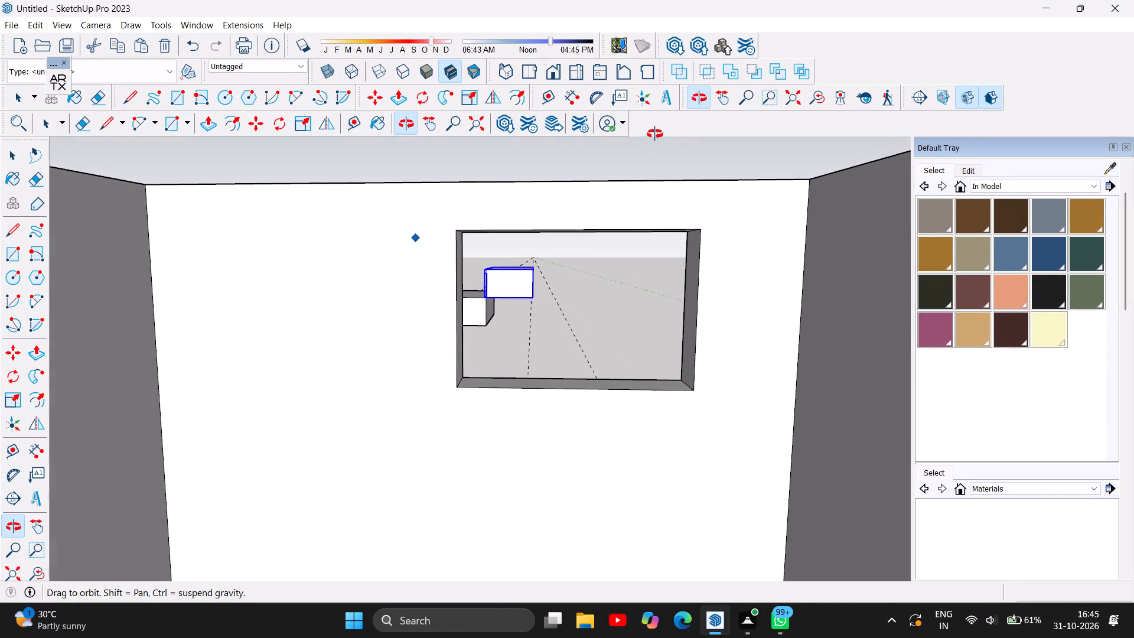
pyautogui.moveTo(655, 134); pyautogui.dragTo(268, 370)
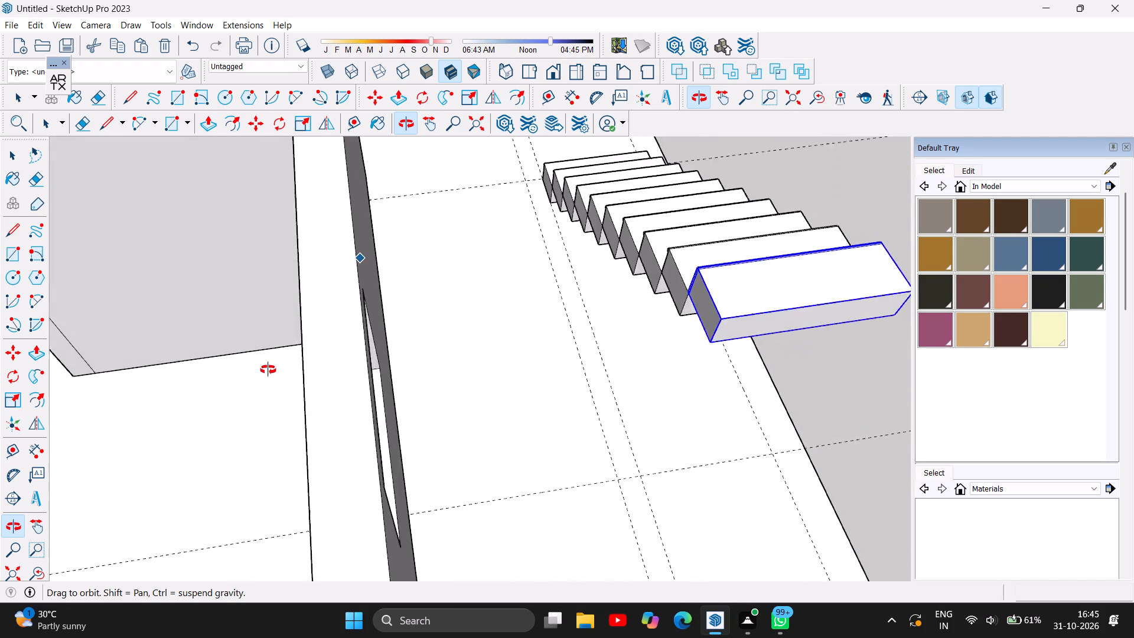
pyautogui.moveTo(268, 370); pyautogui.dragTo(0, 219)
pyautogui.moveTo(300, 364); pyautogui.dragTo(507, 421)
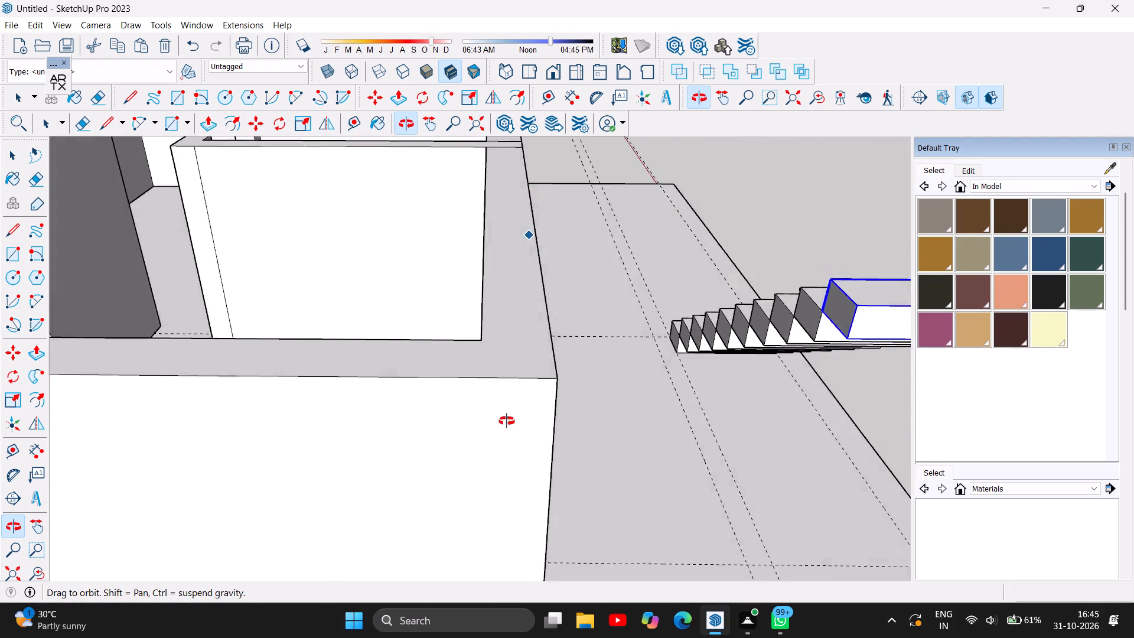
pyautogui.moveTo(507, 421); pyautogui.dragTo(362, 400)
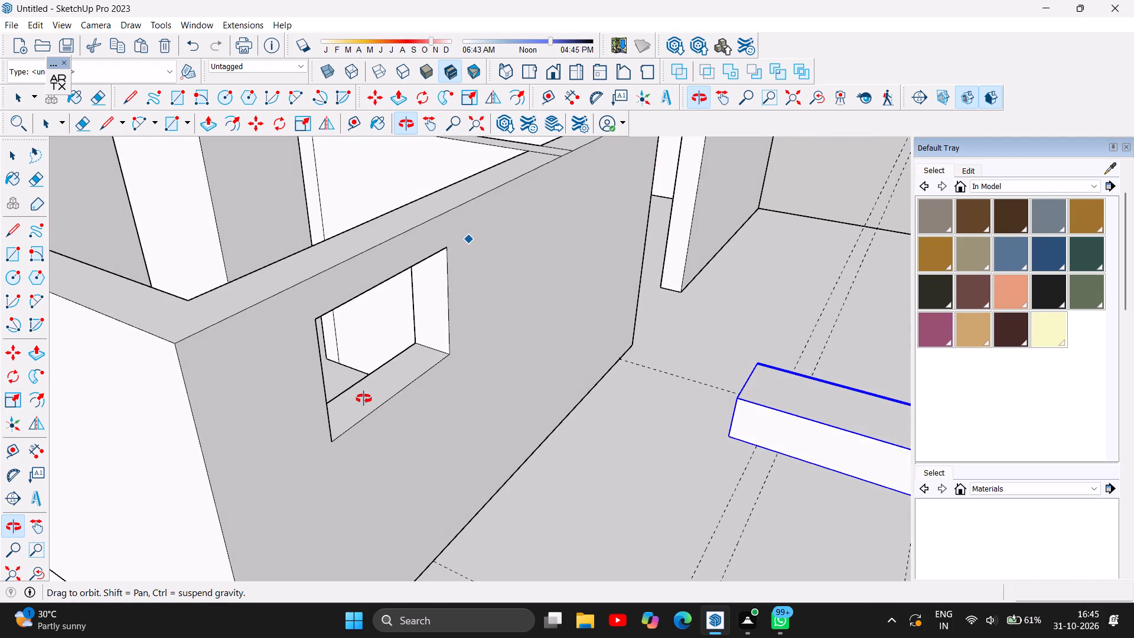
# Create a guide line 3' from the existing lengthwise porch guide, offset towards the house wall.
pyautogui.scroll(-9, 516, 385)
pyautogui.scroll(1, 575, 528)
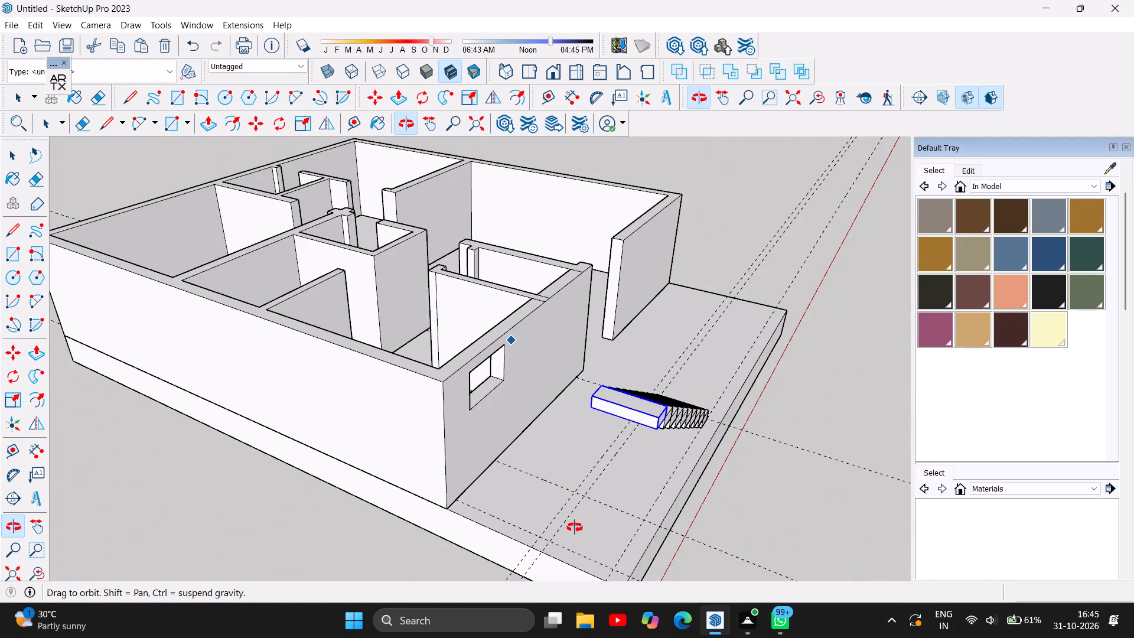
pyautogui.scroll(2, 575, 528)
pyautogui.press('t')
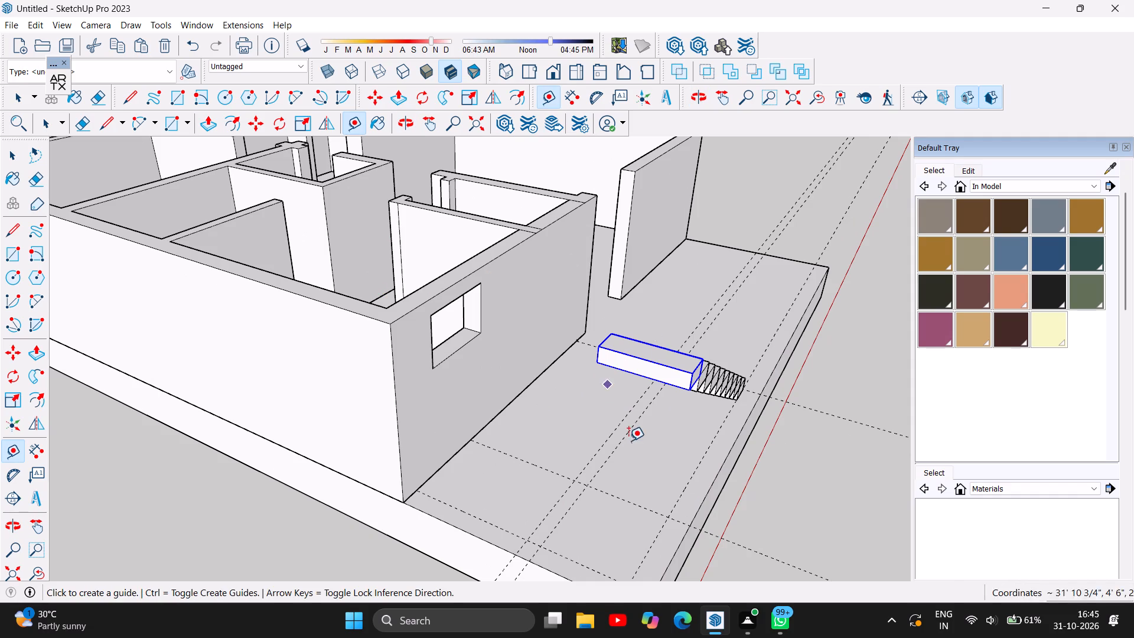
pyautogui.click(600, 445)
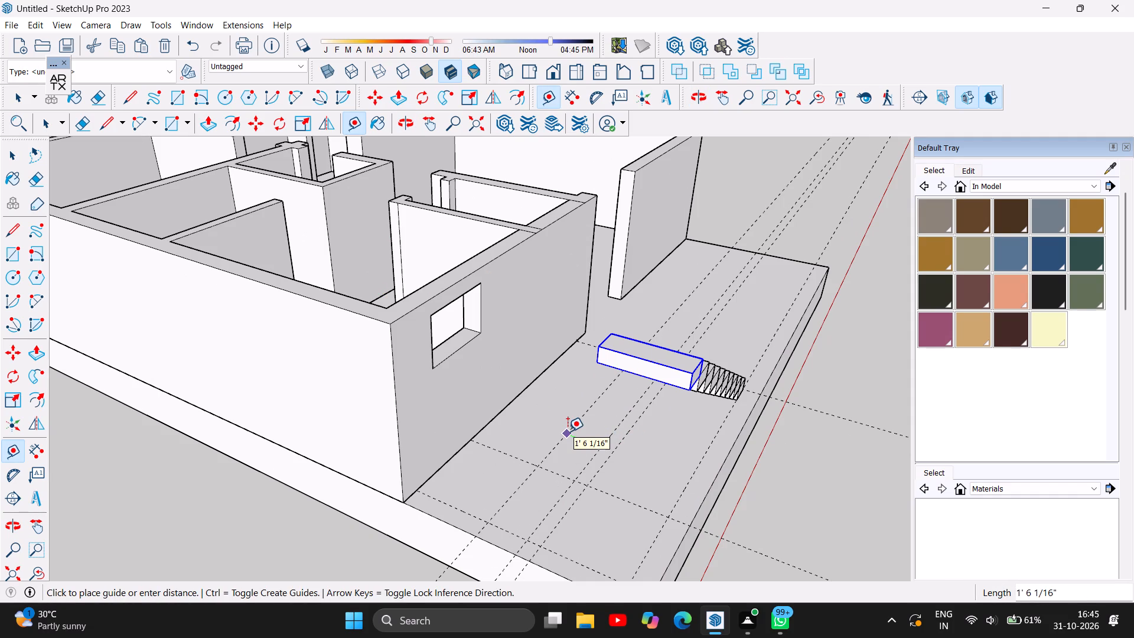
pyautogui.write("3'")
pyautogui.press('Return')
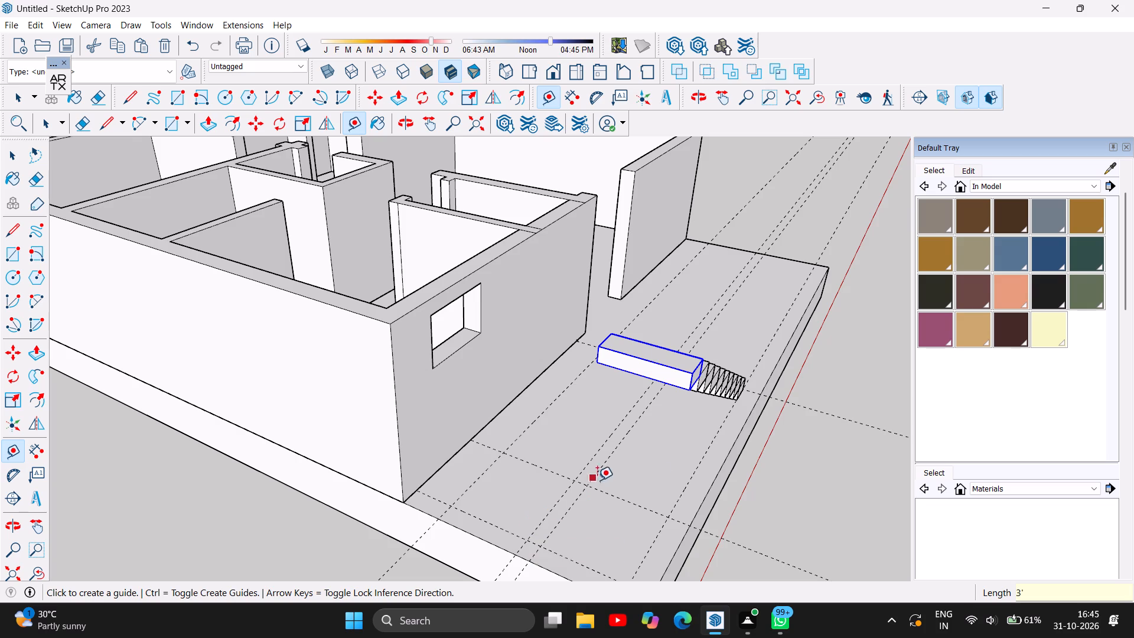
# Draw a 6' 6" by 3' 6" rectangle between the guide intersections on the porch floor, near the end beyond the top step.
pyautogui.scroll(-1, 664, 483)
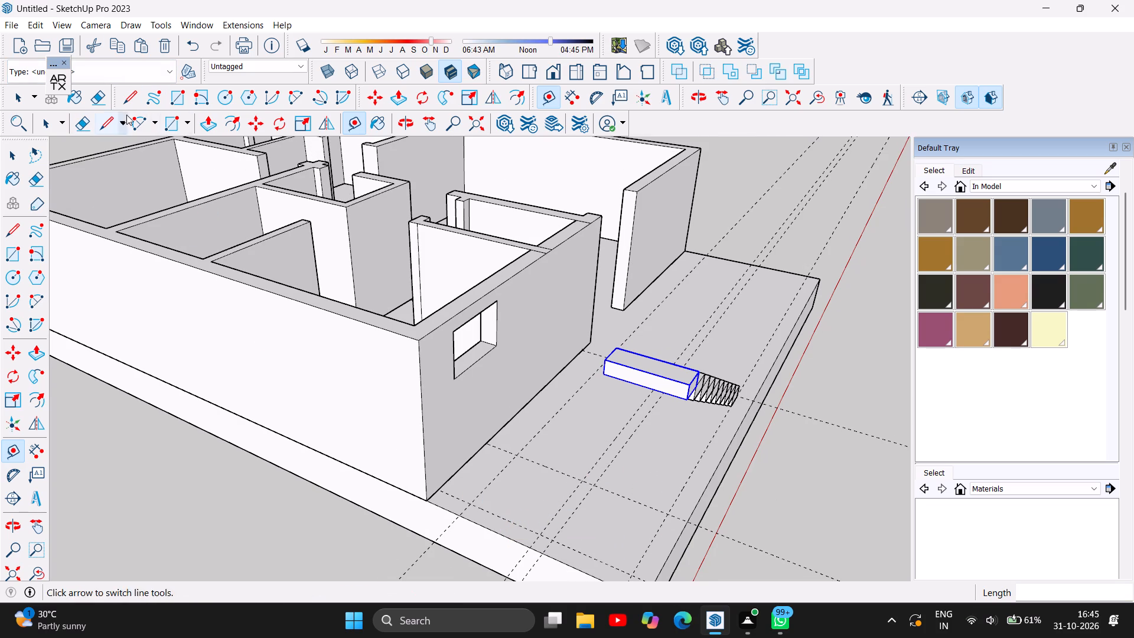
pyautogui.click(180, 98)
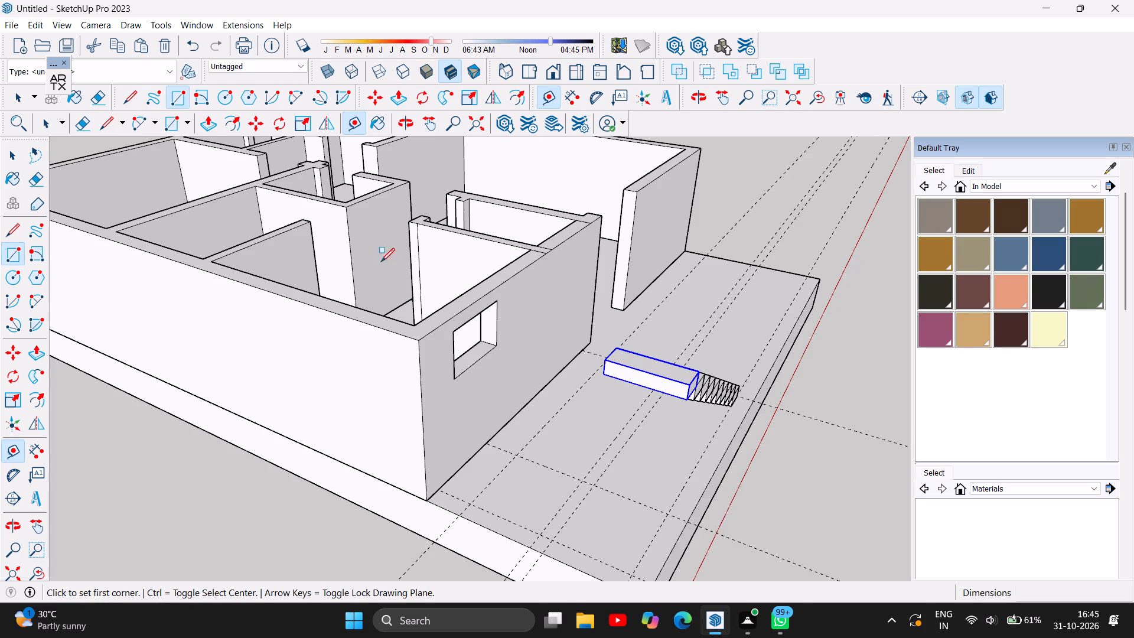
pyautogui.click(672, 515)
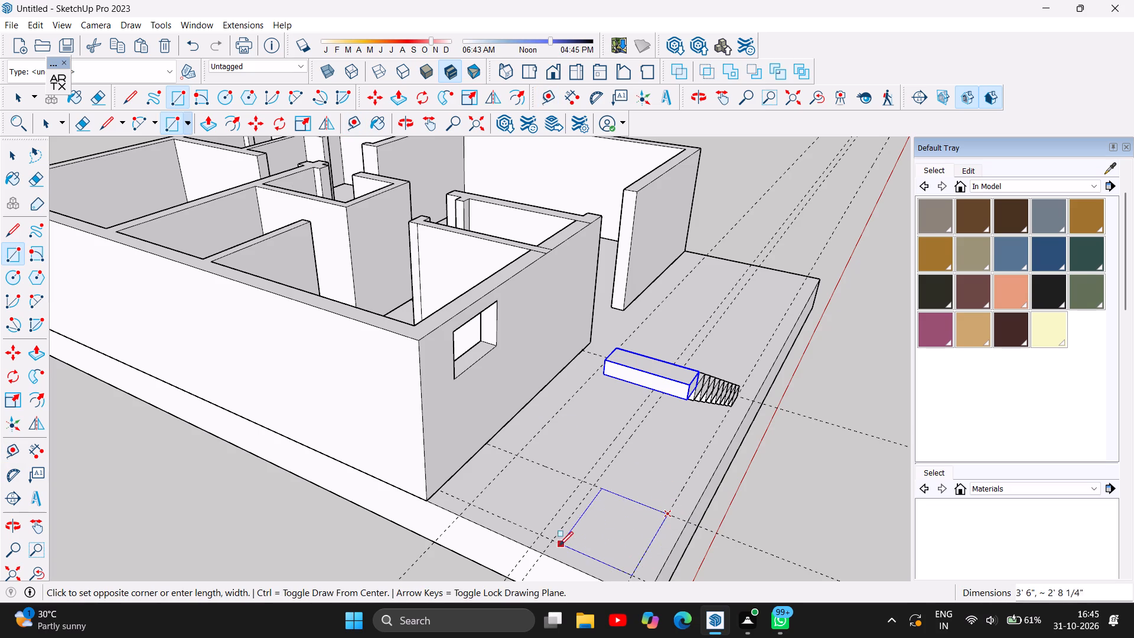
pyautogui.click(471, 504)
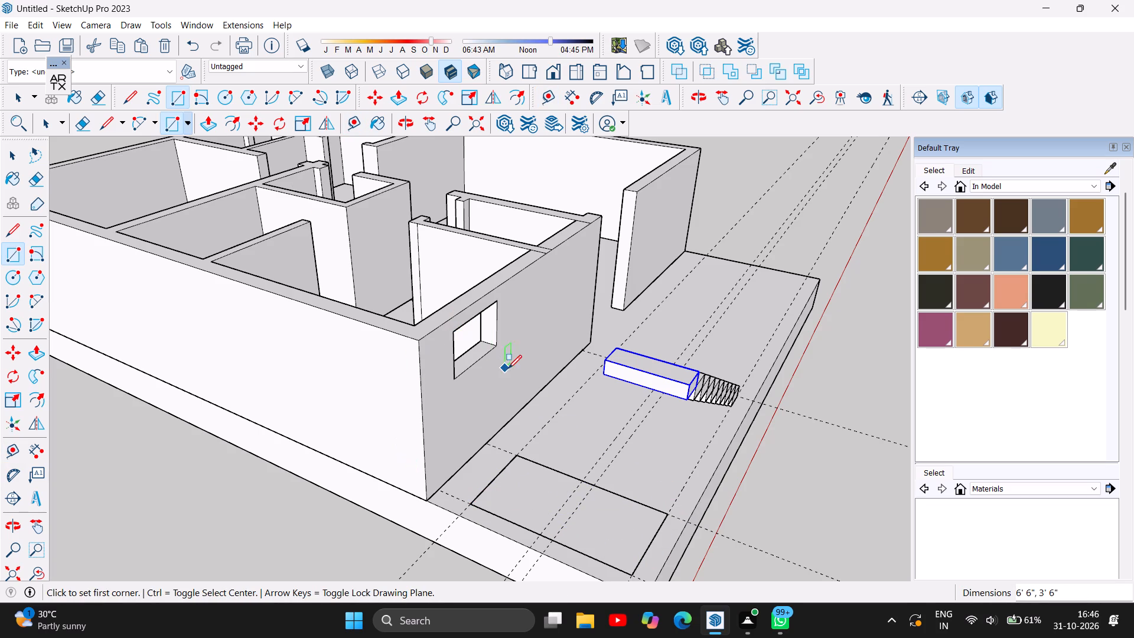
# Copy the floor rectangle's face and place the copy with its inner corner on the top step's rear top corner as a landing.
pyautogui.click(38, 147)
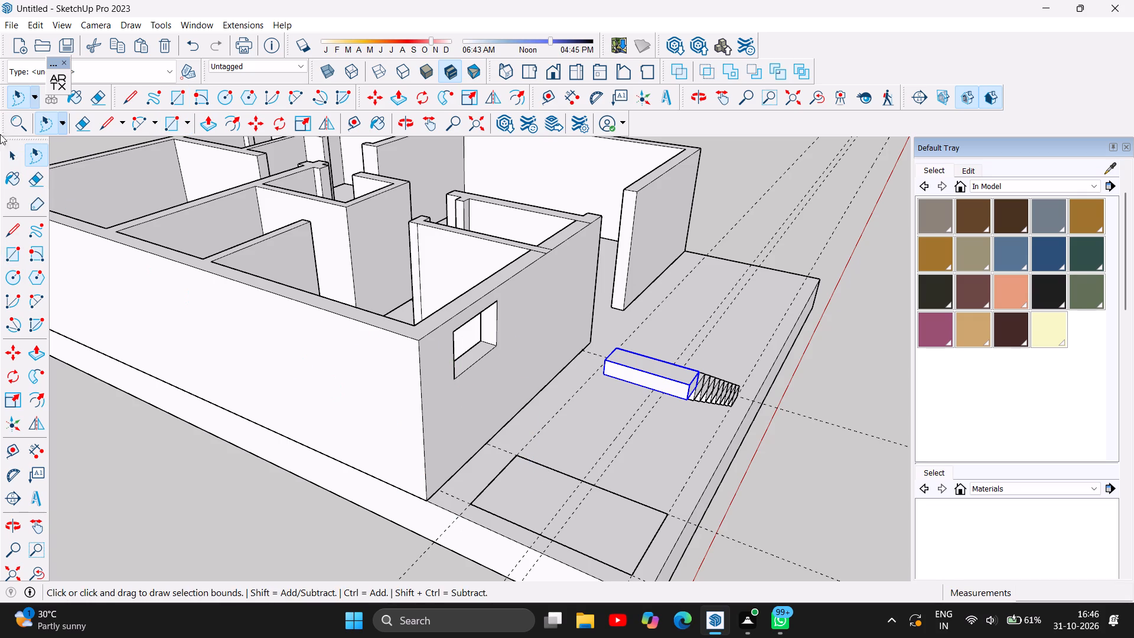
pyautogui.click(15, 157)
pyautogui.click(557, 516)
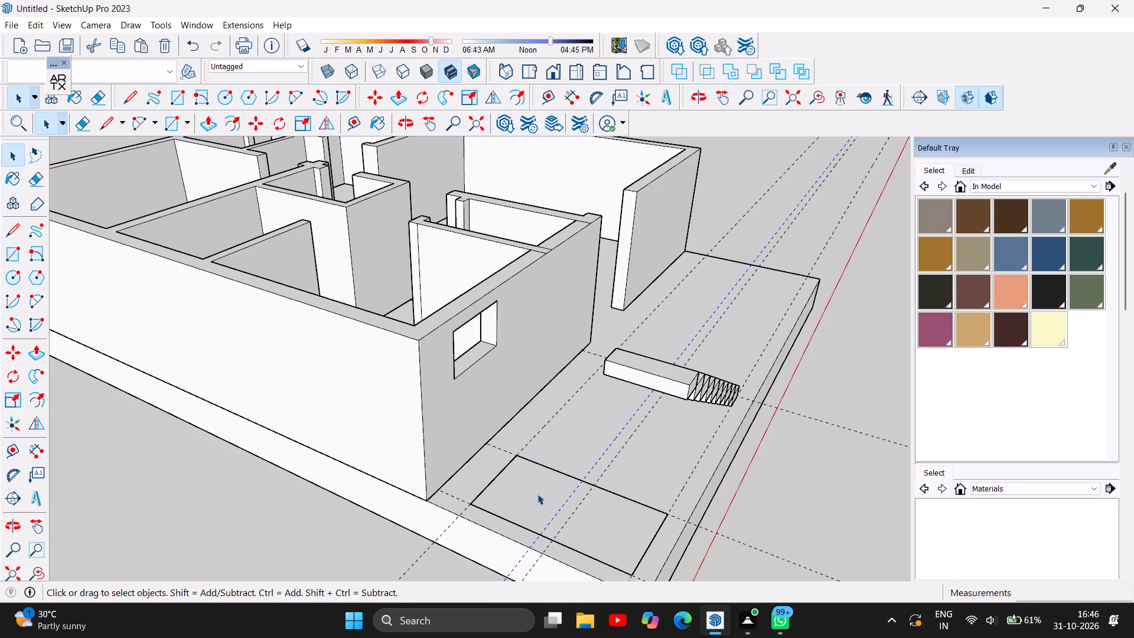
pyautogui.click(537, 494)
pyautogui.rightClick(529, 503)
pyautogui.click(529, 502)
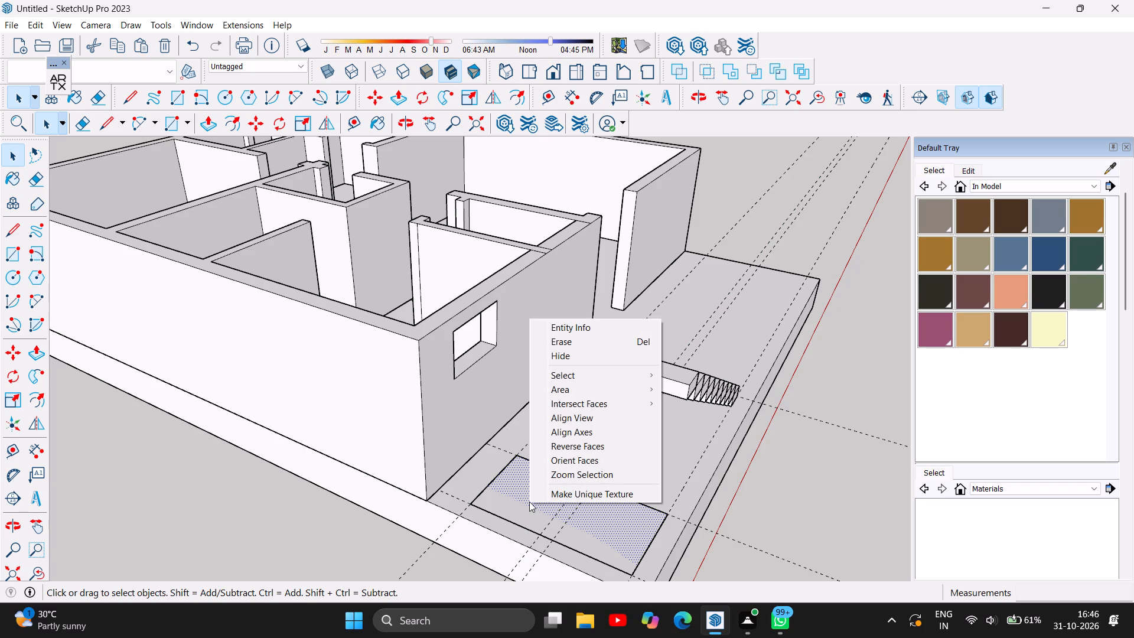
pyautogui.click(515, 515)
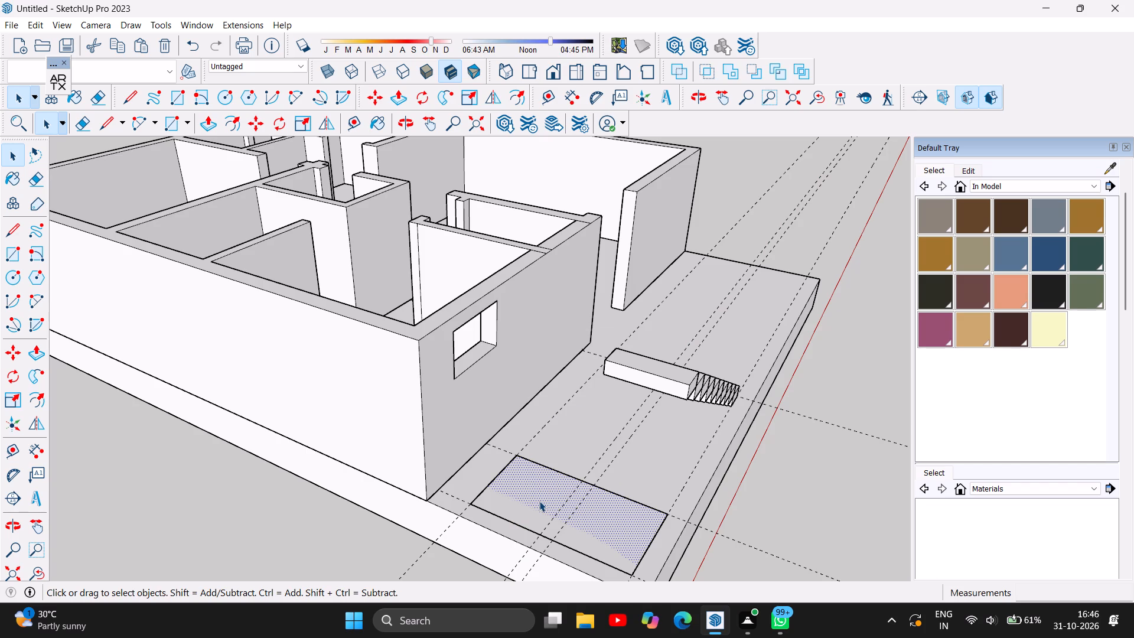
pyautogui.hotkey('ctrl', 'c')
pyautogui.hotkey('ctrl', 'v')
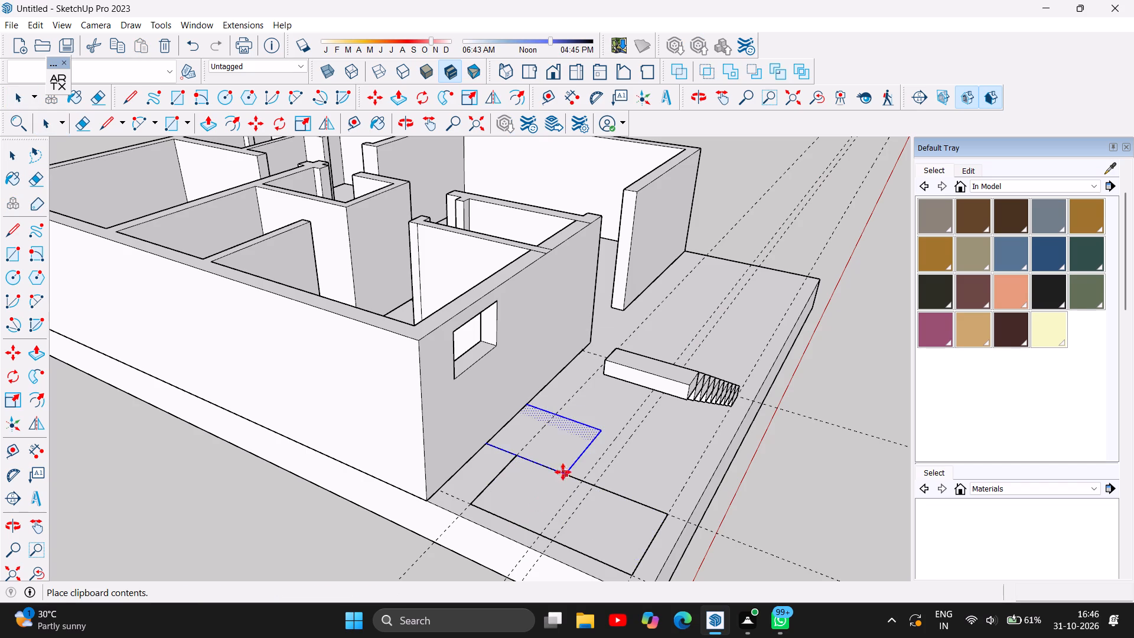
pyautogui.click(690, 383)
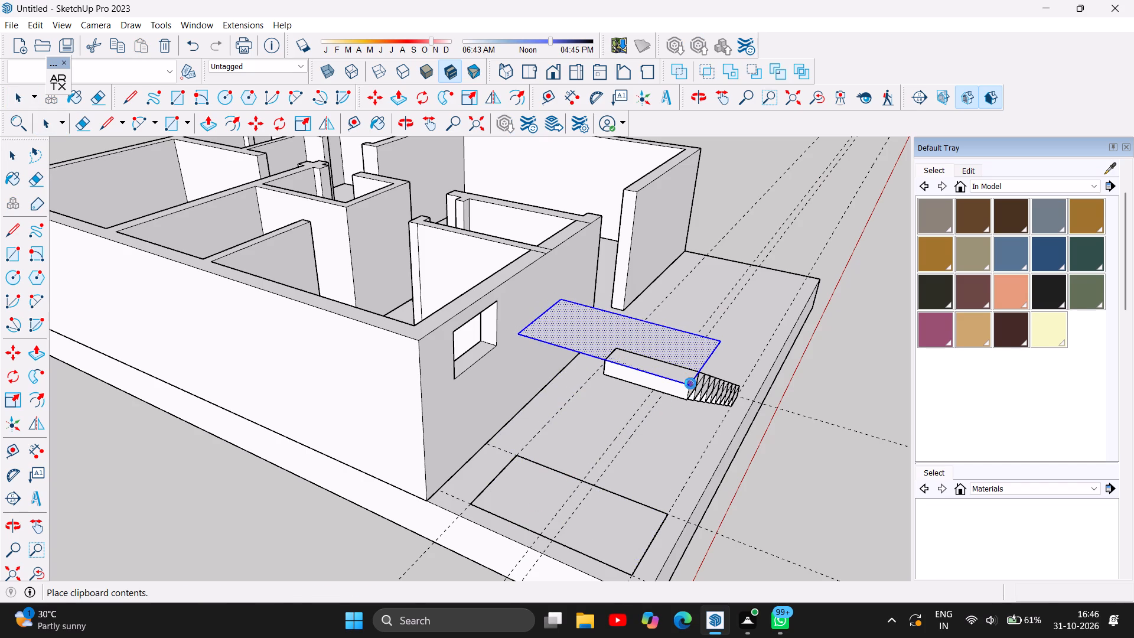
pyautogui.click(722, 339)
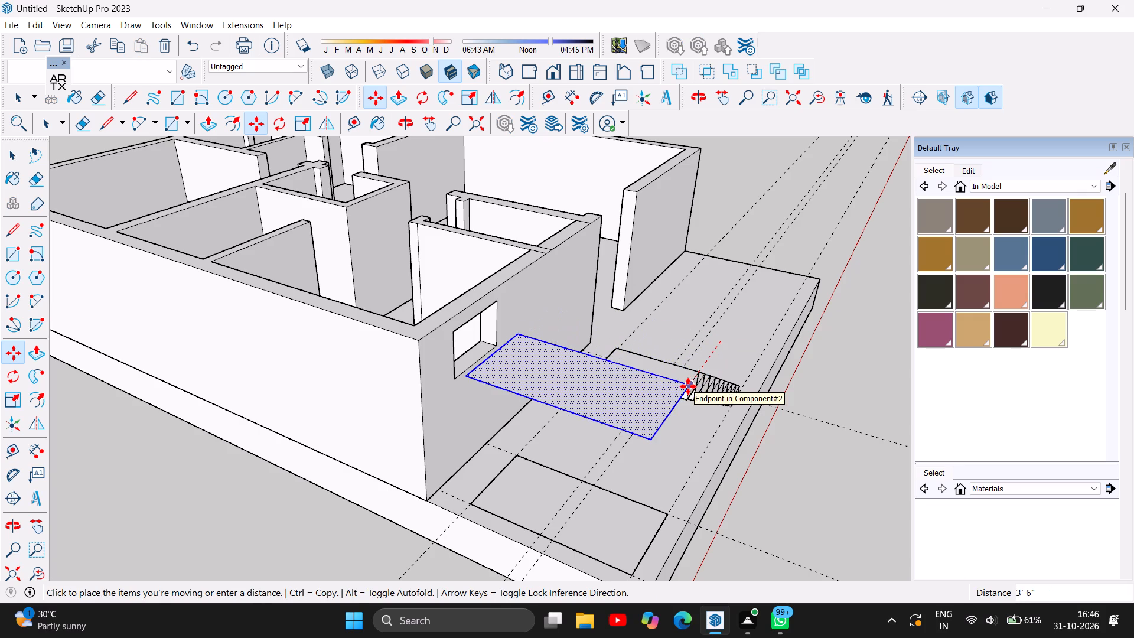
pyautogui.click(688, 386)
# Examine how the landing face meets the top step and the house wall from several angles.
pyautogui.scroll(2, 662, 515)
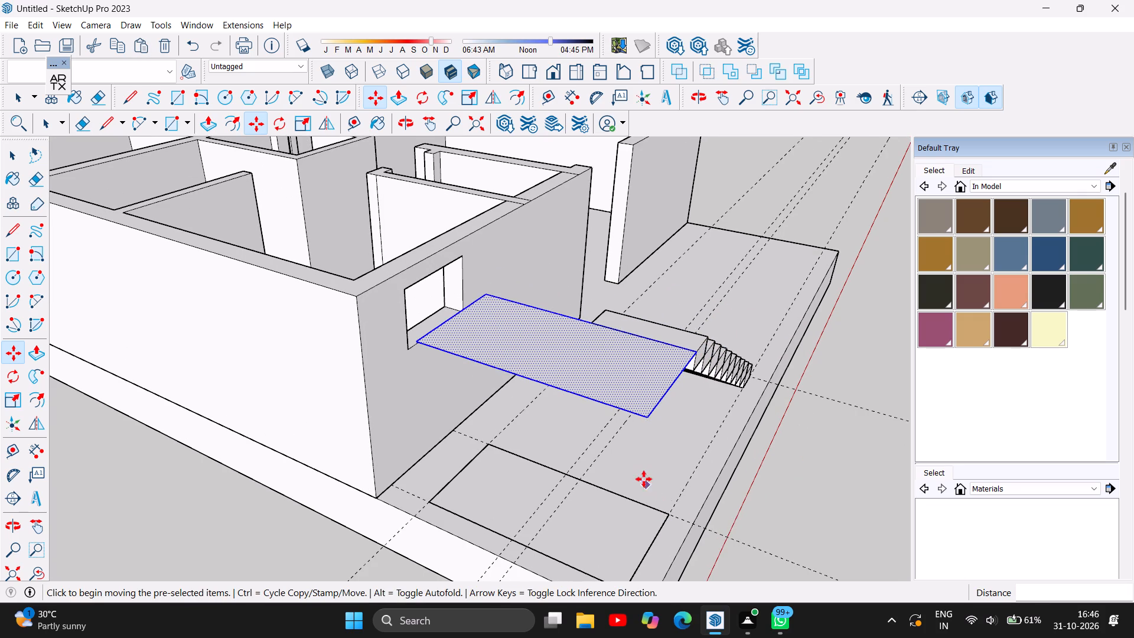
pyautogui.scroll(4, 646, 464)
pyautogui.click(407, 125)
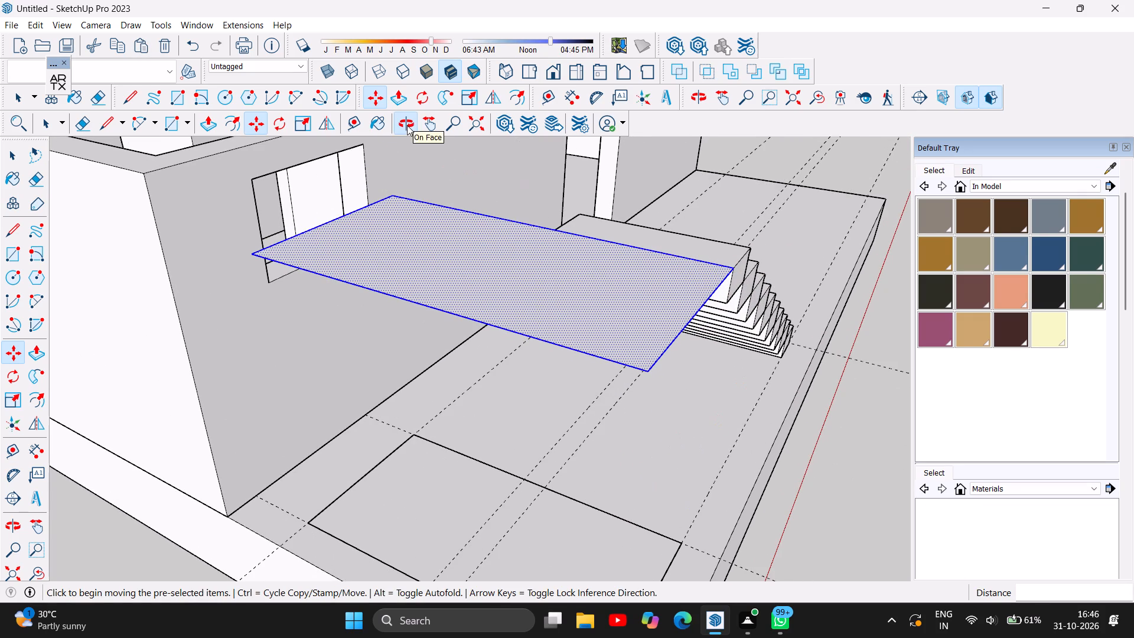
pyautogui.moveTo(587, 429); pyautogui.dragTo(460, 359)
pyautogui.scroll(-2, 430, 371)
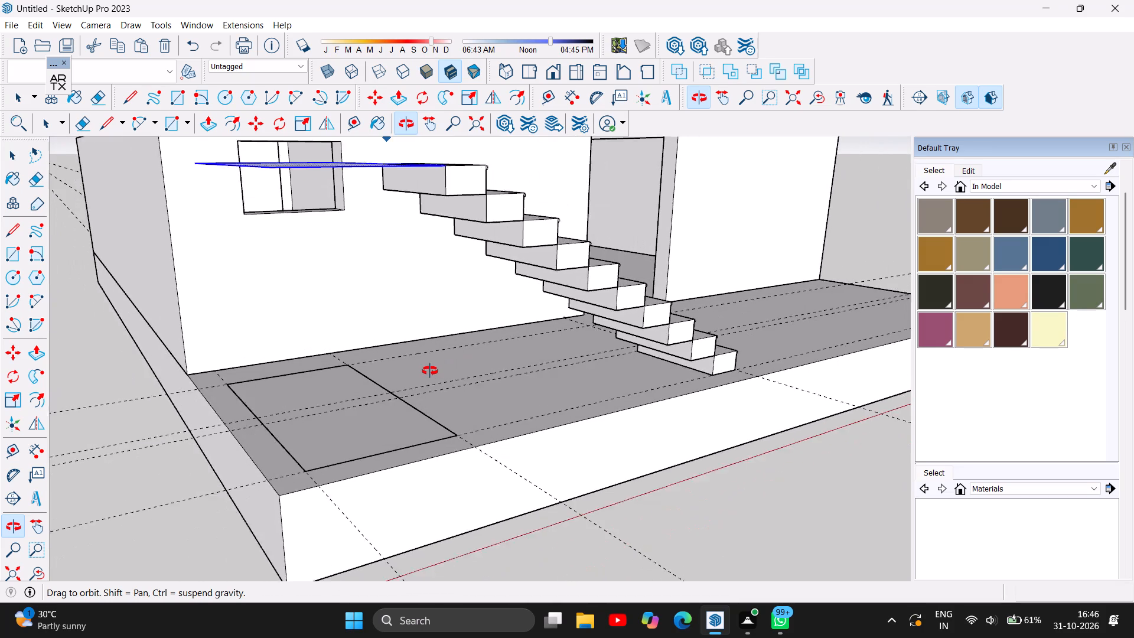
pyautogui.scroll(-3, 430, 371)
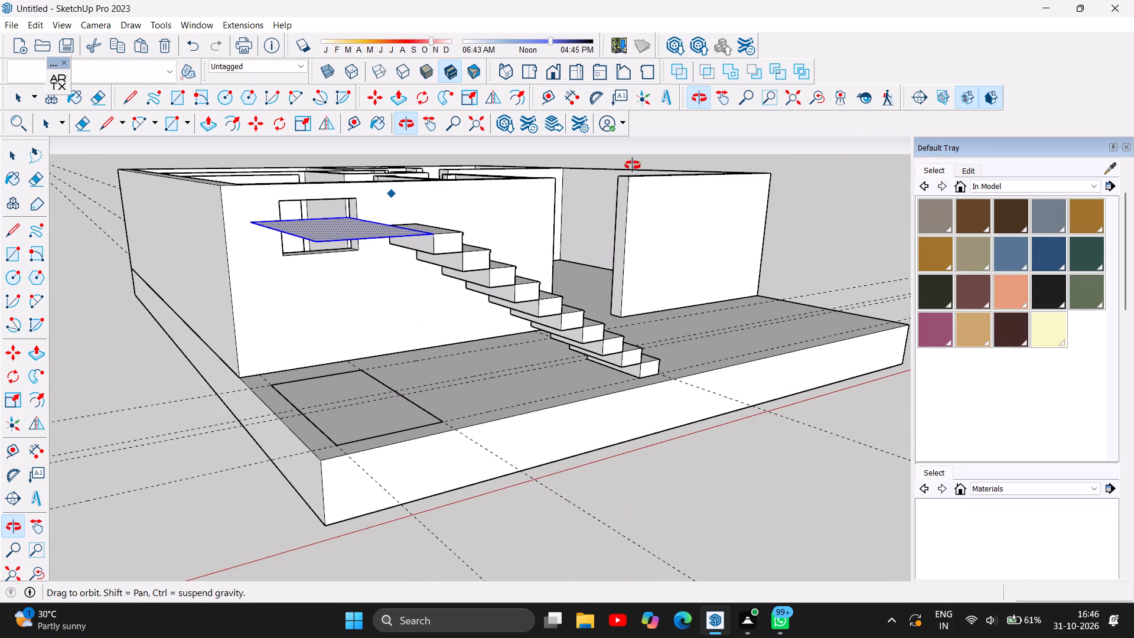
pyautogui.click(413, 120)
pyautogui.moveTo(603, 253); pyautogui.dragTo(296, 276)
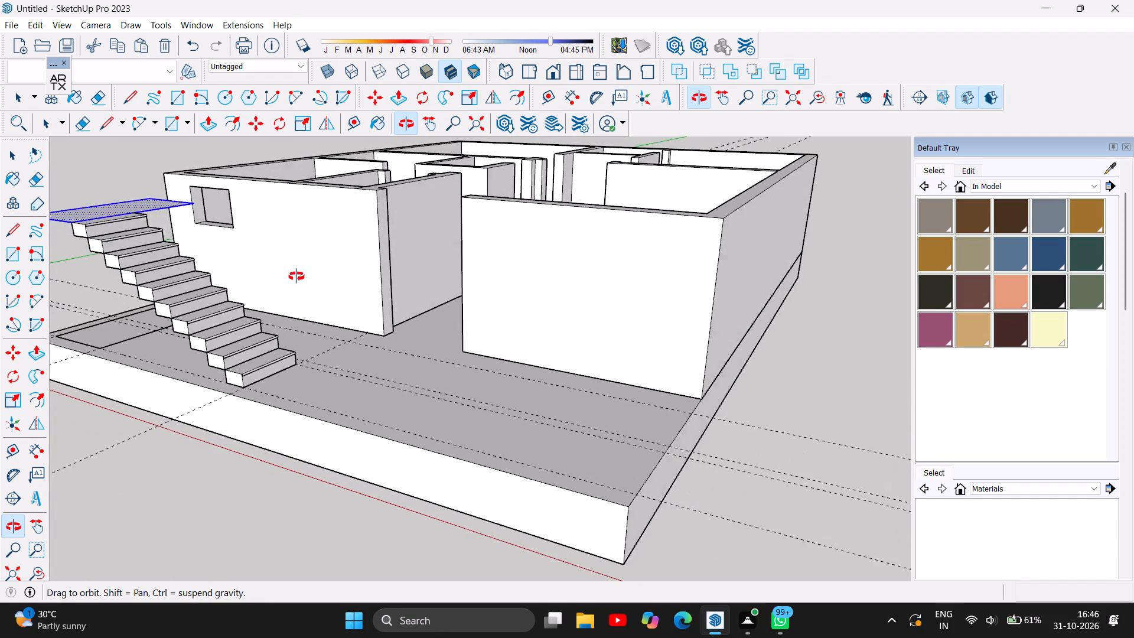
pyautogui.moveTo(296, 276); pyautogui.dragTo(592, 317)
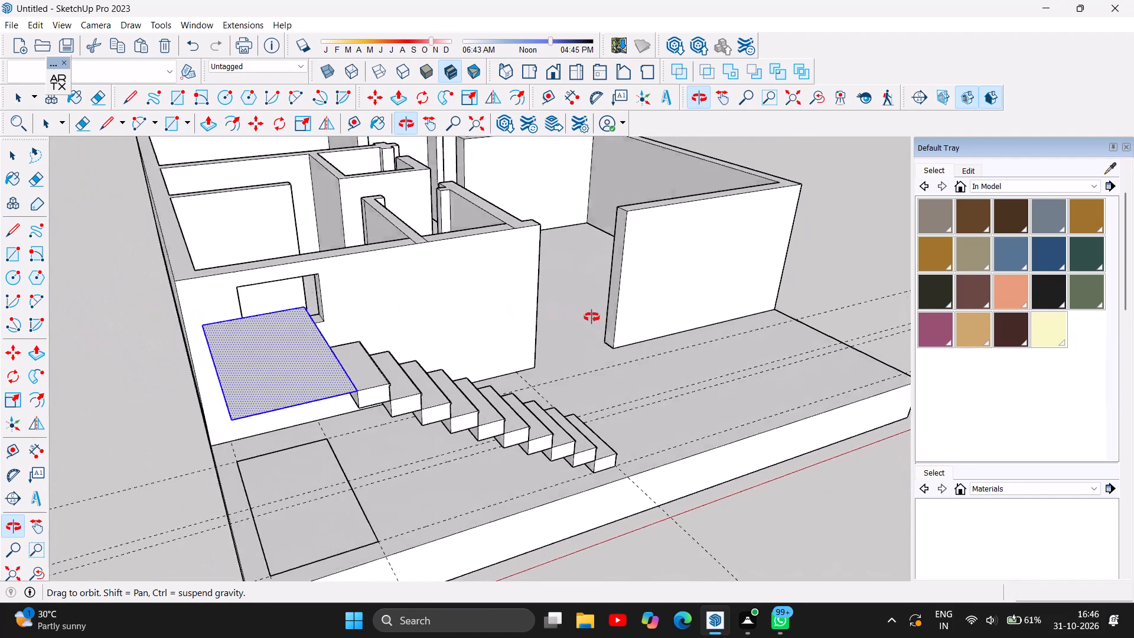
pyautogui.moveTo(592, 317); pyautogui.dragTo(496, 336)
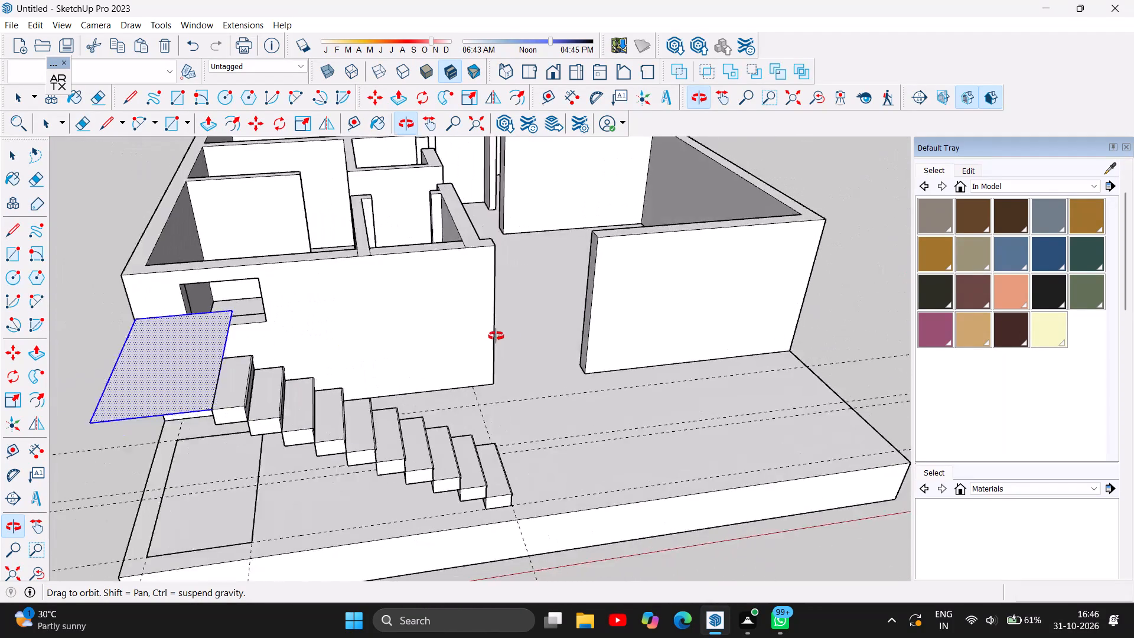
pyautogui.moveTo(496, 336); pyautogui.dragTo(521, 273)
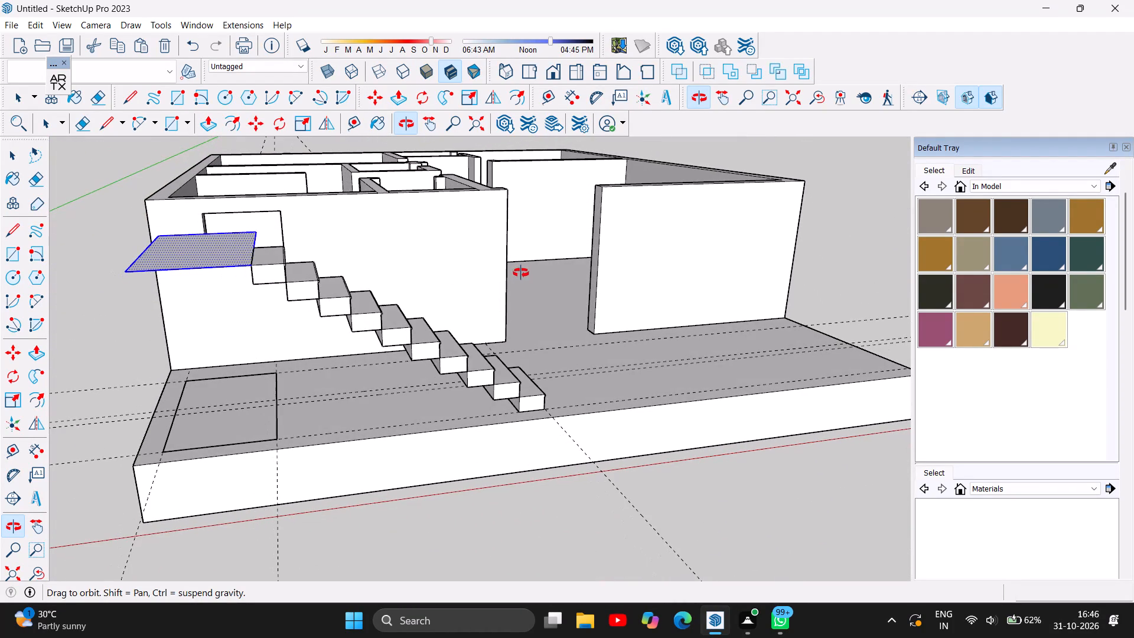
pyautogui.scroll(8, 194, 224)
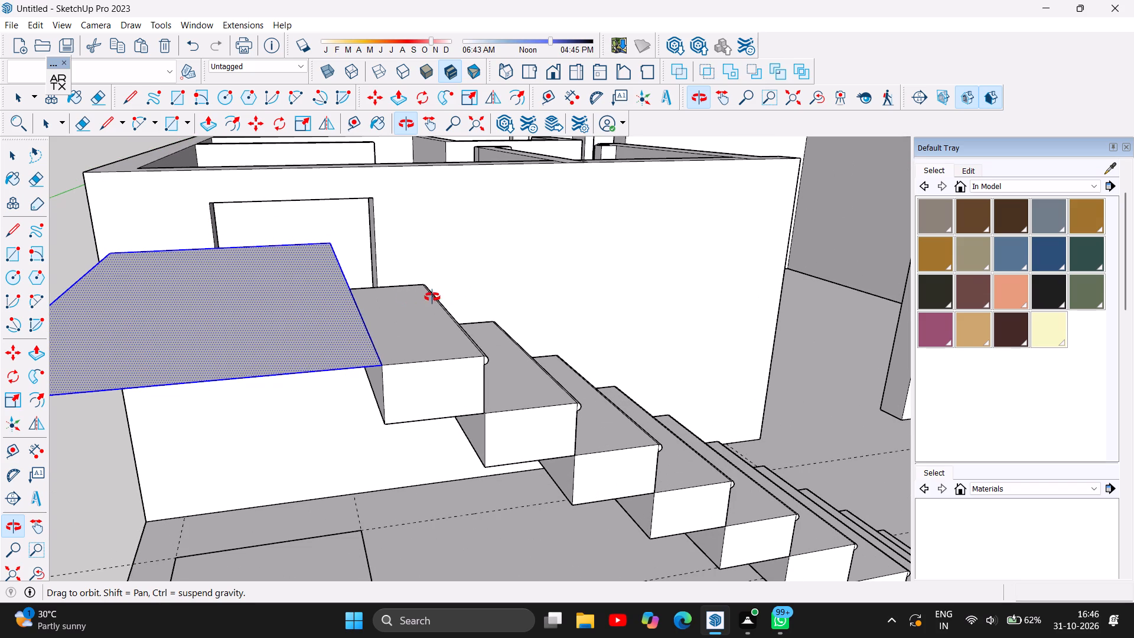
pyautogui.moveTo(434, 297); pyautogui.dragTo(187, 281)
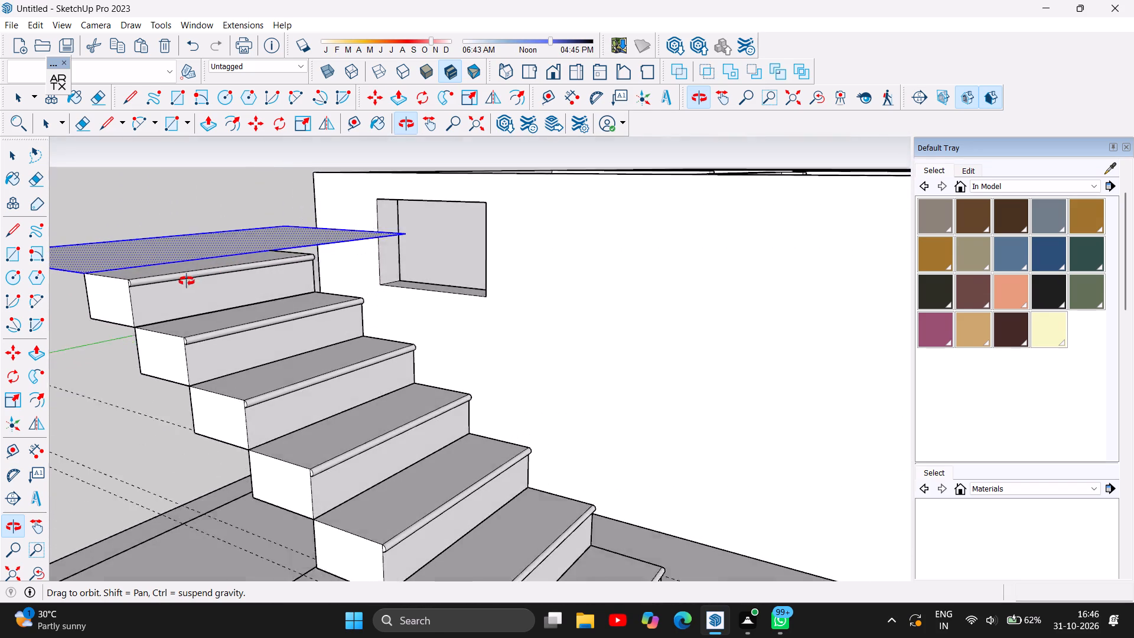
pyautogui.moveTo(187, 281); pyautogui.dragTo(514, 245)
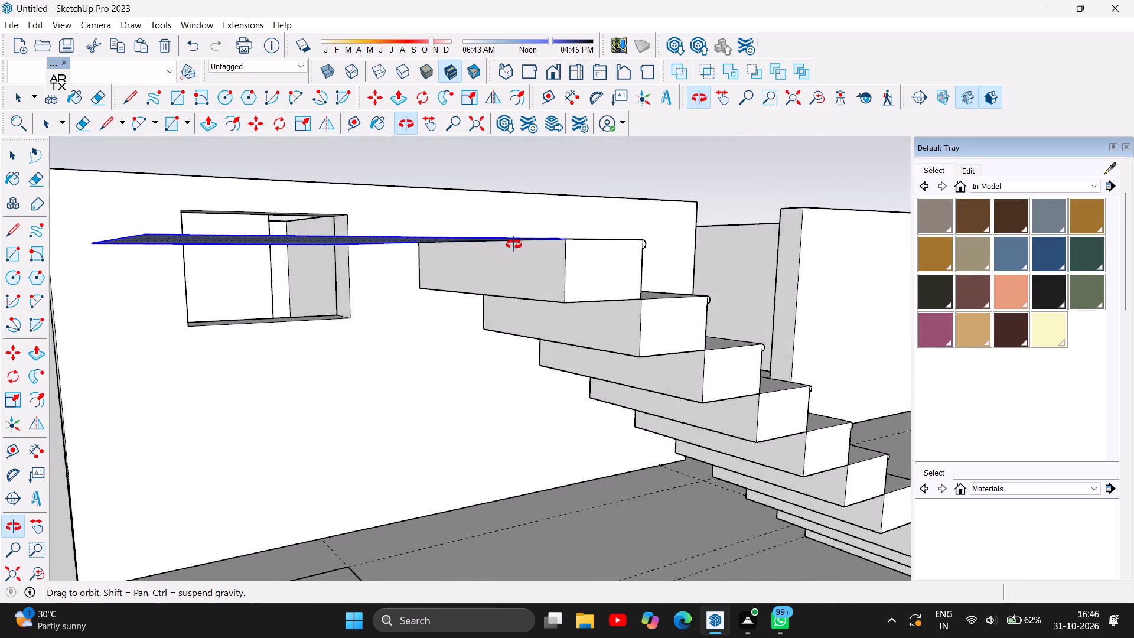
pyautogui.moveTo(514, 245); pyautogui.dragTo(517, 247)
pyautogui.moveTo(502, 258); pyautogui.dragTo(431, 325)
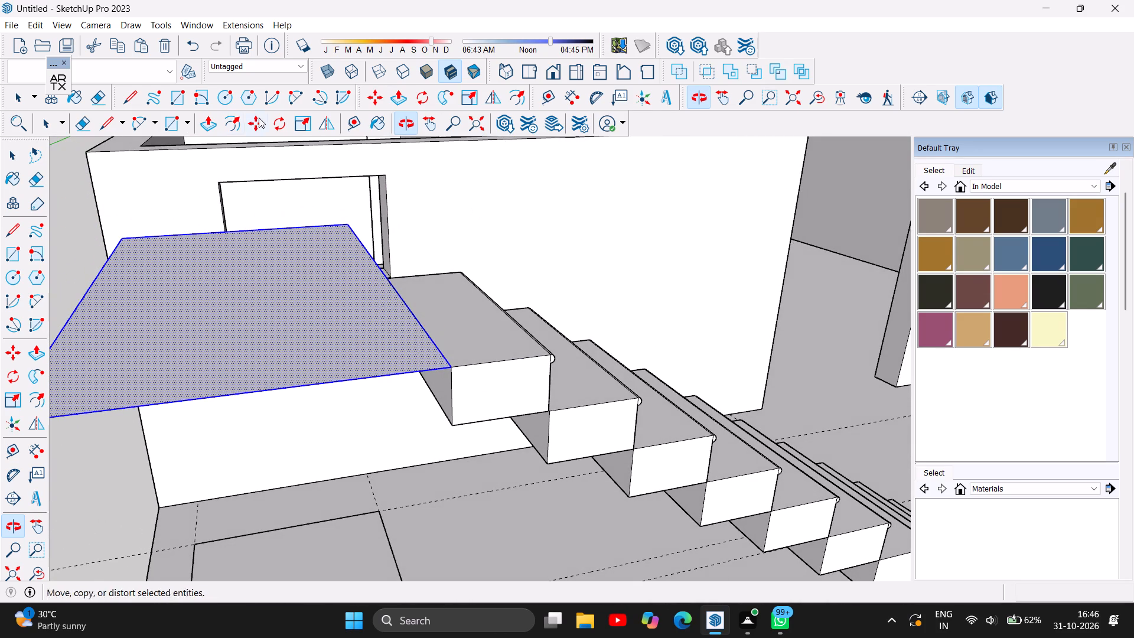
# Push/Pull the landing face at the top of the stairs upward by 7".
pyautogui.click(202, 125)
pyautogui.click(260, 328)
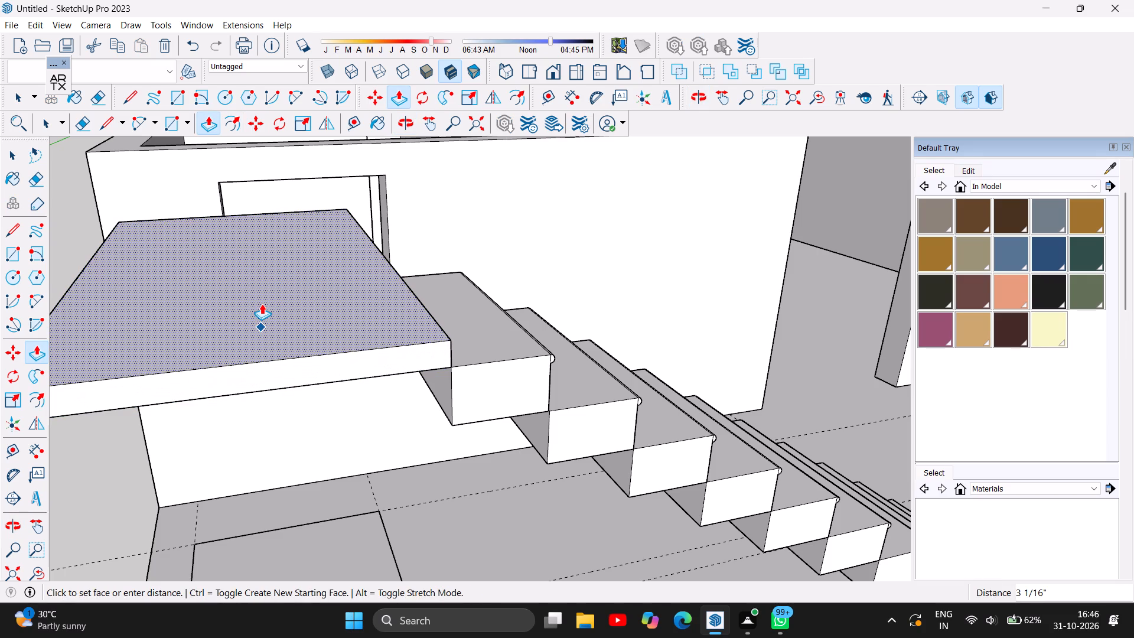
pyautogui.press('7')
pyautogui.press('Return')
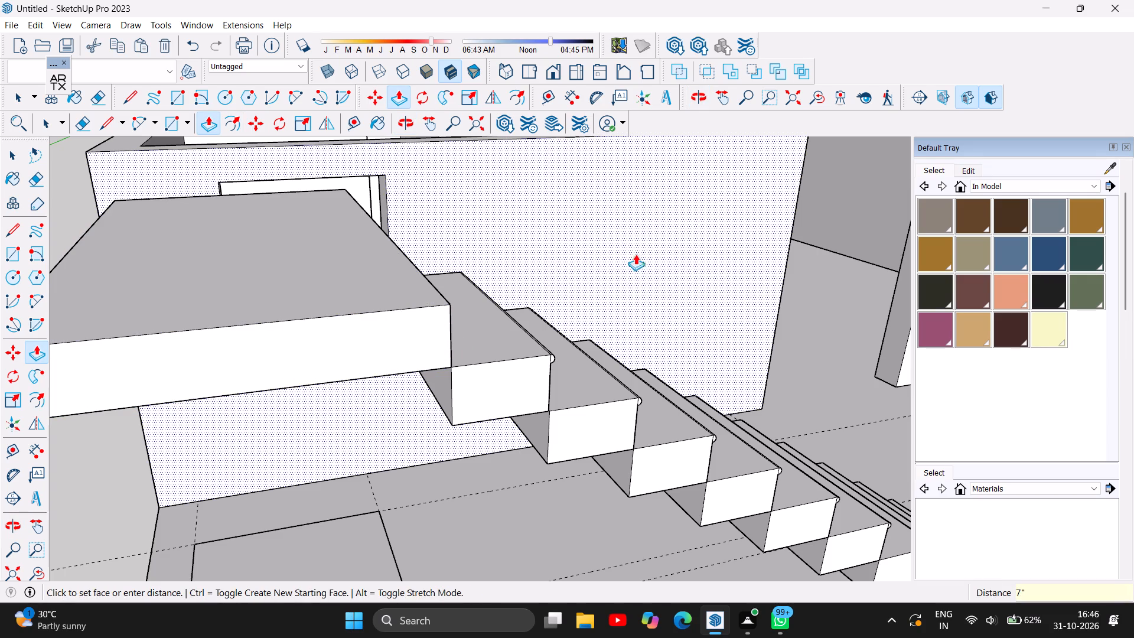
# Examine how the thickened landing sits against the stair flight and the house's front wall from several angles.
pyautogui.scroll(-6, 311, 416)
pyautogui.scroll(1, 130, 295)
pyautogui.scroll(-3, 129, 293)
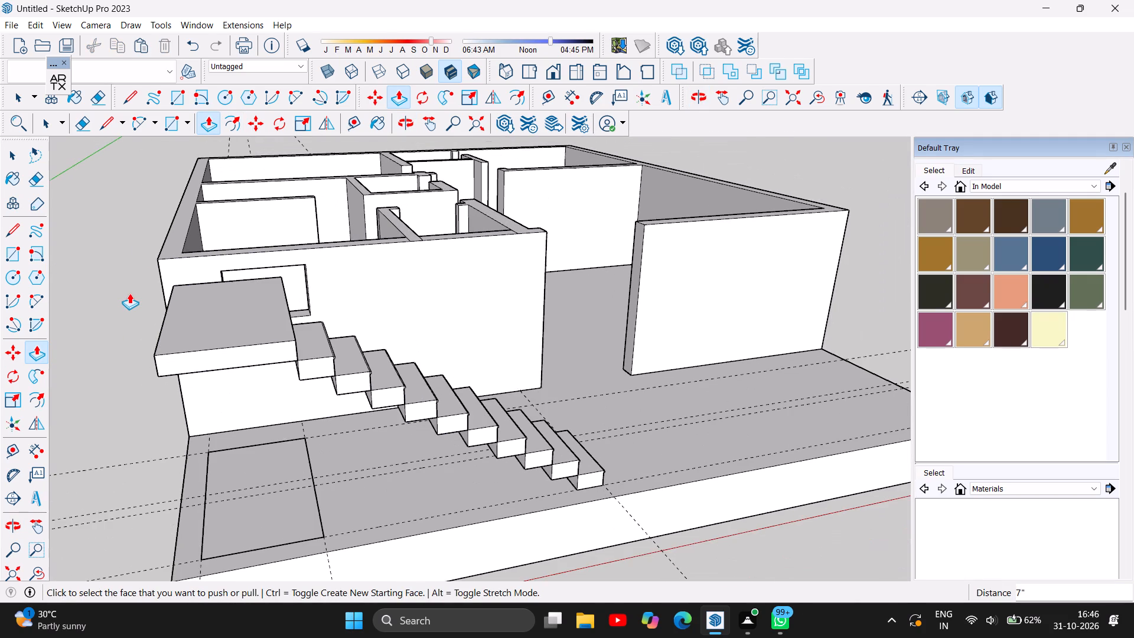
pyautogui.scroll(-2, 125, 294)
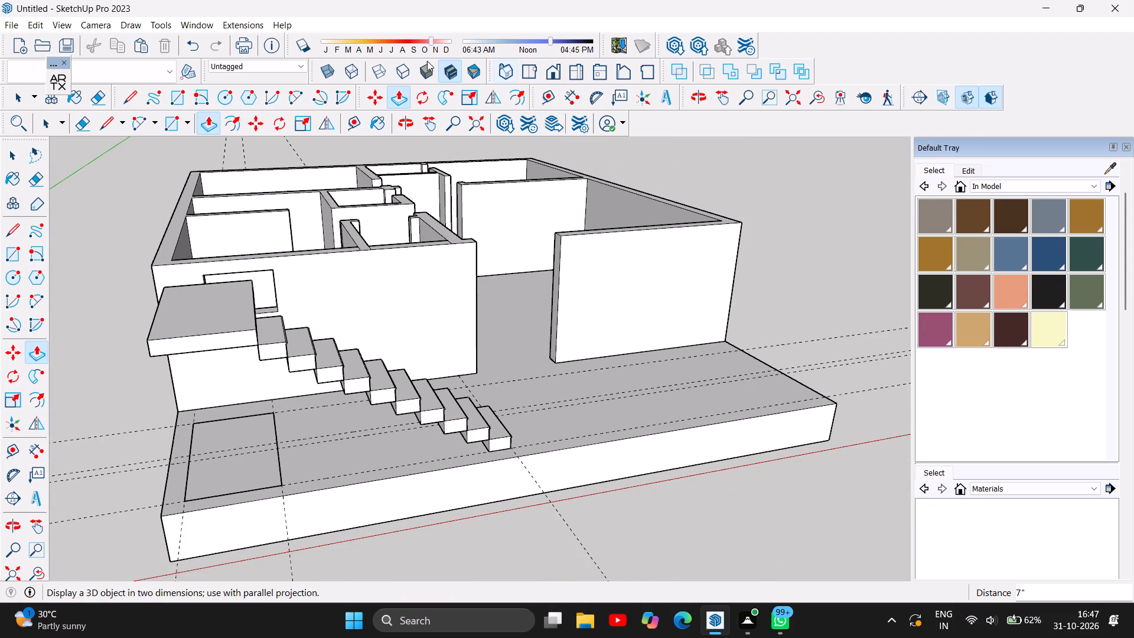
pyautogui.click(400, 117)
pyautogui.moveTo(441, 265); pyautogui.dragTo(373, 170)
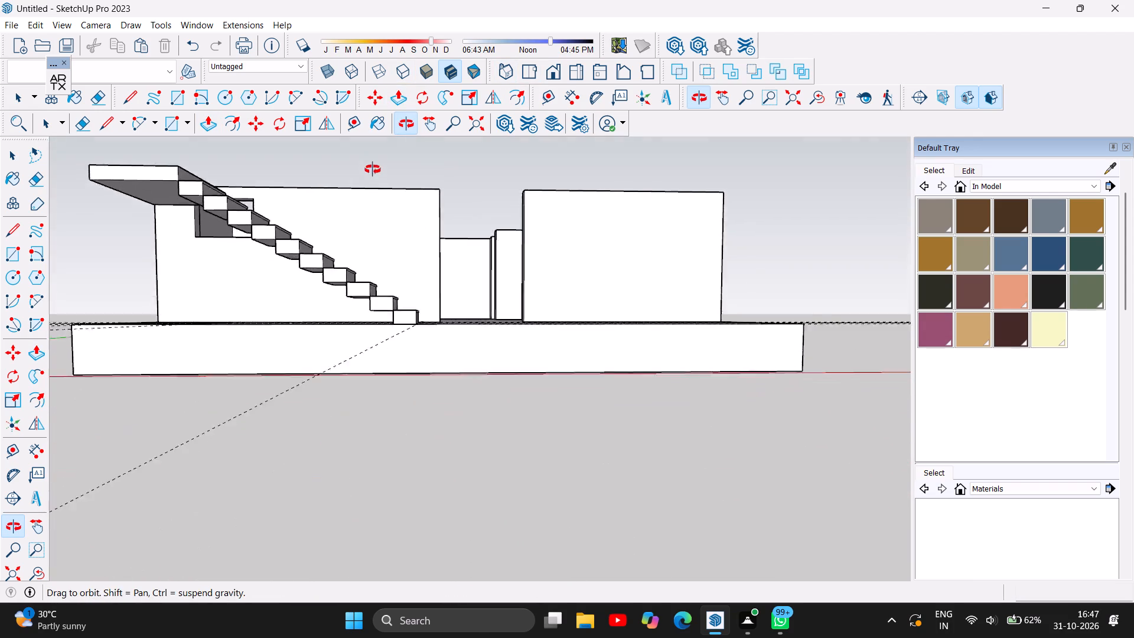
pyautogui.moveTo(373, 170); pyautogui.dragTo(387, 257)
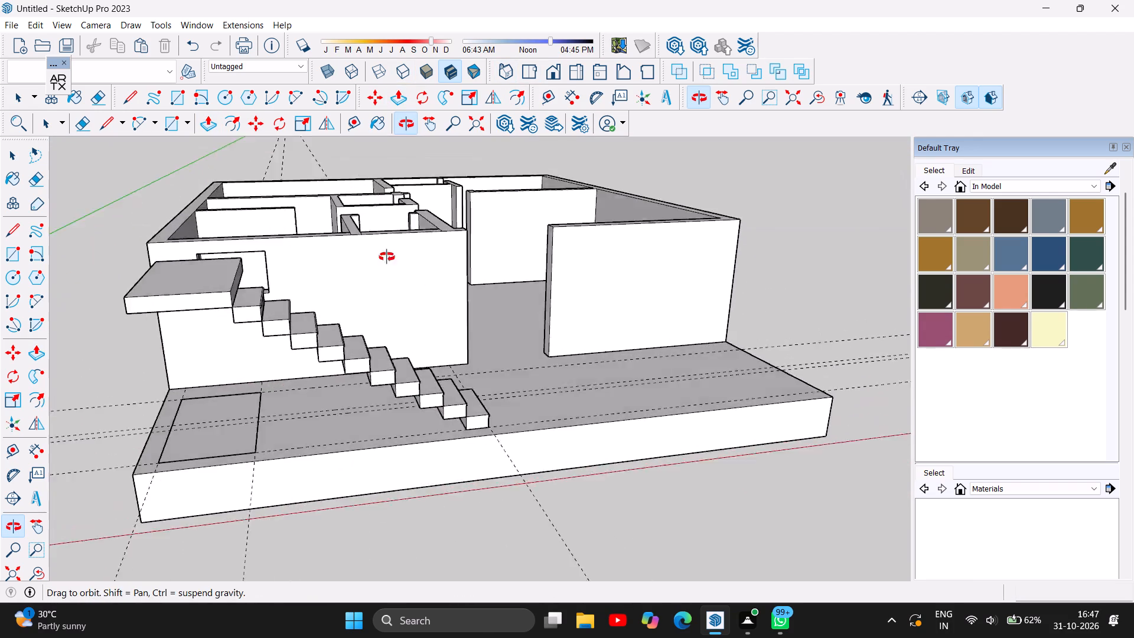
pyautogui.moveTo(387, 257); pyautogui.dragTo(1, 249)
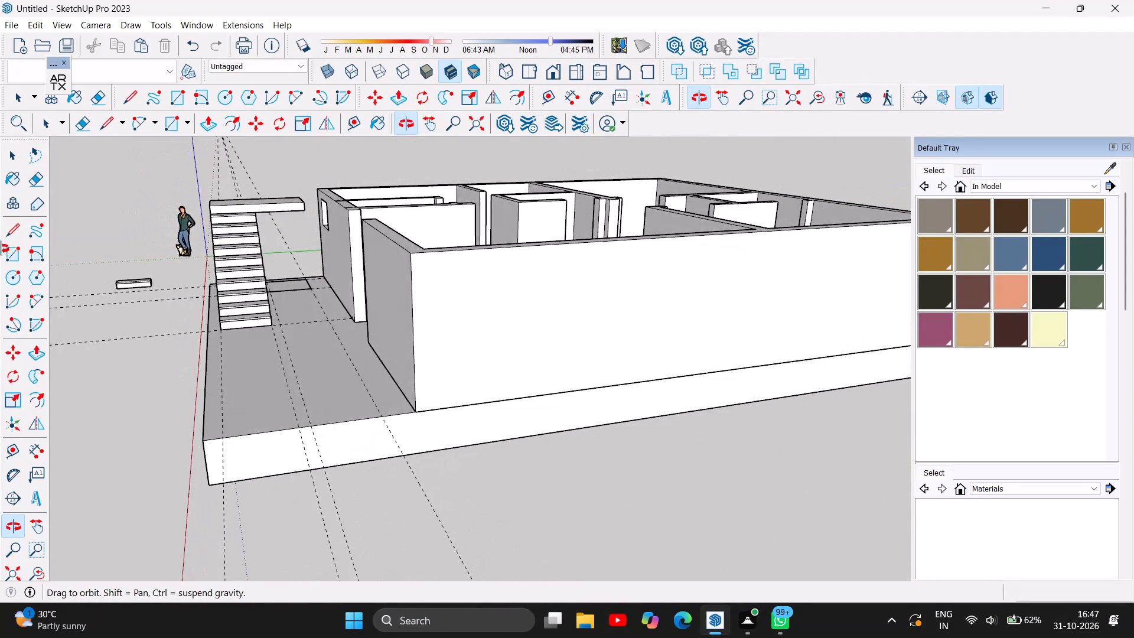
pyautogui.moveTo(1, 249); pyautogui.dragTo(0, 238)
pyautogui.moveTo(275, 257); pyautogui.dragTo(240, 317)
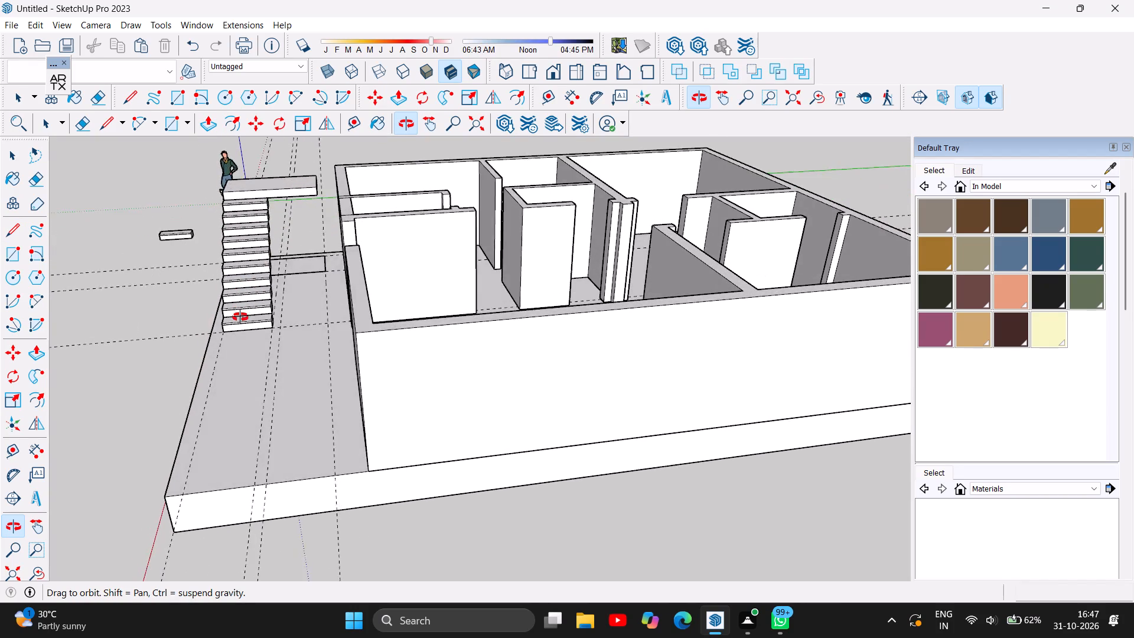
pyautogui.moveTo(240, 317); pyautogui.dragTo(242, 324)
pyautogui.moveTo(291, 240); pyautogui.dragTo(298, 300)
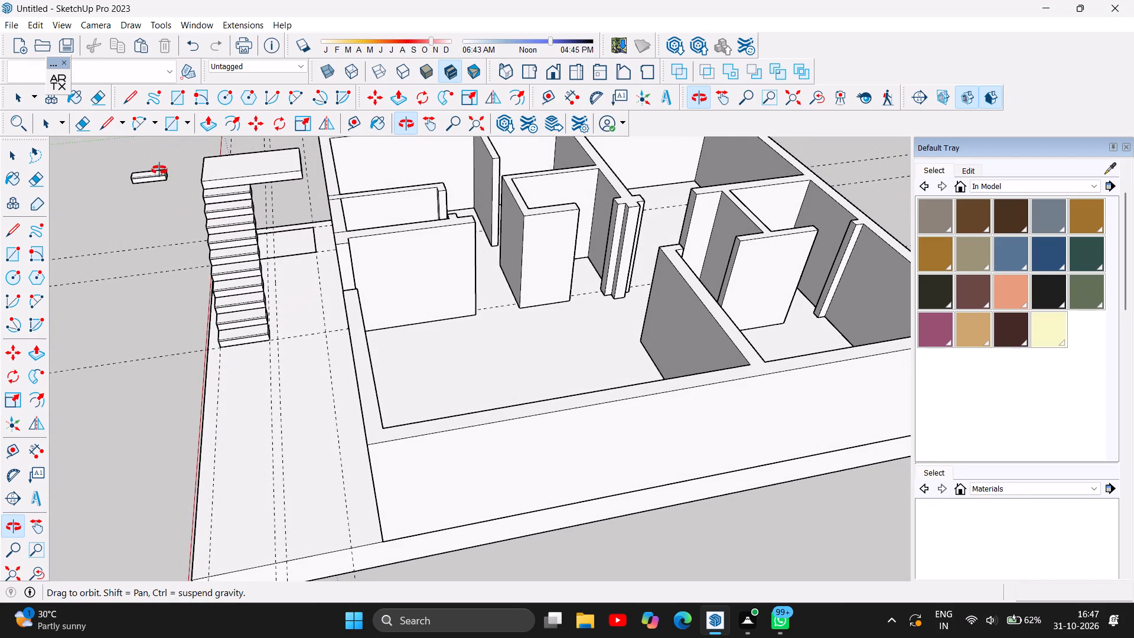
pyautogui.scroll(3, 199, 156)
pyautogui.moveTo(187, 212); pyautogui.dragTo(468, 248)
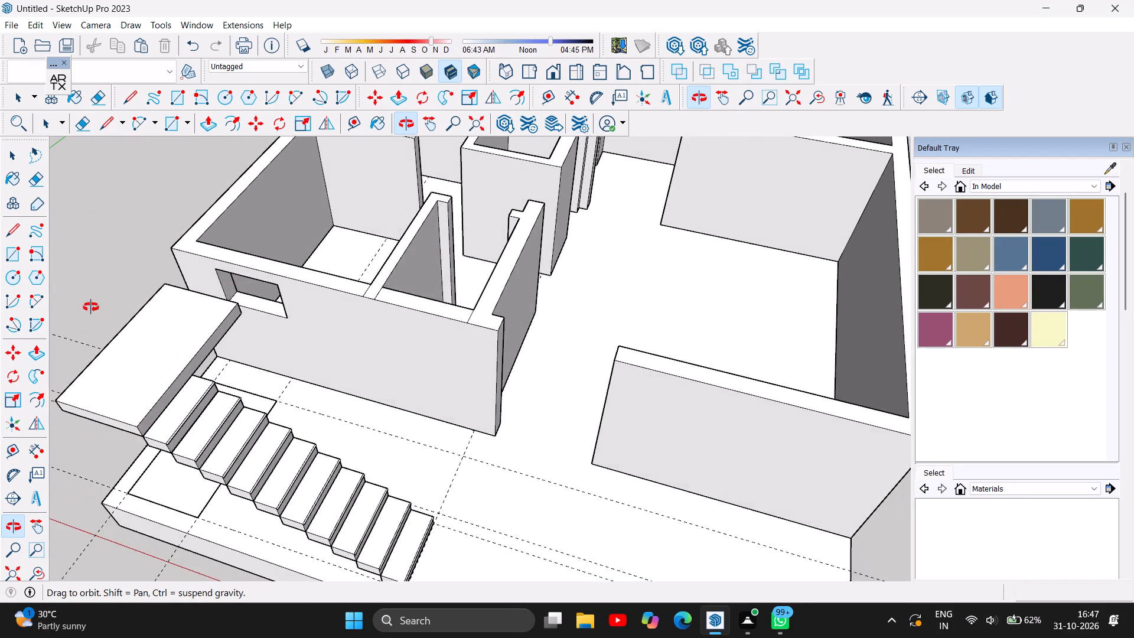
pyautogui.moveTo(91, 306); pyautogui.dragTo(555, 248)
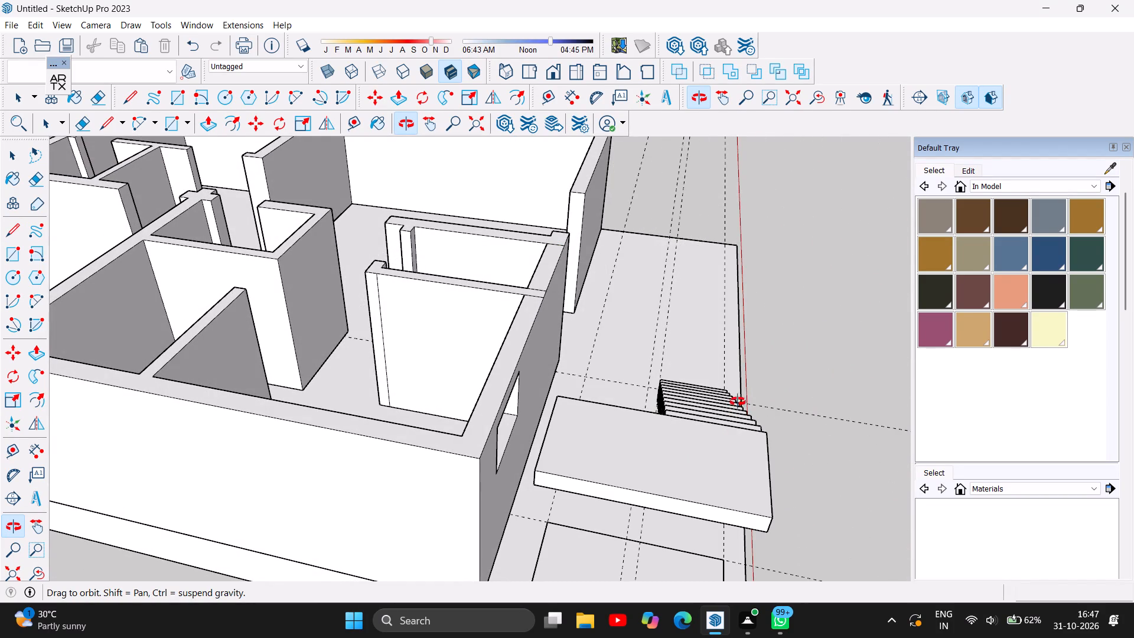
pyautogui.hotkey('ctrl', 'v')
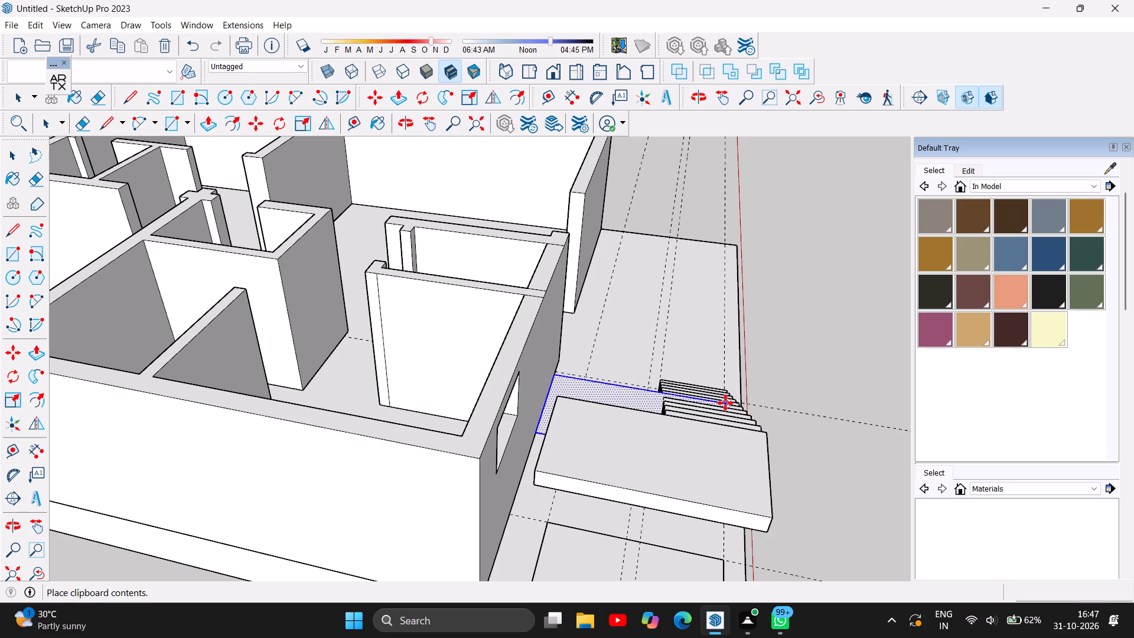
pyautogui.press('Escape')
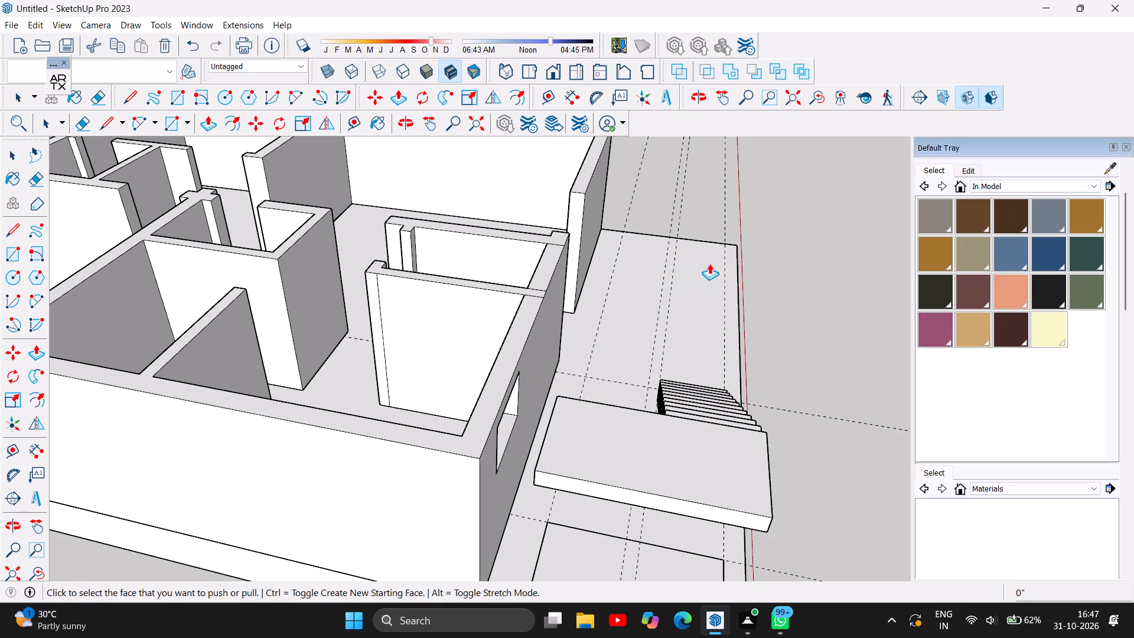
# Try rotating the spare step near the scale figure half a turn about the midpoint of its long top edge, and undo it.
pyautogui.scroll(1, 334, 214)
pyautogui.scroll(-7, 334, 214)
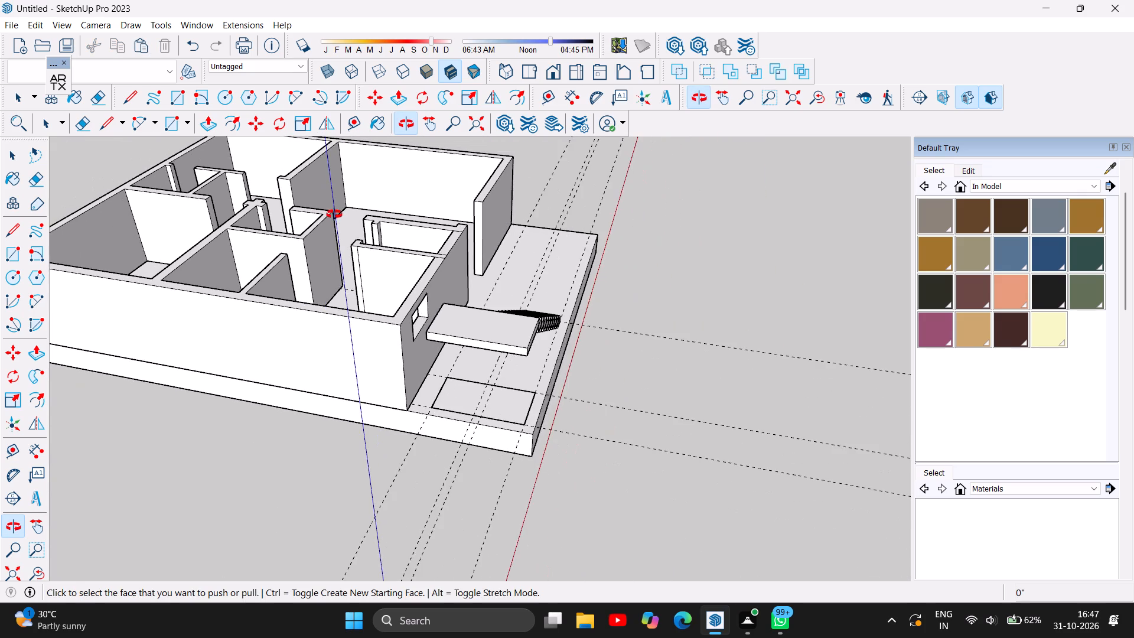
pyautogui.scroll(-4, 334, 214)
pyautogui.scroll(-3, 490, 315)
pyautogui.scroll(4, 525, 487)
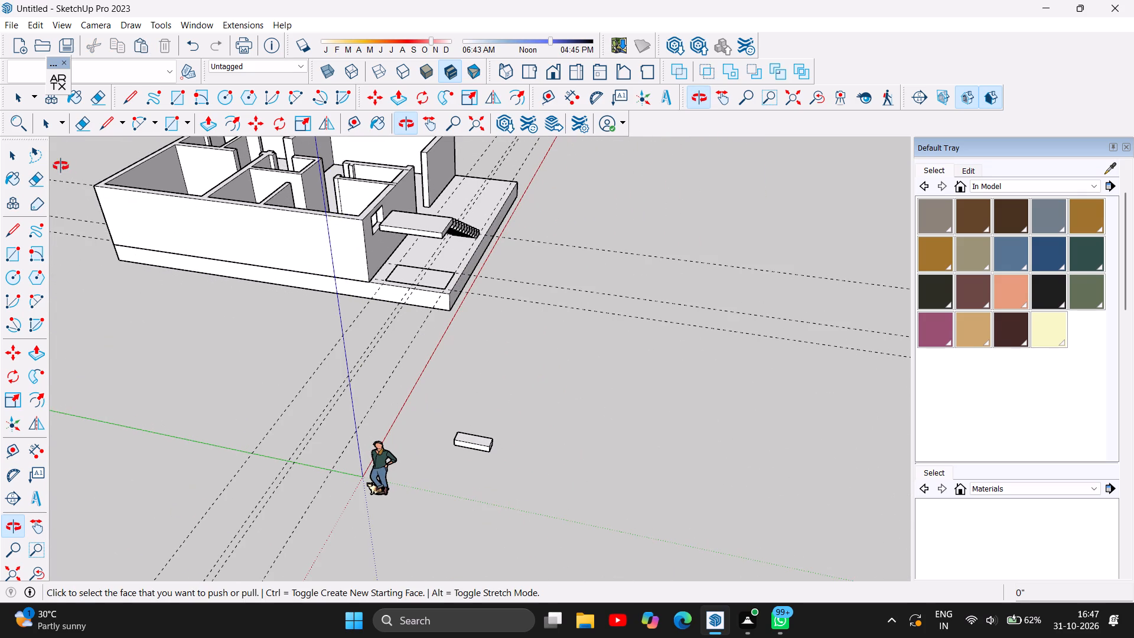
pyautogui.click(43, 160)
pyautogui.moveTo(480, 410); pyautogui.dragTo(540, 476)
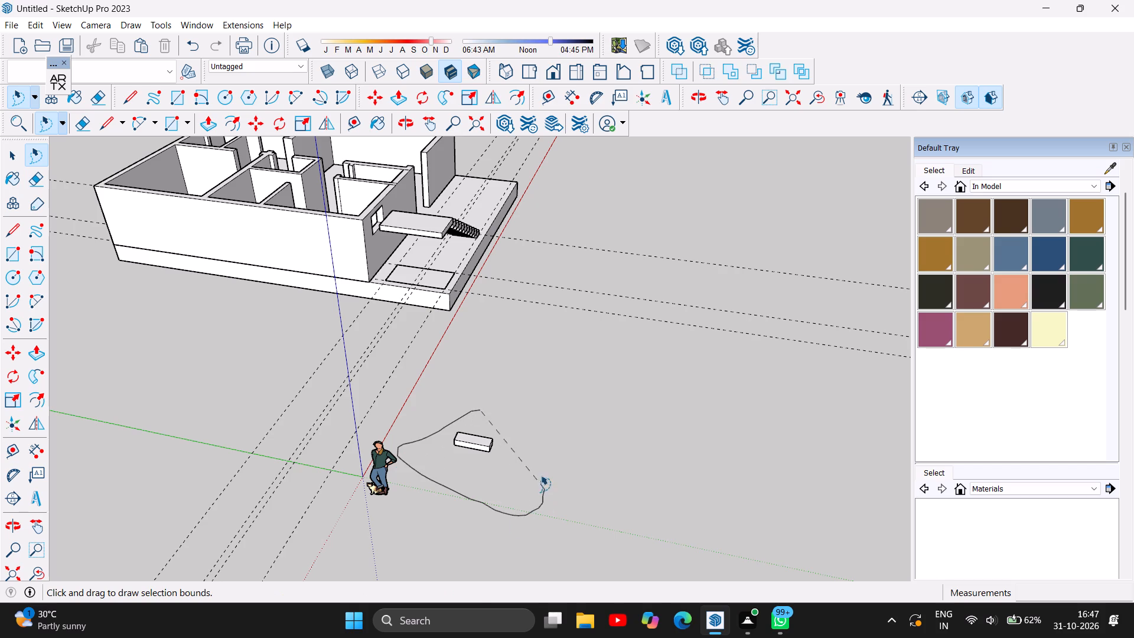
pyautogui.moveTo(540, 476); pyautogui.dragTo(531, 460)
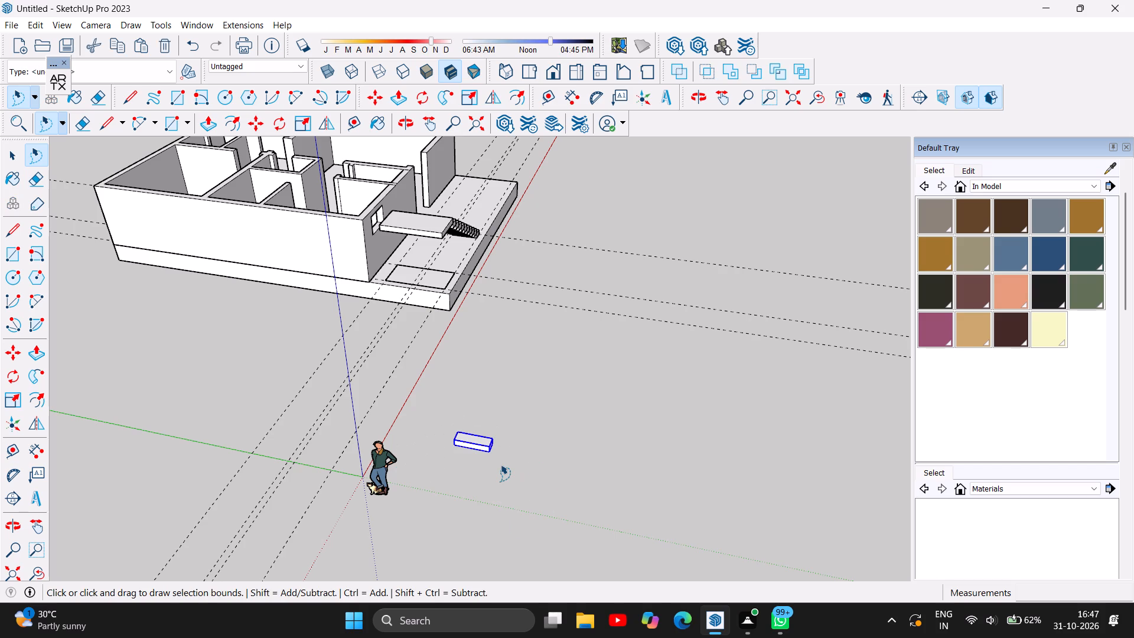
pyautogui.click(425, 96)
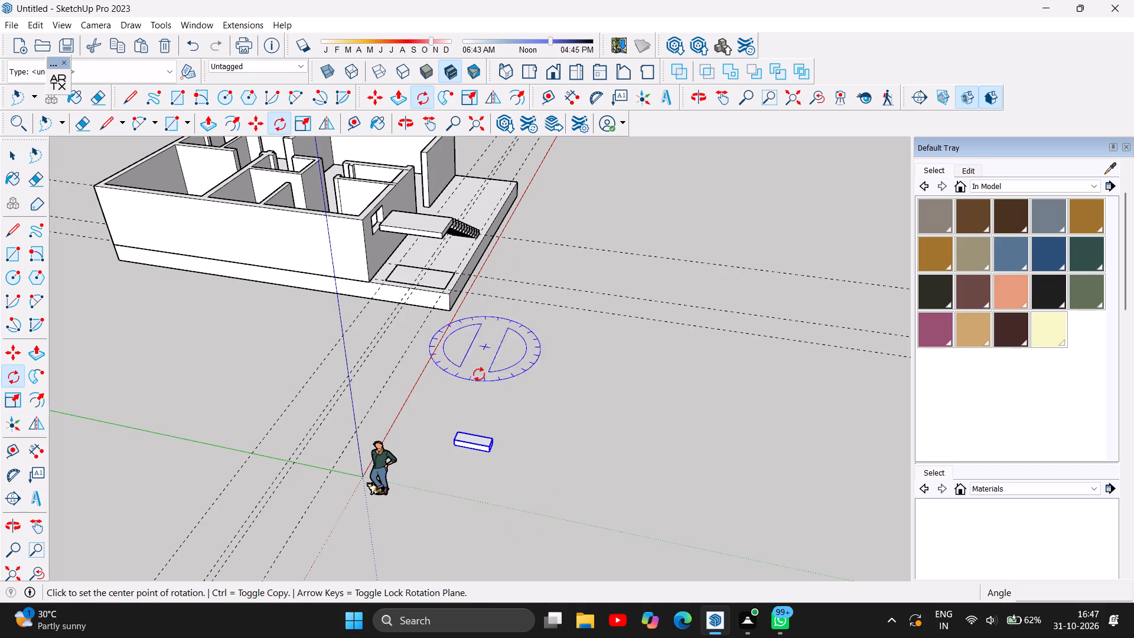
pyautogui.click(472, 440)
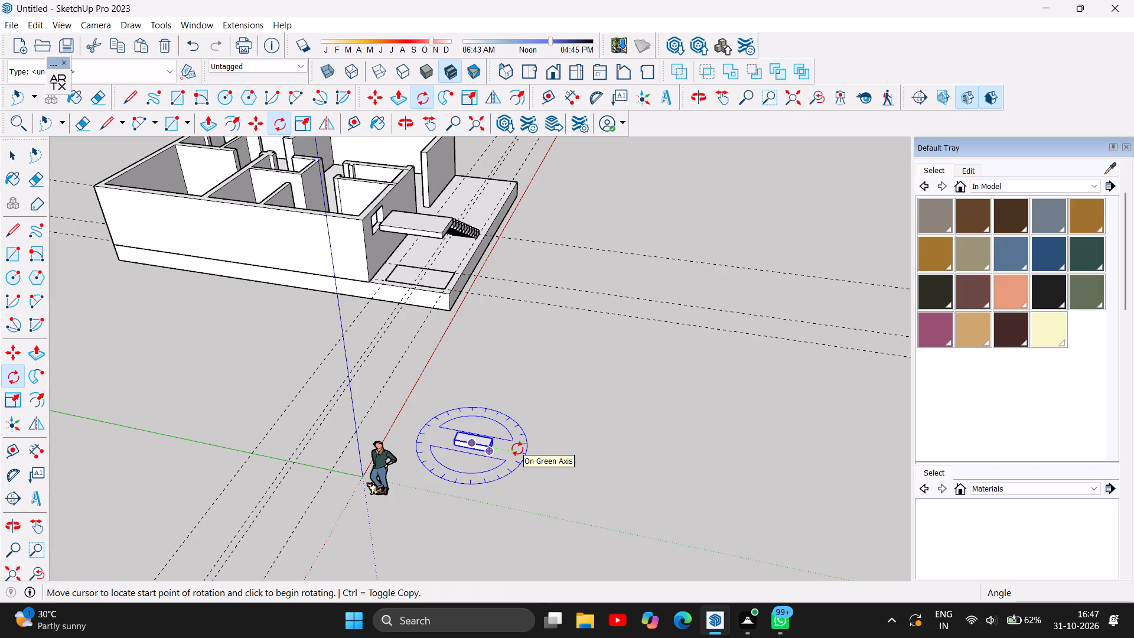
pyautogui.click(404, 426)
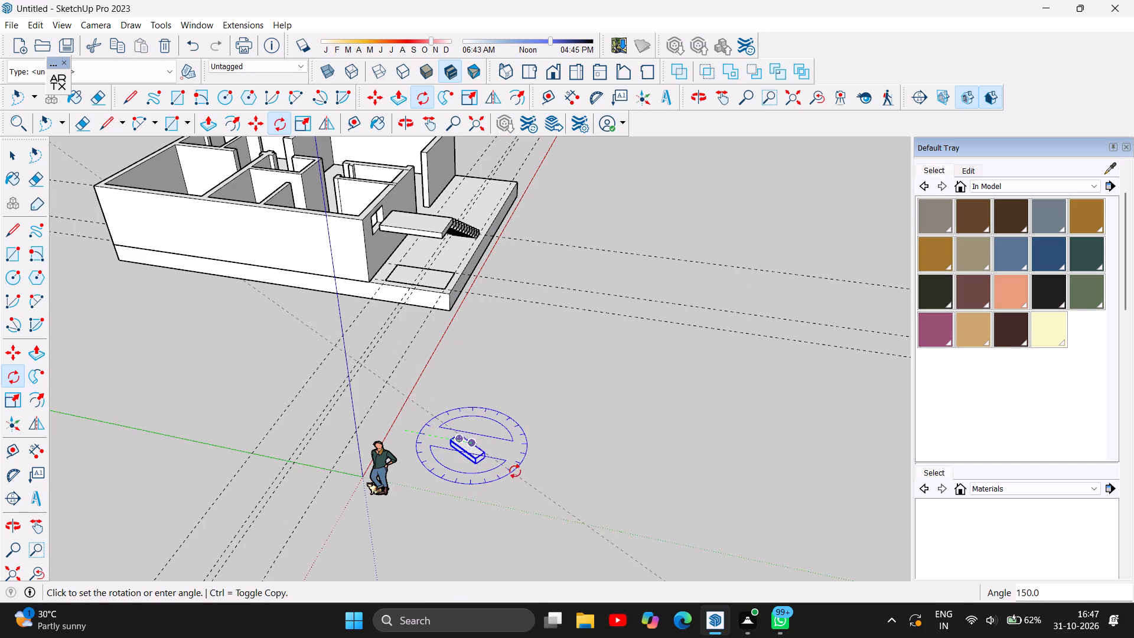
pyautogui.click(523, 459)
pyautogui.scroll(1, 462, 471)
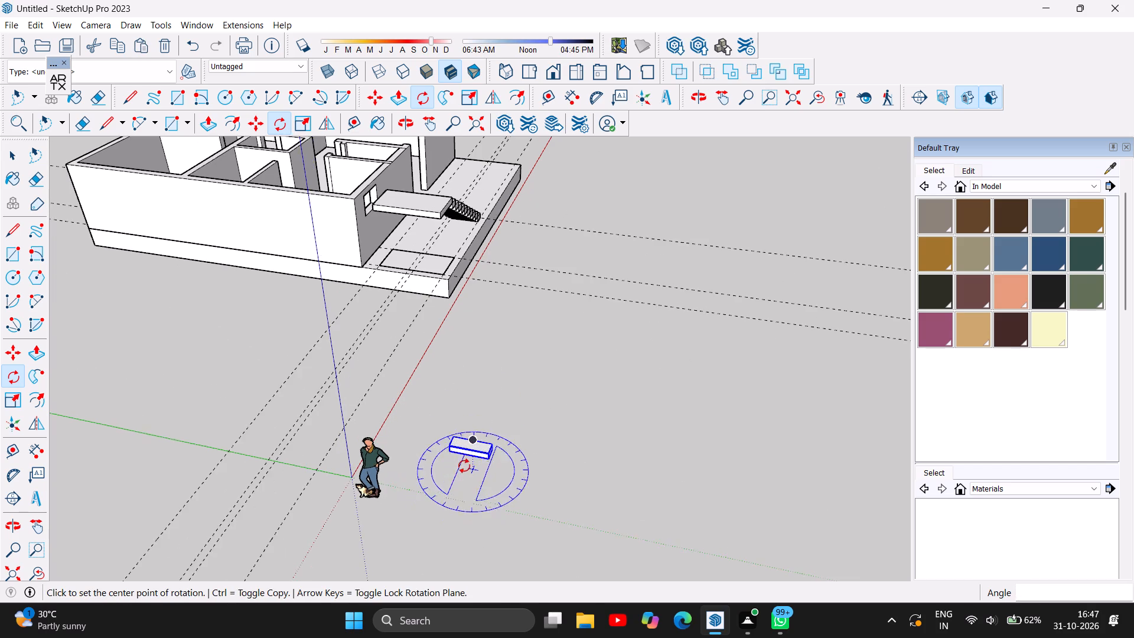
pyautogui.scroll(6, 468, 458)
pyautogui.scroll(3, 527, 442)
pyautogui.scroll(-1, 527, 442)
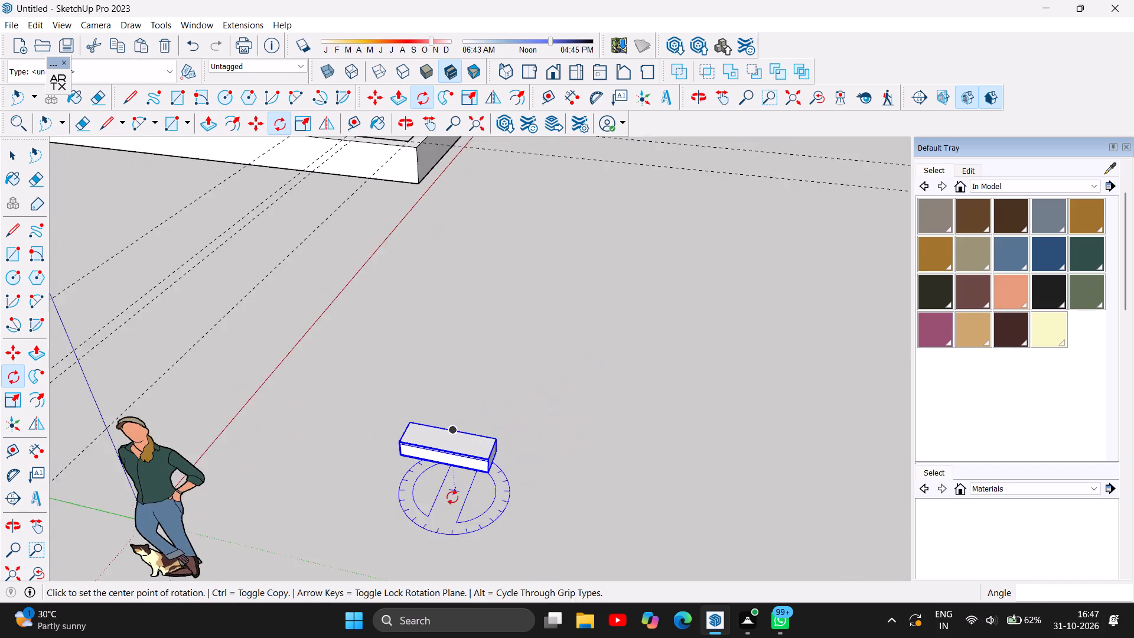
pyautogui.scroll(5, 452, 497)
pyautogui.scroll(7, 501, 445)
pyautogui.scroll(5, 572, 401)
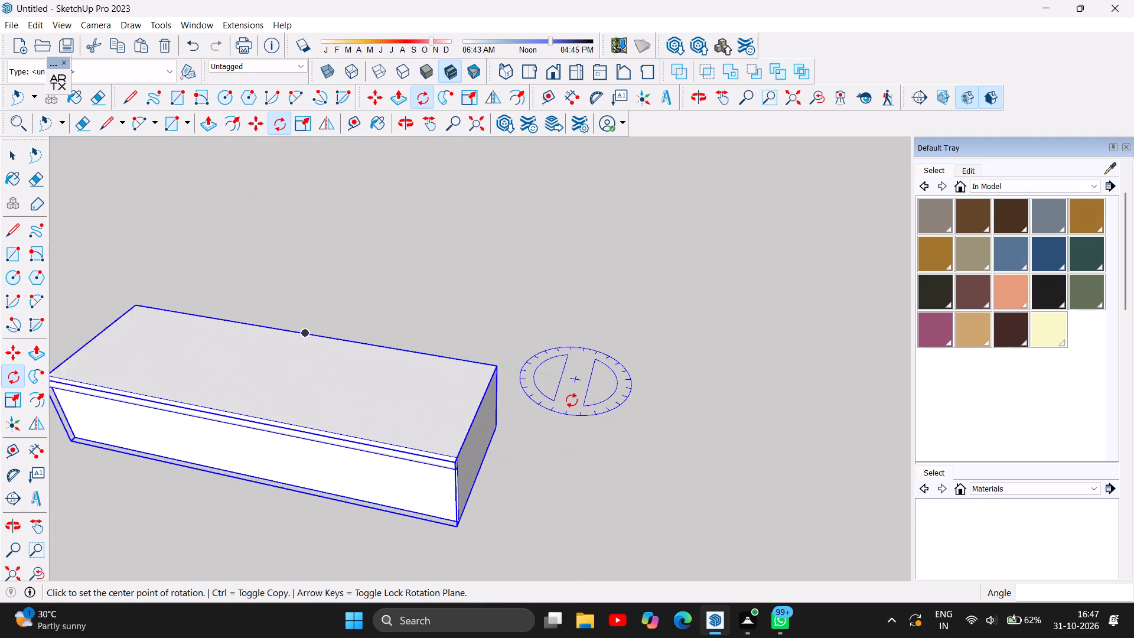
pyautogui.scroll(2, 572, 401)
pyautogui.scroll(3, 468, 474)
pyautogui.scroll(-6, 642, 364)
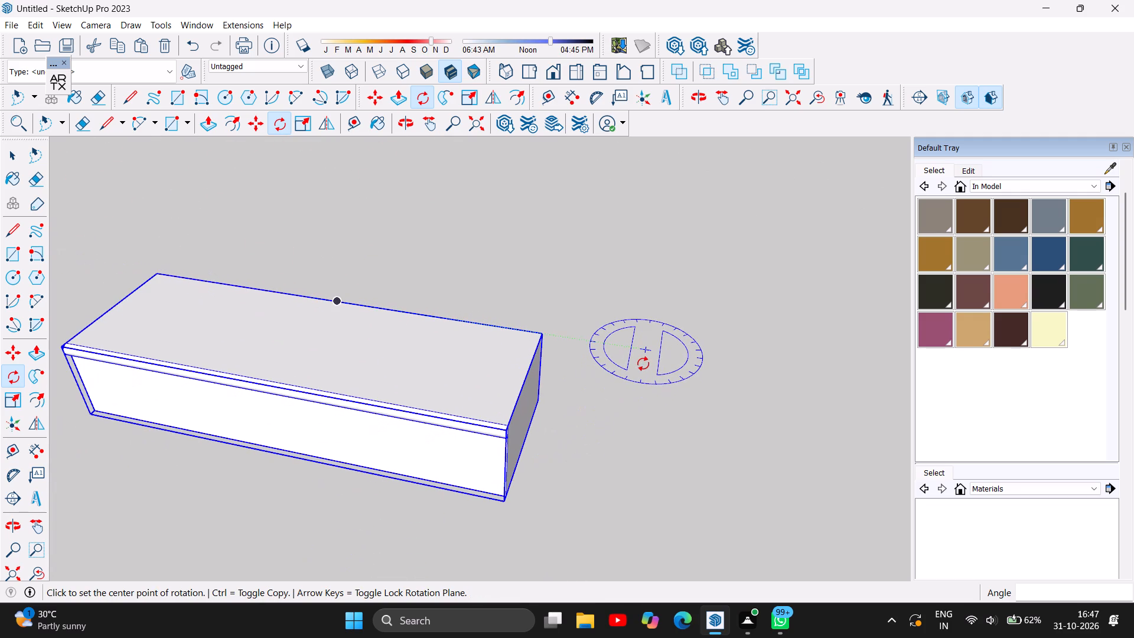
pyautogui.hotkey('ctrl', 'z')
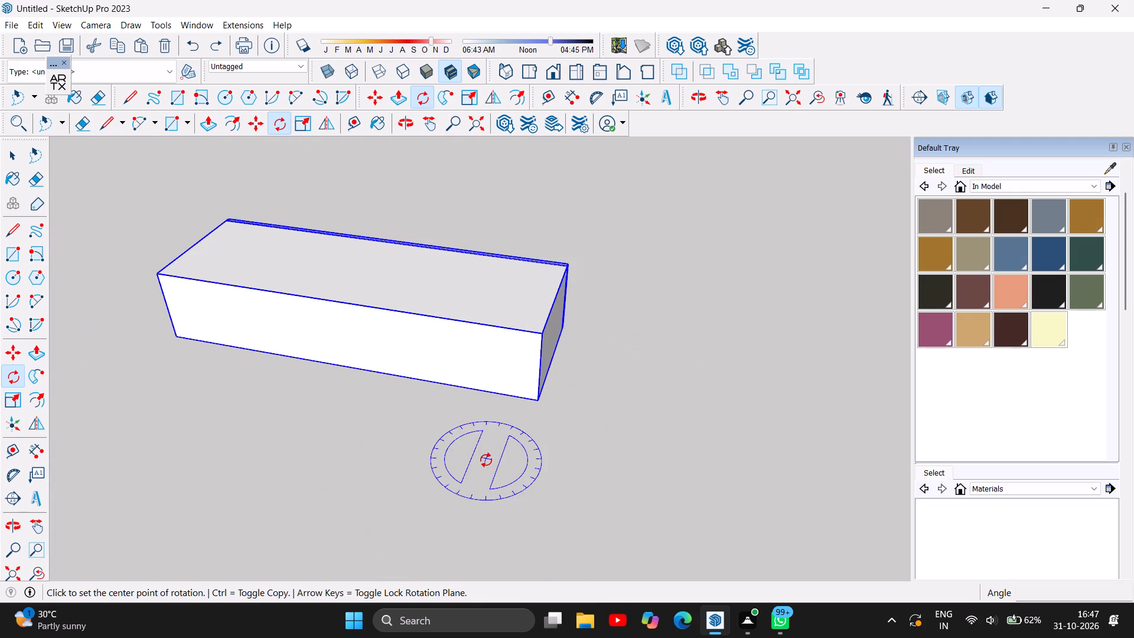
# Make a copy of the spare step rotated half a turn about the midpoint of its plain long top edge, back to back with the original.
pyautogui.scroll(-6, 487, 461)
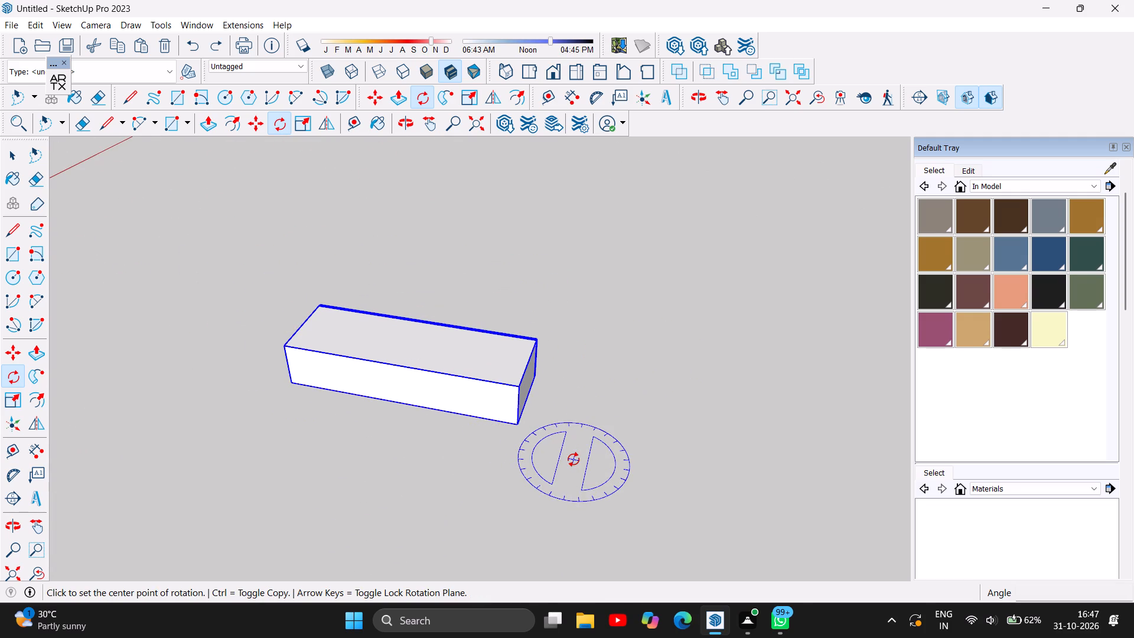
pyautogui.click(410, 340)
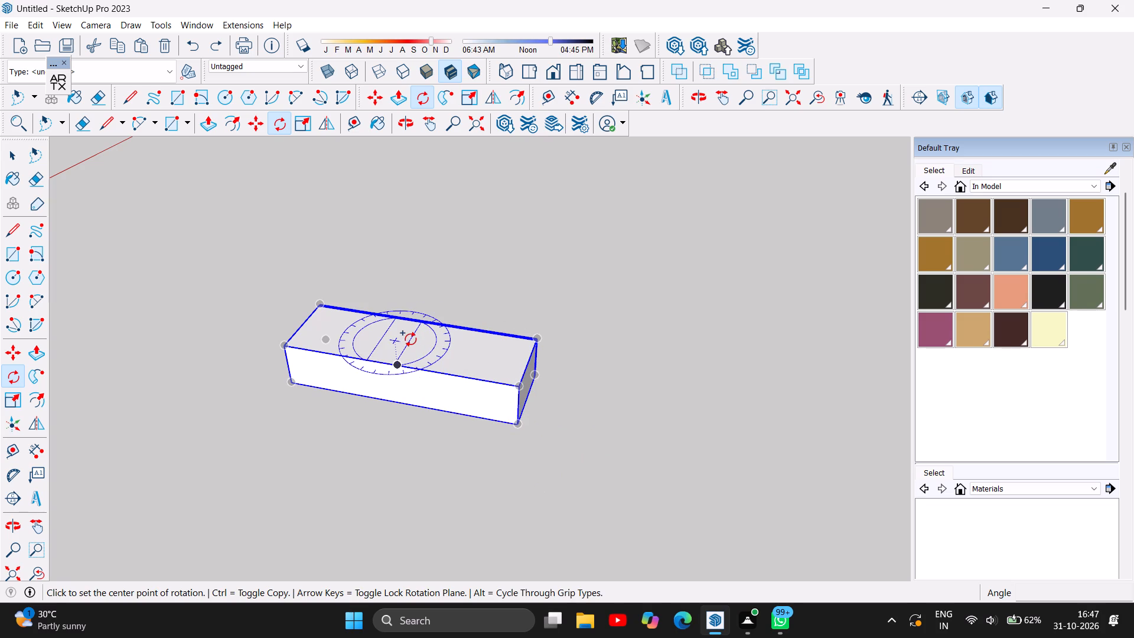
pyautogui.click(517, 363)
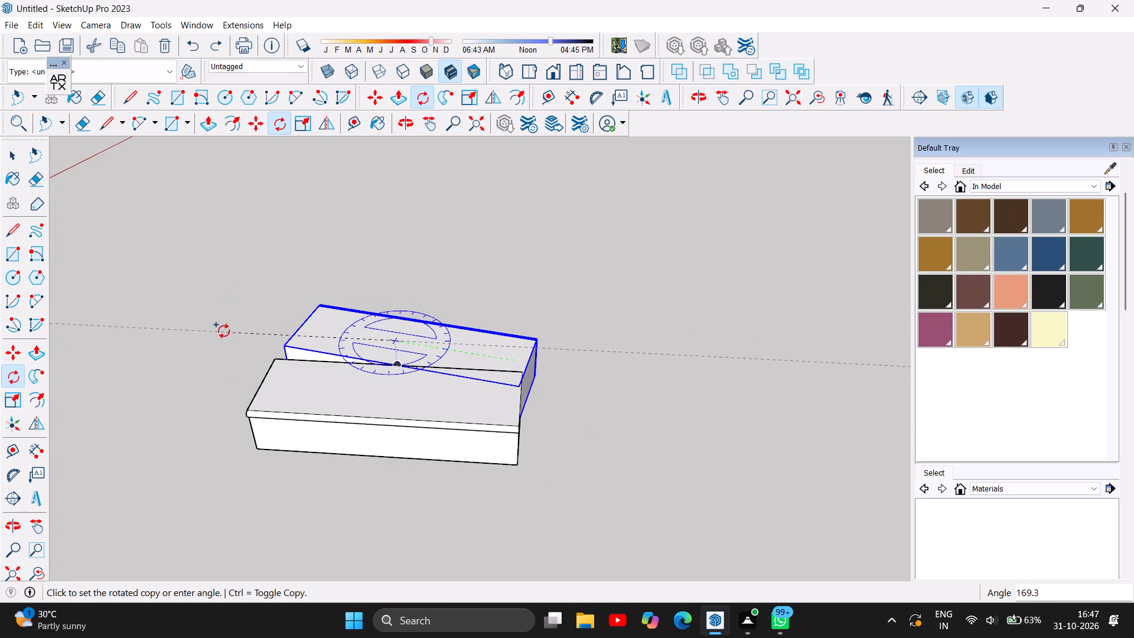
pyautogui.doubleClick(224, 316)
pyautogui.scroll(-4, 683, 387)
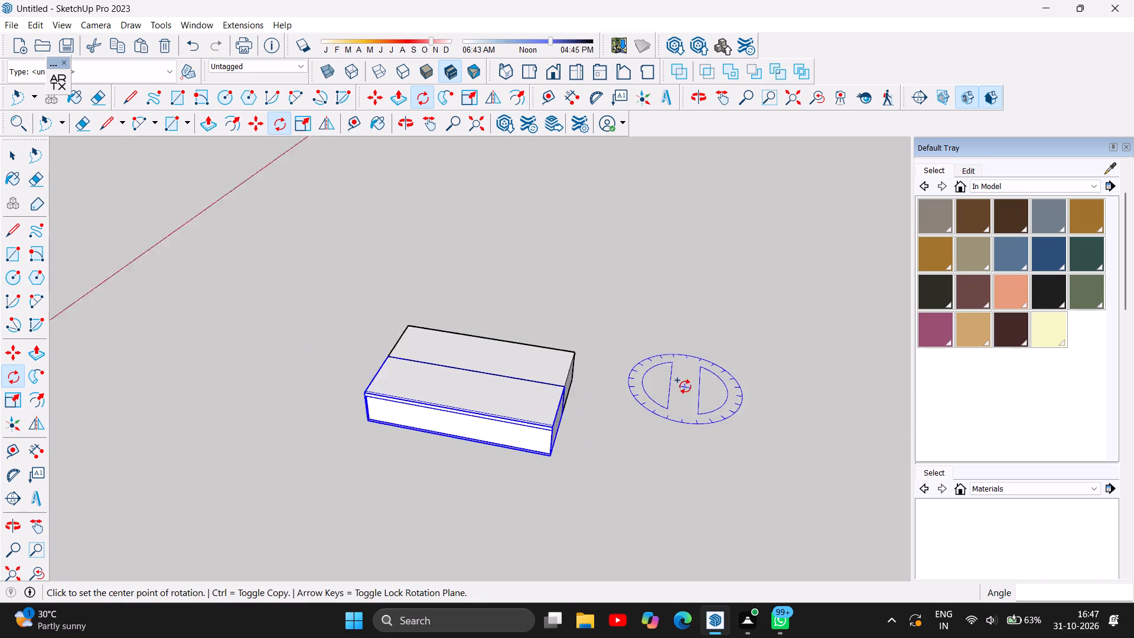
pyautogui.scroll(-6, 685, 387)
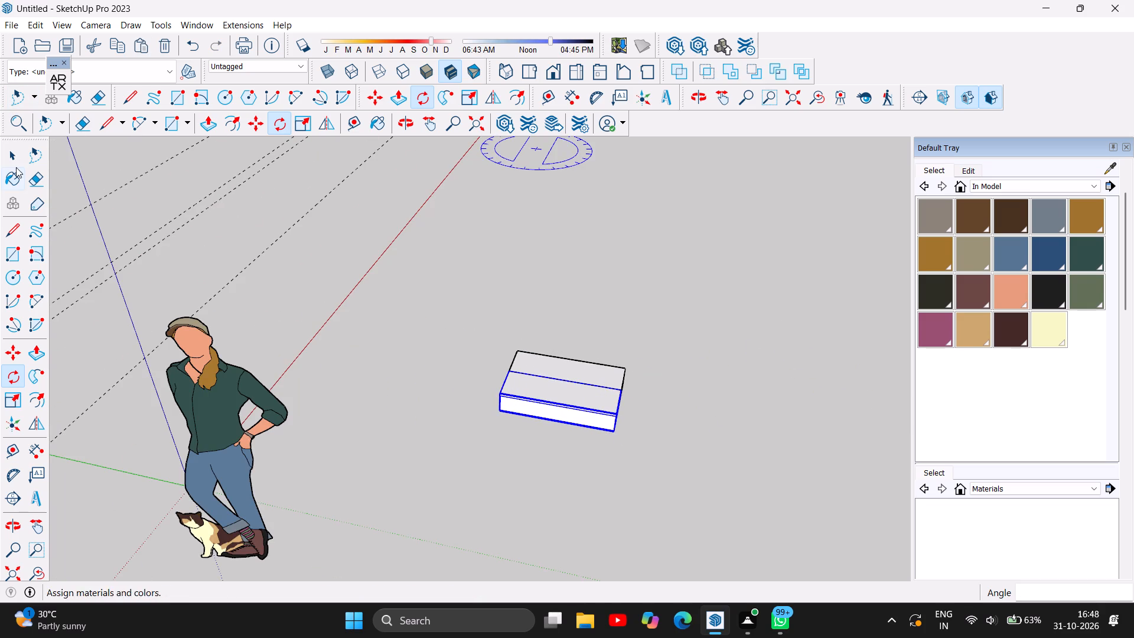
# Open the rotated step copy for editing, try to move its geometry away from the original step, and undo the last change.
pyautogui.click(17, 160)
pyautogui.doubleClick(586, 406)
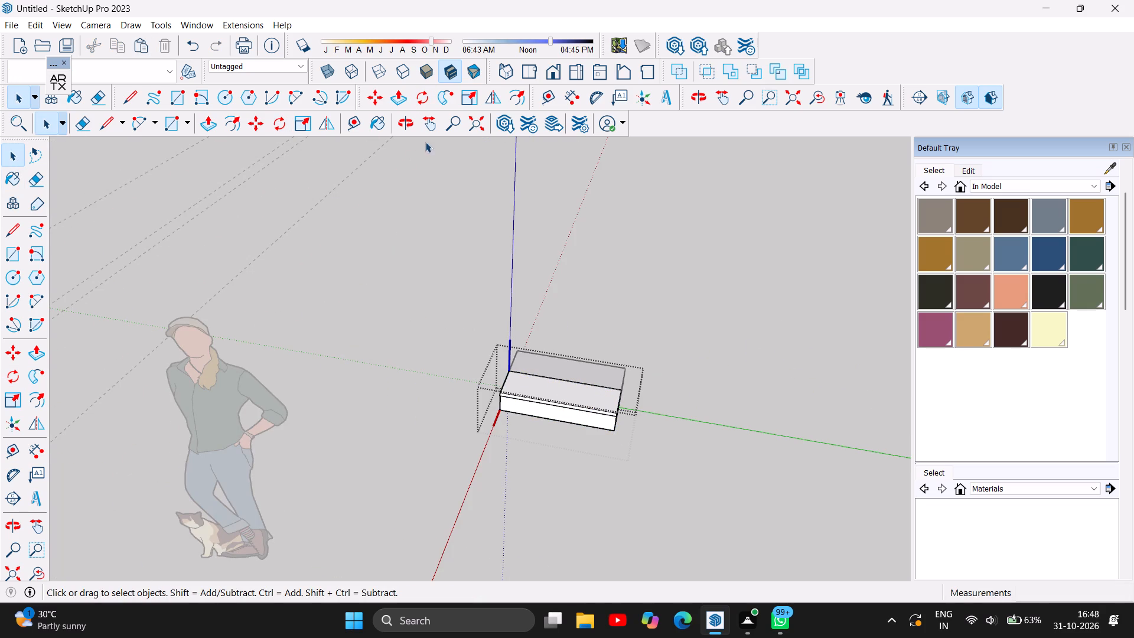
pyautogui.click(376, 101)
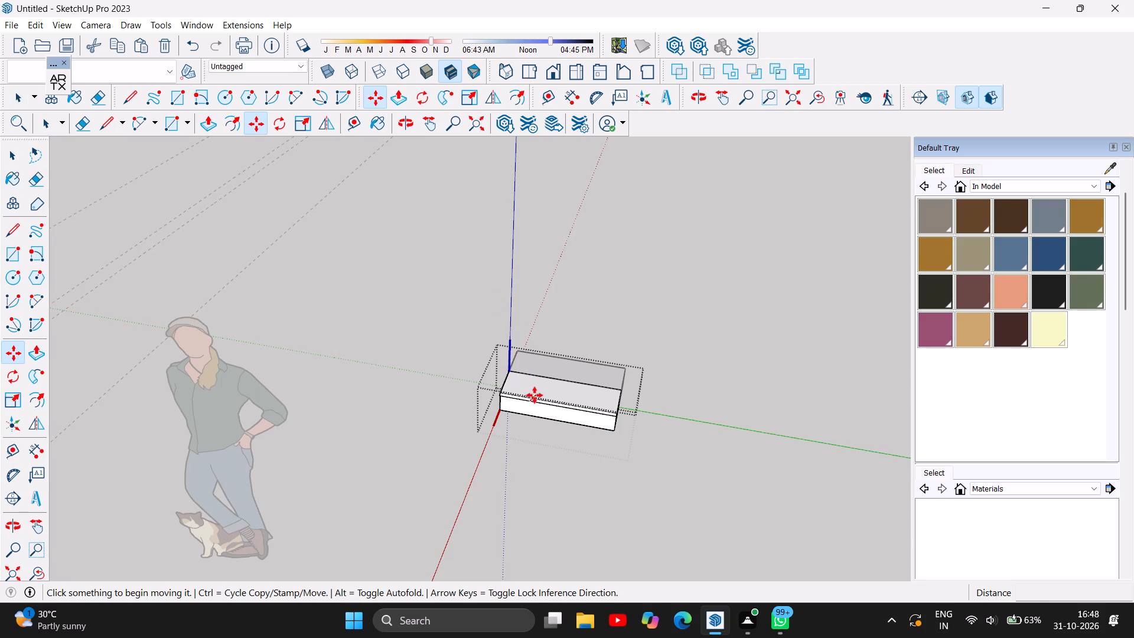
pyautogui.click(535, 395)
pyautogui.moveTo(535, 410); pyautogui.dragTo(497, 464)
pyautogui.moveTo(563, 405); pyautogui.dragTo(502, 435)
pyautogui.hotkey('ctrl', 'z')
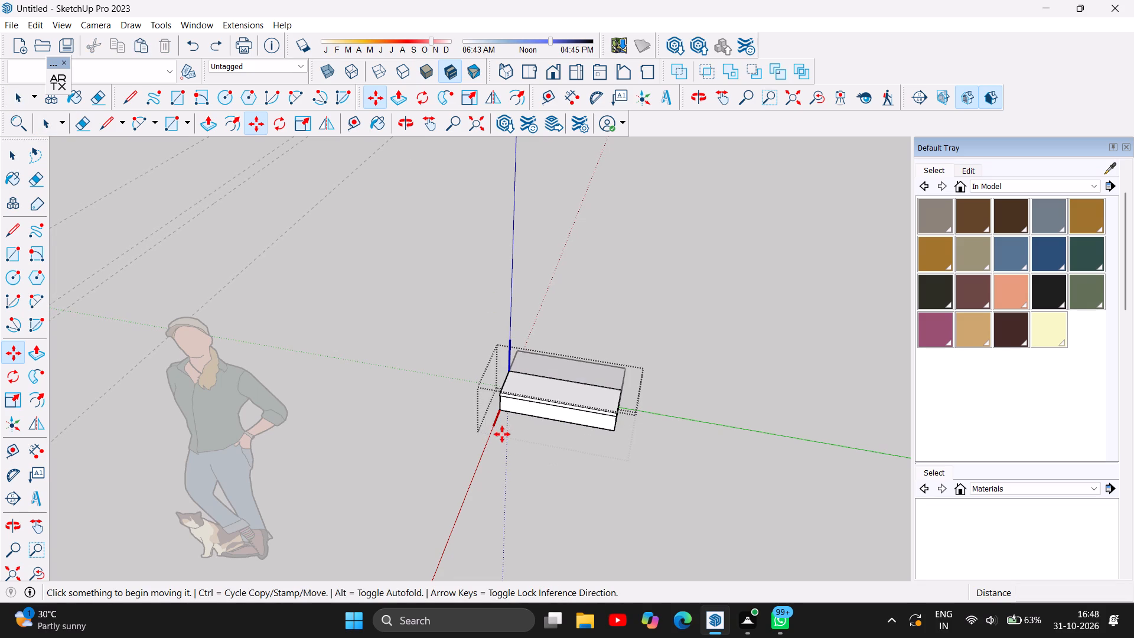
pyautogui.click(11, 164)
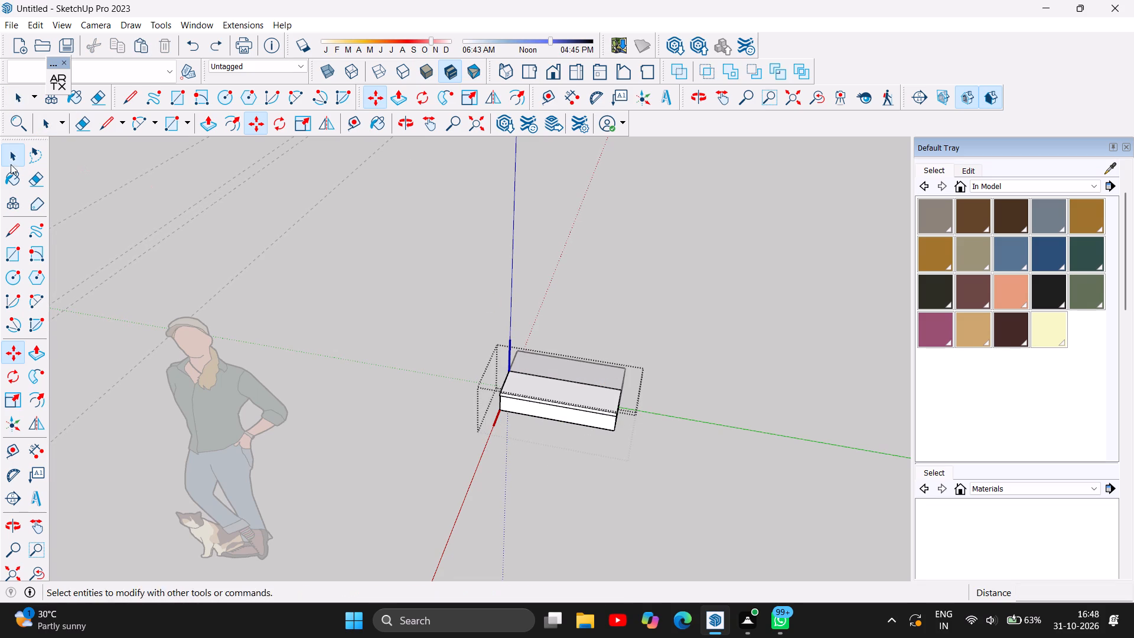
# Finish editing the rotated step copy and copy it to the clipboard as a whole object.
pyautogui.click(546, 413)
pyautogui.click(700, 502)
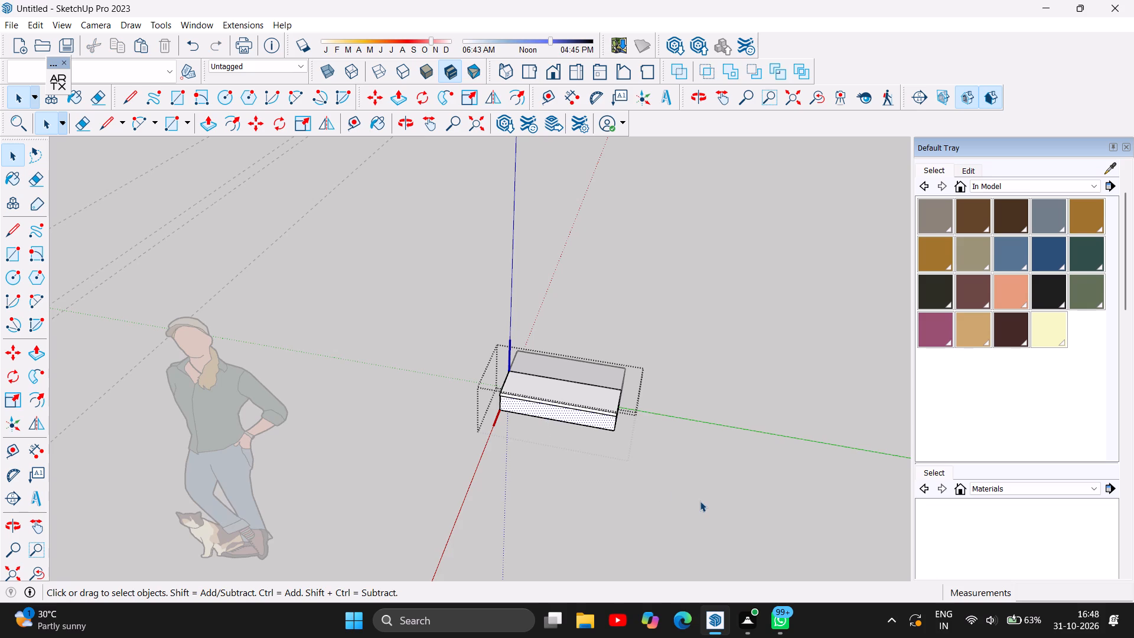
pyautogui.click(536, 402)
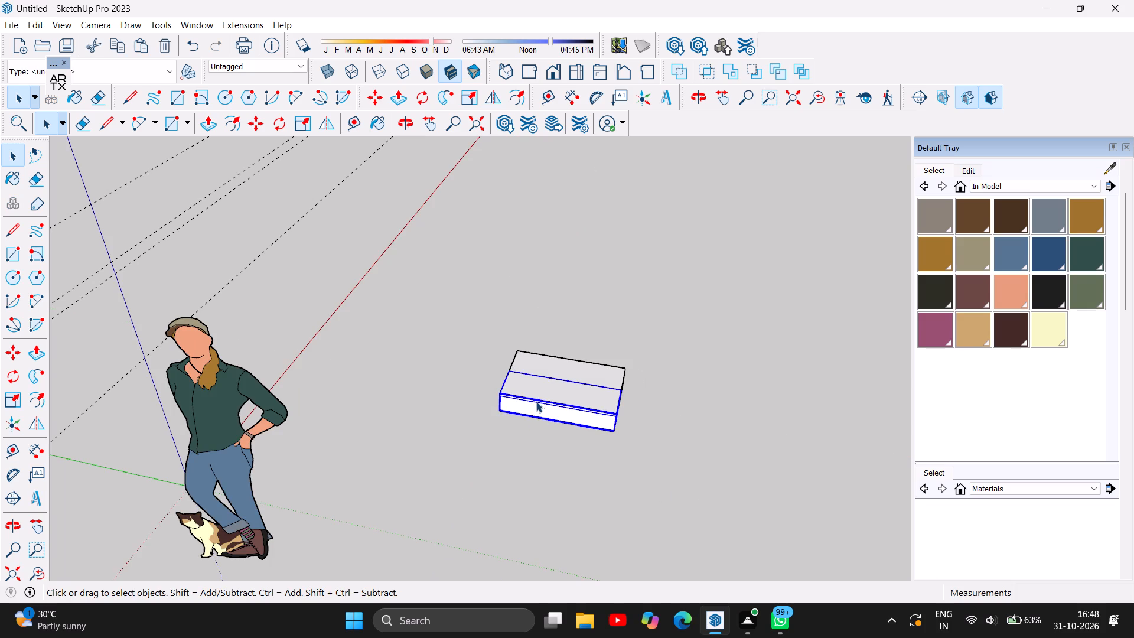
pyautogui.hotkey('ctrl', 'c')
# Draw a 7" vertical line across the landing's stair-side edge face, up from where the flight's inner side meets it.
pyautogui.scroll(-3, 738, 428)
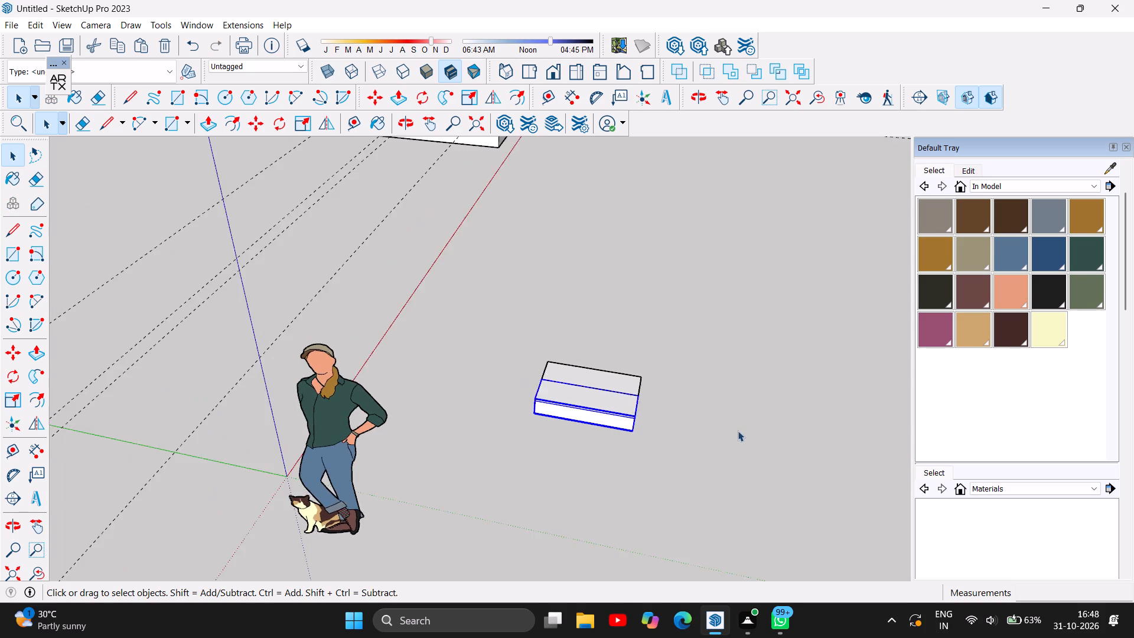
pyautogui.scroll(-15, 744, 485)
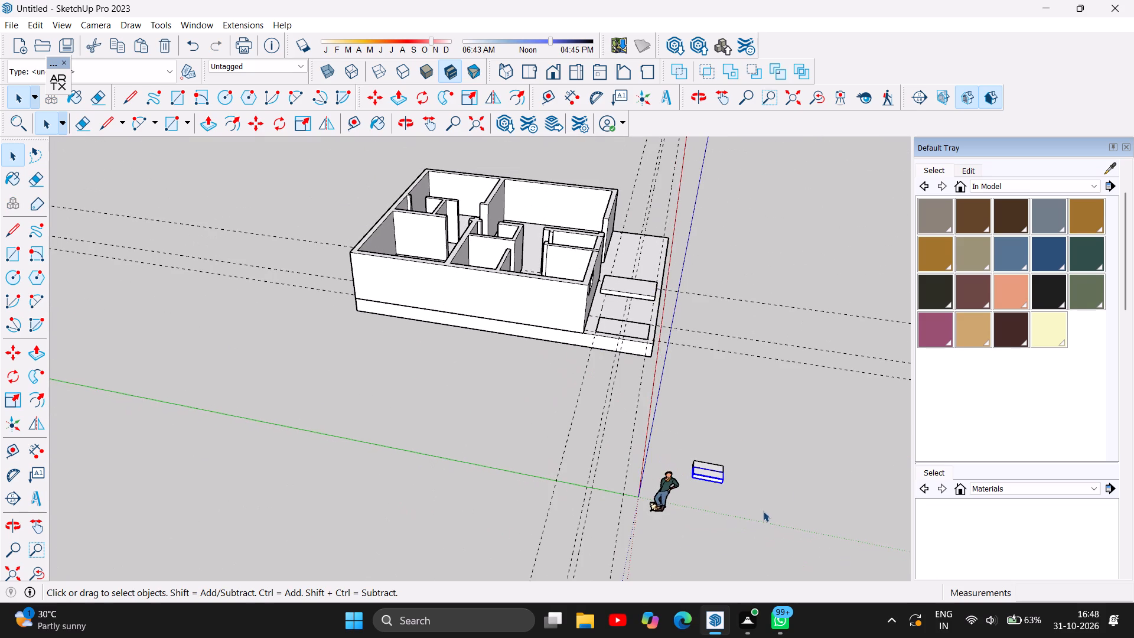
pyautogui.scroll(5, 586, 238)
pyautogui.scroll(4, 638, 291)
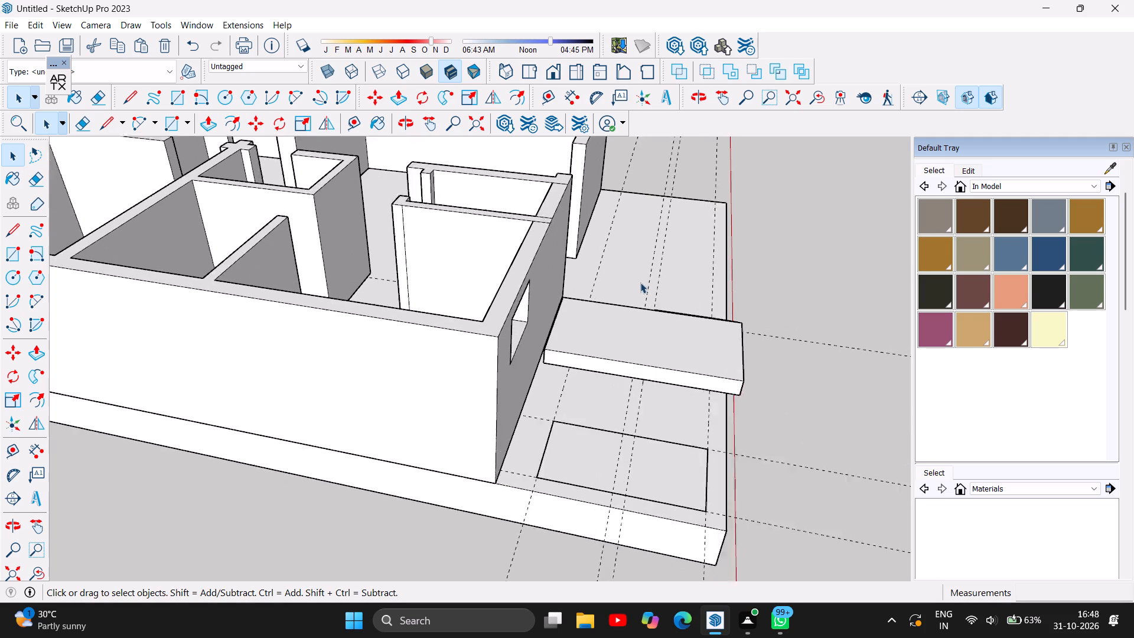
pyautogui.scroll(1, 640, 282)
pyautogui.click(396, 123)
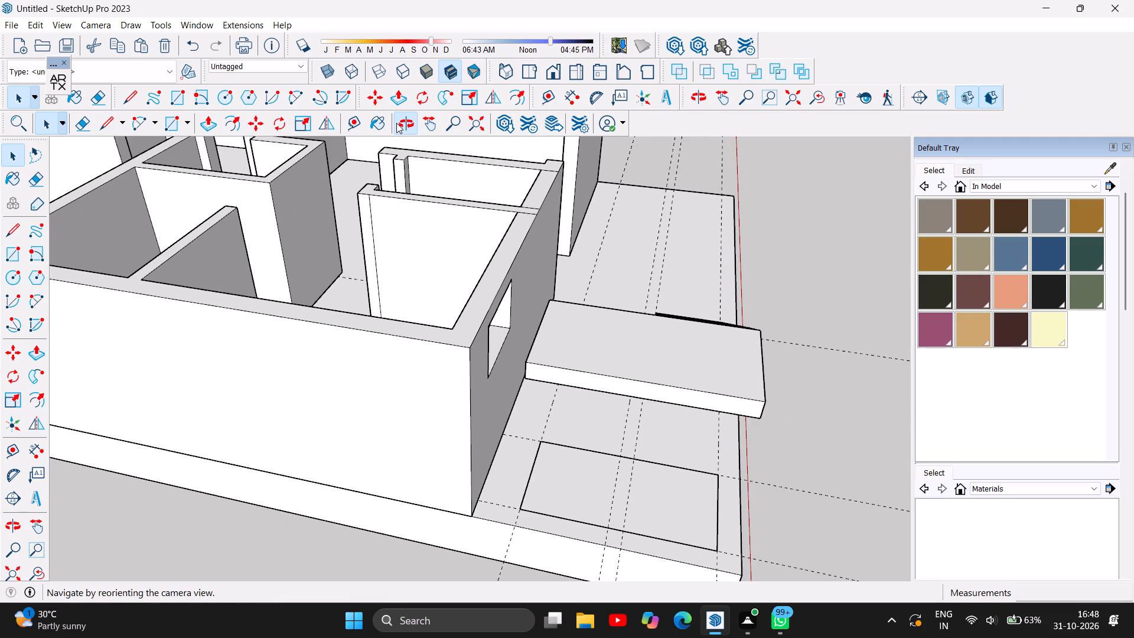
pyautogui.moveTo(603, 338); pyautogui.dragTo(611, 457)
pyautogui.scroll(3, 702, 396)
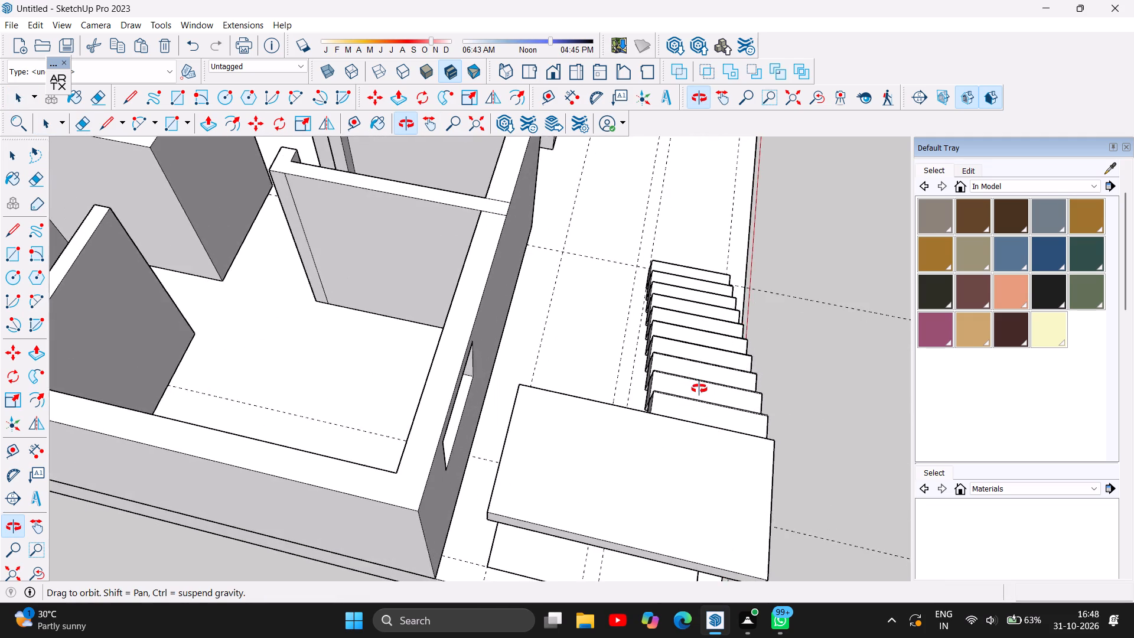
pyautogui.scroll(5, 699, 389)
pyautogui.moveTo(716, 427); pyautogui.dragTo(580, 408)
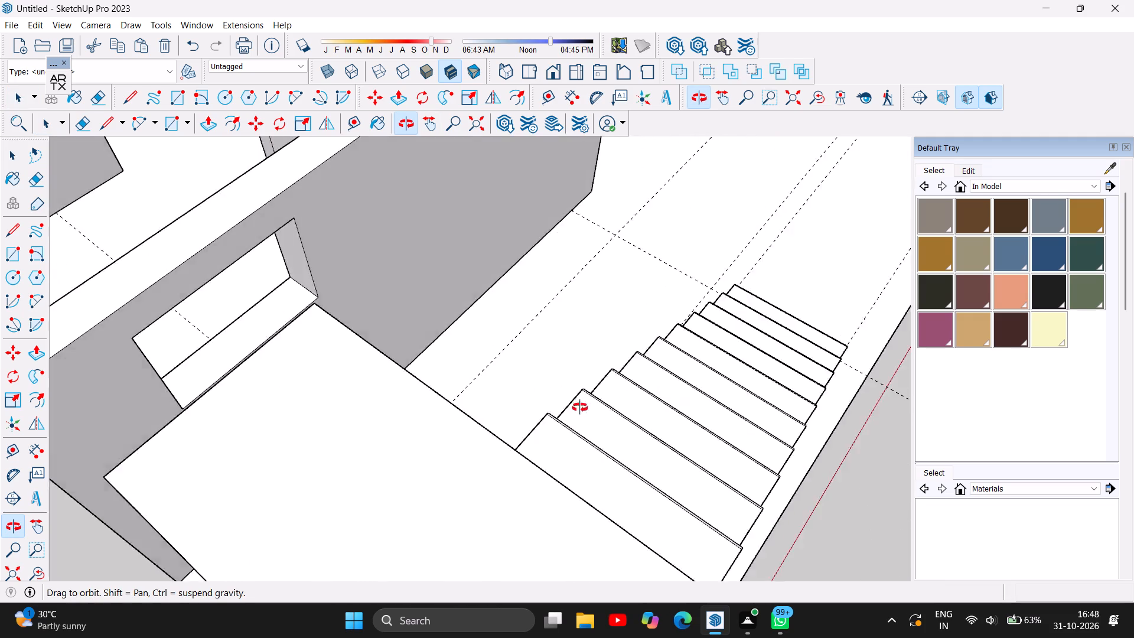
pyautogui.moveTo(580, 408); pyautogui.dragTo(39, 315)
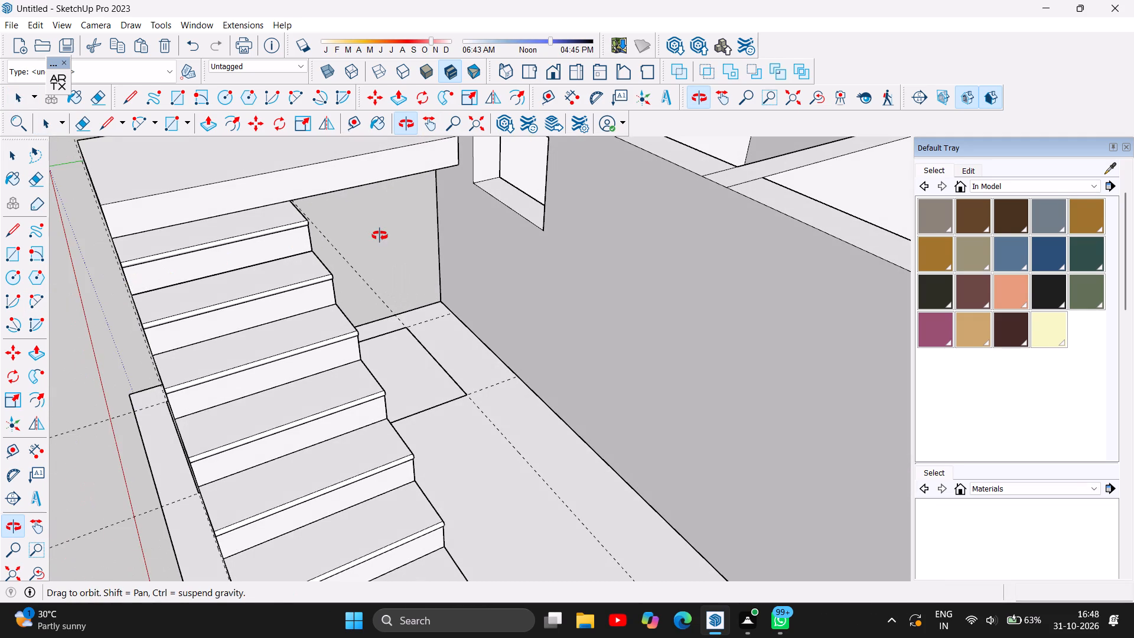
pyautogui.click(130, 93)
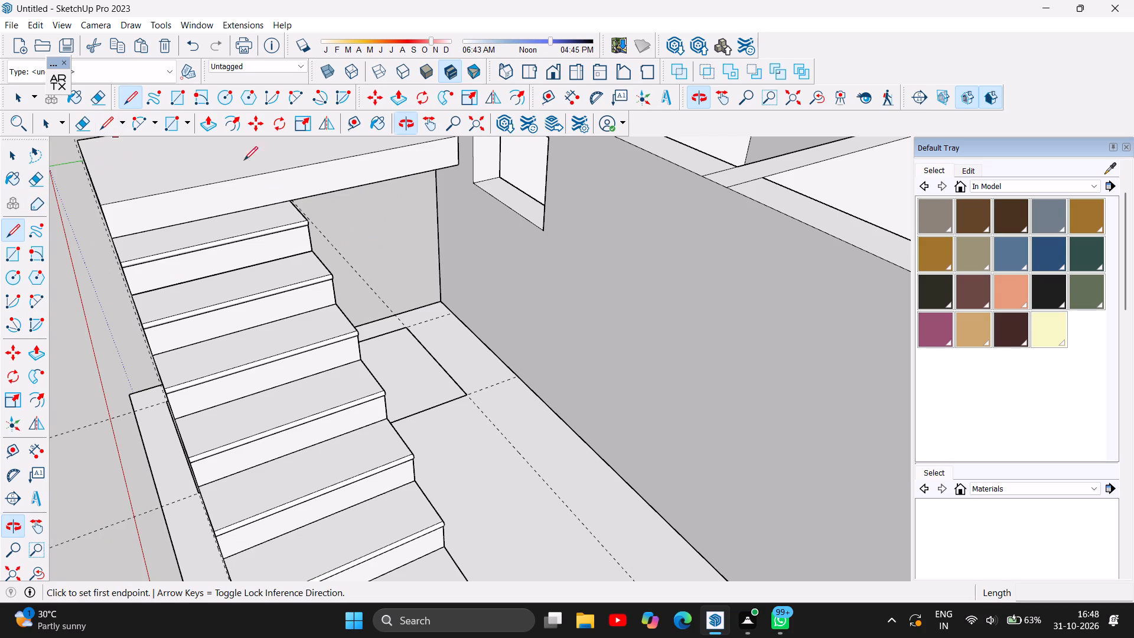
pyautogui.click(292, 198)
pyautogui.click(285, 170)
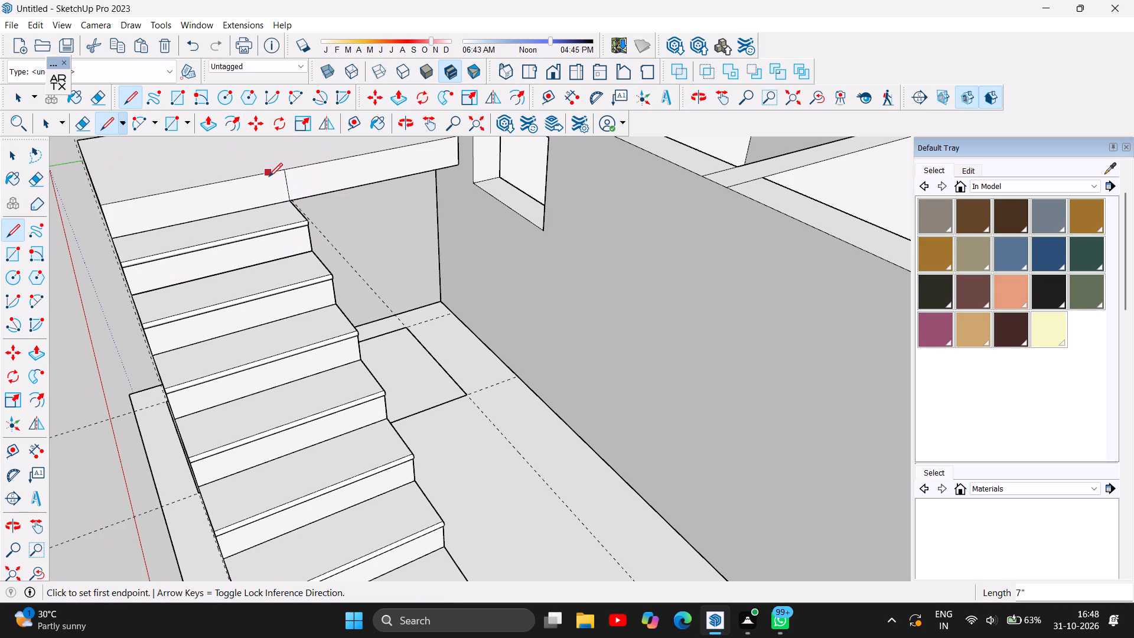
# Place a vertical guide 6" from the new dividing line, along the landing's edge face toward the house wall.
pyautogui.press('t')
pyautogui.click(288, 185)
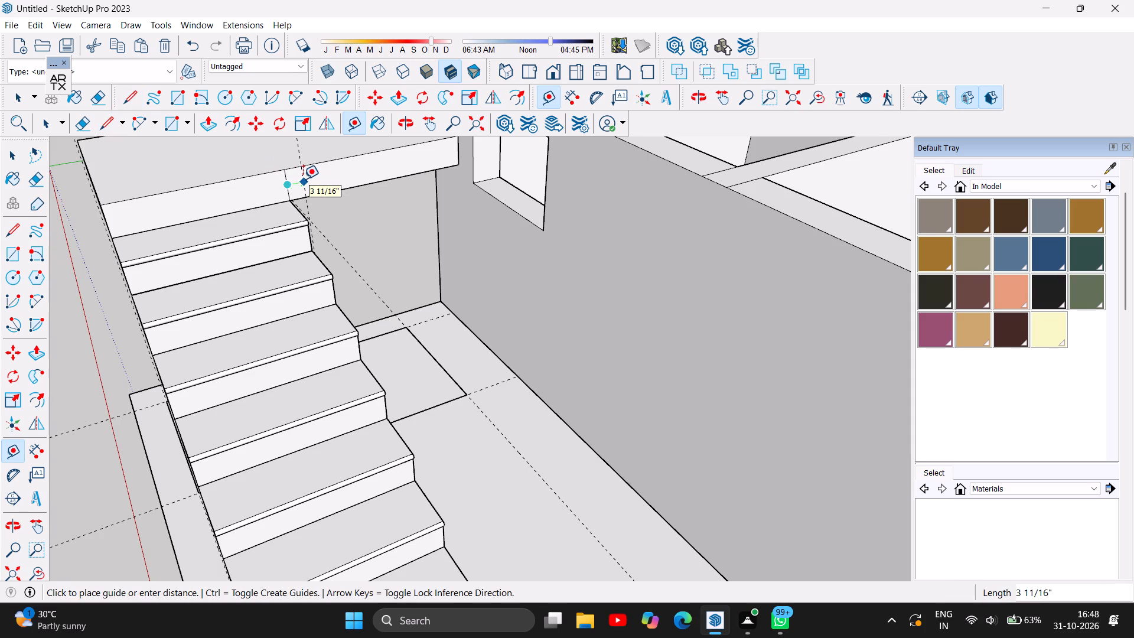
pyautogui.press('6')
pyautogui.press('Return')
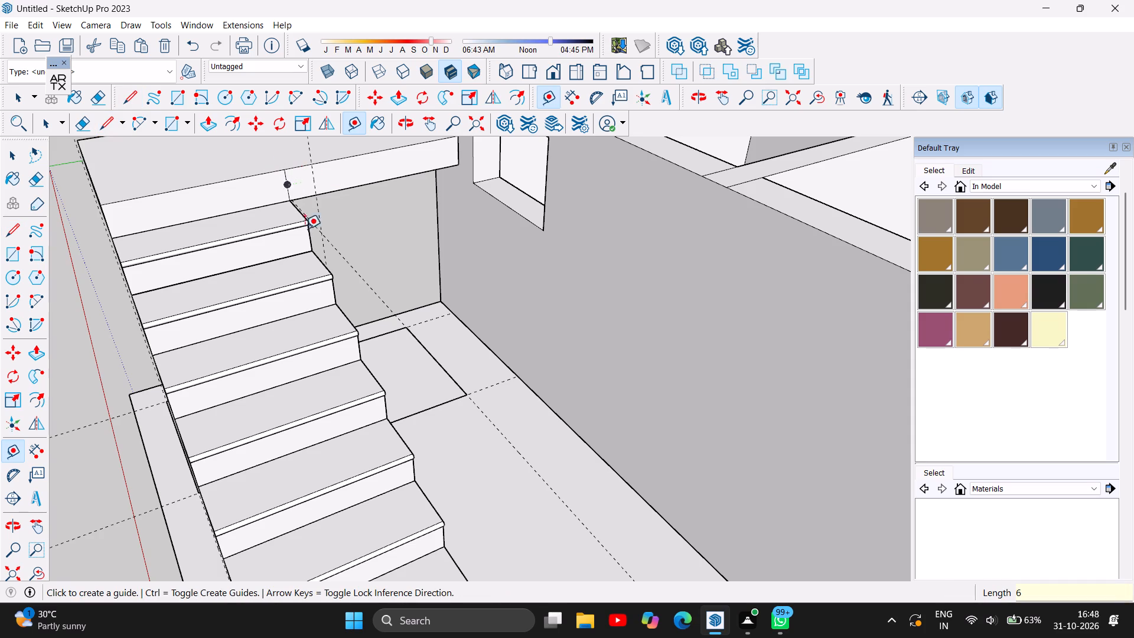
# Place a second vertical guide 3'6" from the midpoint of the dividing line, toward the house wall.
pyautogui.click(22, 228)
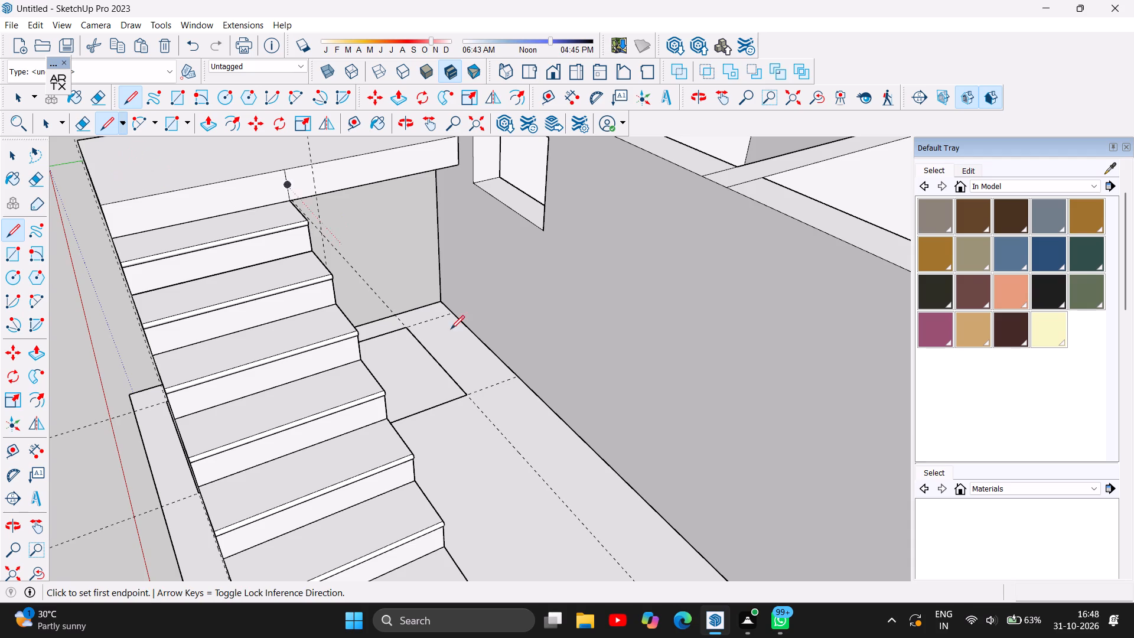
pyautogui.scroll(-2, 511, 360)
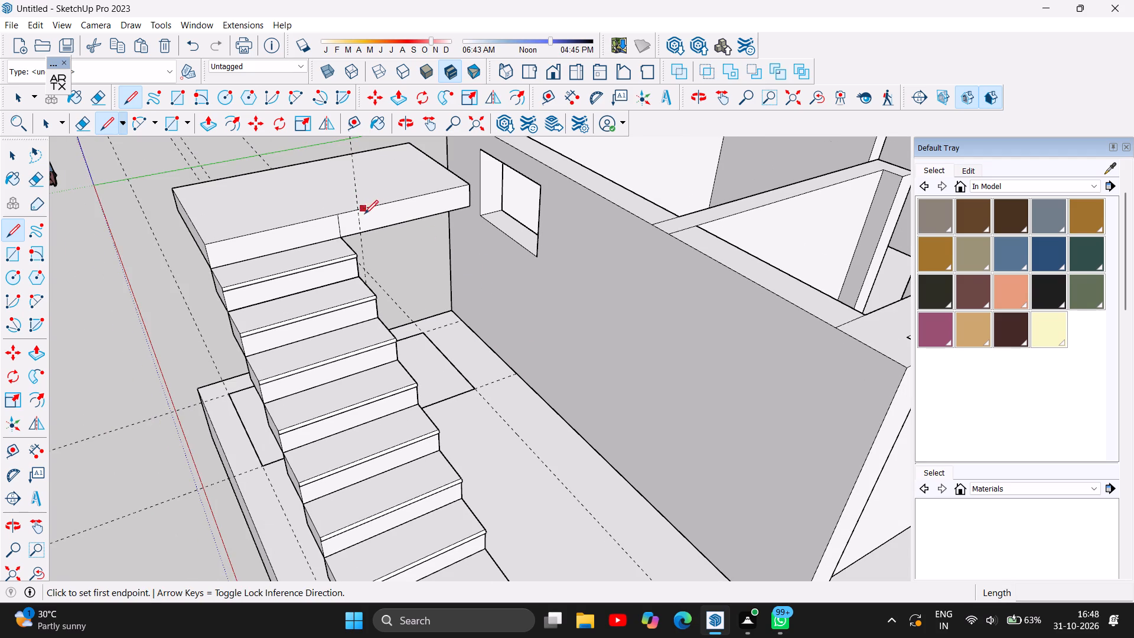
pyautogui.press('t')
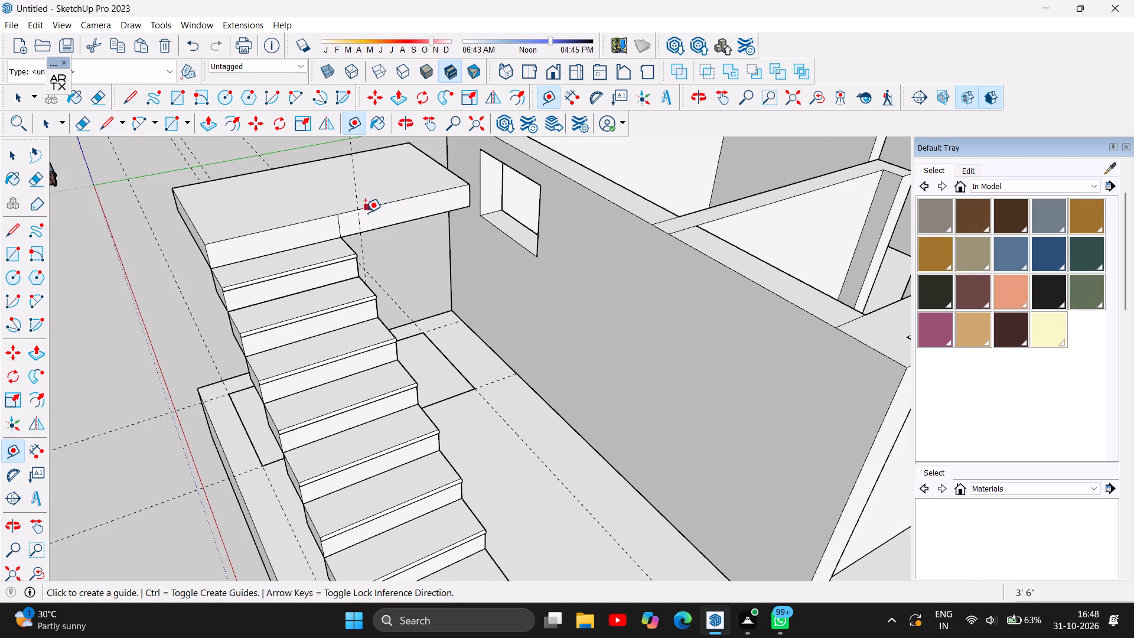
pyautogui.click(360, 210)
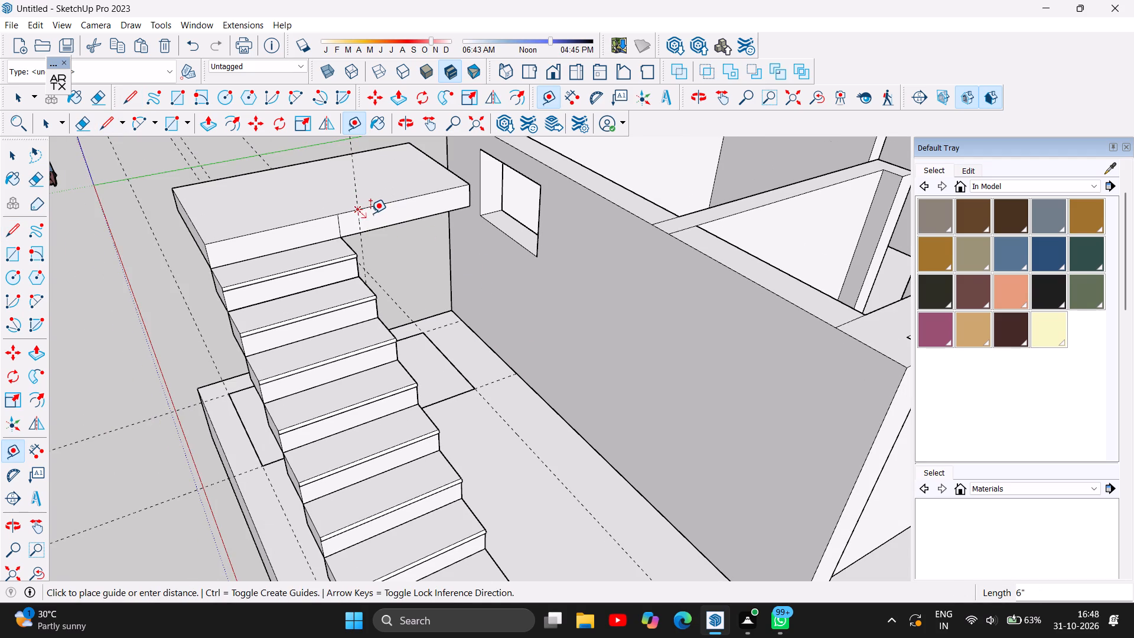
pyautogui.press('Escape')
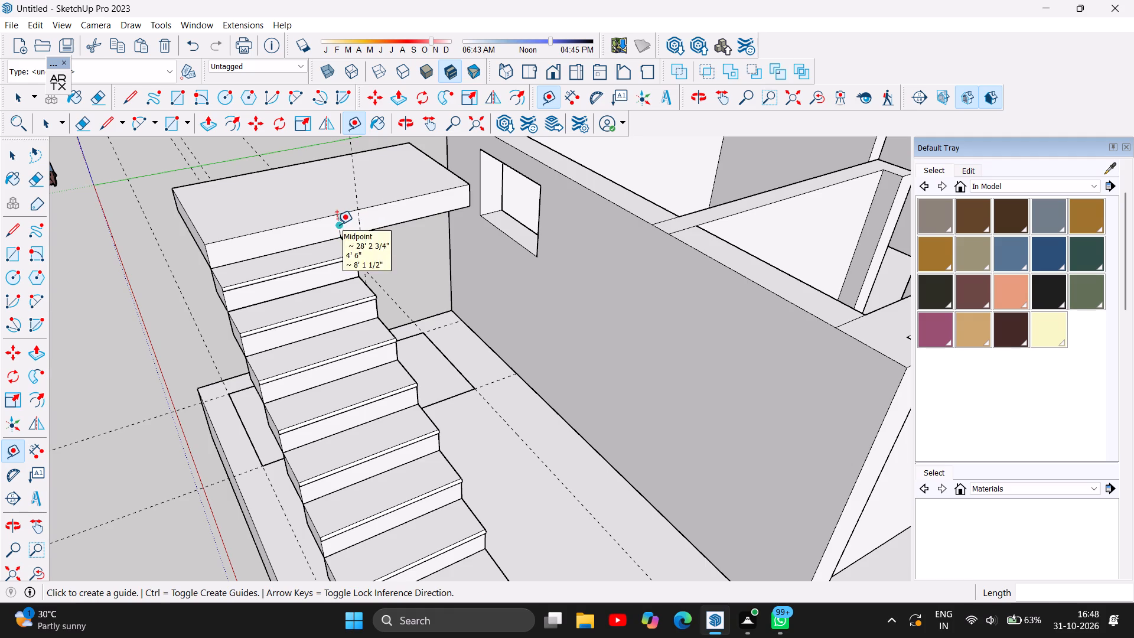
pyautogui.click(337, 224)
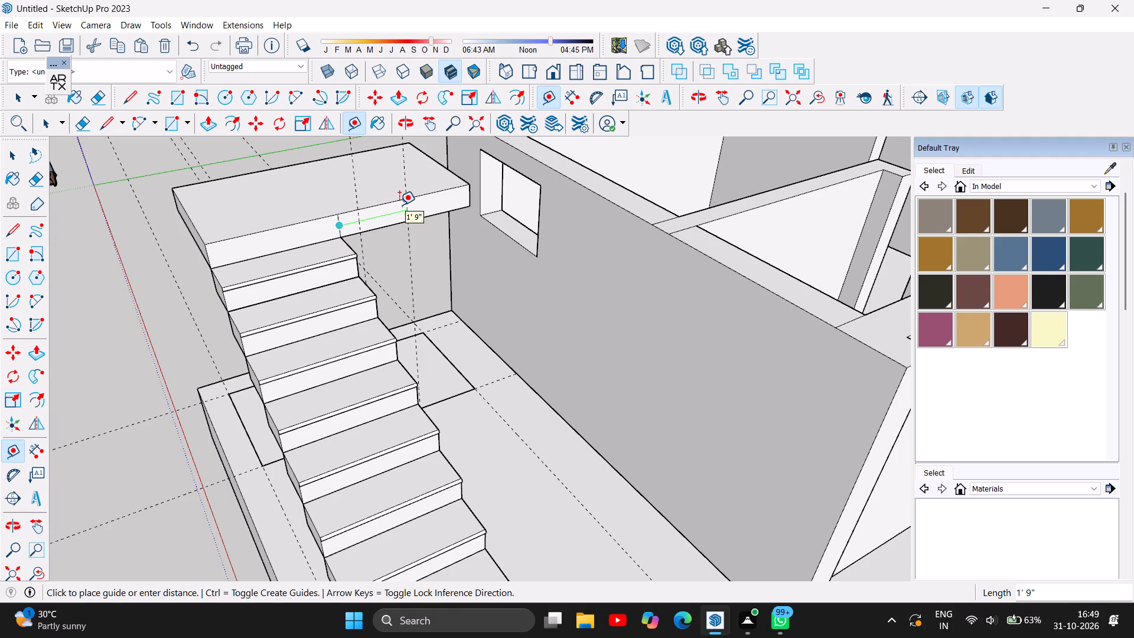
pyautogui.press('3')
pyautogui.press("'")
pyautogui.press('6')
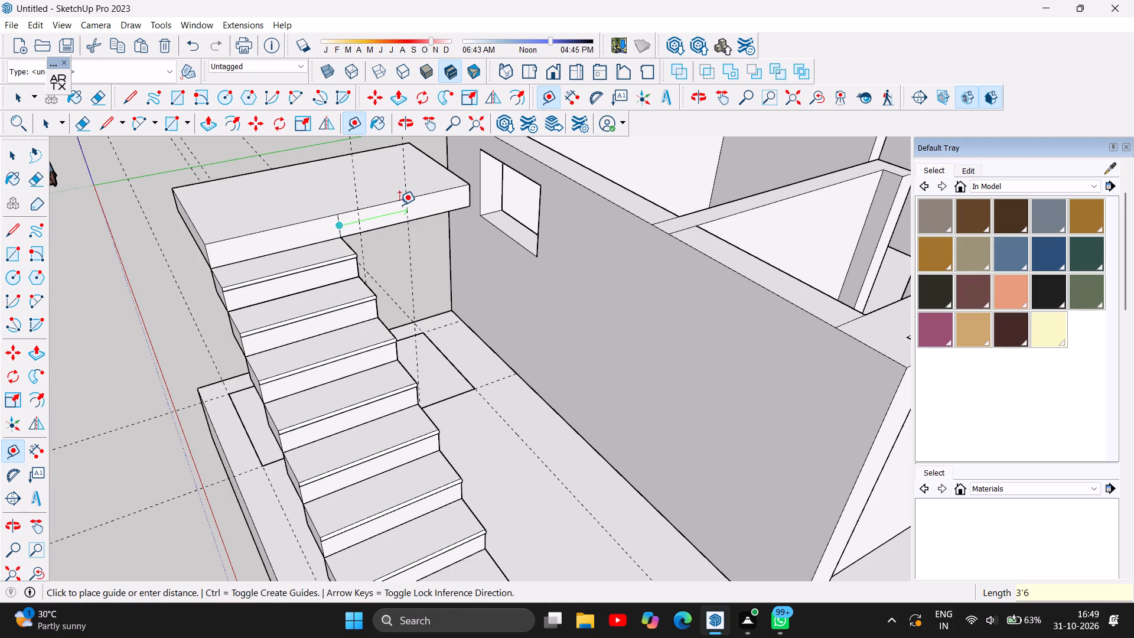
pyautogui.press('Return')
# Push/Pull the landing's edge face between the dividing line and the house wall outward by 1'.
pyautogui.scroll(1, 503, 210)
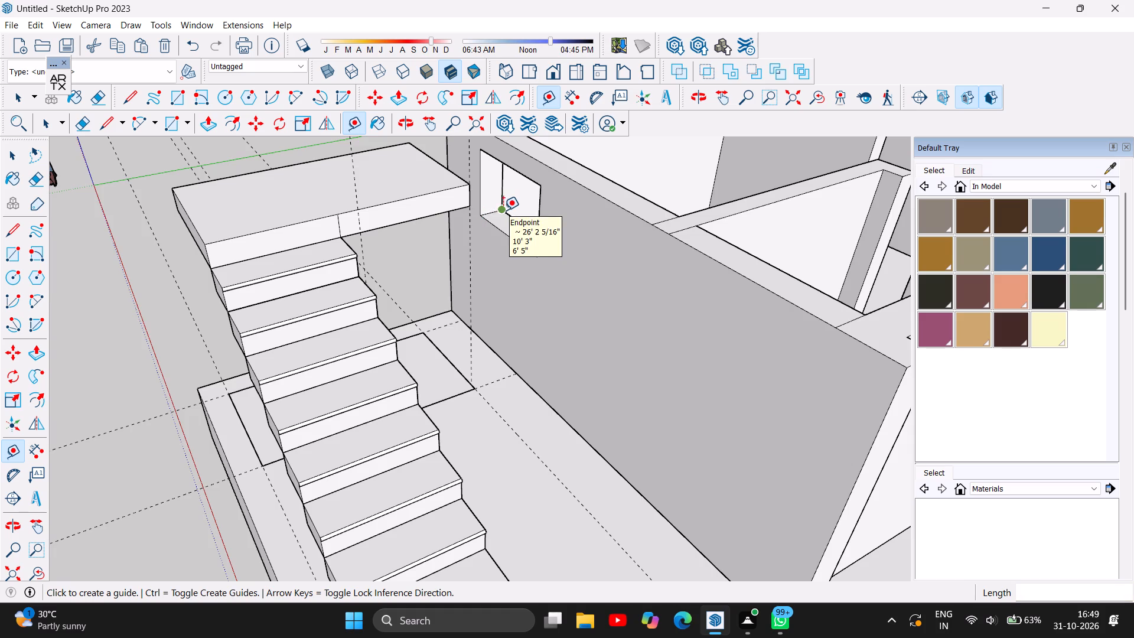
pyautogui.scroll(4, 503, 210)
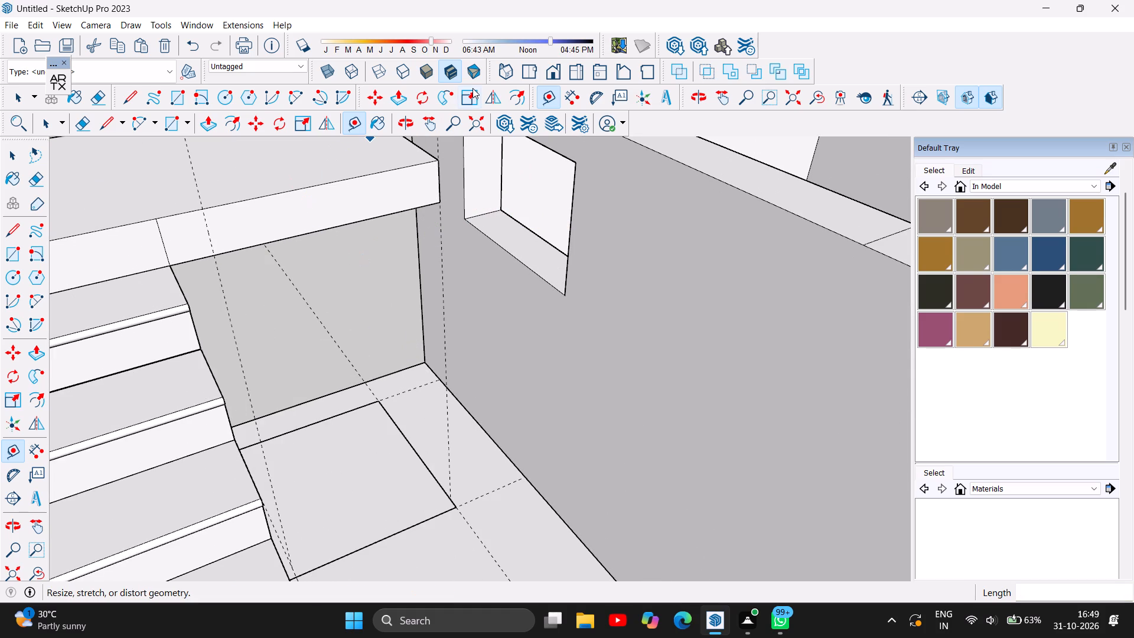
pyautogui.scroll(-4, 273, 296)
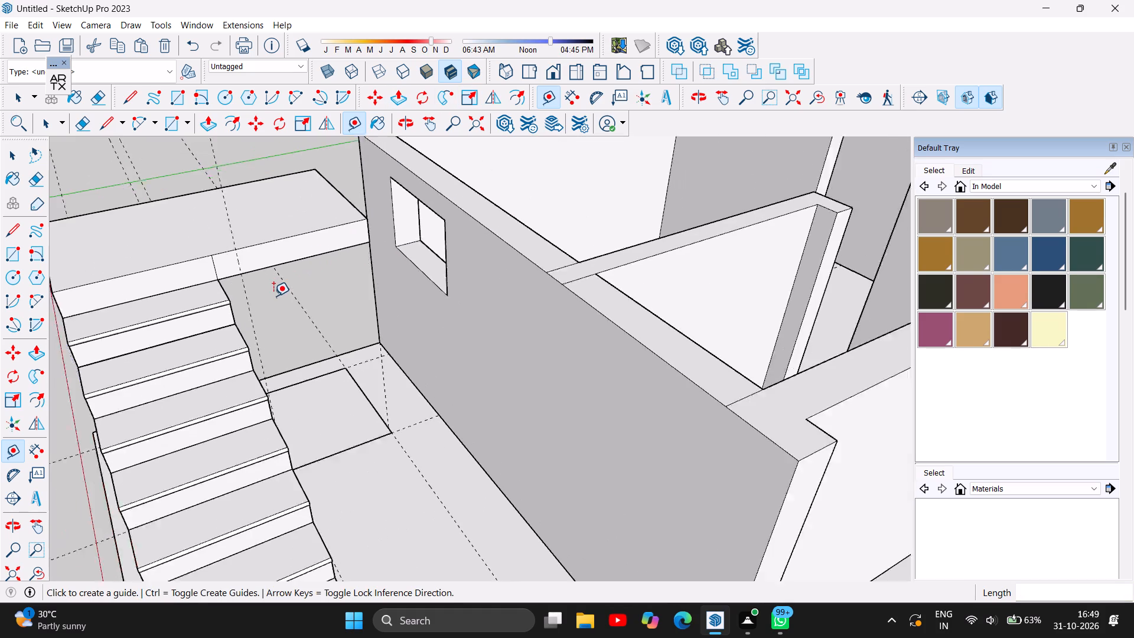
pyautogui.scroll(3, 359, 239)
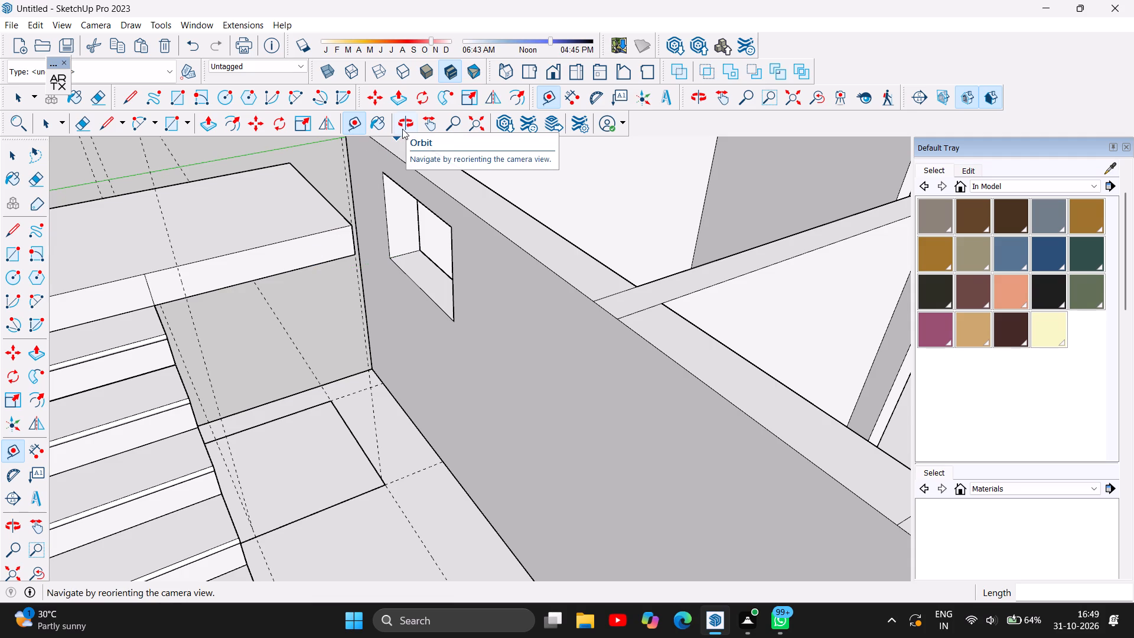
pyautogui.click(210, 125)
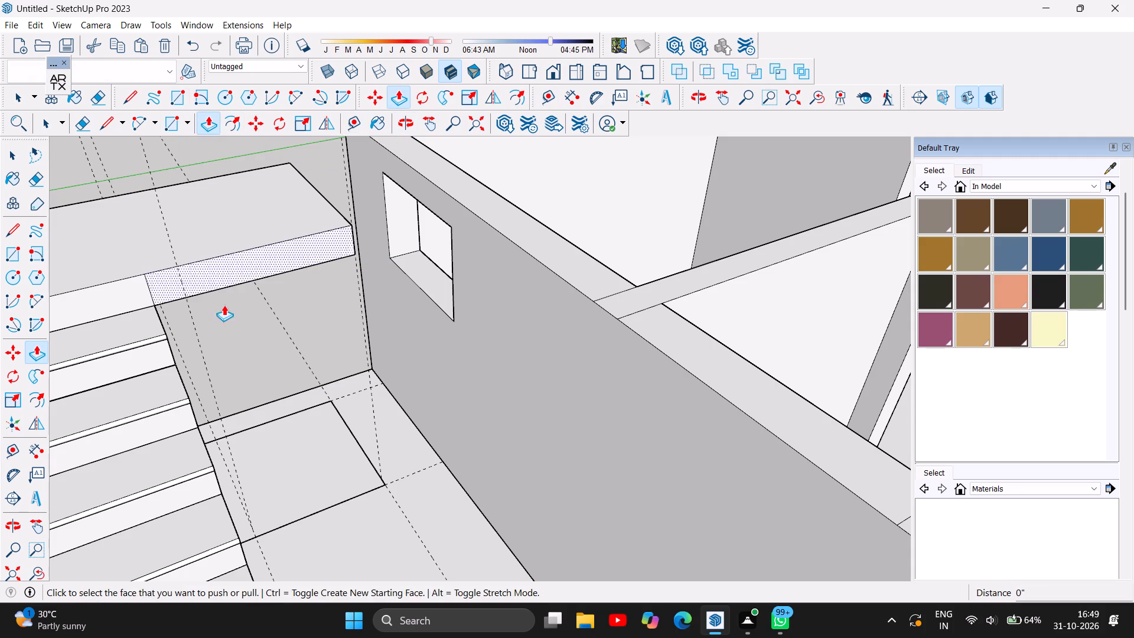
pyautogui.click(219, 272)
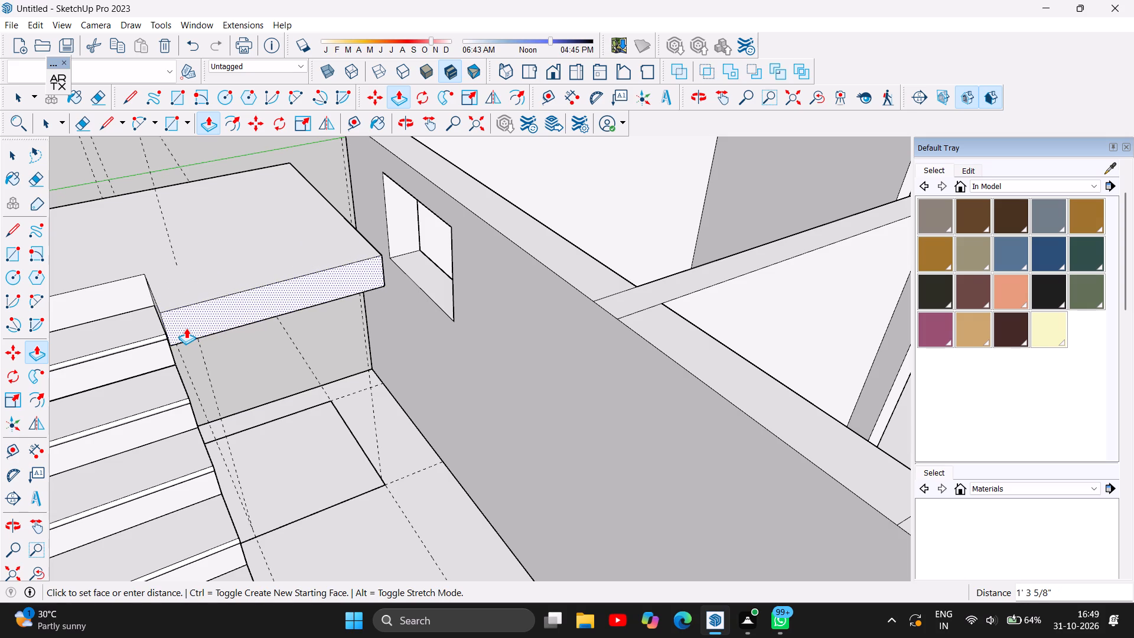
pyautogui.write("1'")
pyautogui.press('Return')
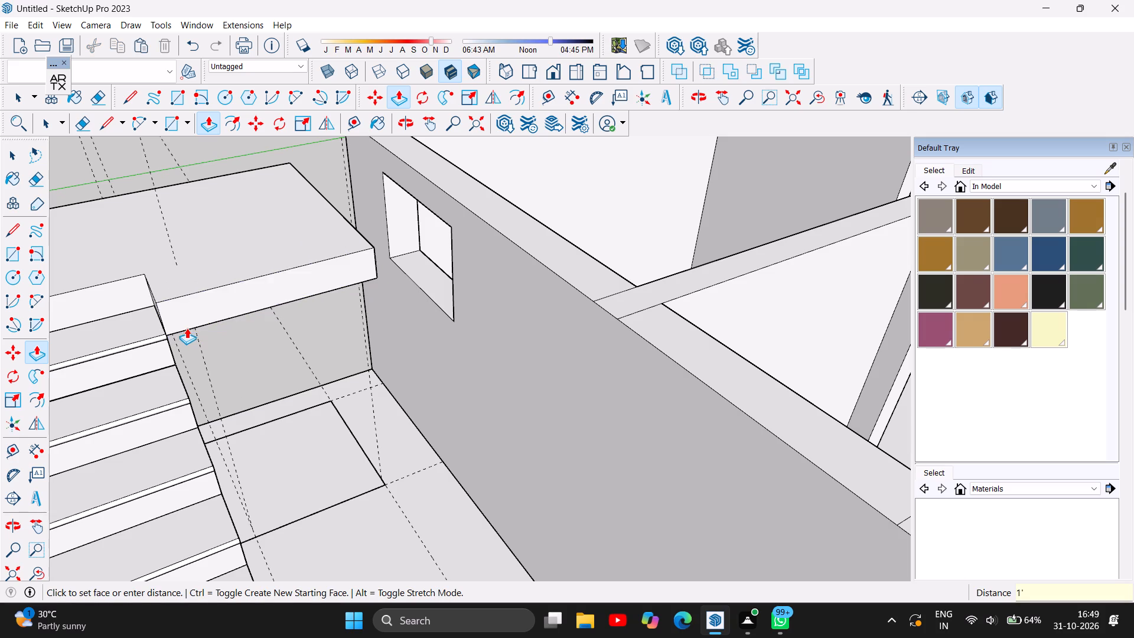
# Examine the landing's extended part against the stair flight and the house wall from above and several angles.
pyautogui.click(397, 122)
pyautogui.moveTo(183, 366); pyautogui.dragTo(277, 349)
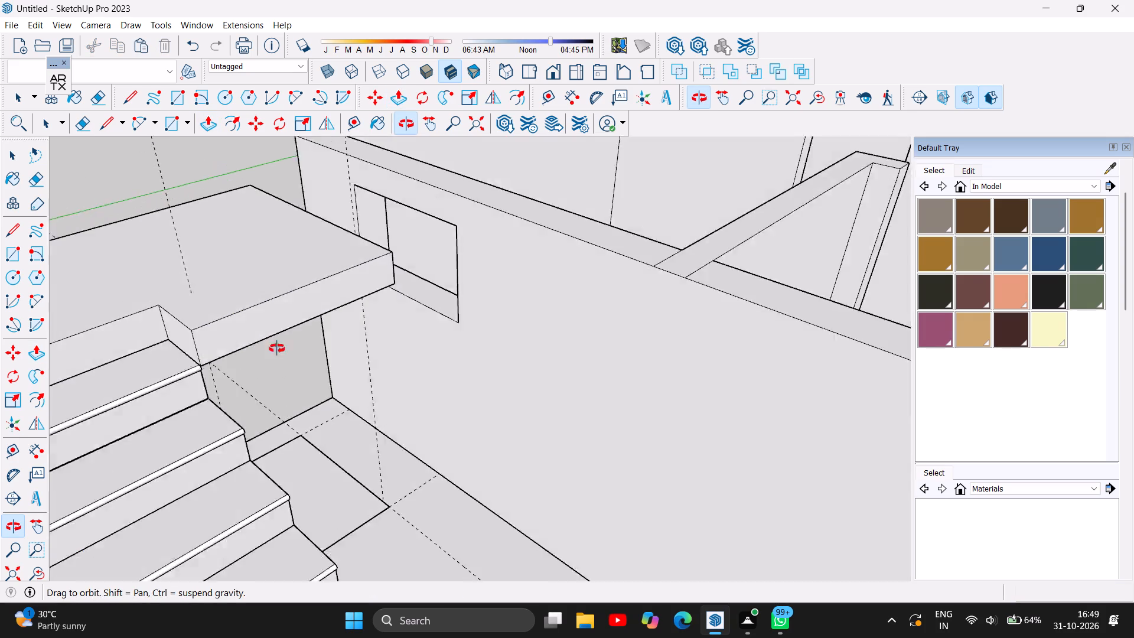
pyautogui.moveTo(277, 349); pyautogui.dragTo(604, 320)
pyautogui.scroll(-2, 504, 359)
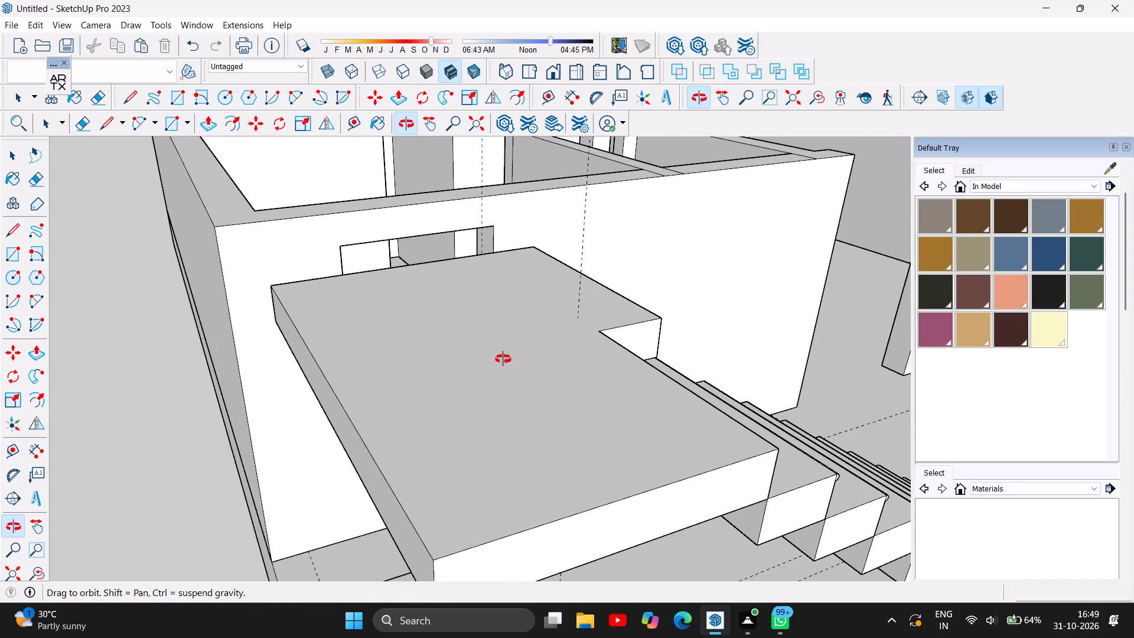
pyautogui.scroll(-1, 503, 359)
pyautogui.moveTo(538, 403); pyautogui.dragTo(786, 451)
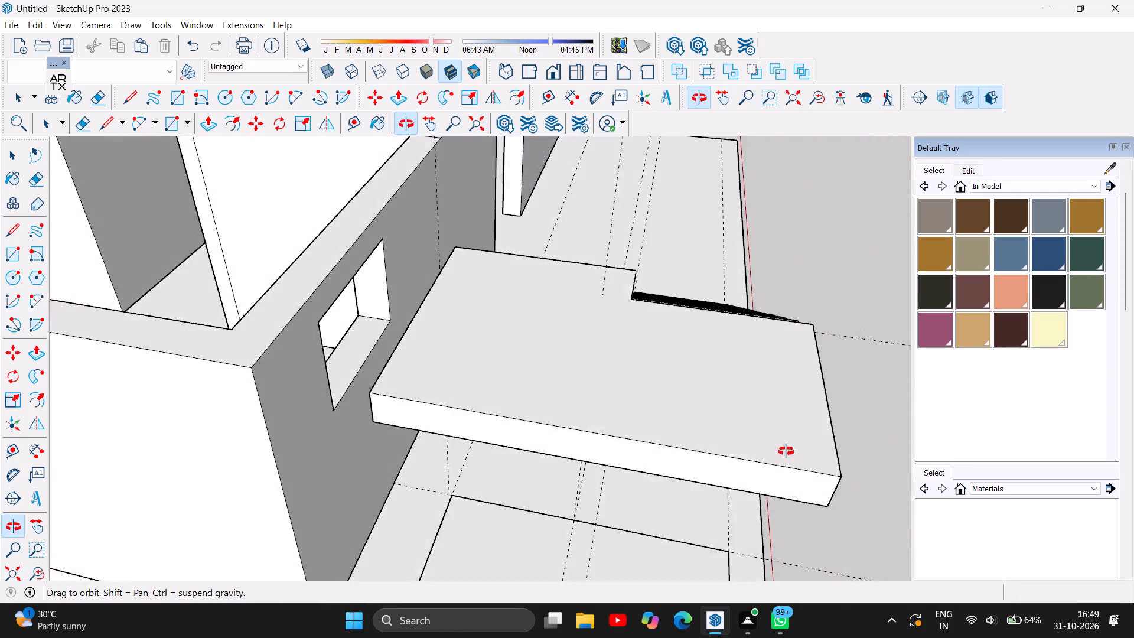
pyautogui.moveTo(786, 451); pyautogui.dragTo(862, 574)
pyautogui.moveTo(601, 366); pyautogui.dragTo(612, 516)
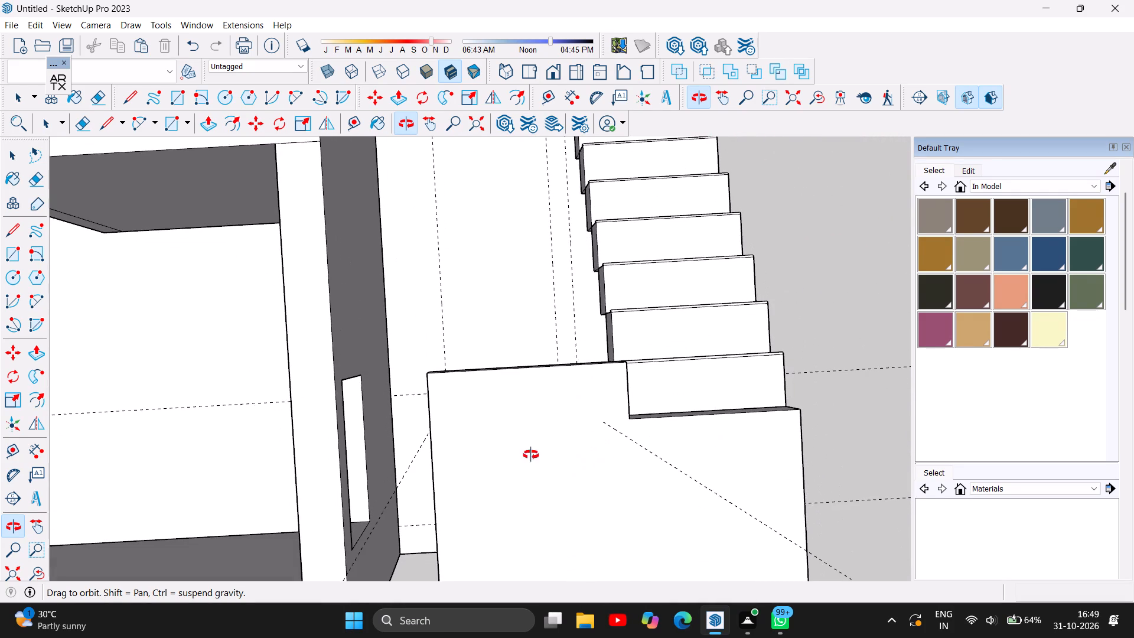
pyautogui.scroll(-2, 507, 427)
pyautogui.moveTo(507, 427); pyautogui.dragTo(494, 373)
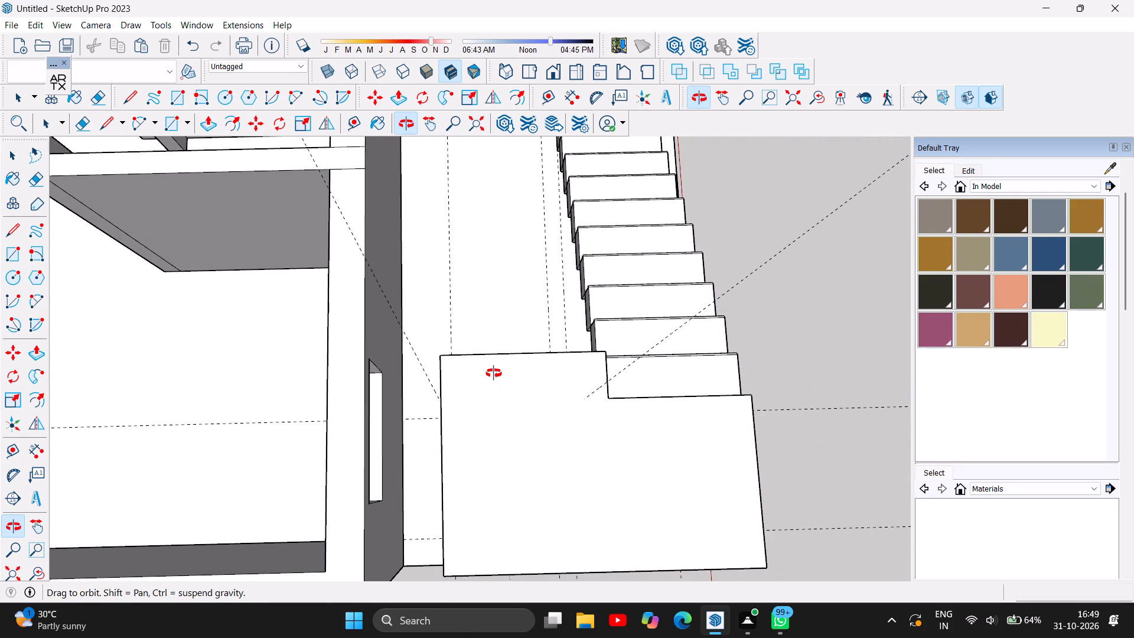
pyautogui.moveTo(526, 467); pyautogui.dragTo(524, 444)
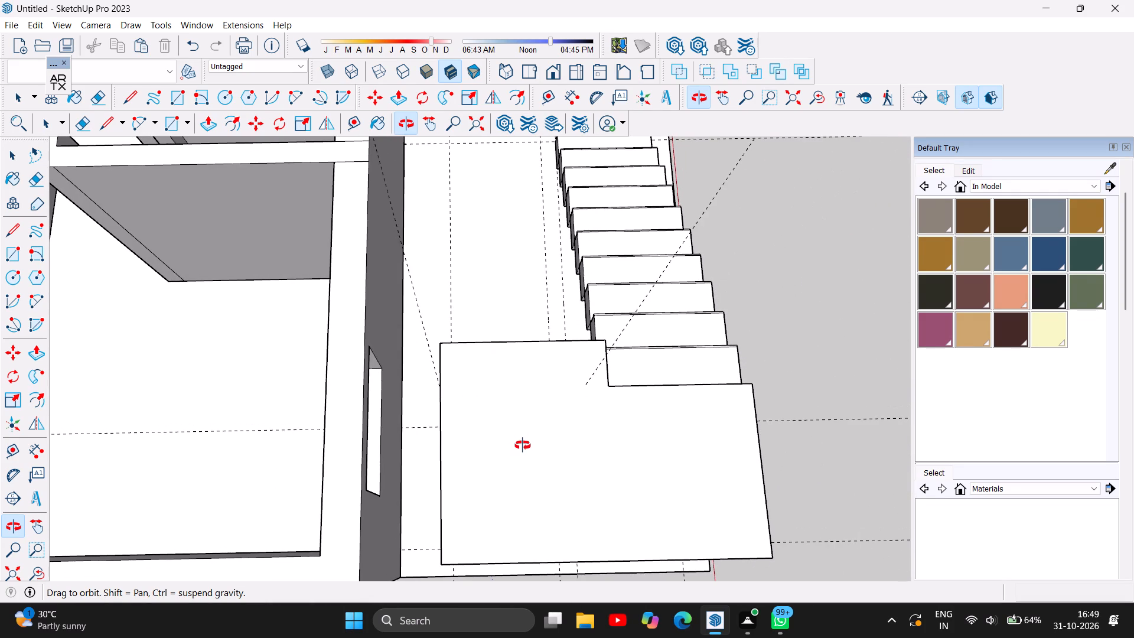
pyautogui.moveTo(846, 474); pyautogui.dragTo(824, 419)
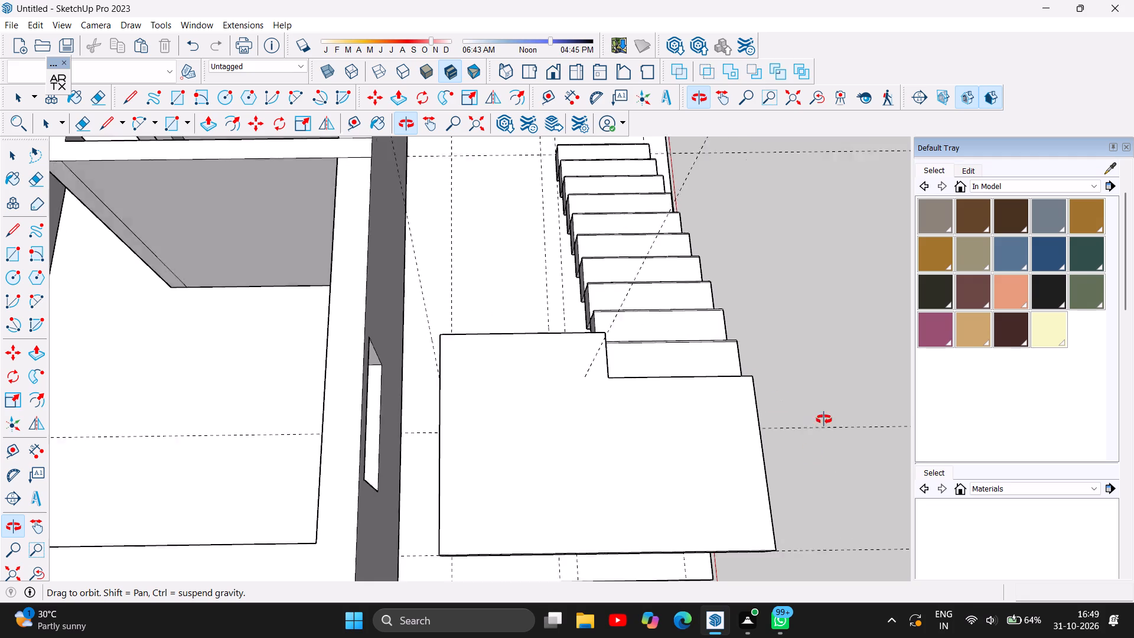
pyautogui.moveTo(824, 419); pyautogui.dragTo(848, 339)
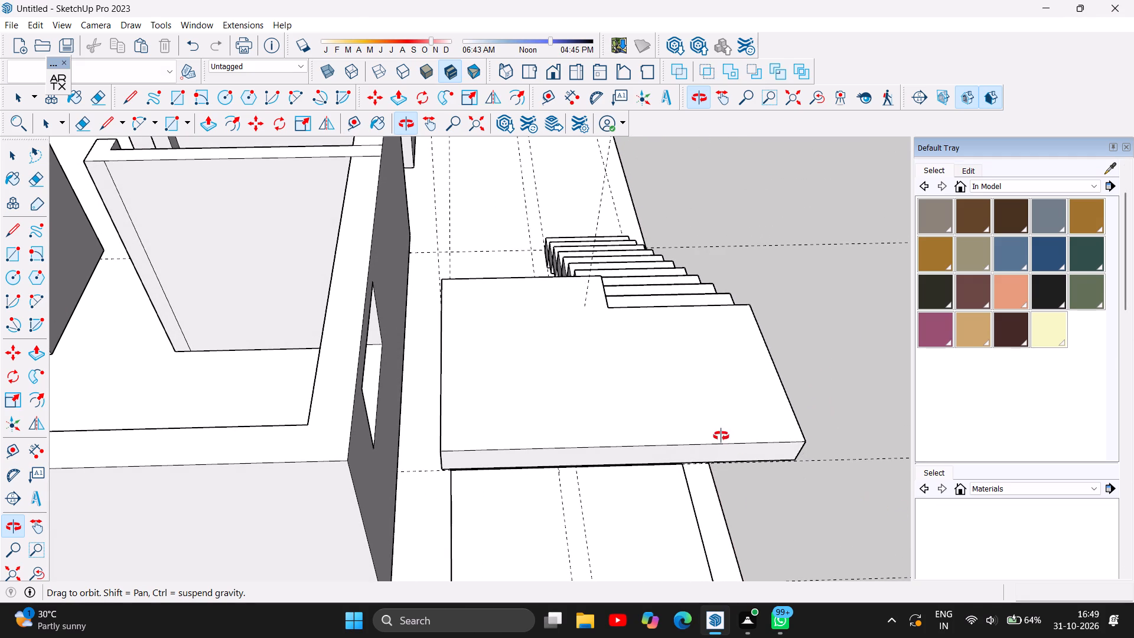
# Paste the reversed step and move it by its lower corner onto the corner of the landing's extension beside the house wall.
pyautogui.click(13, 158)
pyautogui.click(705, 168)
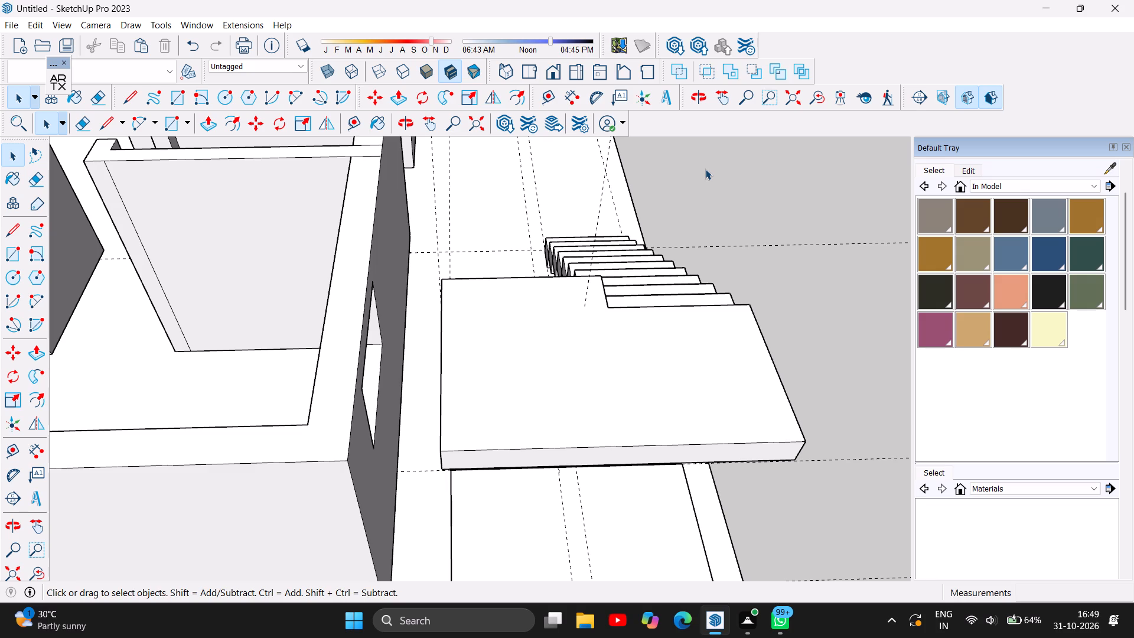
pyautogui.hotkey('ctrl', 'v')
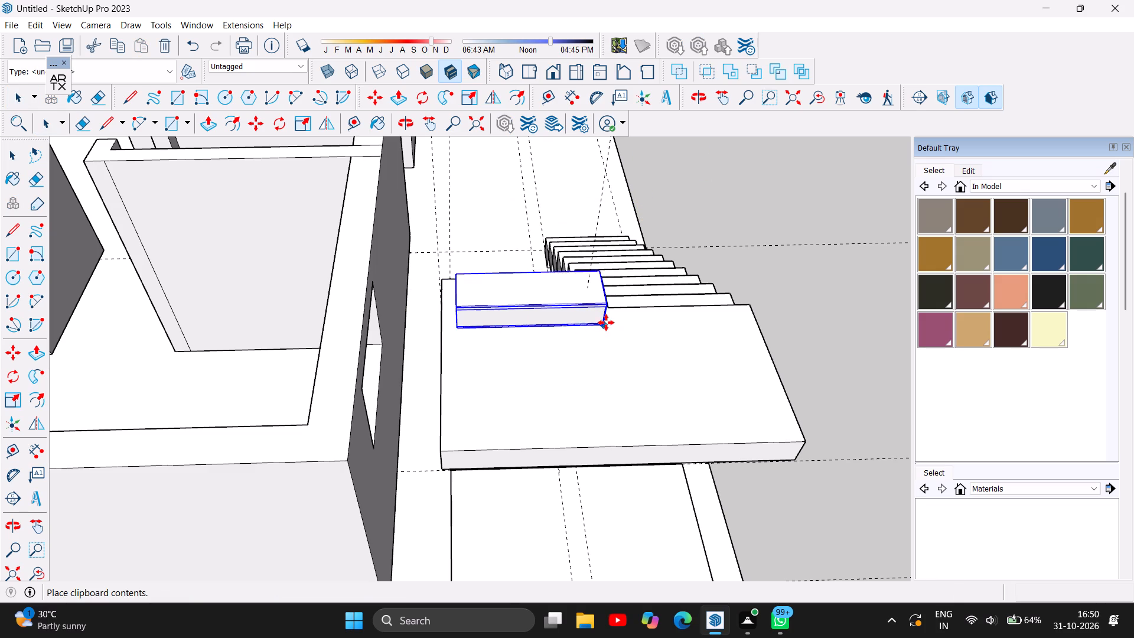
pyautogui.click(602, 337)
pyautogui.click(452, 342)
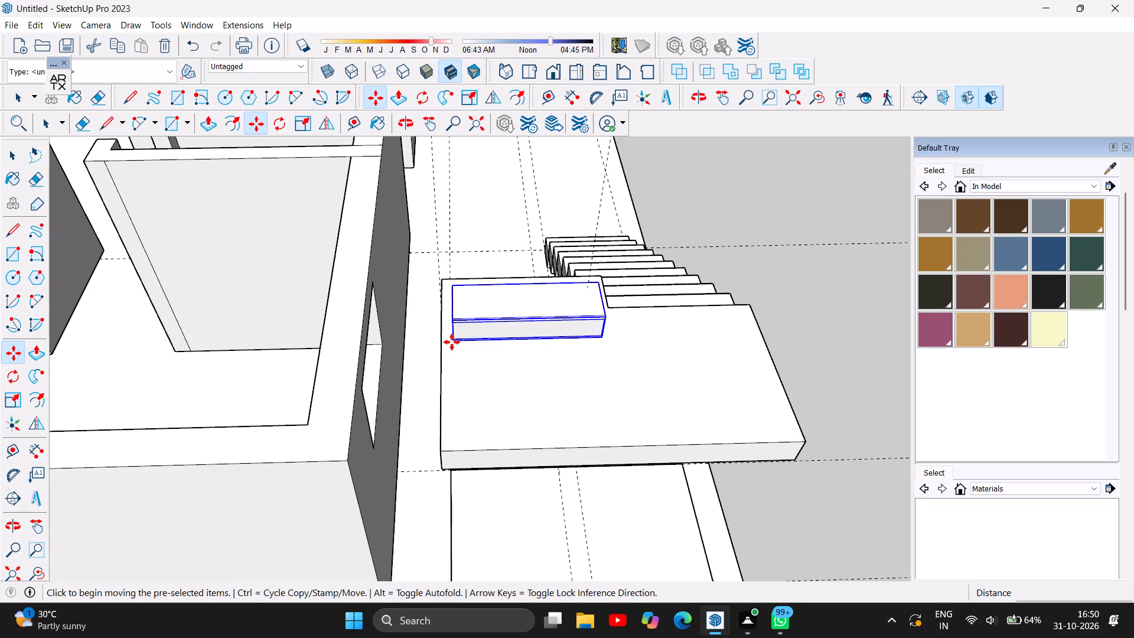
pyautogui.click(441, 278)
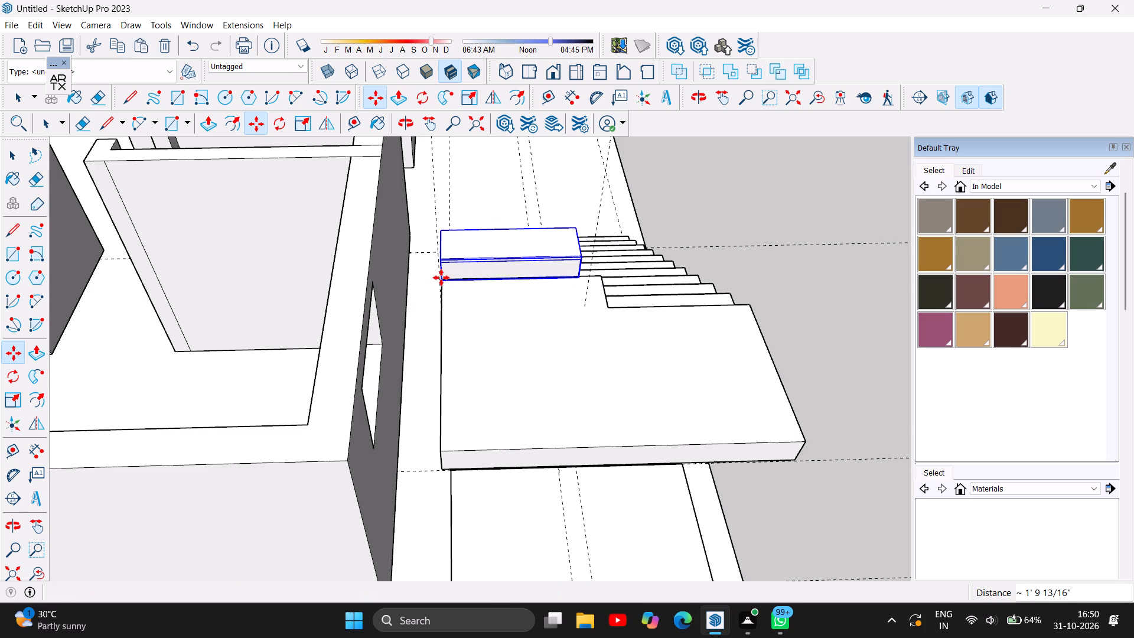
# Paste a second reversed step and move it by its lower corner onto the first step's rear upper corner on the house-wall side.
pyautogui.scroll(-6, 550, 396)
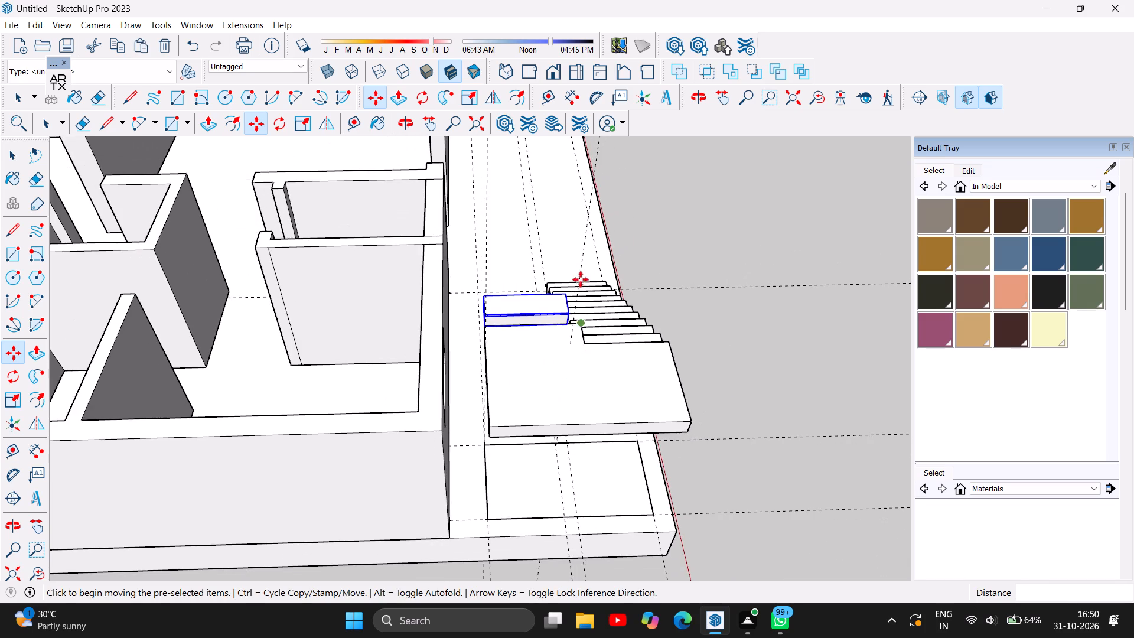
pyautogui.scroll(4, 594, 251)
pyautogui.scroll(3, 595, 344)
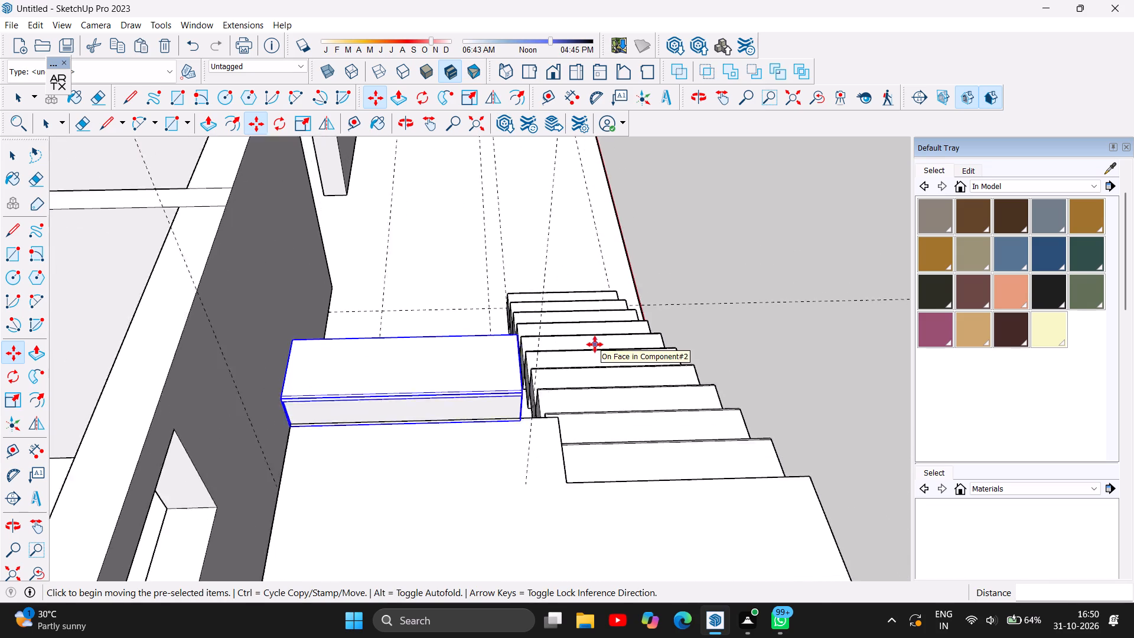
pyautogui.scroll(1, 595, 344)
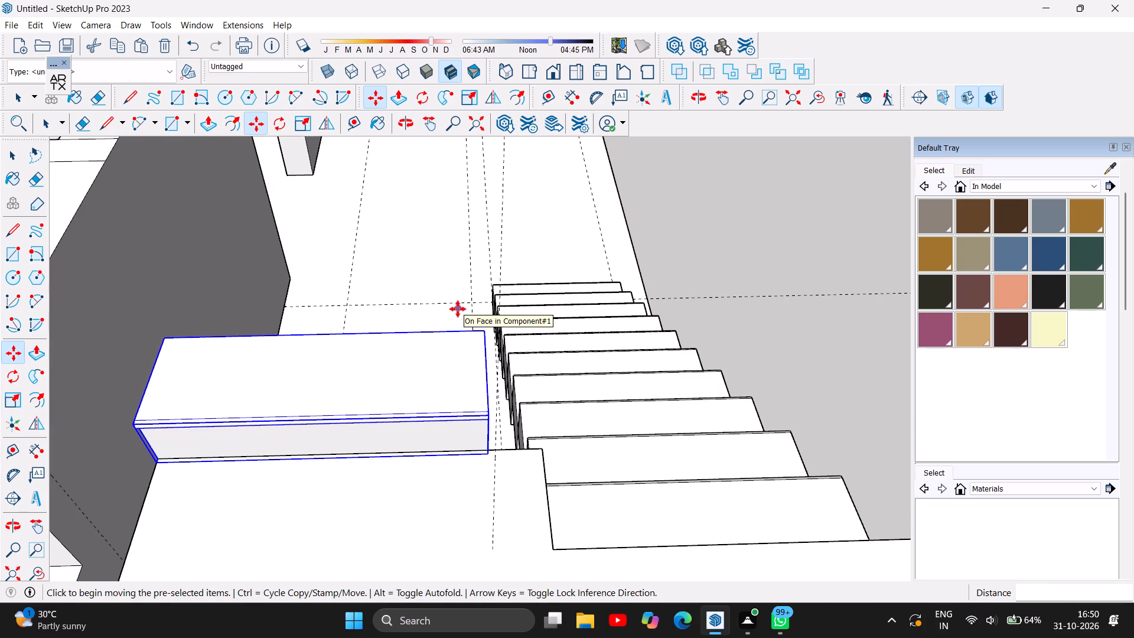
pyautogui.scroll(-5, 676, 372)
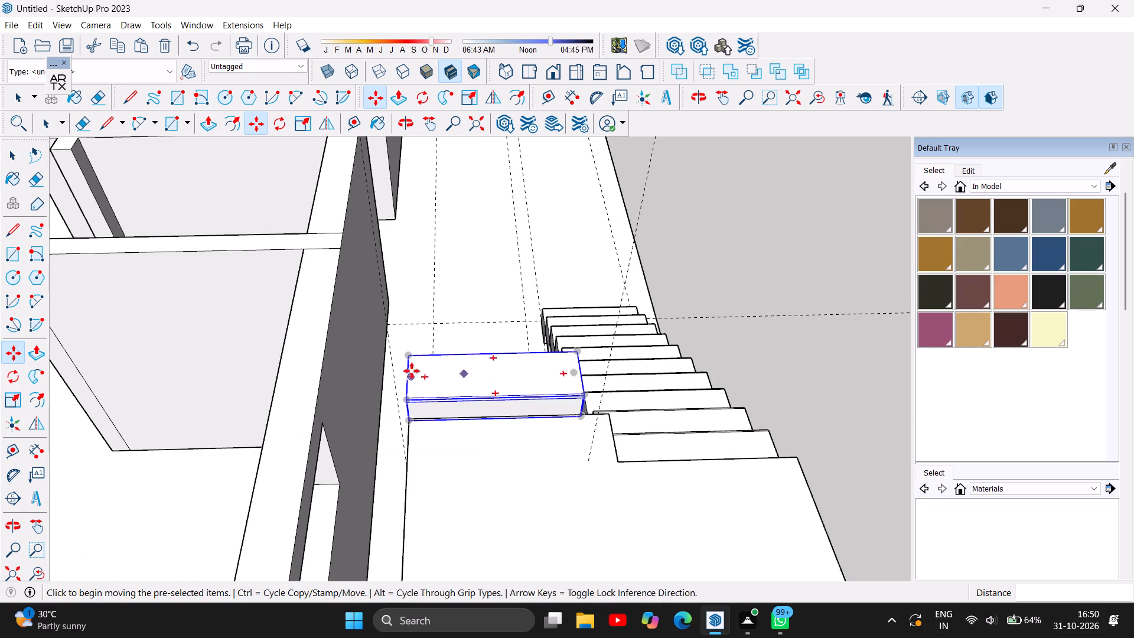
pyautogui.scroll(4, 389, 365)
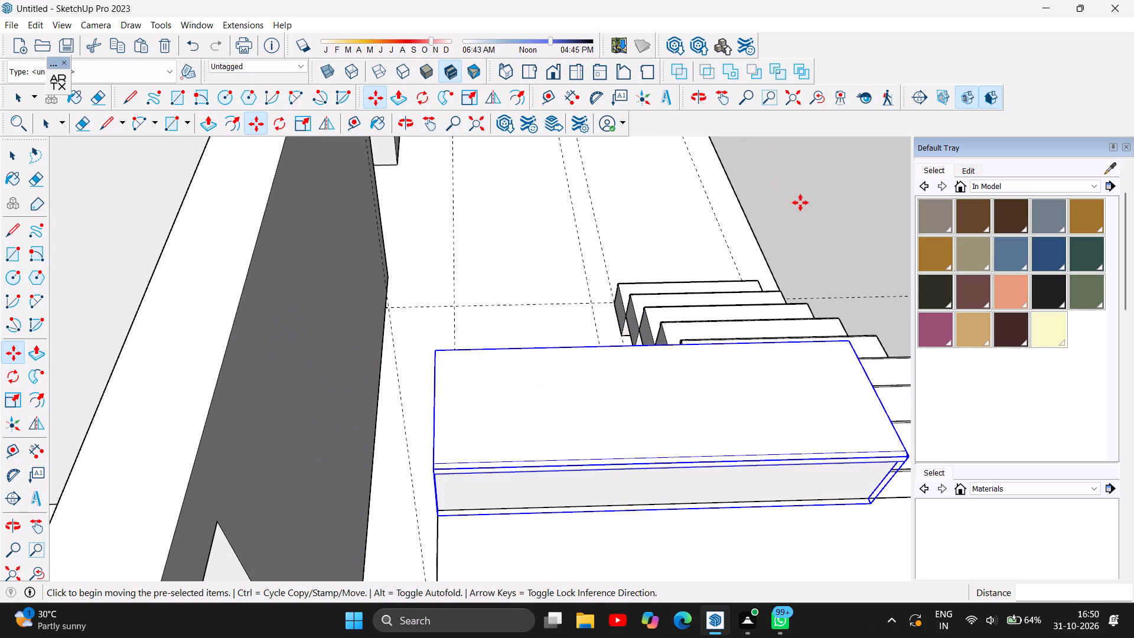
pyautogui.hotkey('ctrl', 'v')
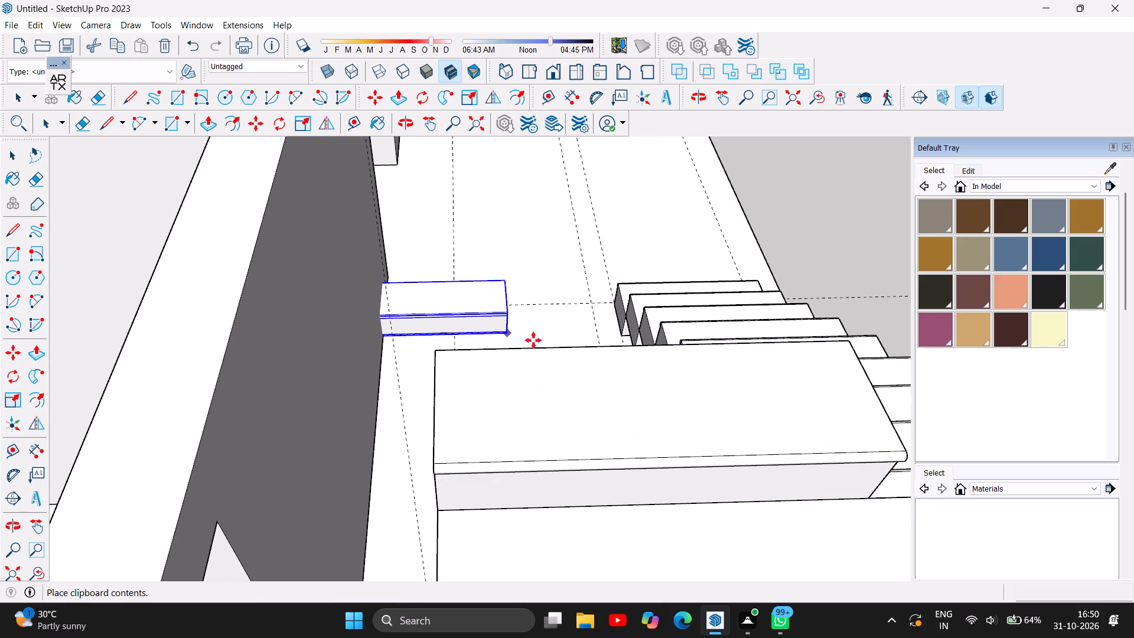
pyautogui.click(679, 377)
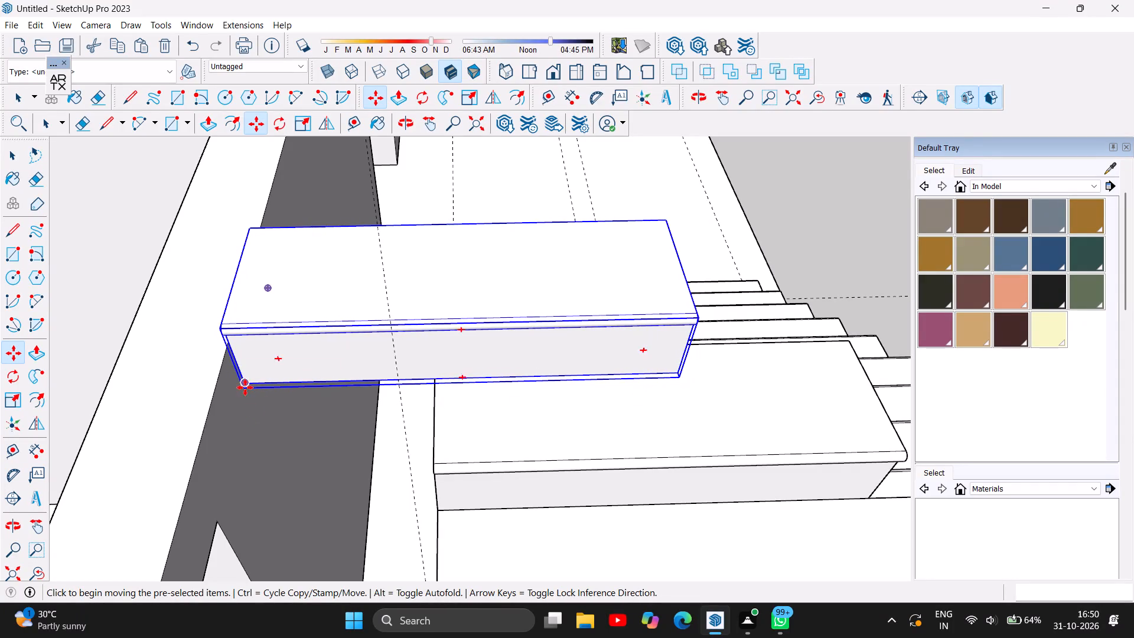
pyautogui.click(246, 391)
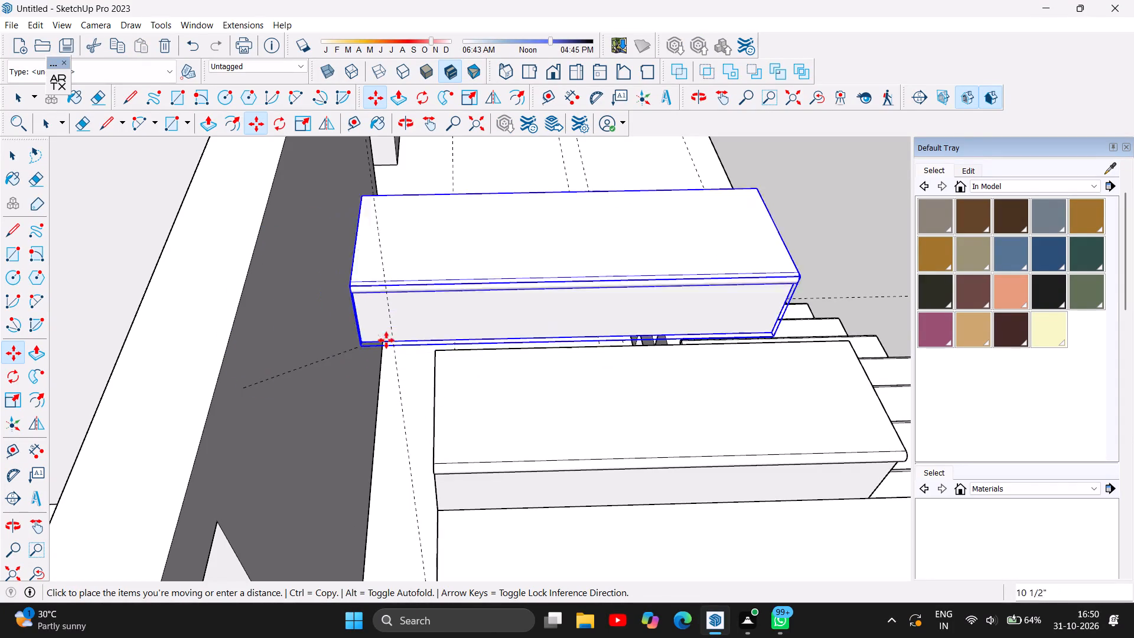
pyautogui.click(440, 351)
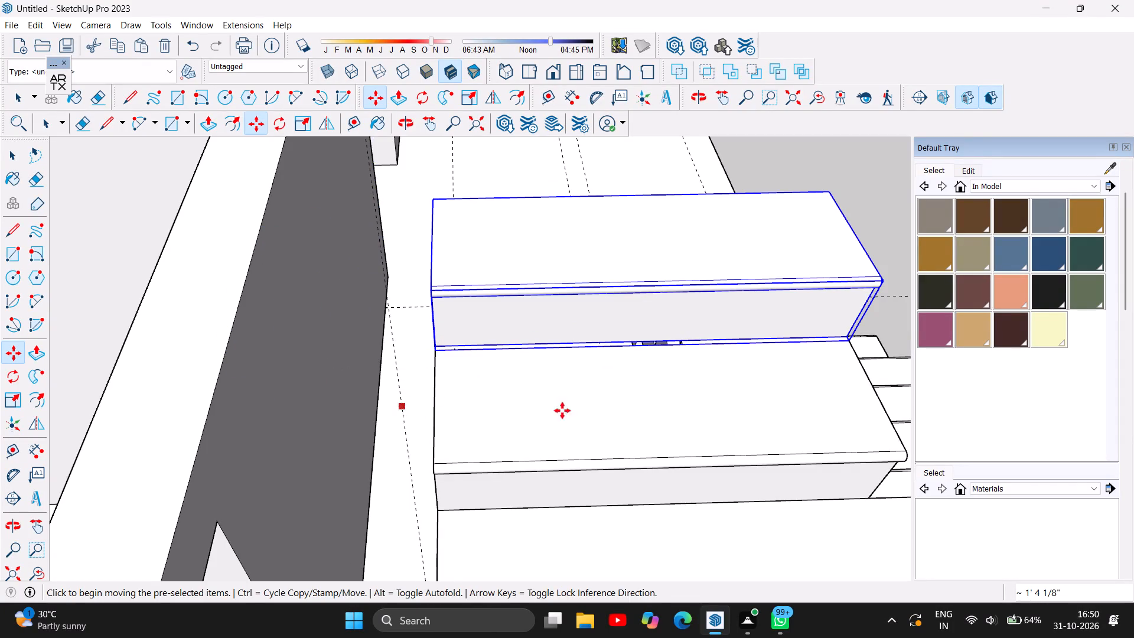
# Shift the second reversed step 1/2" so its riser's lower corner meets the rear corner of the tread below.
pyautogui.scroll(4, 443, 360)
pyautogui.scroll(1, 392, 308)
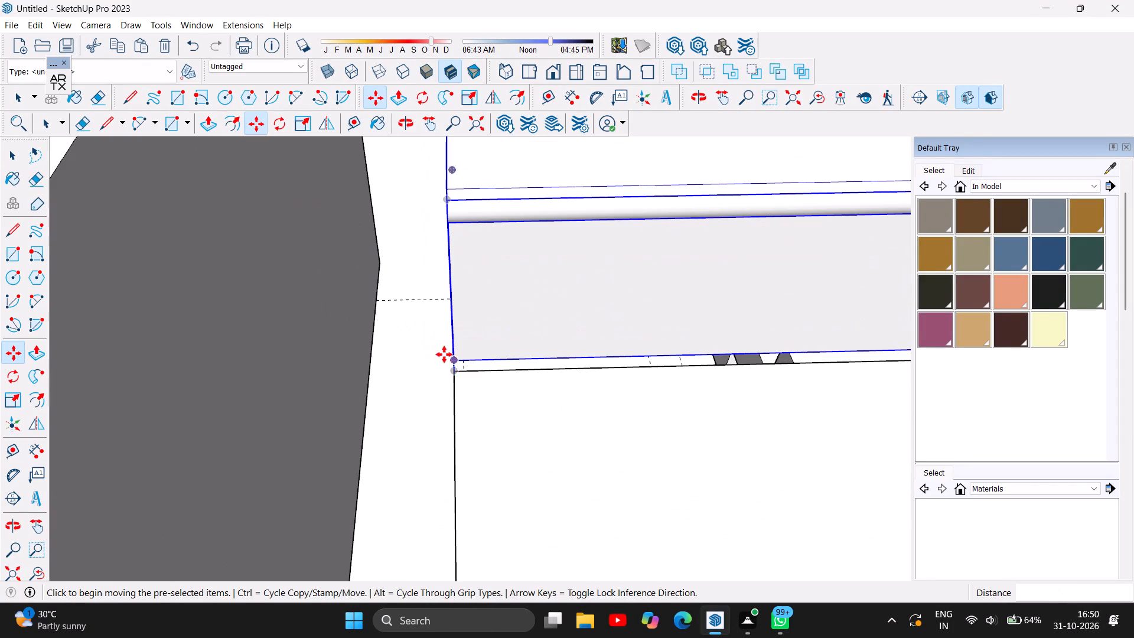
pyautogui.click(451, 358)
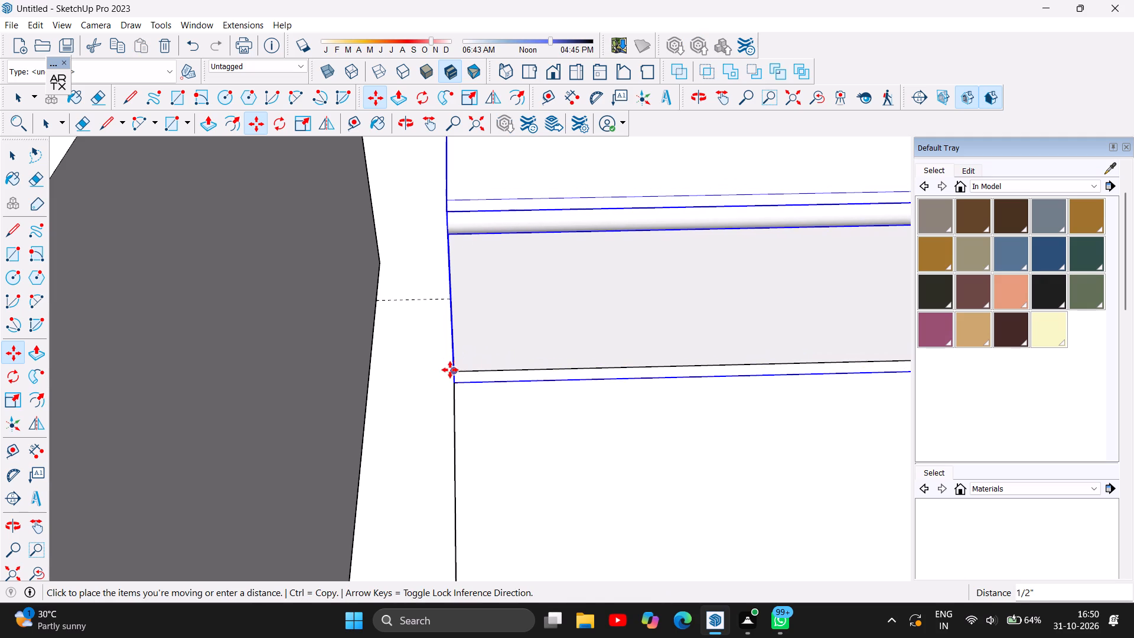
pyautogui.click(450, 370)
# Examine the two new upper steps against the landing, the lower flight and the house wall from several angles.
pyautogui.scroll(-7, 408, 418)
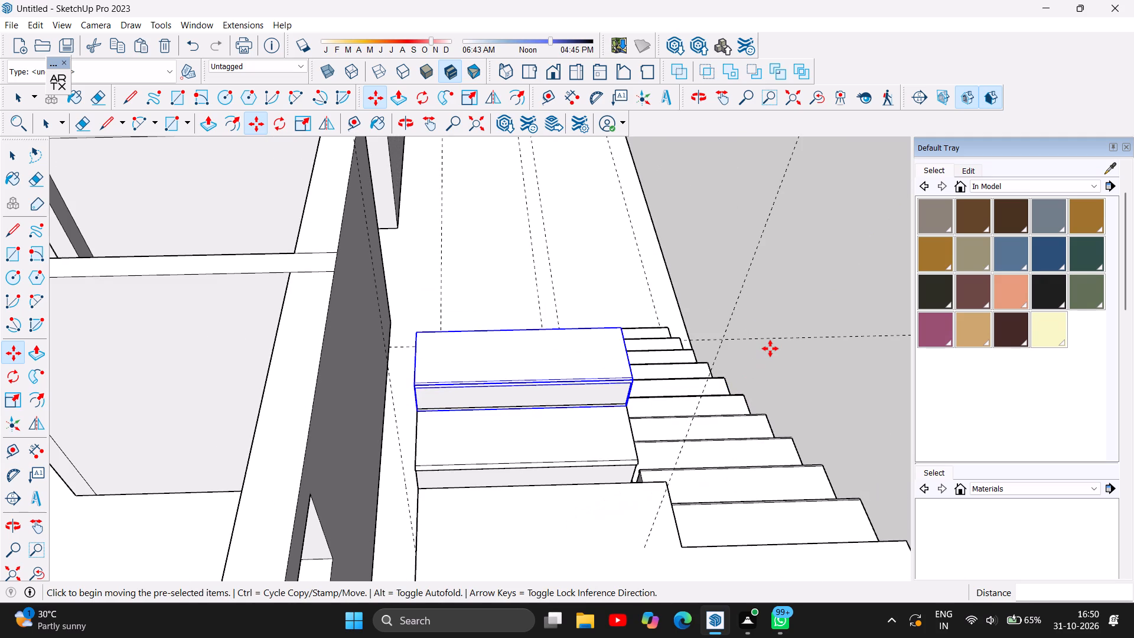
pyautogui.scroll(-5, 771, 348)
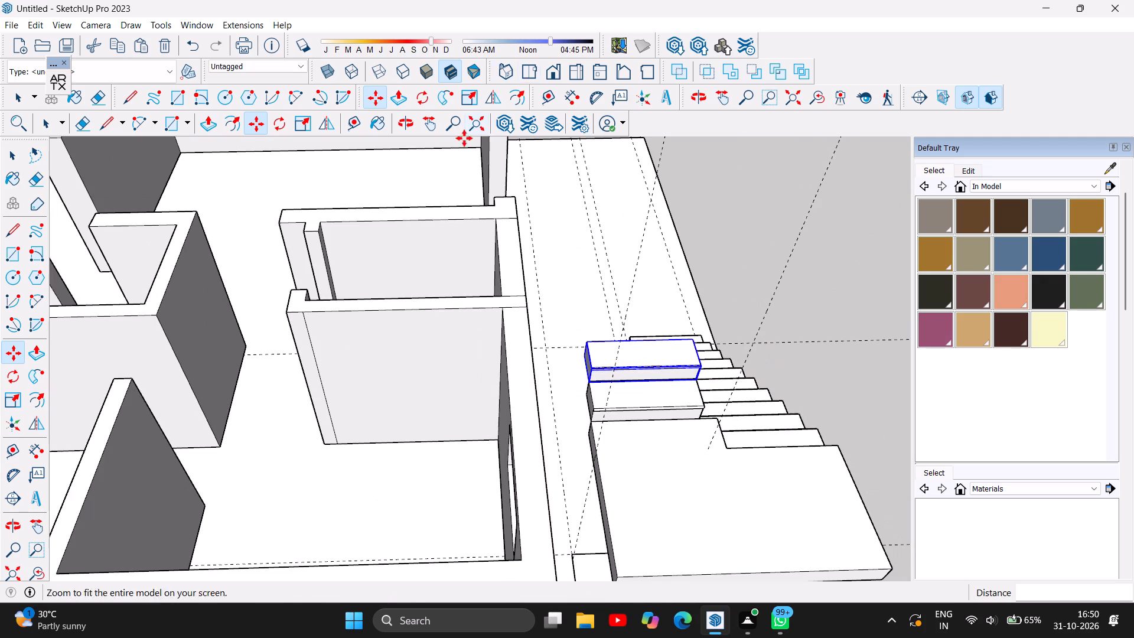
pyautogui.click(407, 126)
pyautogui.moveTo(813, 322); pyautogui.dragTo(631, 253)
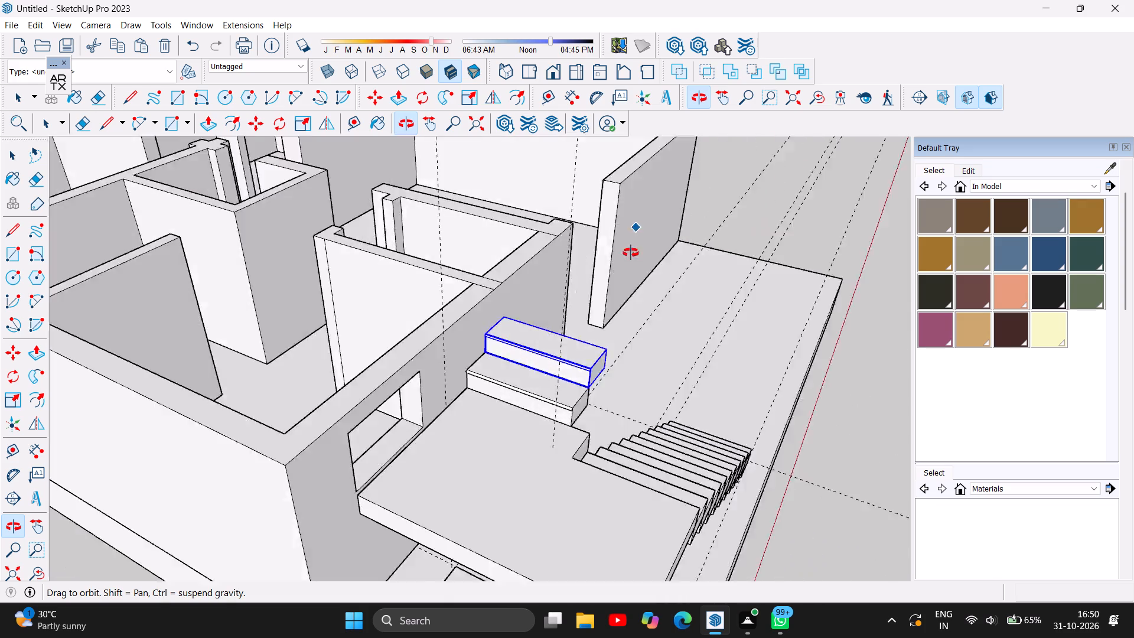
pyautogui.moveTo(631, 253); pyautogui.dragTo(47, 133)
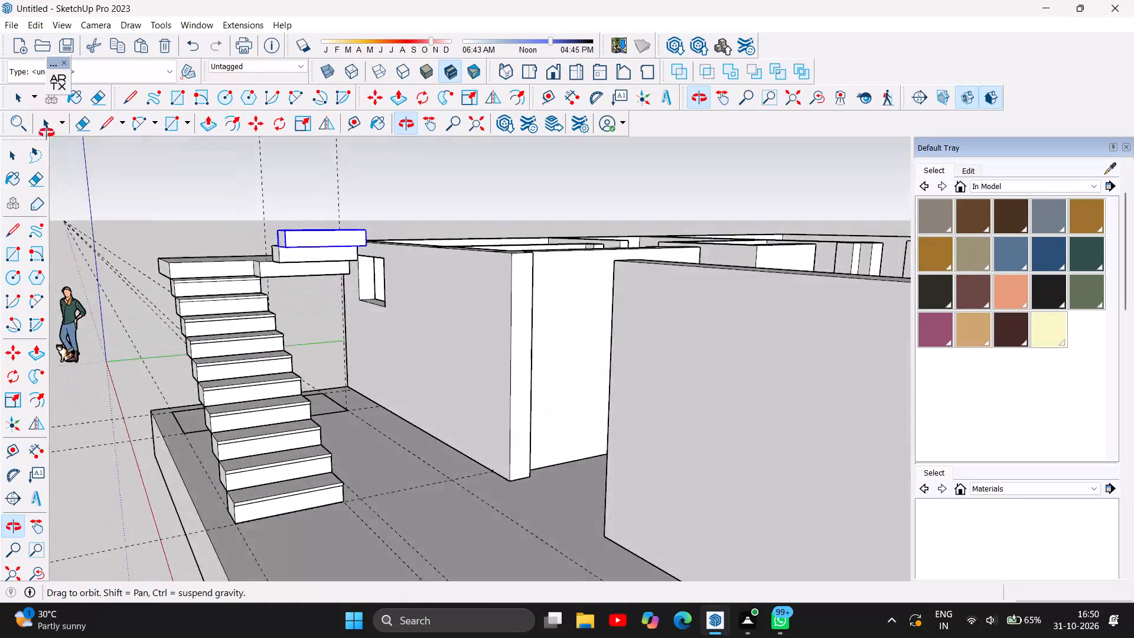
pyautogui.moveTo(47, 133); pyautogui.dragTo(0, 102)
pyautogui.click(0, 69)
pyautogui.moveTo(218, 251); pyautogui.dragTo(209, 317)
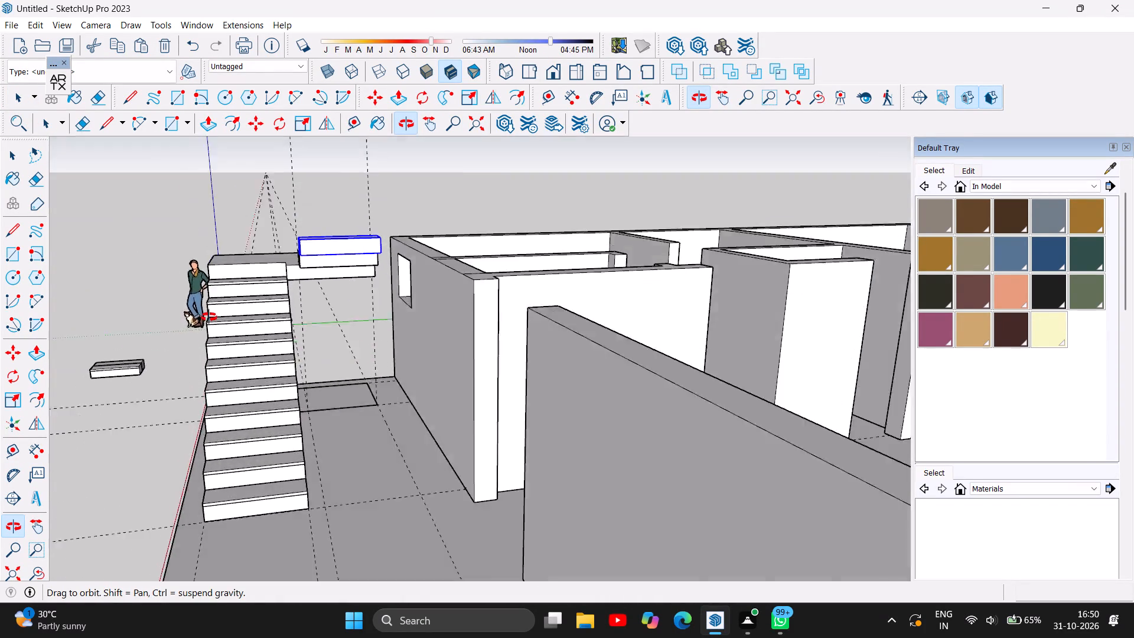
pyautogui.moveTo(209, 317); pyautogui.dragTo(509, 299)
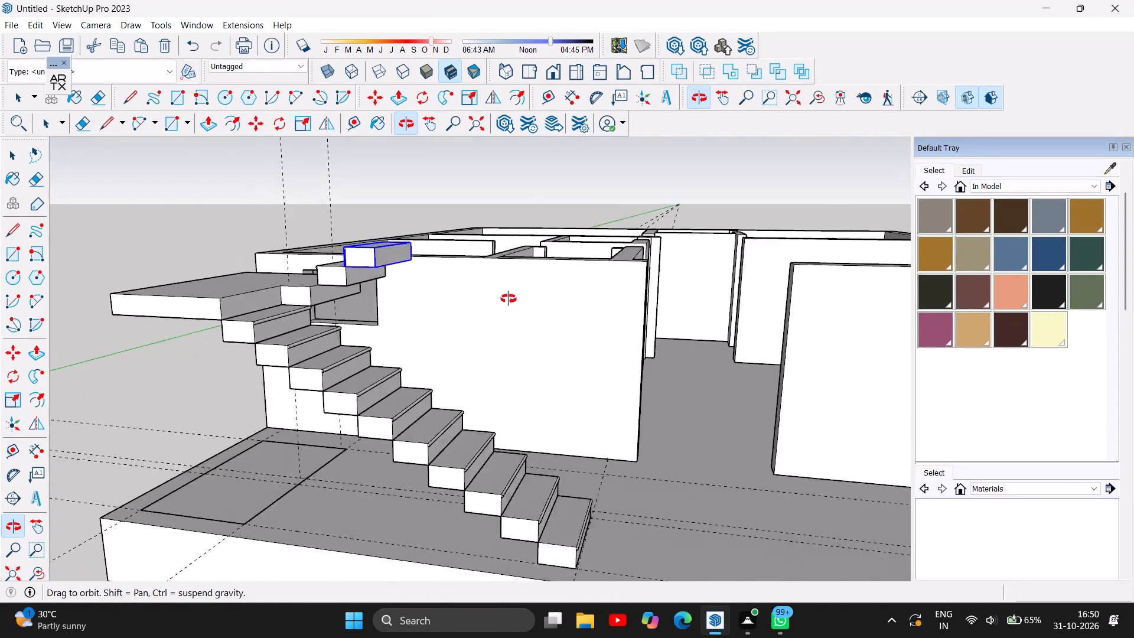
pyautogui.moveTo(509, 299); pyautogui.dragTo(695, 290)
pyautogui.click(695, 290)
pyautogui.moveTo(772, 349); pyautogui.dragTo(765, 348)
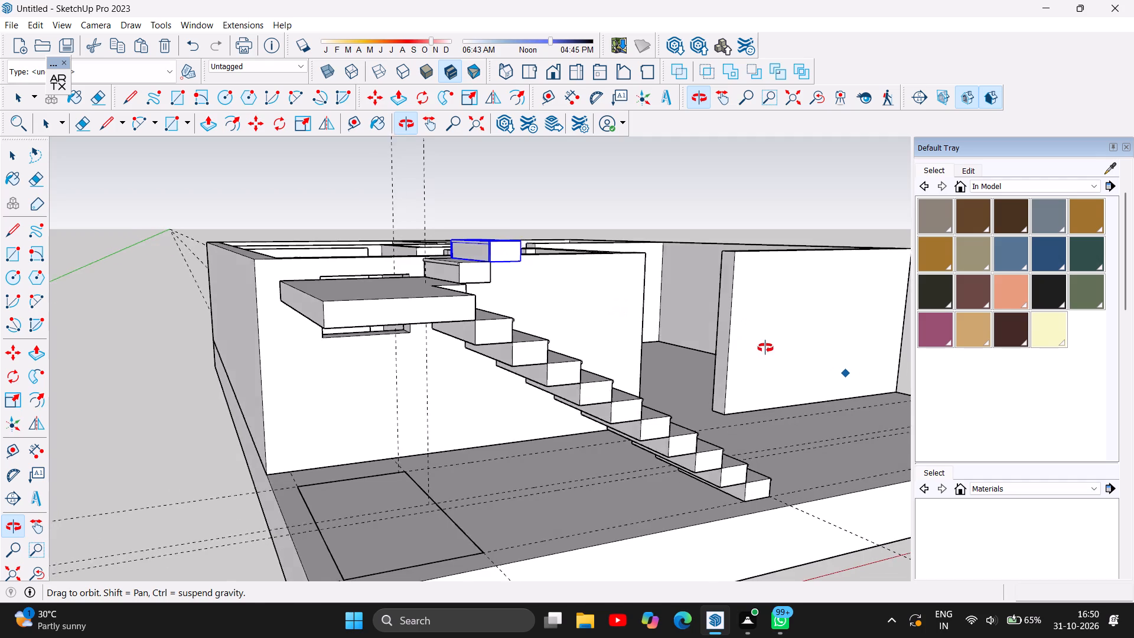
pyautogui.moveTo(765, 348); pyautogui.dragTo(639, 399)
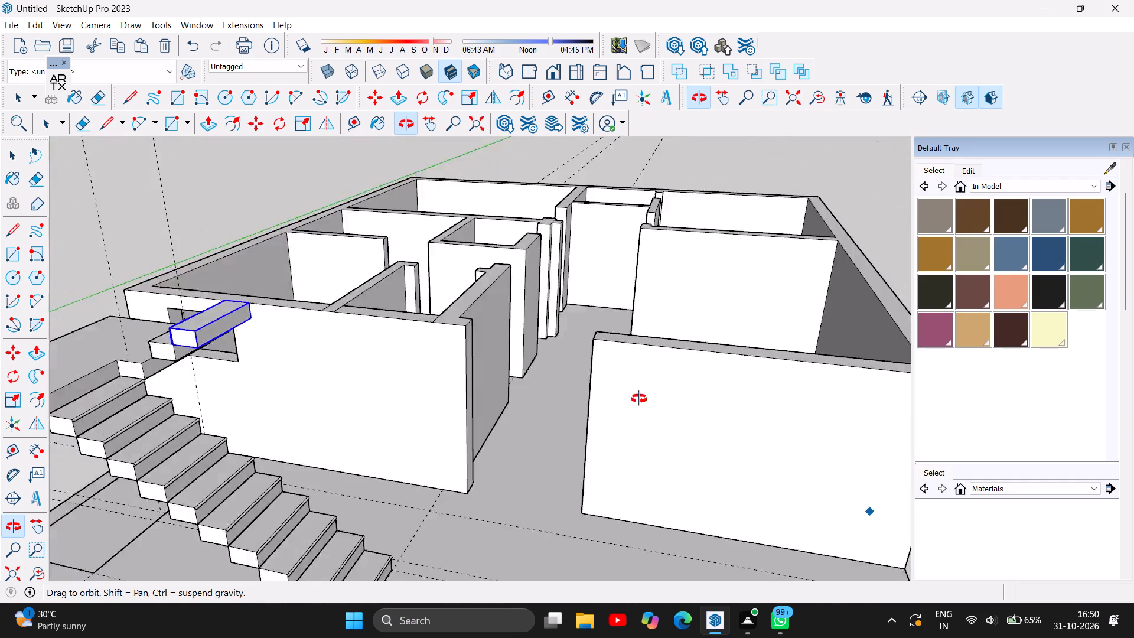
pyautogui.moveTo(639, 399); pyautogui.dragTo(709, 385)
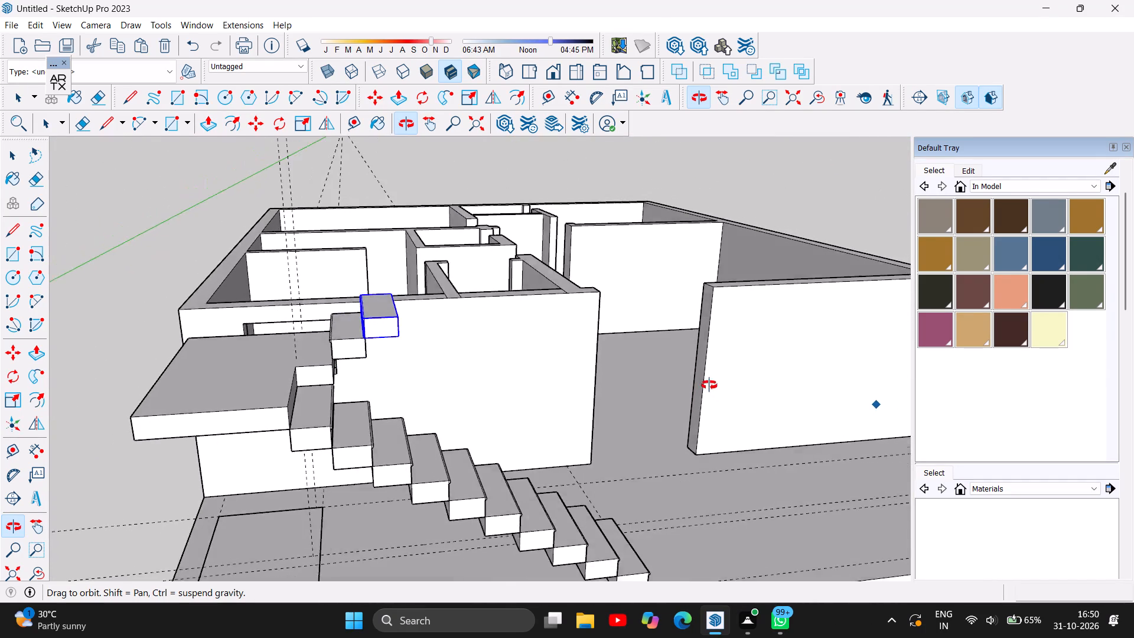
pyautogui.moveTo(709, 385); pyautogui.dragTo(631, 350)
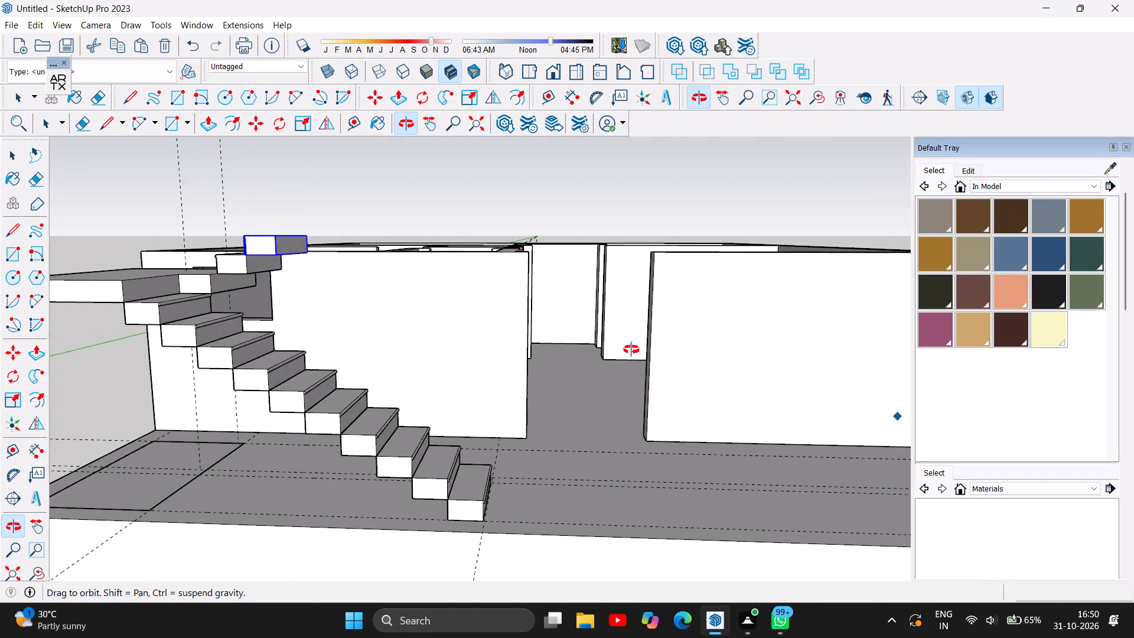
pyautogui.moveTo(631, 350); pyautogui.dragTo(702, 353)
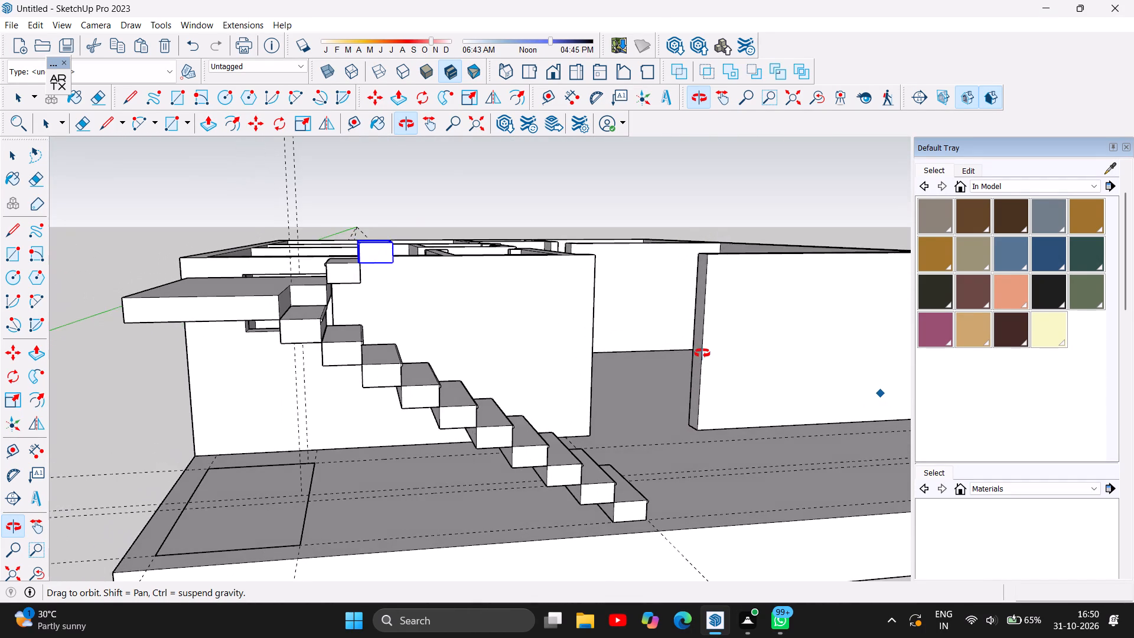
pyautogui.moveTo(702, 353); pyautogui.dragTo(708, 356)
pyautogui.moveTo(701, 416); pyautogui.dragTo(670, 392)
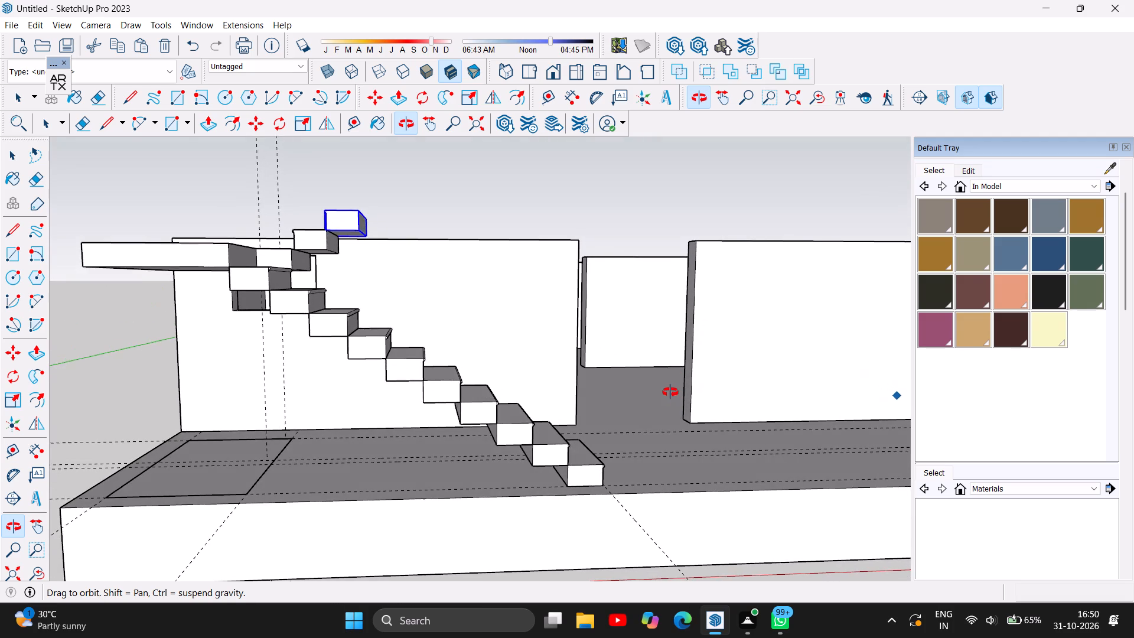
pyautogui.moveTo(670, 392); pyautogui.dragTo(708, 413)
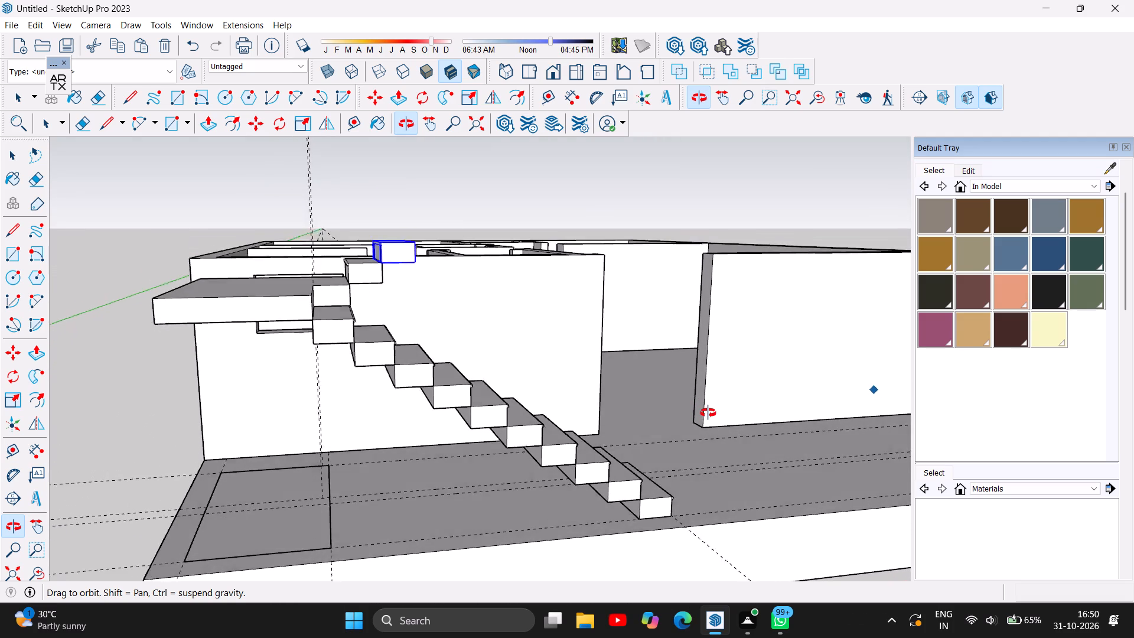
pyautogui.moveTo(708, 413); pyautogui.dragTo(708, 418)
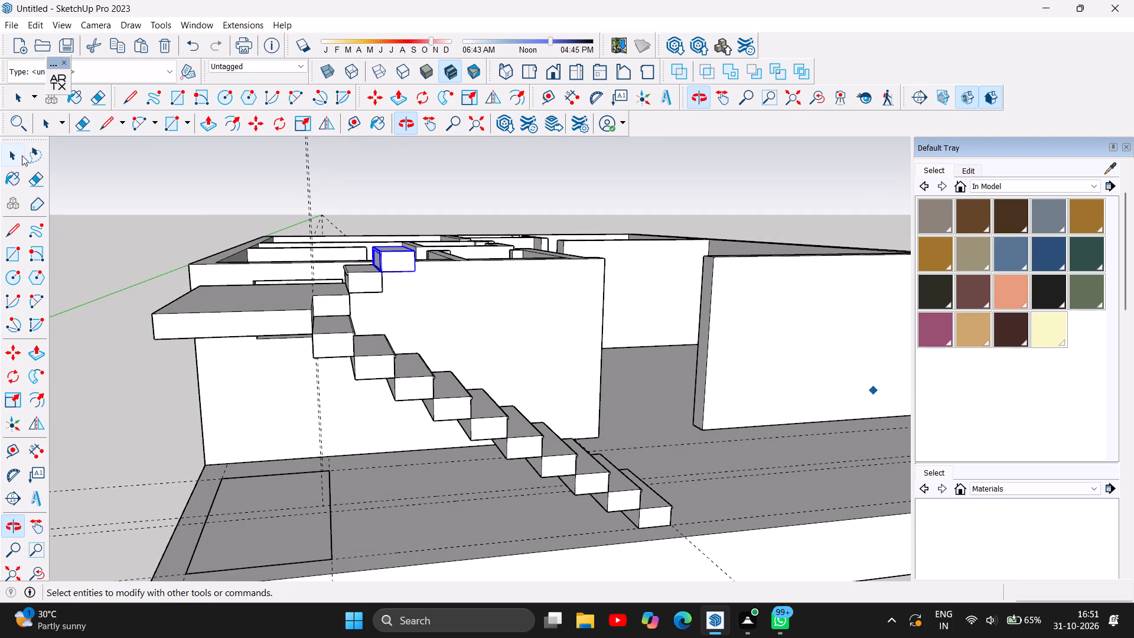
# Delete the four edges of the rectangle drawn on the porch floor beneath the landing.
pyautogui.click(22, 156)
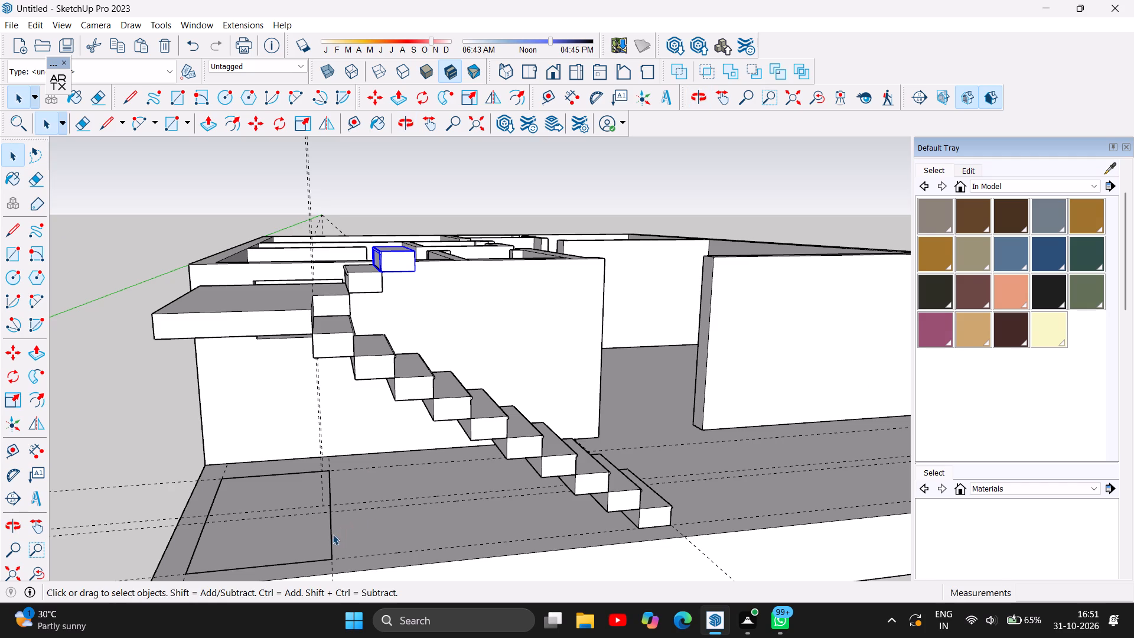
pyautogui.click(333, 534)
pyautogui.press('Delete')
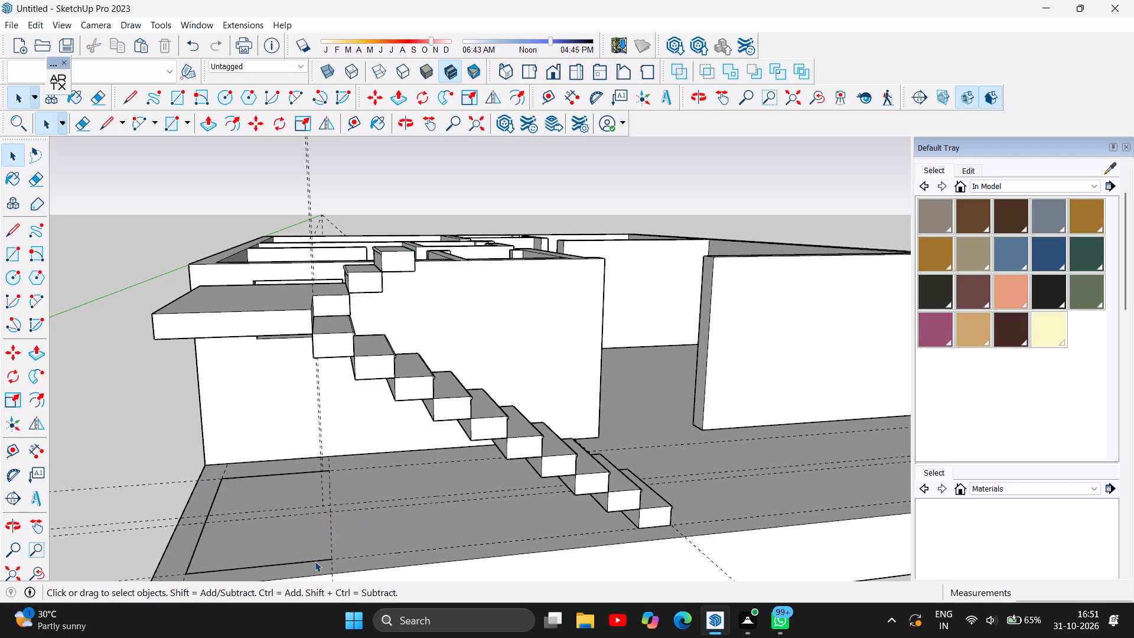
pyautogui.click(315, 561)
pyautogui.press('Delete')
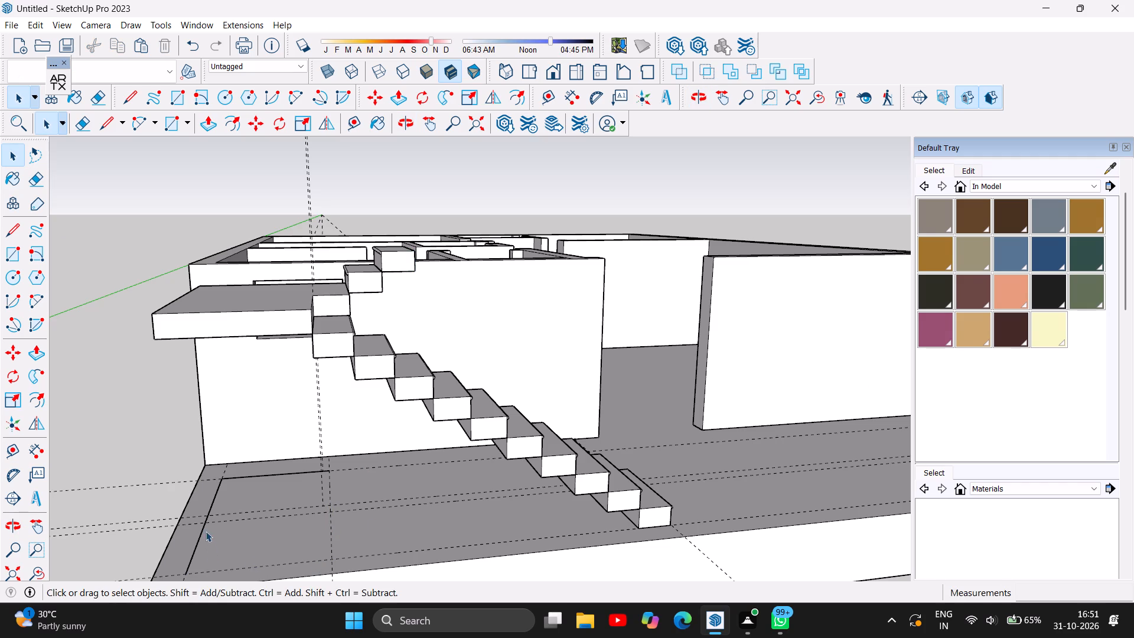
pyautogui.click(201, 526)
pyautogui.click(203, 535)
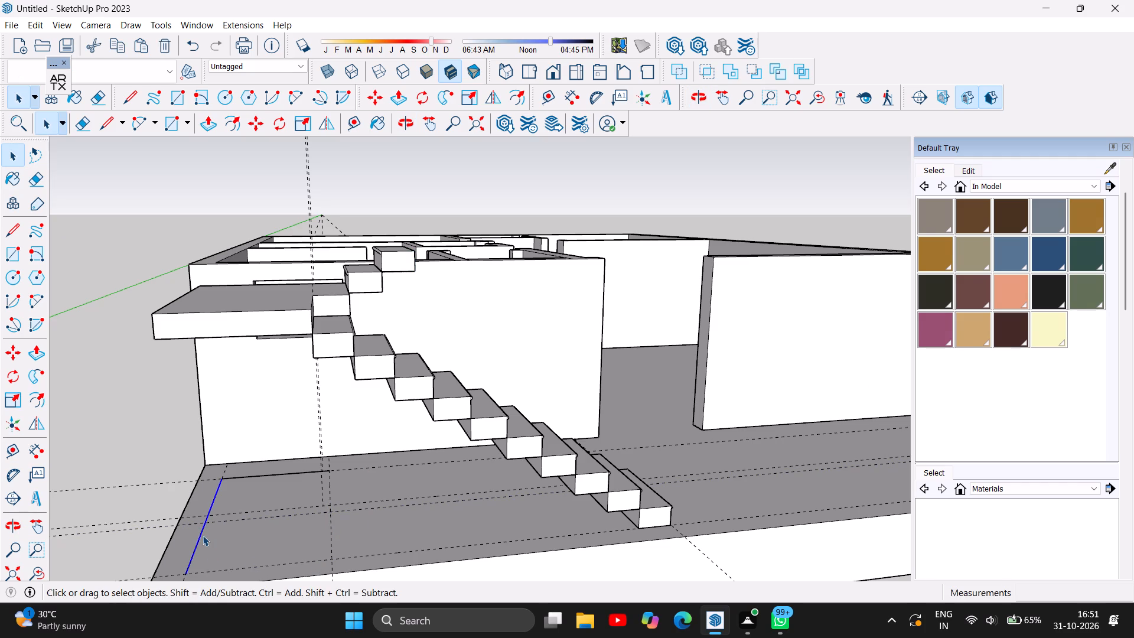
pyautogui.press('Delete')
pyautogui.click(279, 474)
pyautogui.press('Delete')
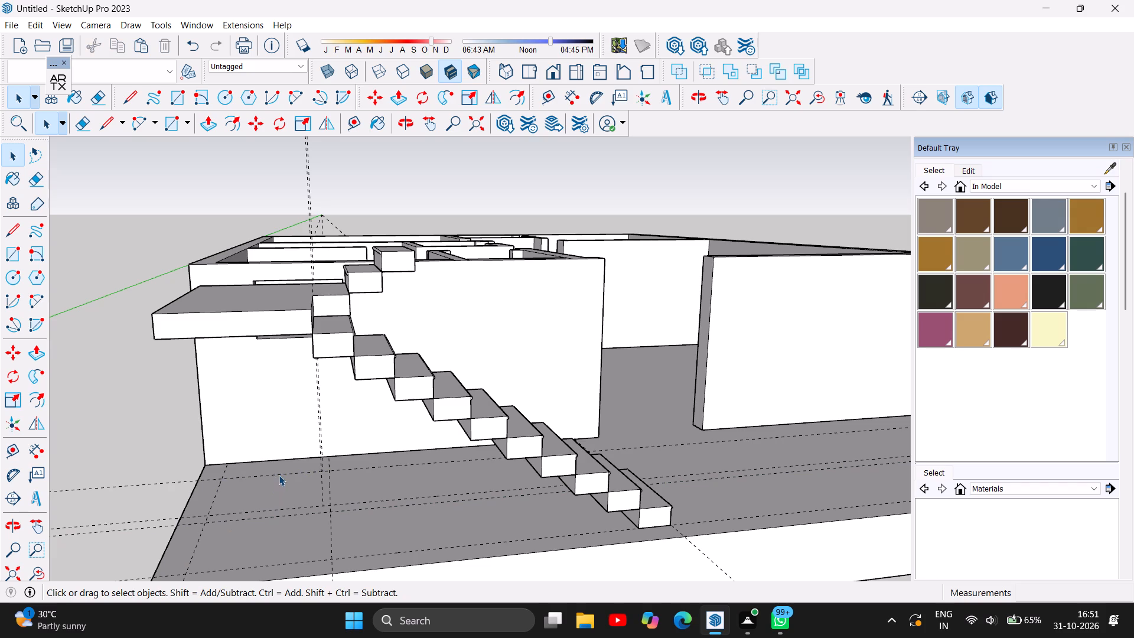
pyautogui.scroll(-4, 279, 475)
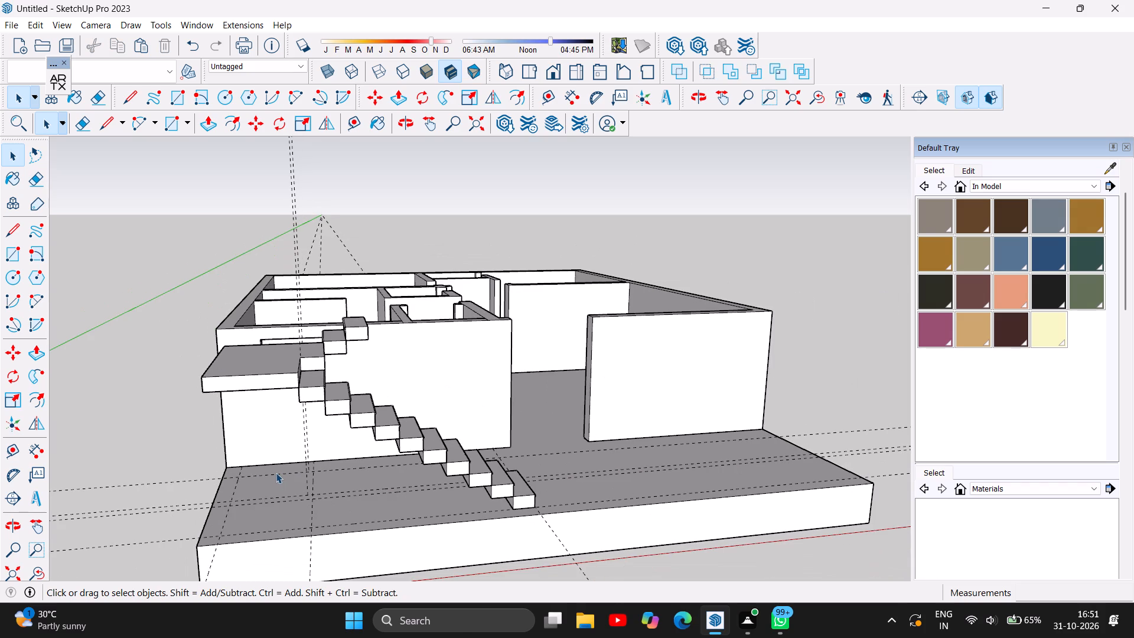
# Delete the three short seam edges where the interior partition tops meet the top of the porch-side house wall.
pyautogui.click(407, 126)
pyautogui.moveTo(444, 447); pyautogui.dragTo(415, 620)
pyautogui.moveTo(480, 497); pyautogui.dragTo(463, 582)
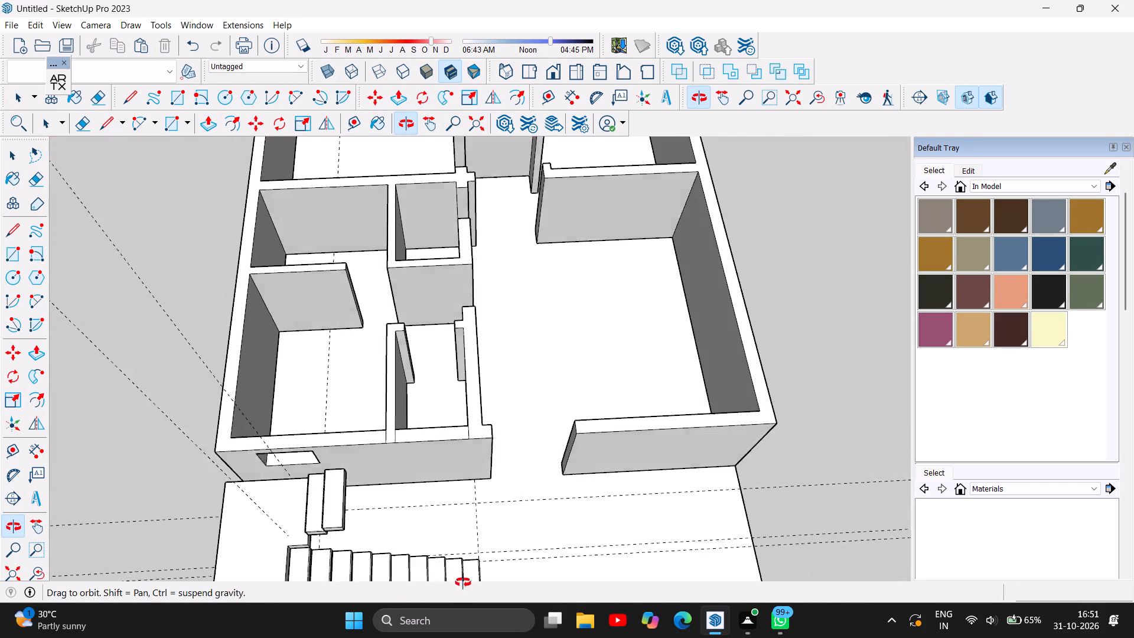
pyautogui.moveTo(463, 582); pyautogui.dragTo(462, 584)
pyautogui.click(21, 161)
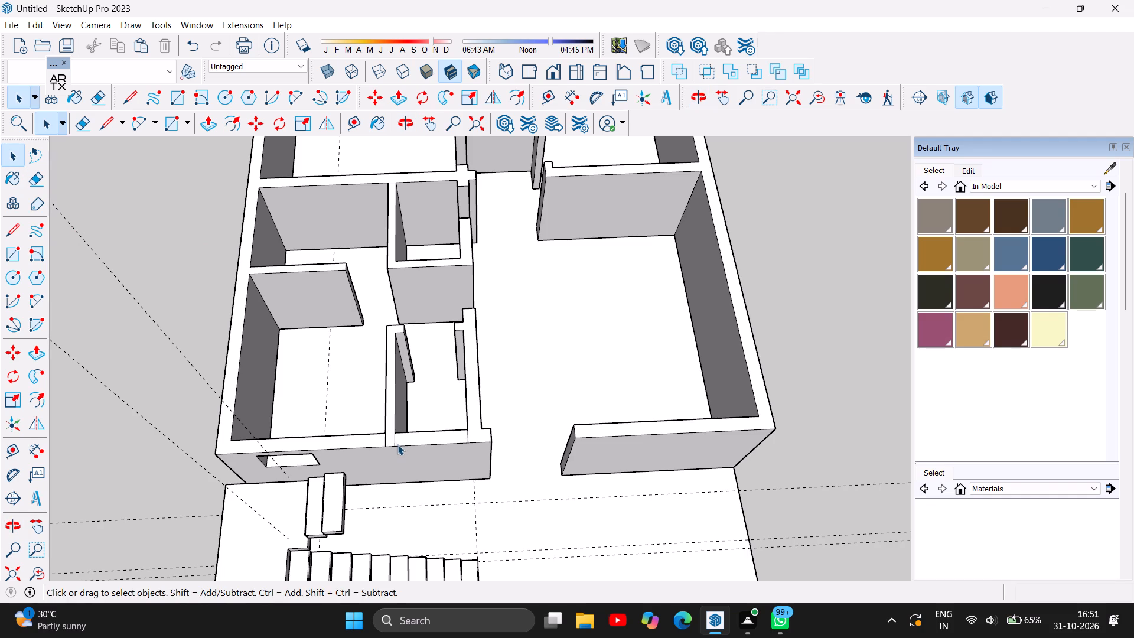
pyautogui.click(396, 440)
pyautogui.press('Delete')
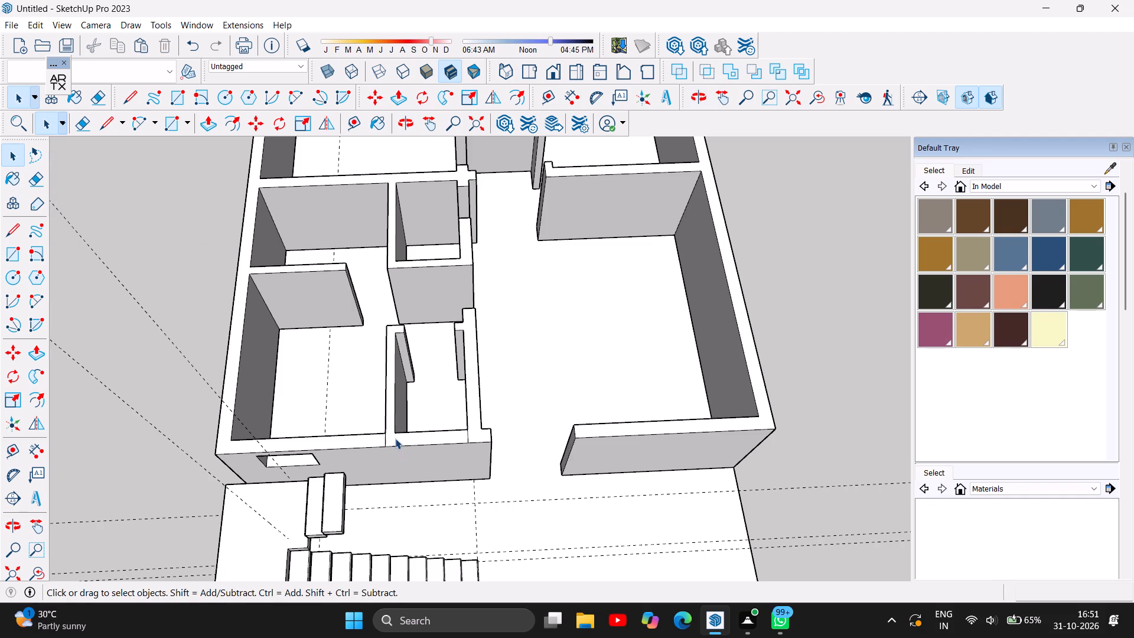
pyautogui.click(386, 438)
pyautogui.press('Delete')
pyautogui.click(468, 435)
pyautogui.press('Delete')
# Push/Pull the top face of the house walls upward by 4'.
pyautogui.scroll(-6, 410, 508)
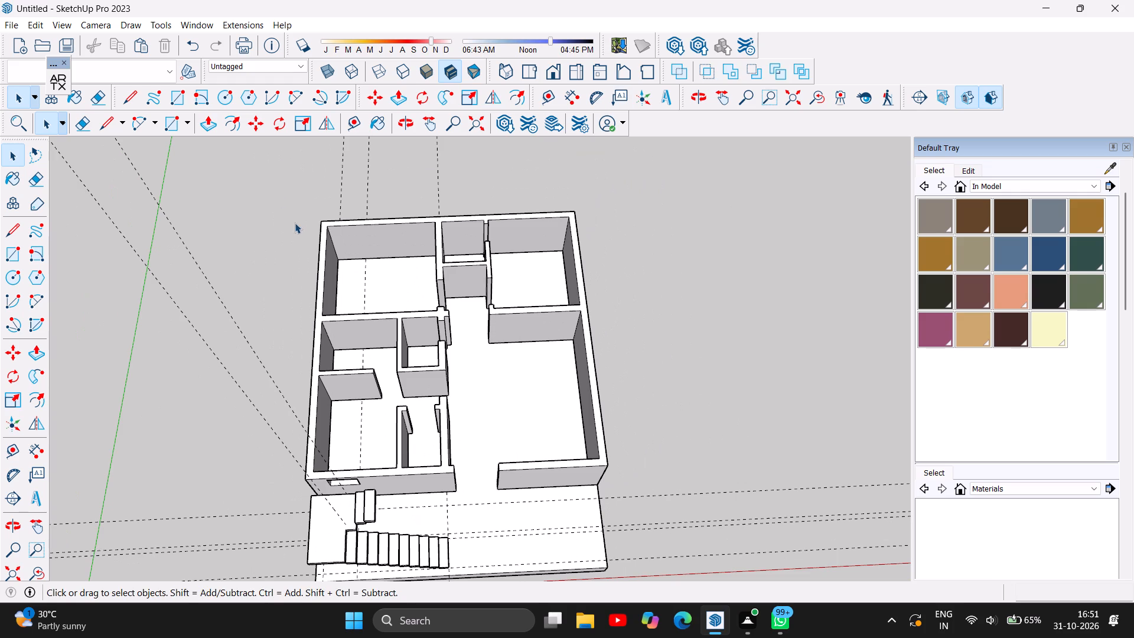
pyautogui.click(208, 117)
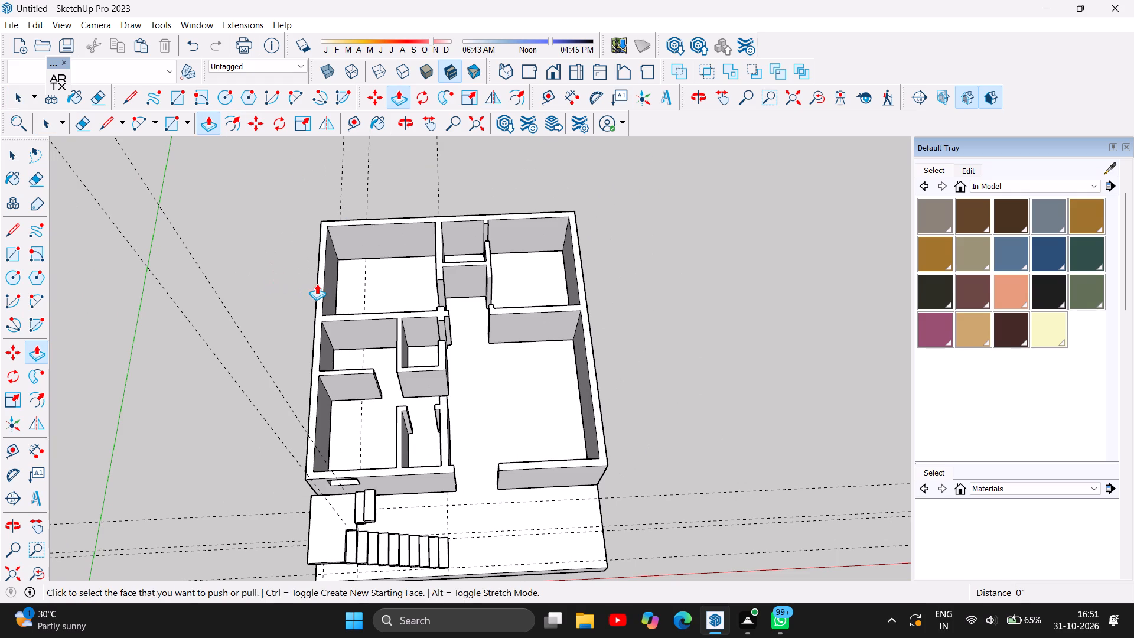
pyautogui.click(320, 283)
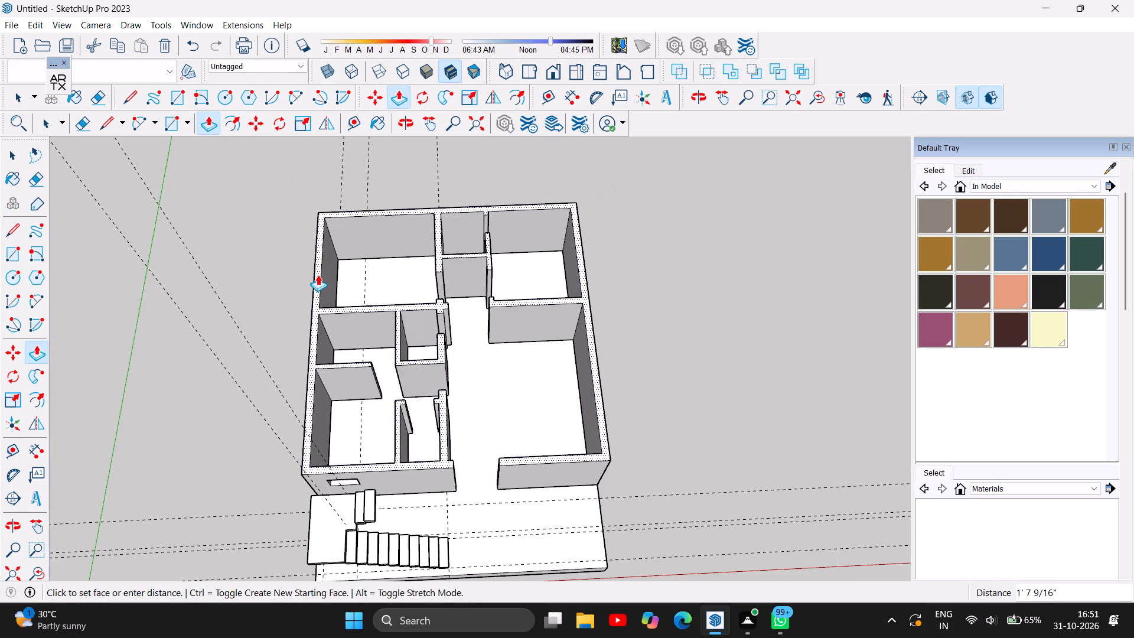
pyautogui.write("4'")
pyautogui.press('Return')
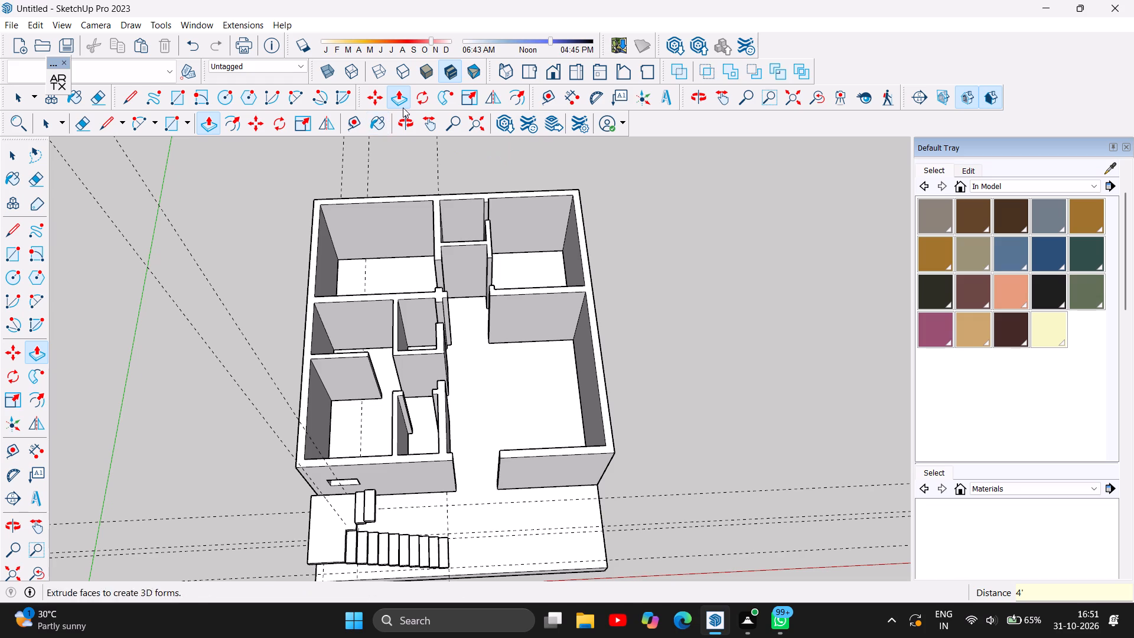
# Examine the raised house walls against the porch, landing and staircase from several angles.
pyautogui.click(410, 129)
pyautogui.moveTo(616, 404); pyautogui.dragTo(373, 174)
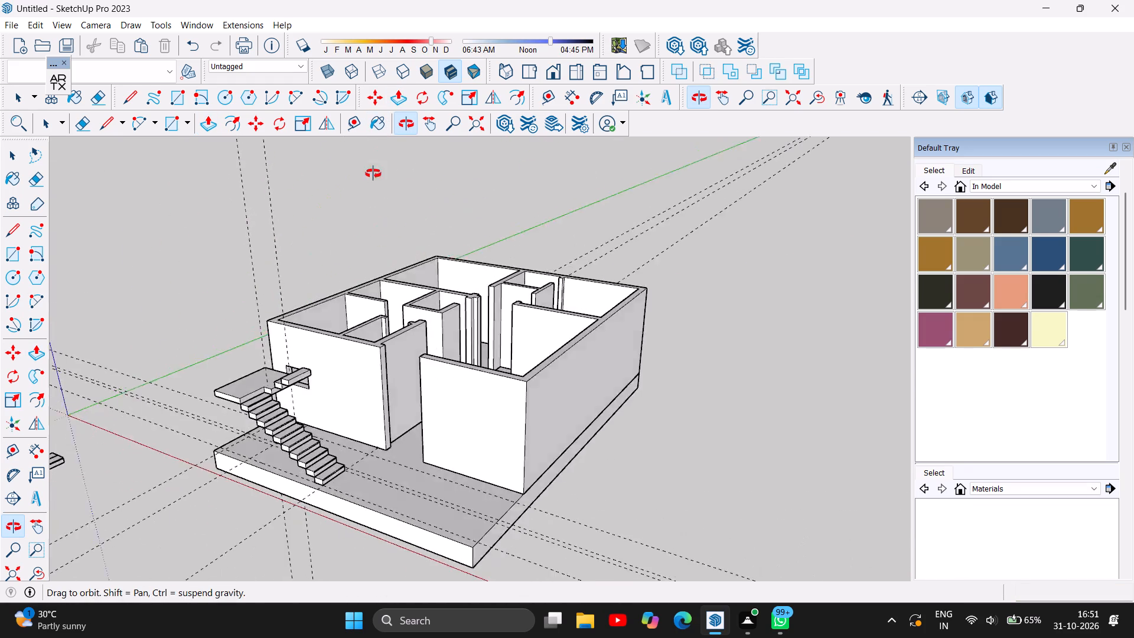
pyautogui.moveTo(373, 174); pyautogui.dragTo(687, 141)
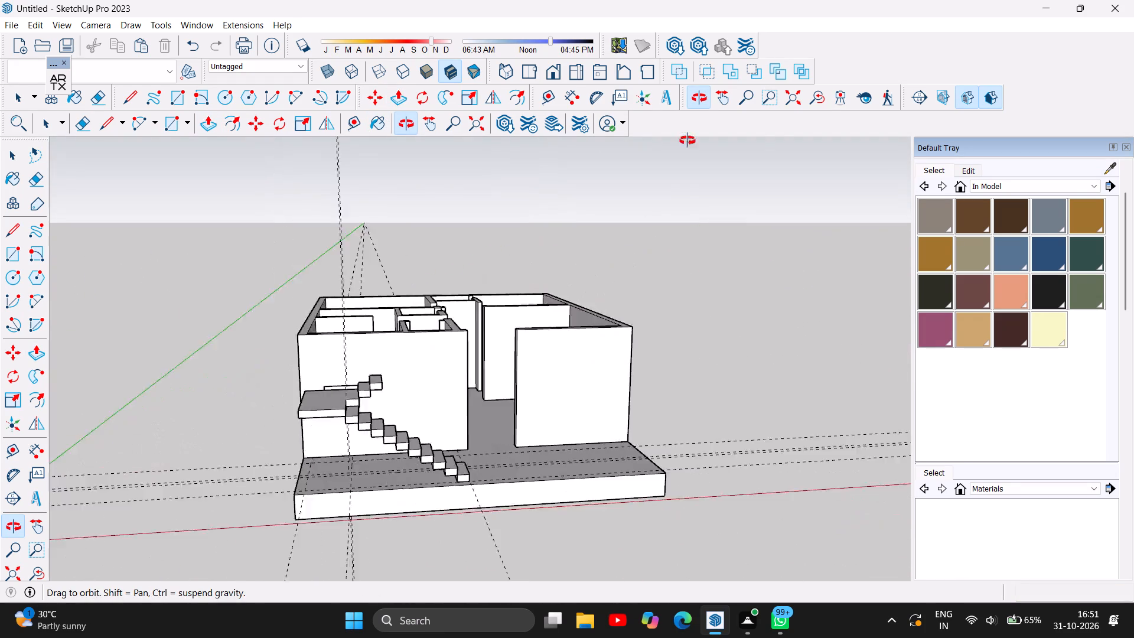
pyautogui.moveTo(687, 141); pyautogui.dragTo(586, 160)
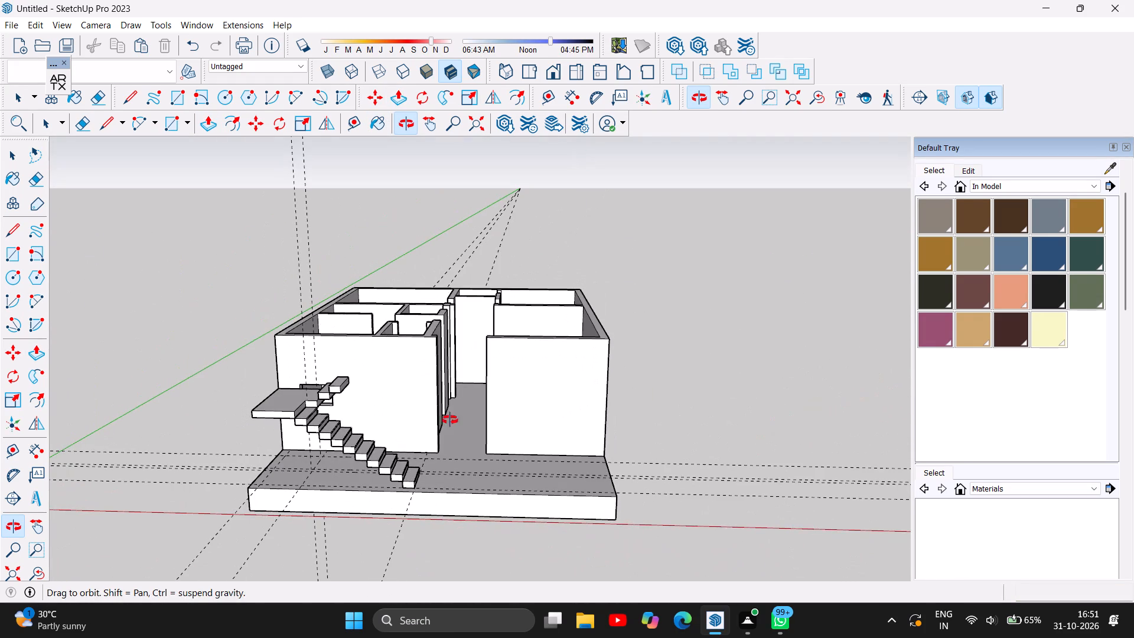
pyautogui.moveTo(439, 436); pyautogui.dragTo(468, 416)
pyautogui.scroll(3, 367, 349)
pyautogui.moveTo(235, 401); pyautogui.dragTo(487, 458)
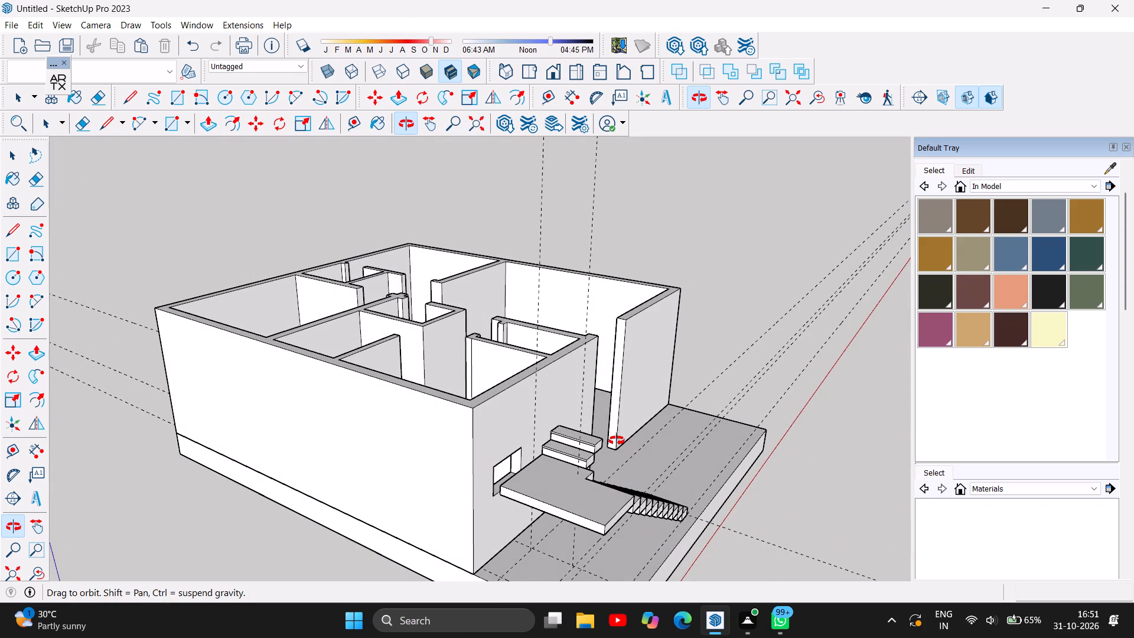
pyautogui.scroll(4, 617, 441)
pyautogui.moveTo(611, 461); pyautogui.dragTo(711, 473)
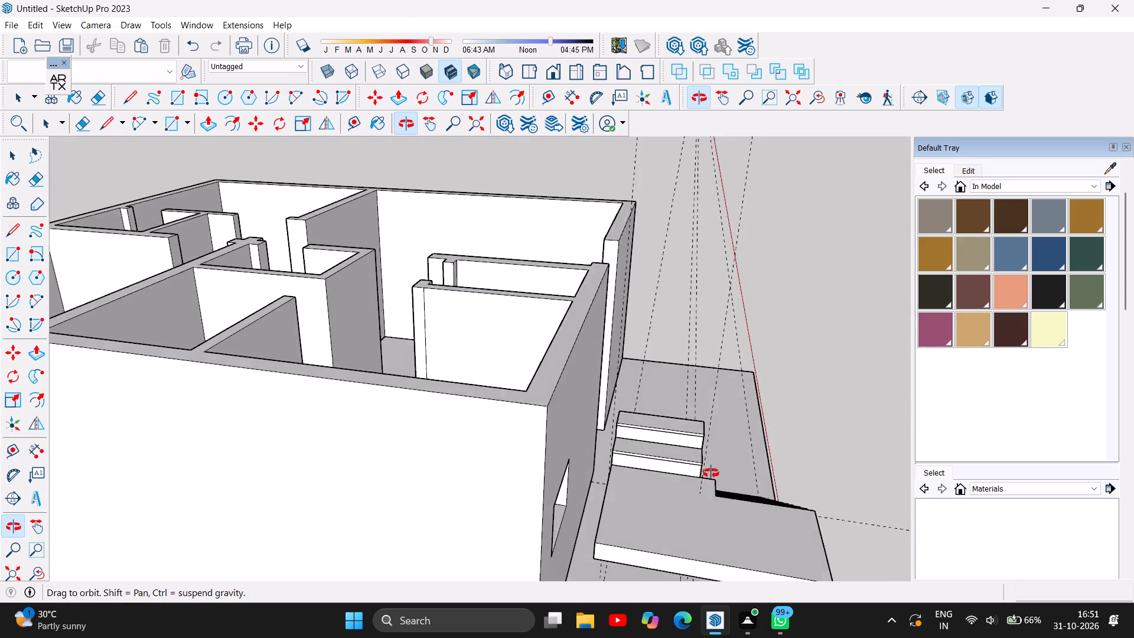
pyautogui.moveTo(711, 473); pyautogui.dragTo(712, 504)
# Paste a third reversed step and move it by its lower wall-side corner onto the second step's rear upper corner.
pyautogui.scroll(5, 727, 466)
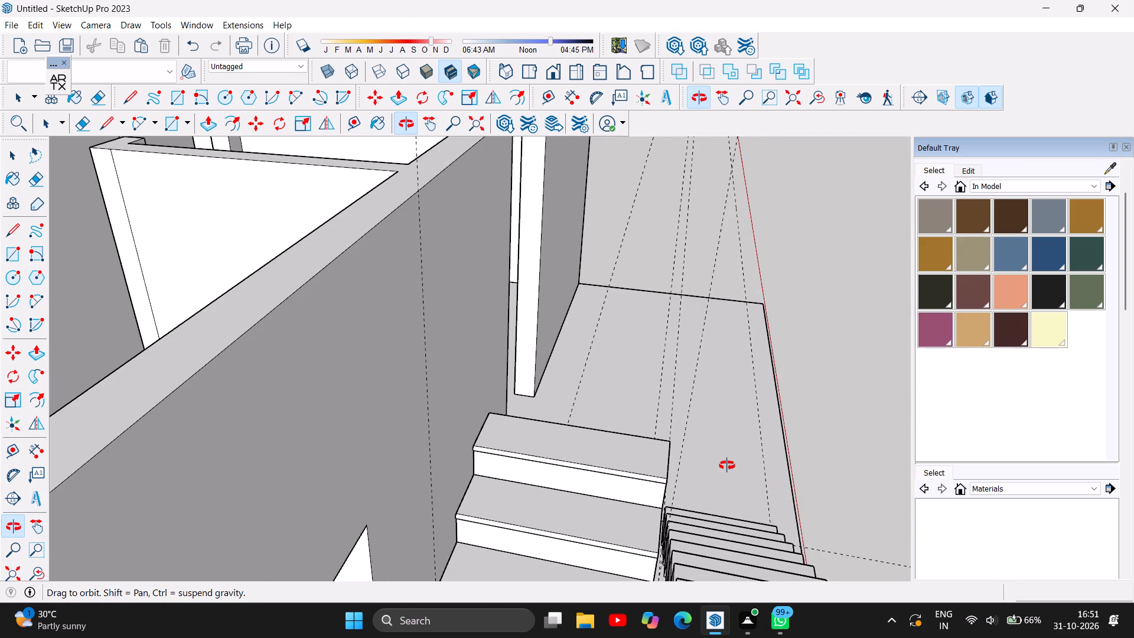
pyautogui.moveTo(727, 466); pyautogui.dragTo(724, 420)
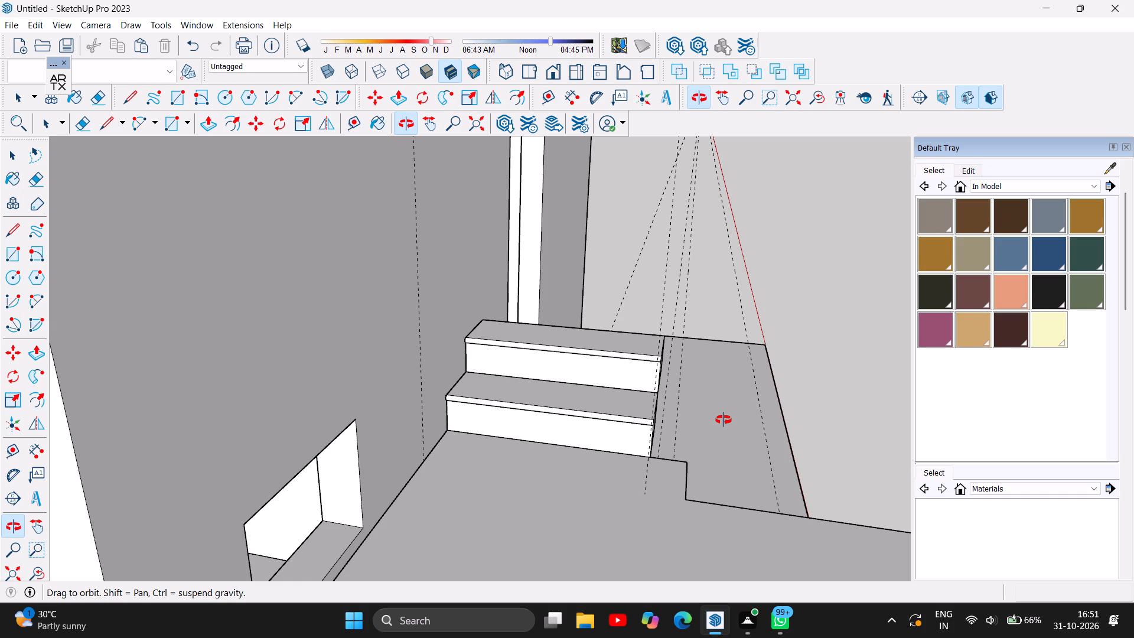
pyautogui.moveTo(503, 411); pyautogui.dragTo(574, 569)
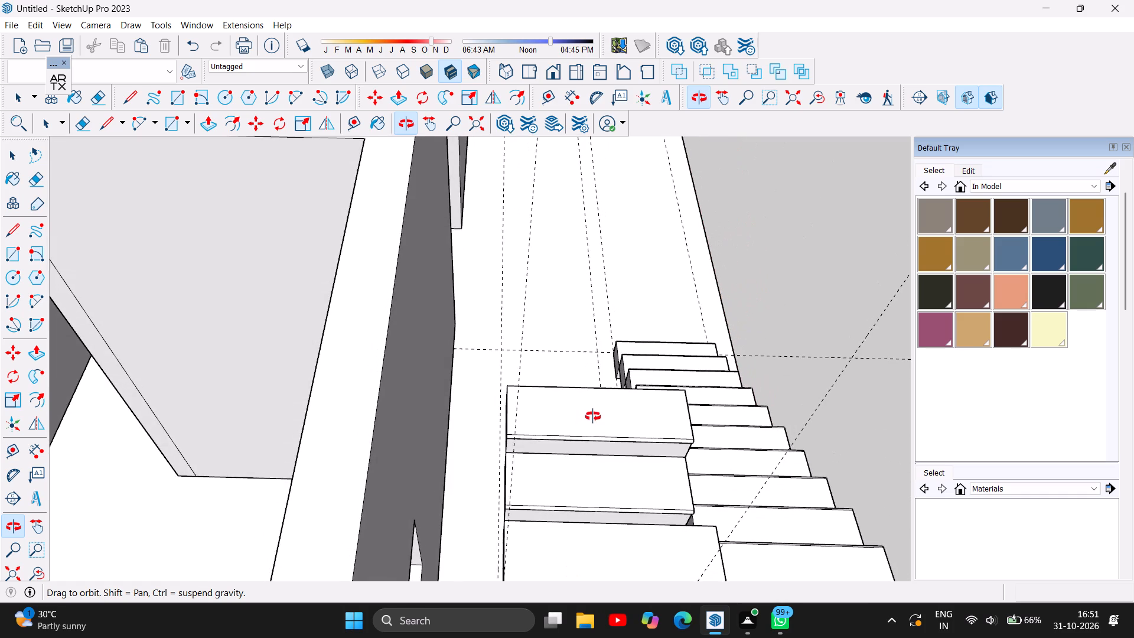
pyautogui.scroll(4, 593, 416)
pyautogui.scroll(1, 488, 450)
pyautogui.moveTo(489, 448); pyautogui.dragTo(495, 415)
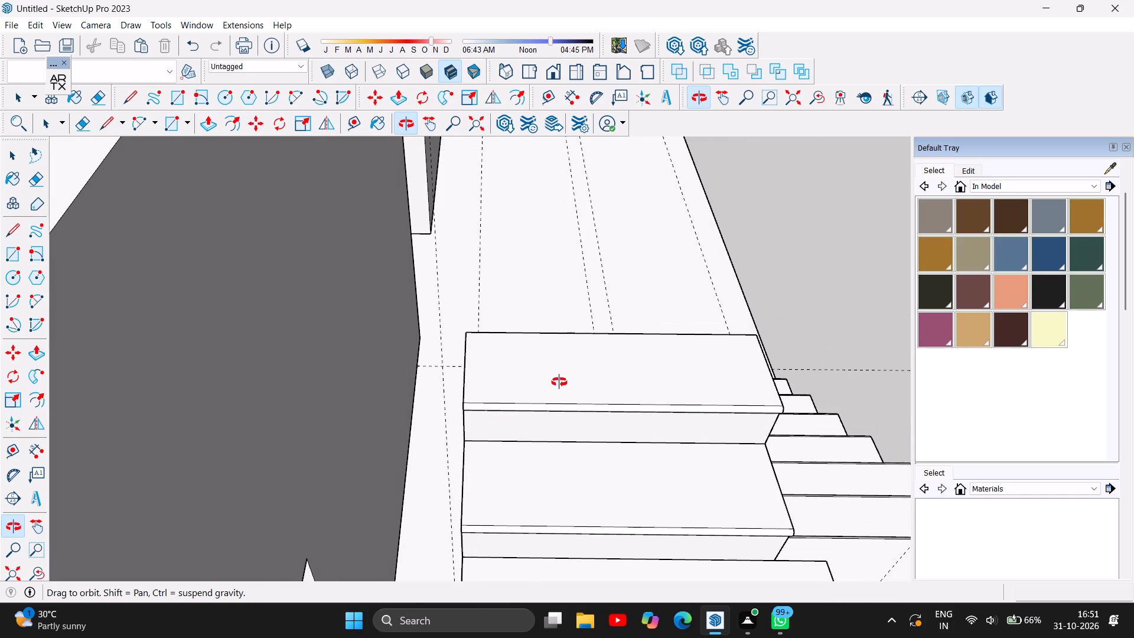
pyautogui.hotkey('ctrl', 'v')
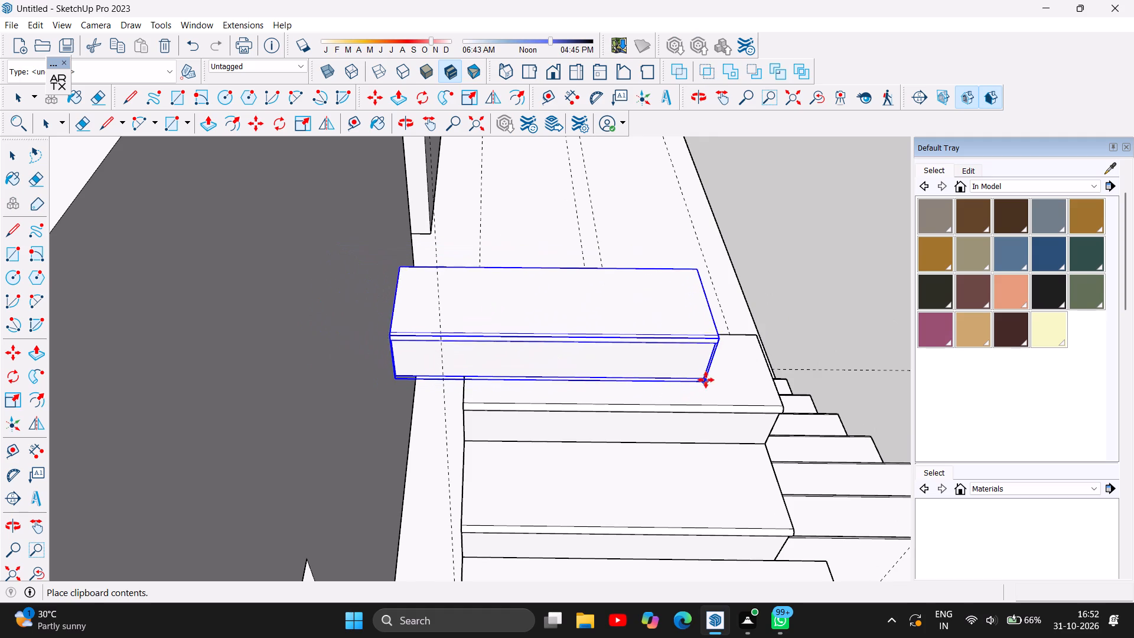
pyautogui.click(706, 380)
pyautogui.scroll(3, 403, 363)
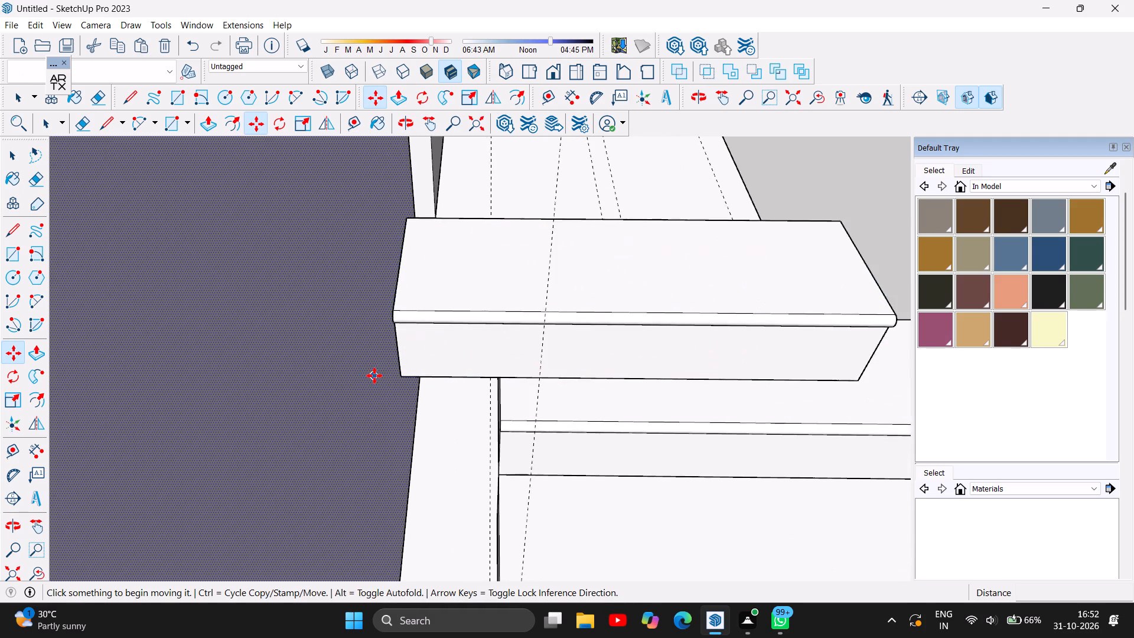
pyautogui.scroll(2, 374, 376)
pyautogui.click(416, 371)
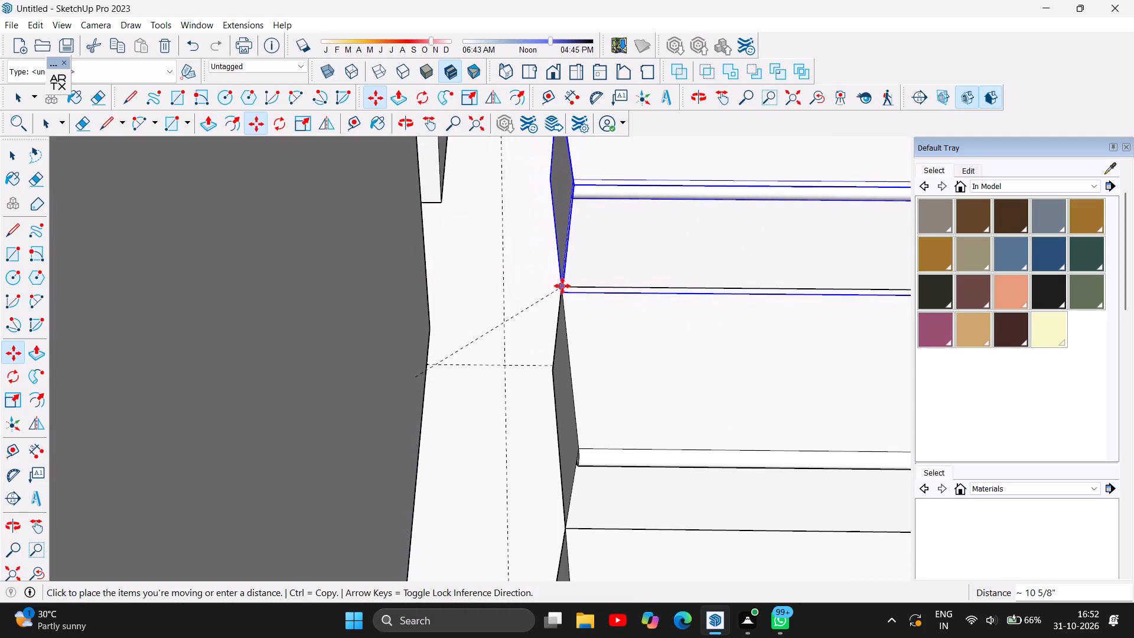
pyautogui.click(562, 286)
# Paste a fourth reversed step and move it by its lower wall-side corner onto the third step's rear upper corner.
pyautogui.scroll(-4, 478, 373)
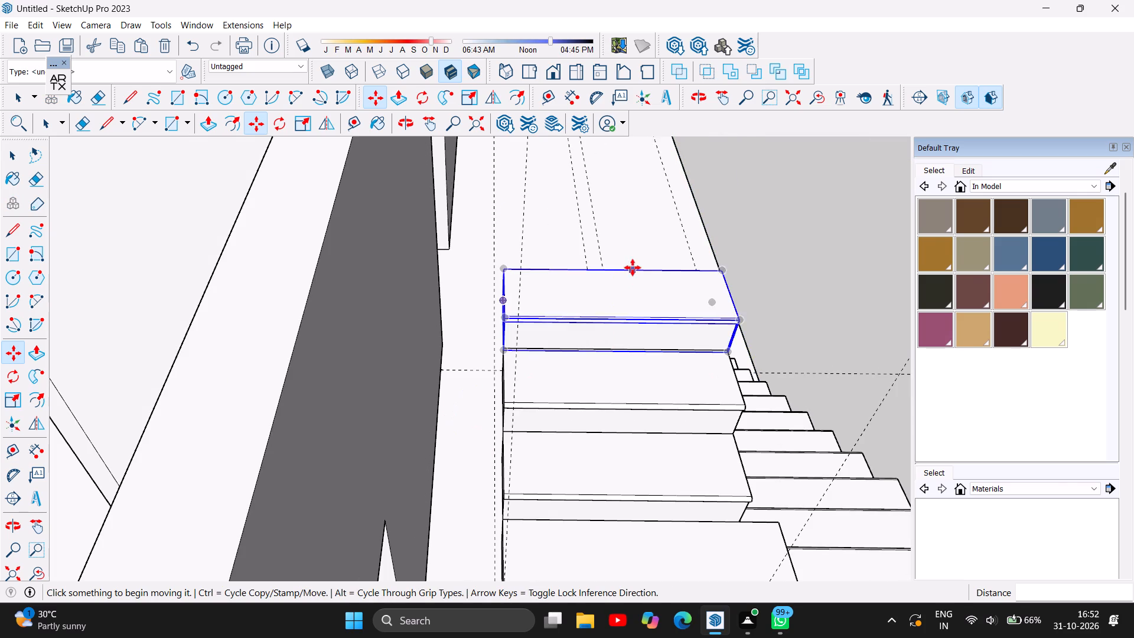
pyautogui.scroll(1, 636, 231)
pyautogui.scroll(-5, 445, 401)
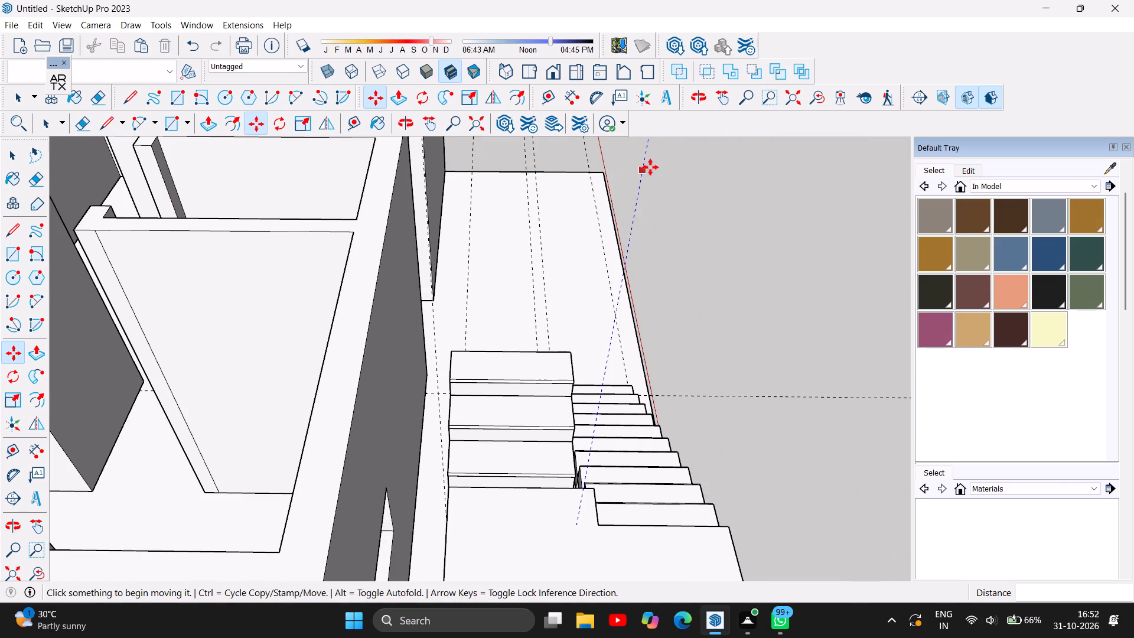
pyautogui.hotkey('ctrl', 'v')
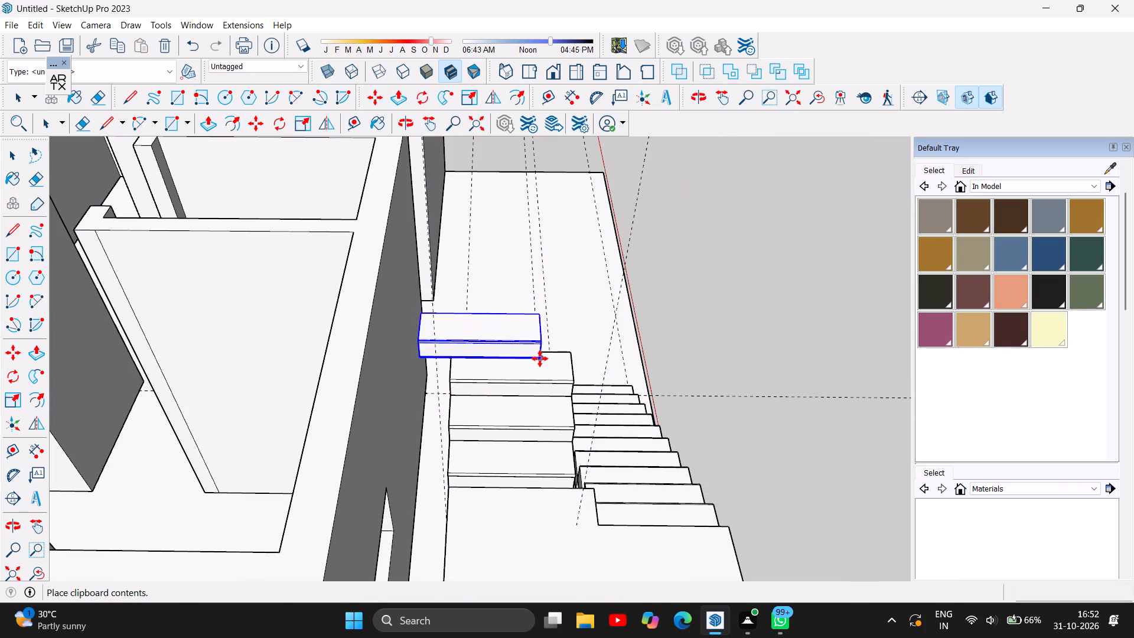
pyautogui.click(540, 359)
pyautogui.scroll(7, 428, 360)
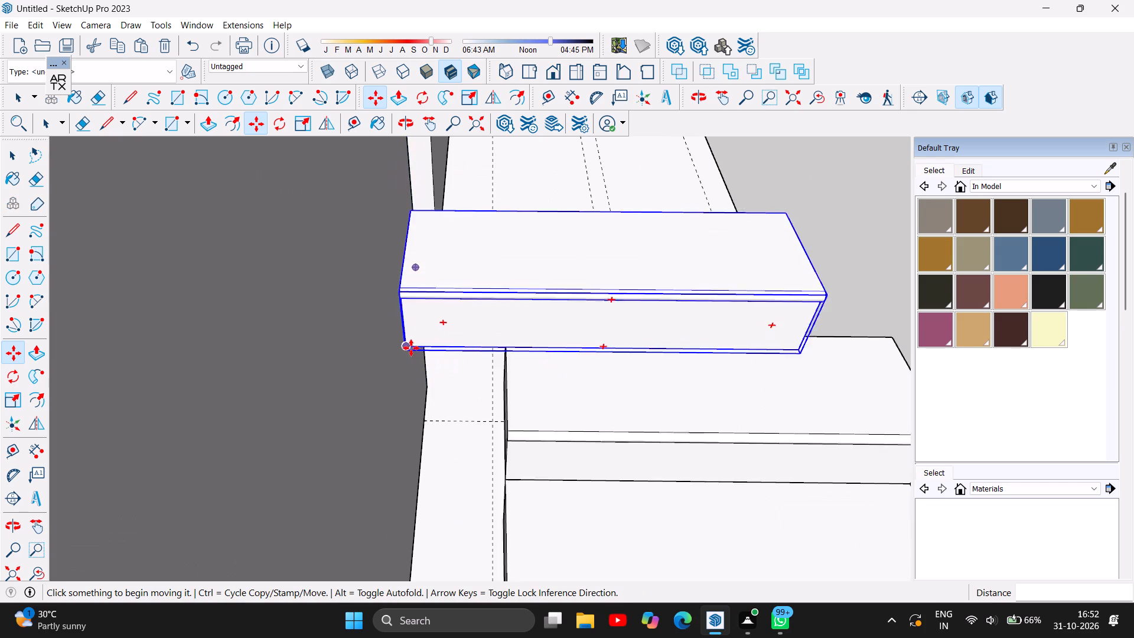
pyautogui.scroll(4, 411, 348)
pyautogui.click(395, 341)
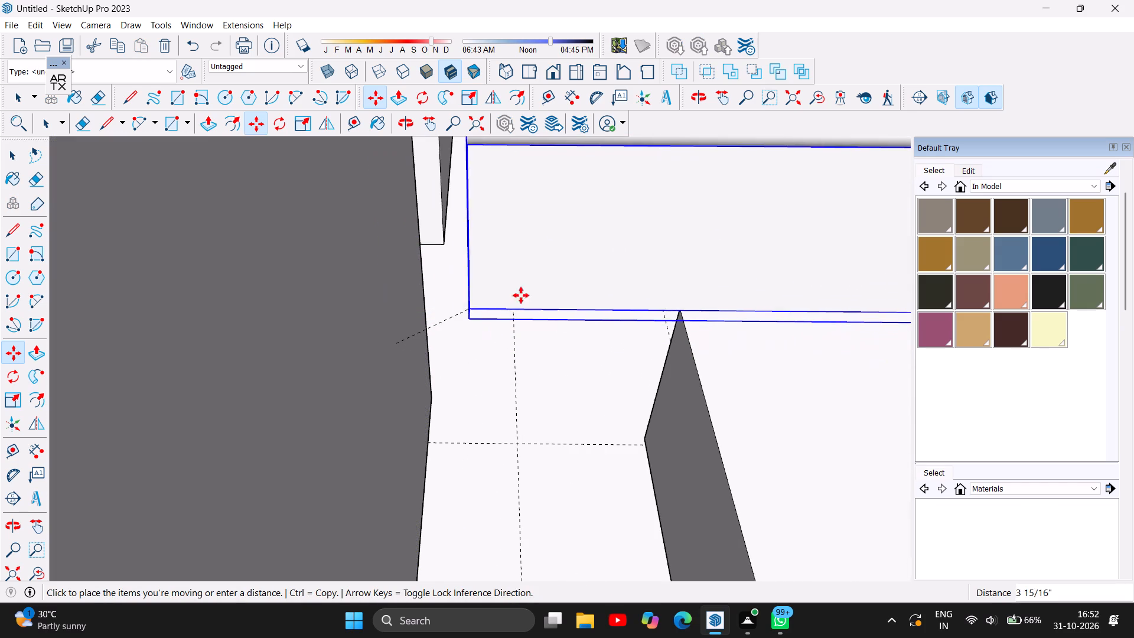
pyautogui.click(680, 310)
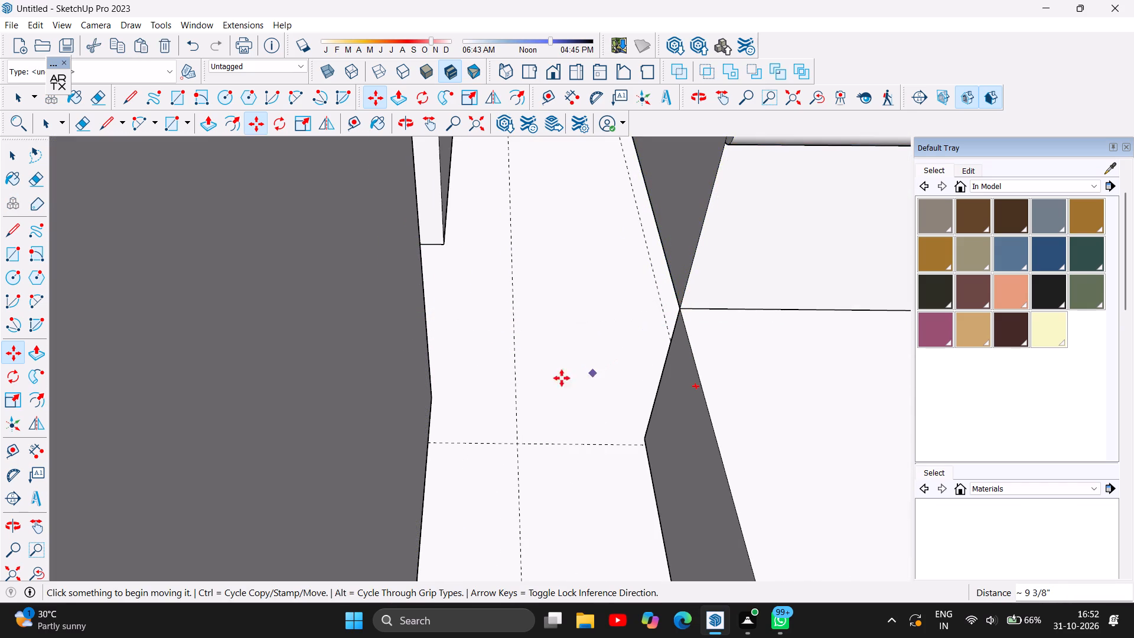
# Examine the four upper steps against the landing, lower flight and raised house wall from several angles.
pyautogui.scroll(-2, 497, 389)
pyautogui.scroll(-9, 450, 409)
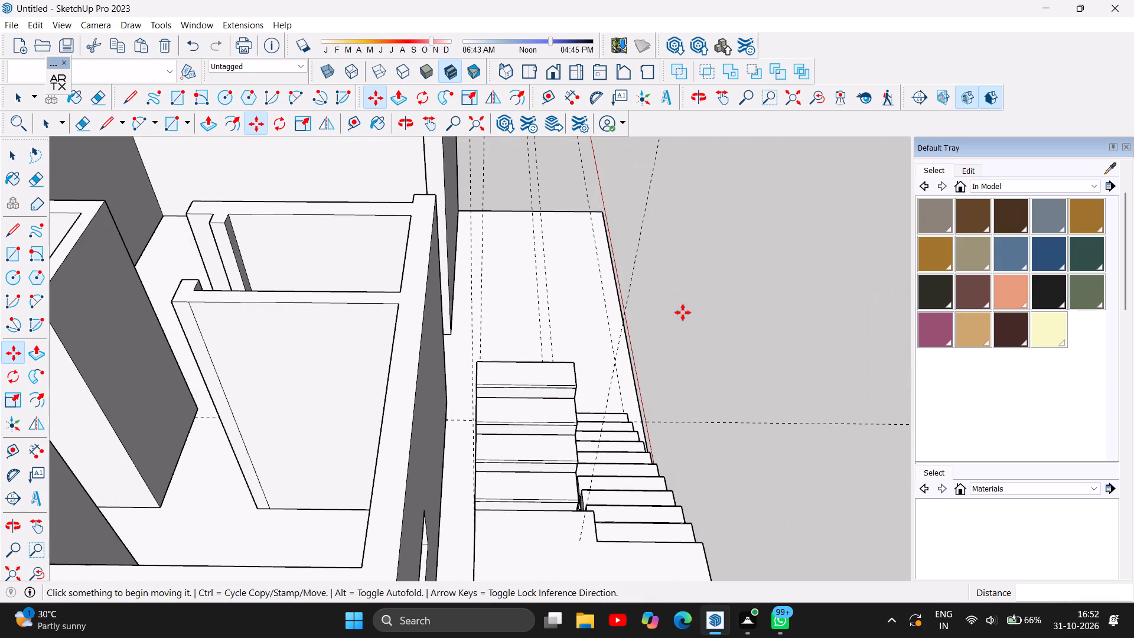
pyautogui.scroll(-2, 758, 350)
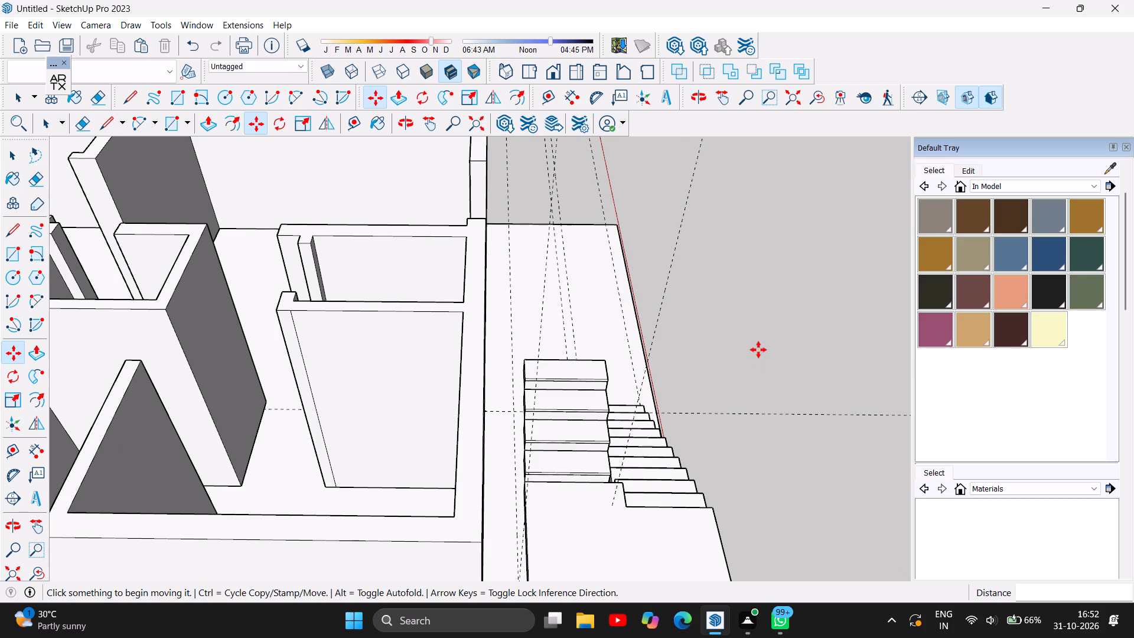
pyautogui.click(403, 123)
pyautogui.moveTo(802, 357); pyautogui.dragTo(778, 330)
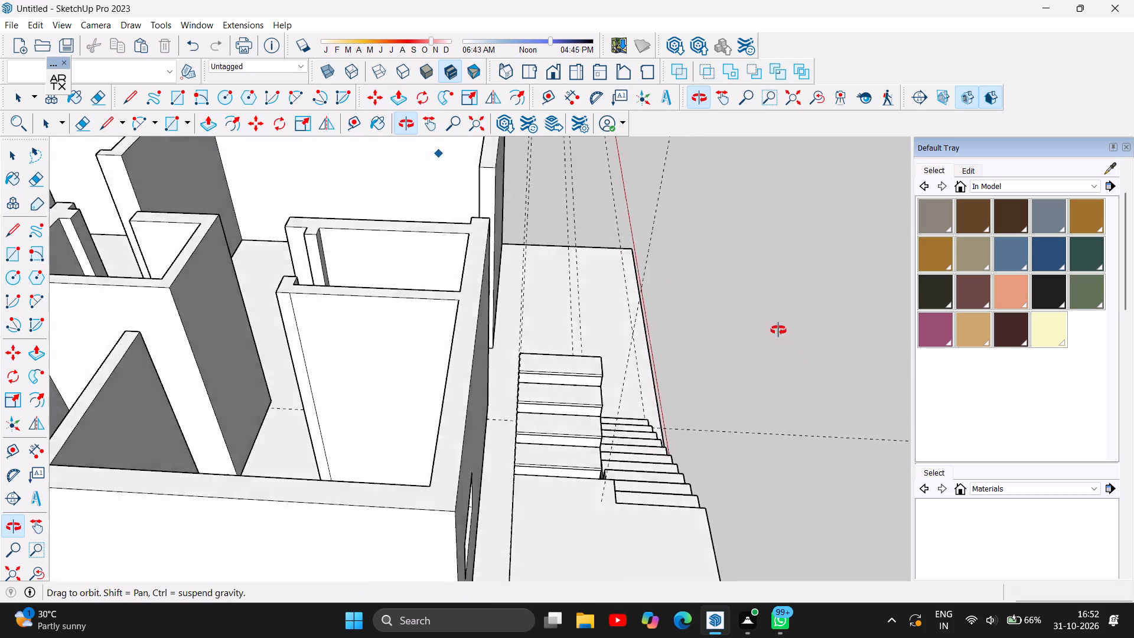
pyautogui.moveTo(778, 330); pyautogui.dragTo(345, 192)
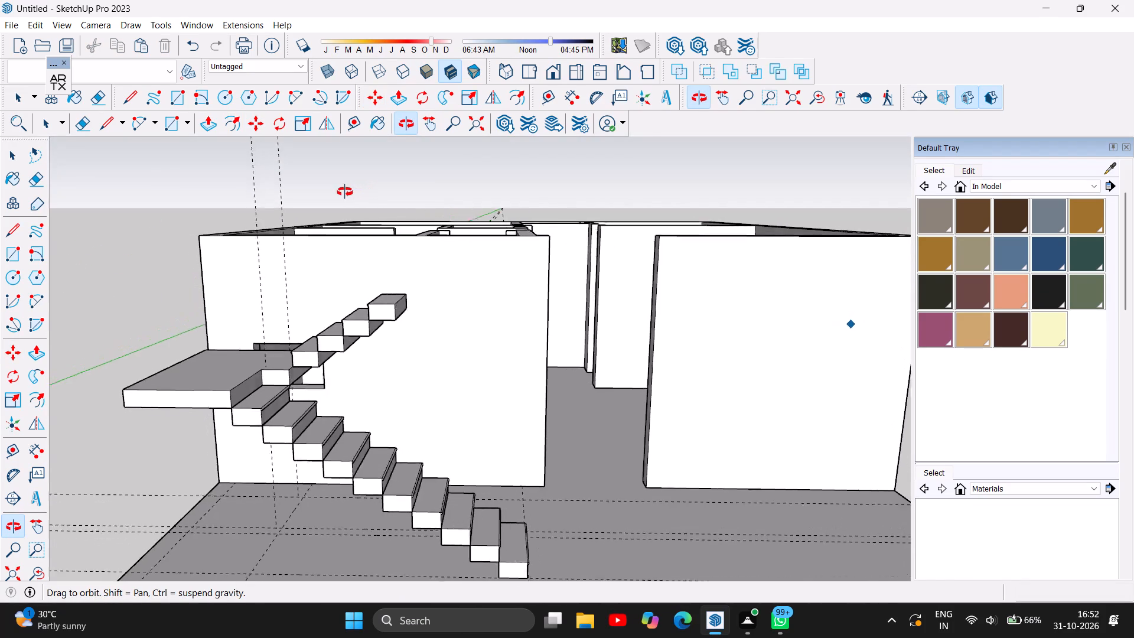
pyautogui.moveTo(345, 192); pyautogui.dragTo(580, 191)
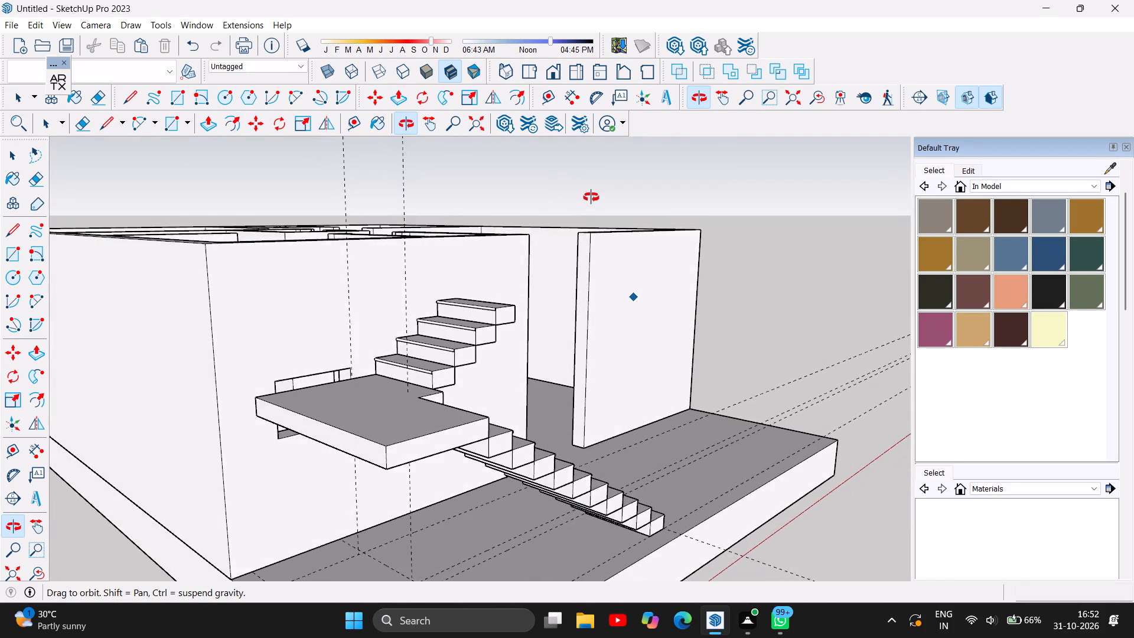
pyautogui.moveTo(592, 198); pyautogui.dragTo(604, 199)
pyautogui.moveTo(519, 220); pyautogui.dragTo(676, 230)
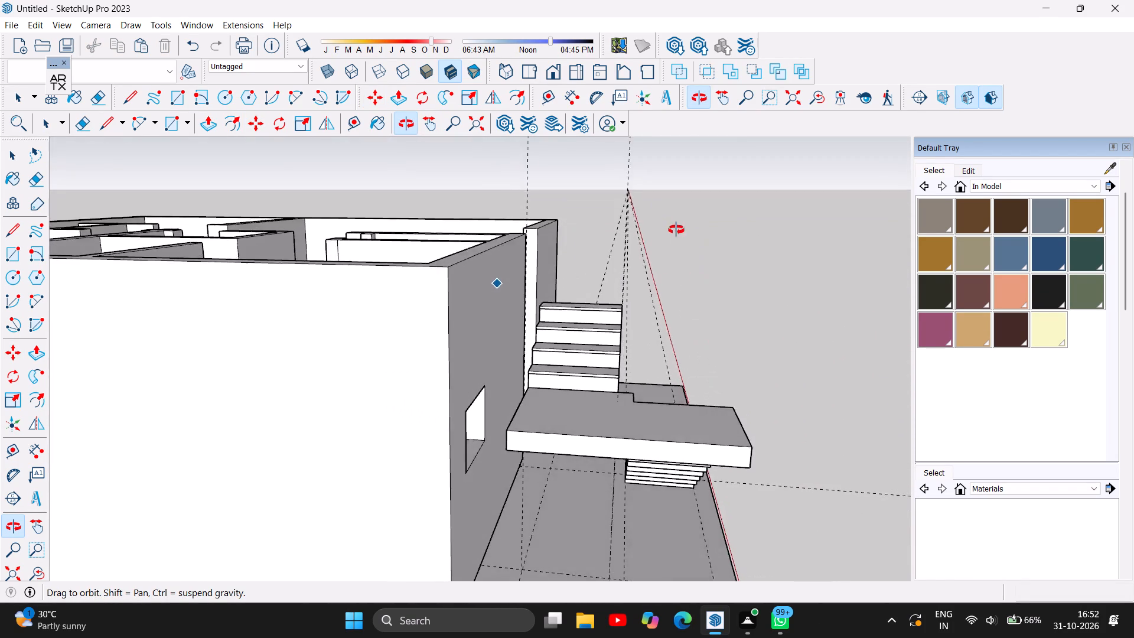
pyautogui.moveTo(676, 230); pyautogui.dragTo(698, 271)
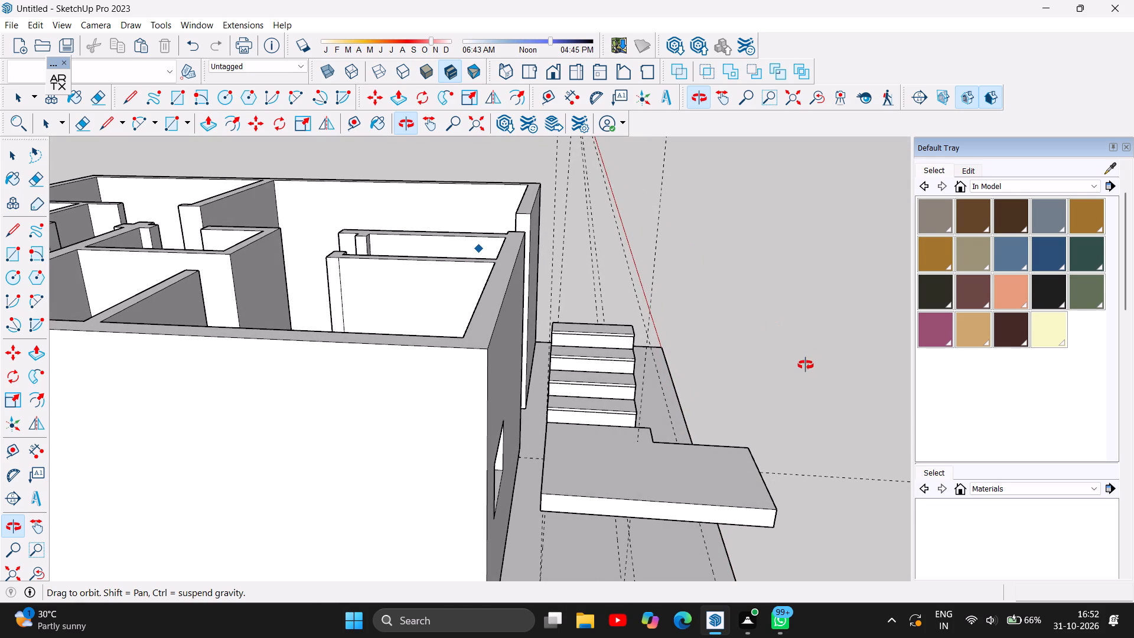
pyautogui.click(9, 159)
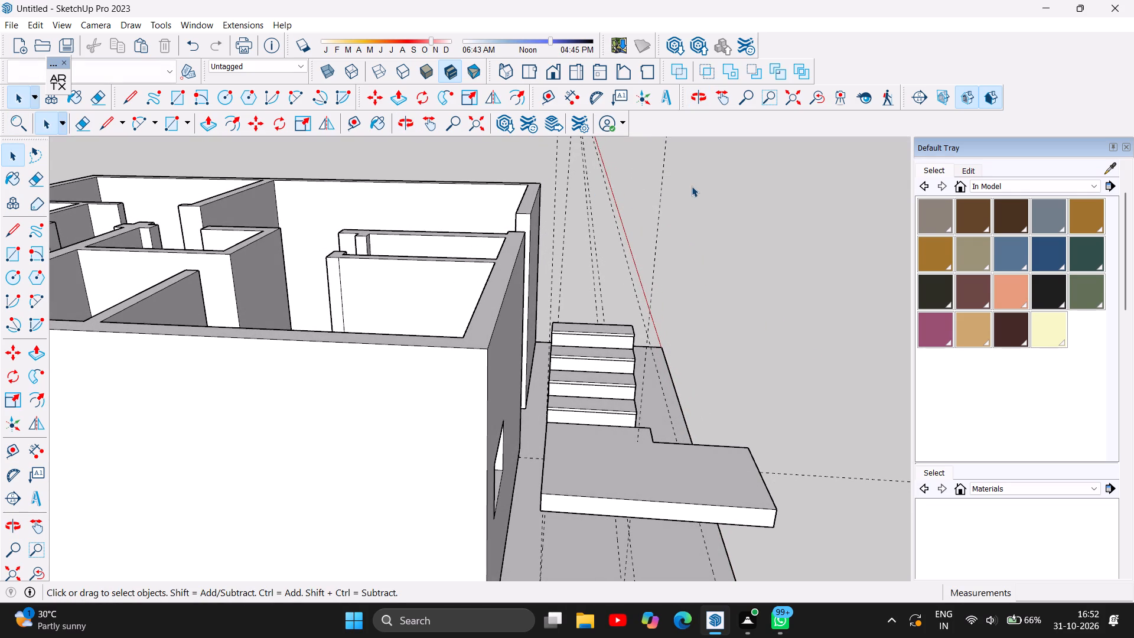
# Paste a fifth reversed step and move it by its lower wall-side corner onto the fourth step's rear upper corner.
pyautogui.click(692, 186)
pyautogui.scroll(3, 634, 319)
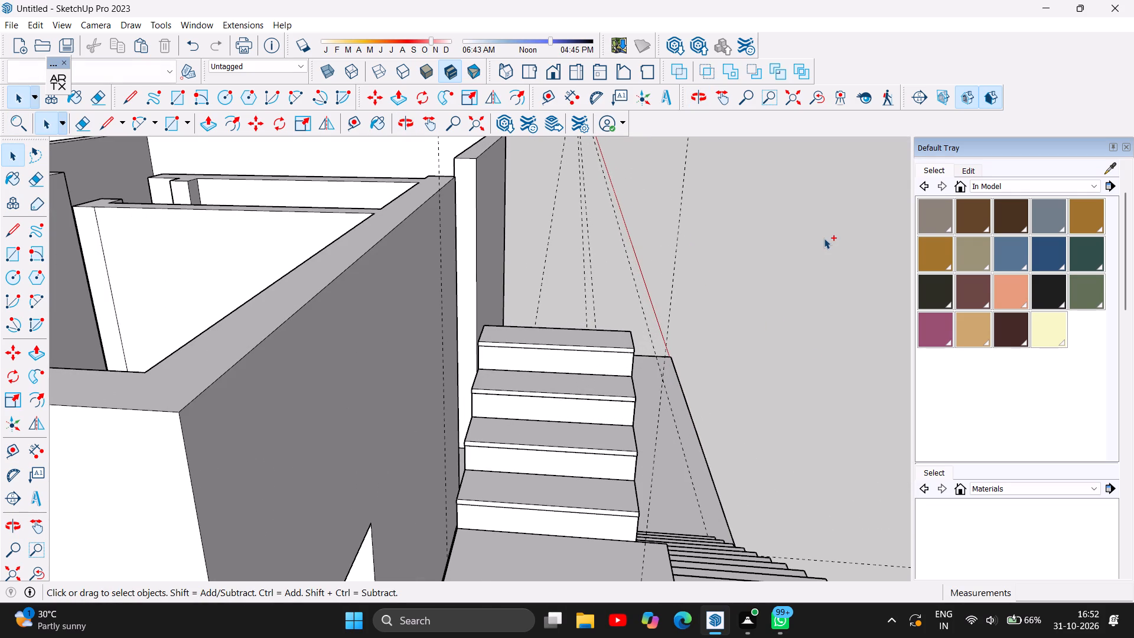
pyautogui.hotkey('ctrl', 'v')
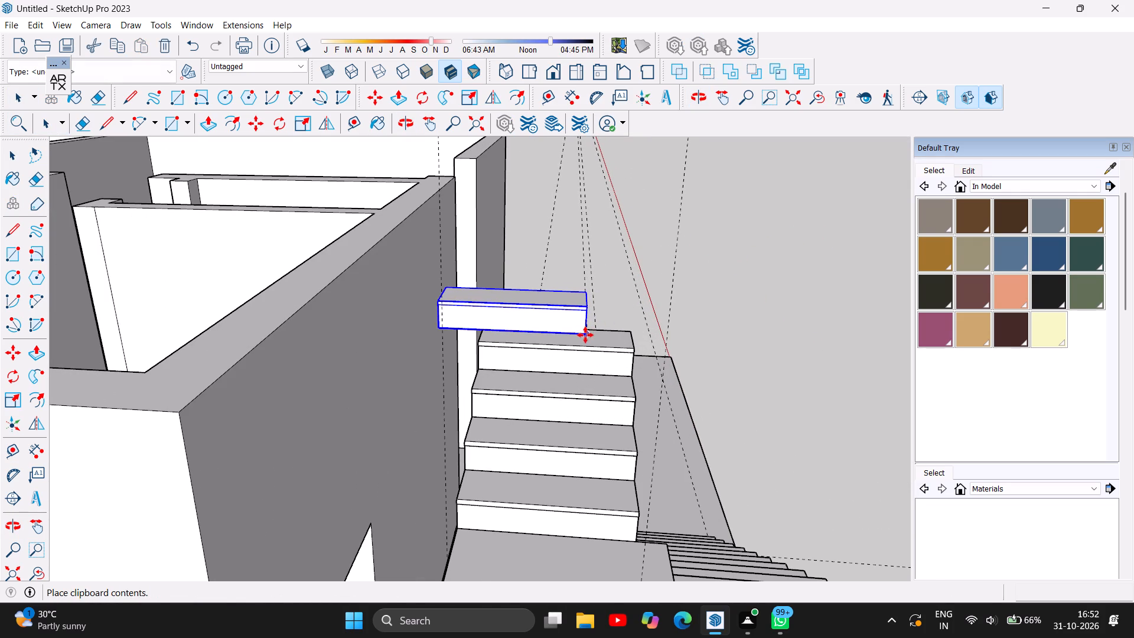
pyautogui.click(585, 335)
pyautogui.scroll(5, 447, 318)
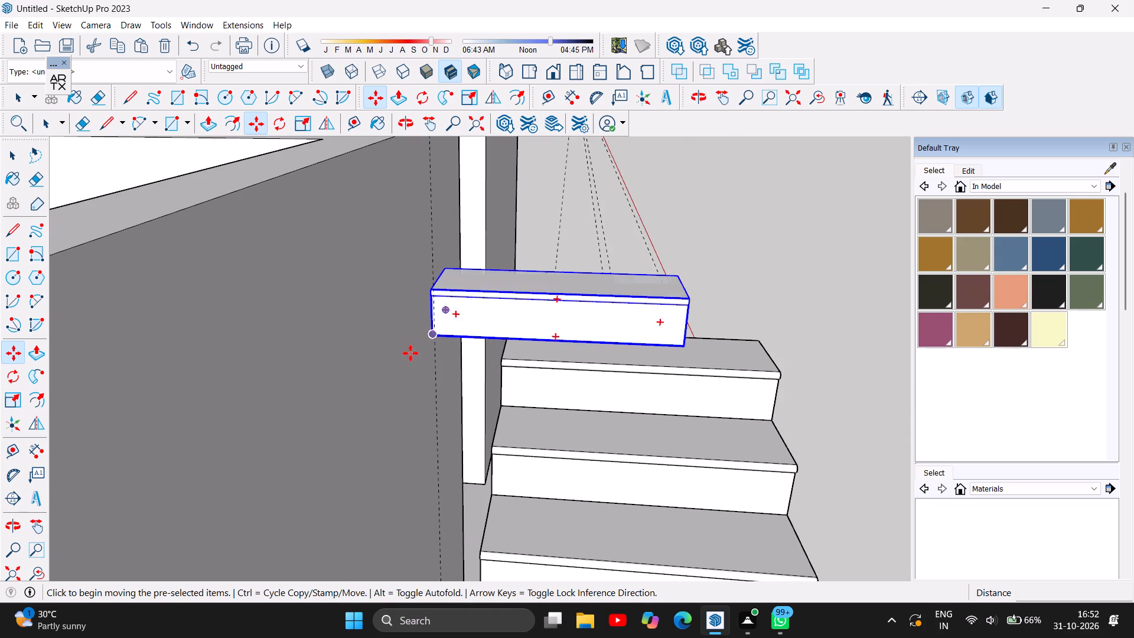
pyautogui.scroll(3, 410, 352)
pyautogui.click(444, 329)
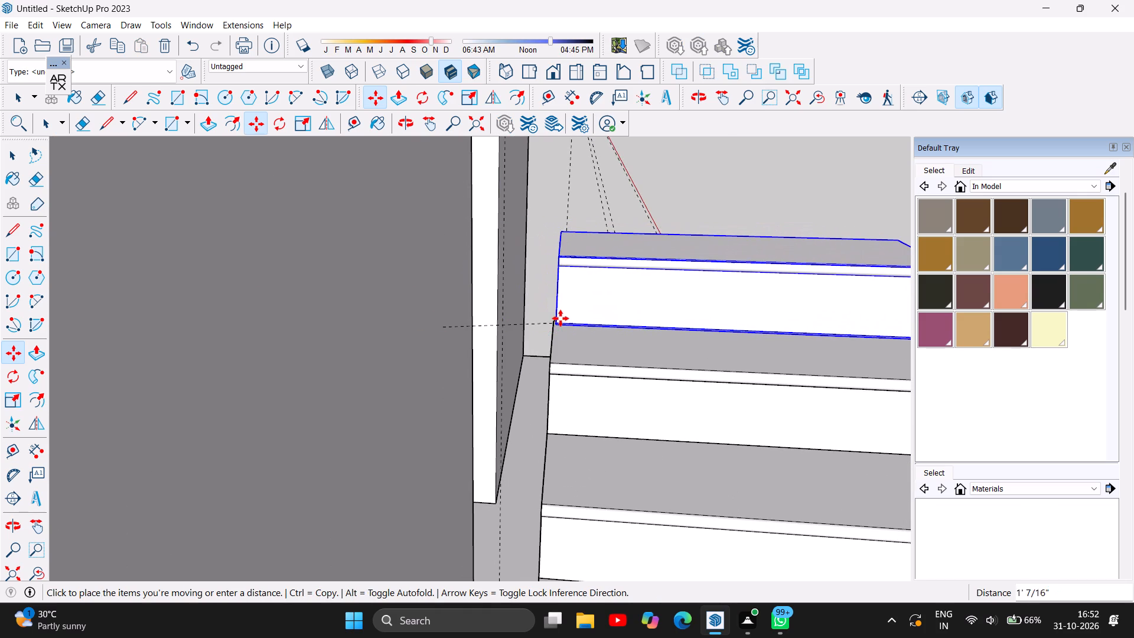
pyautogui.click(555, 320)
pyautogui.scroll(13, 589, 308)
pyautogui.scroll(3, 516, 339)
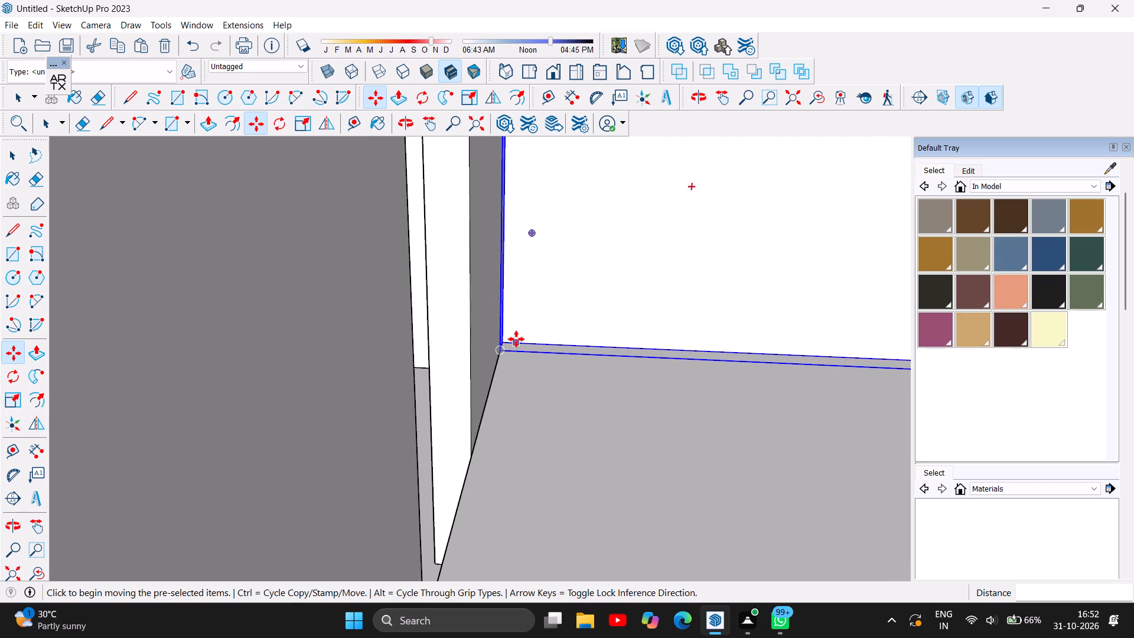
pyautogui.scroll(7, 559, 317)
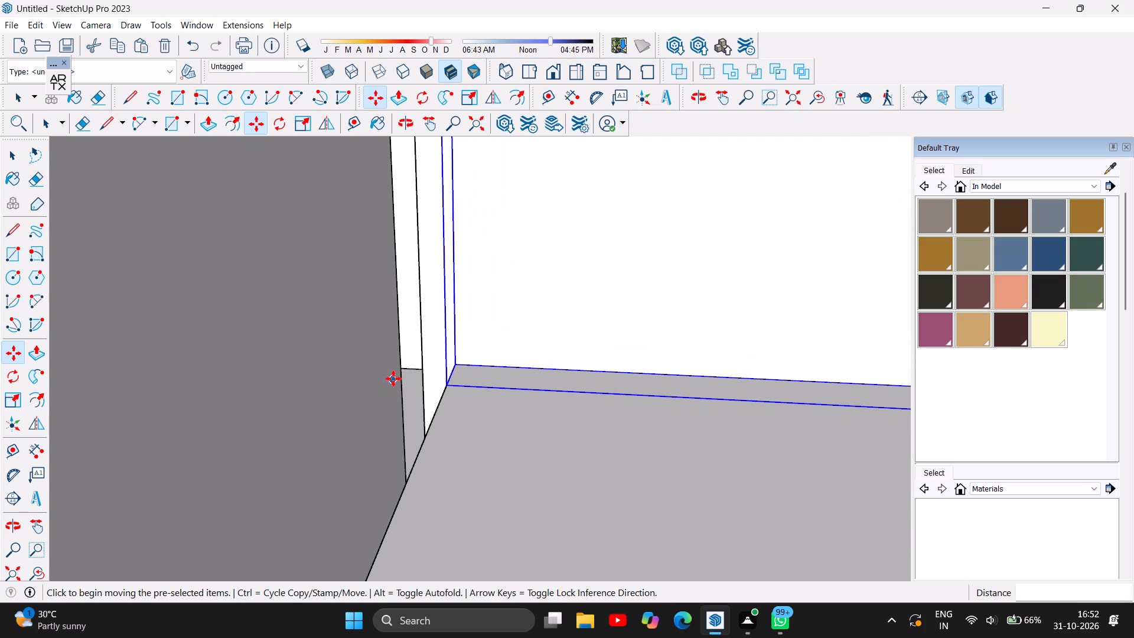
pyautogui.click(453, 363)
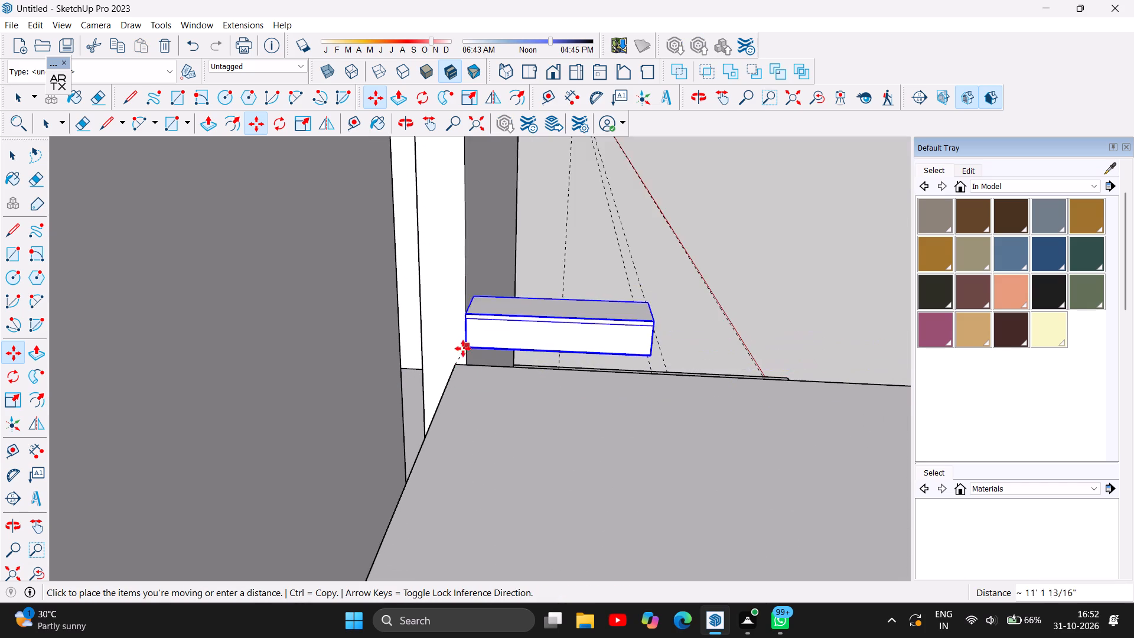
pyautogui.click(455, 363)
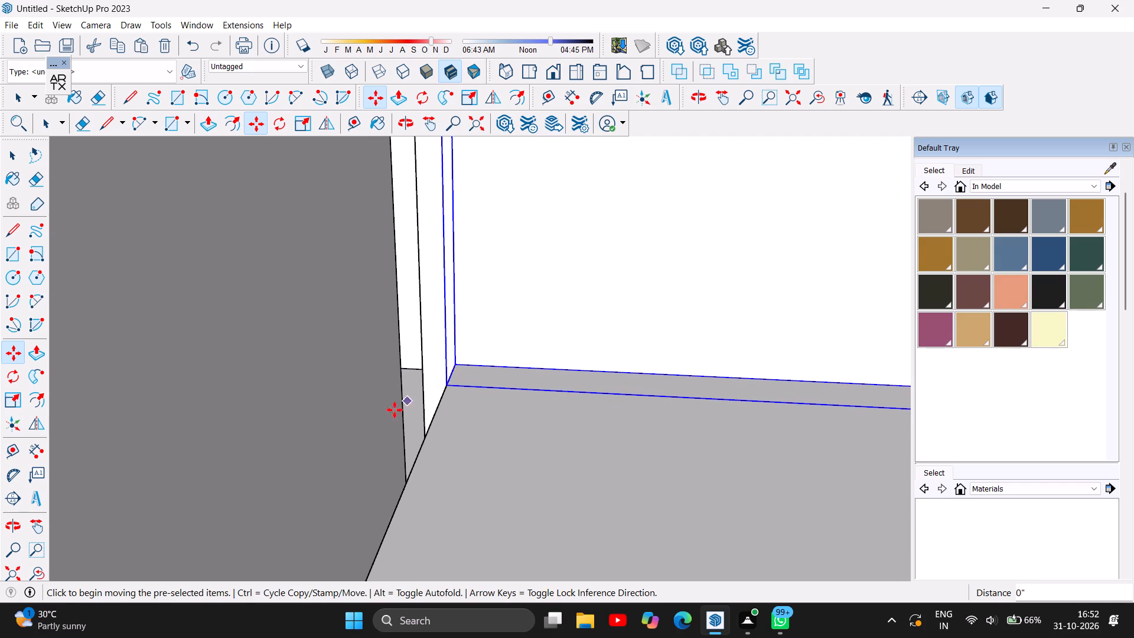
# Paste a sixth reversed step and move it by its lower wall-side corner onto the fifth step's rear upper corner.
pyautogui.scroll(-9, 396, 464)
pyautogui.scroll(-4, 594, 521)
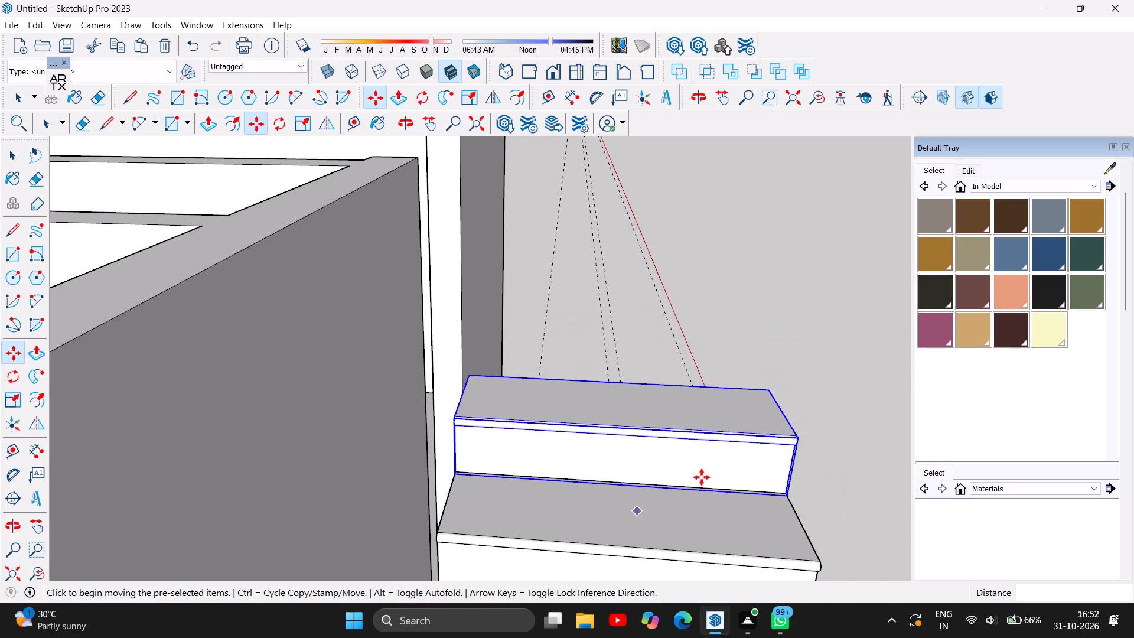
pyautogui.hotkey('ctrl', 'v')
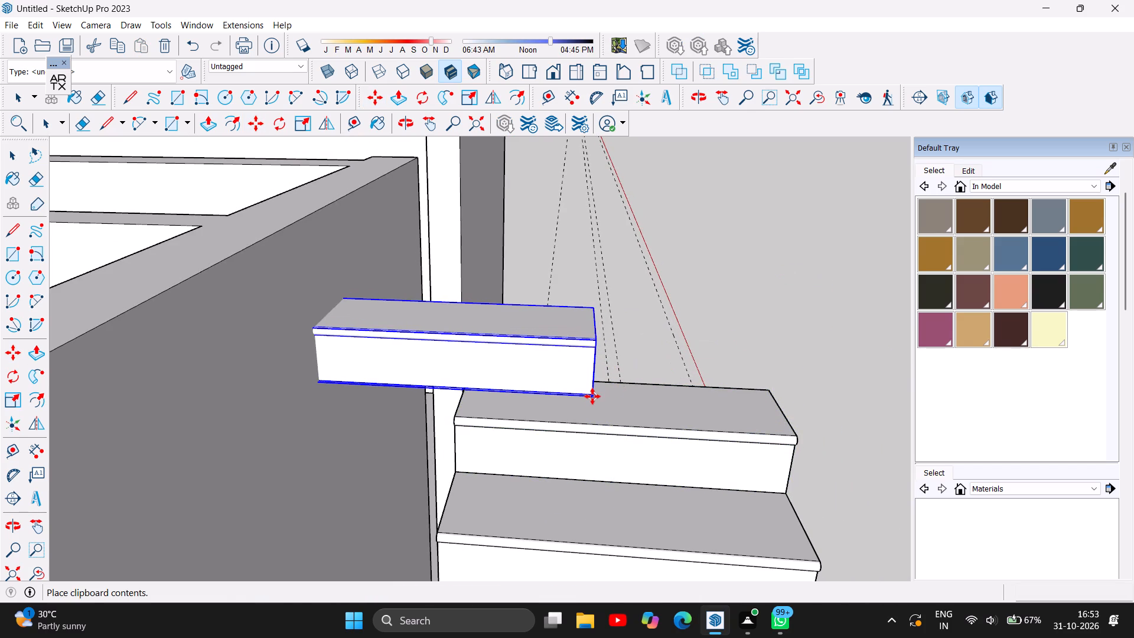
pyautogui.click(592, 396)
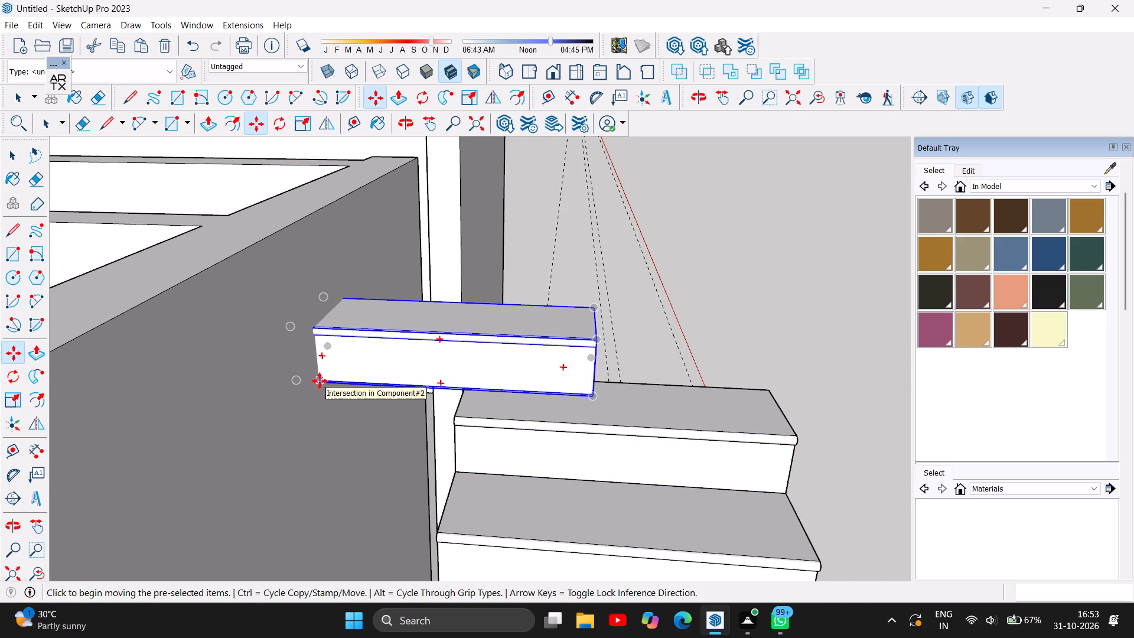
pyautogui.click(320, 381)
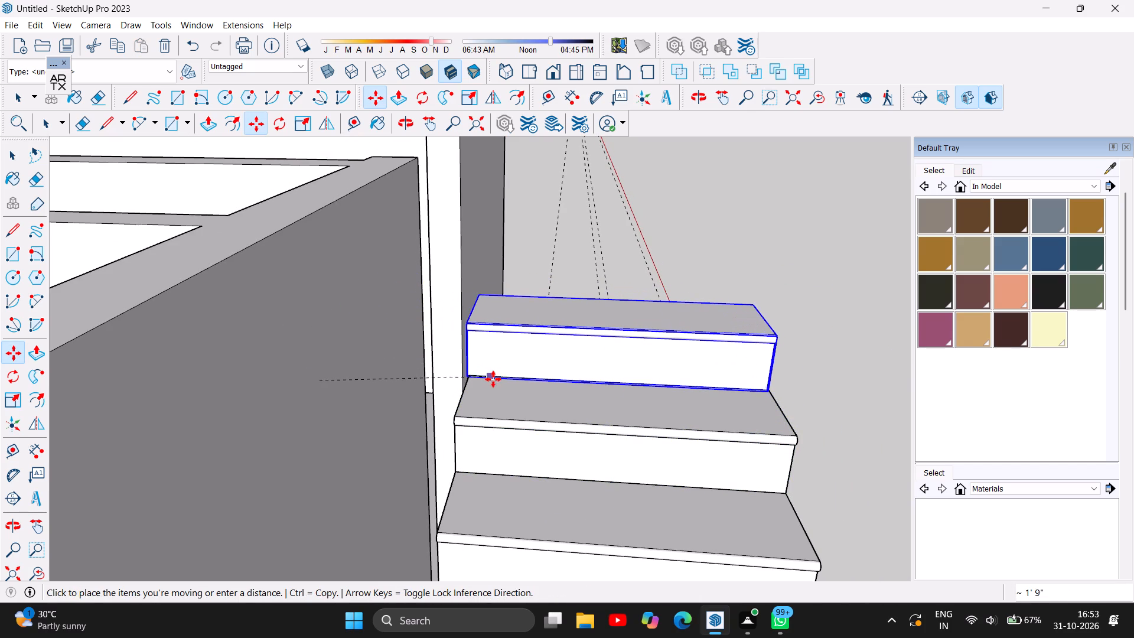
pyautogui.click(488, 377)
pyautogui.scroll(9, 477, 381)
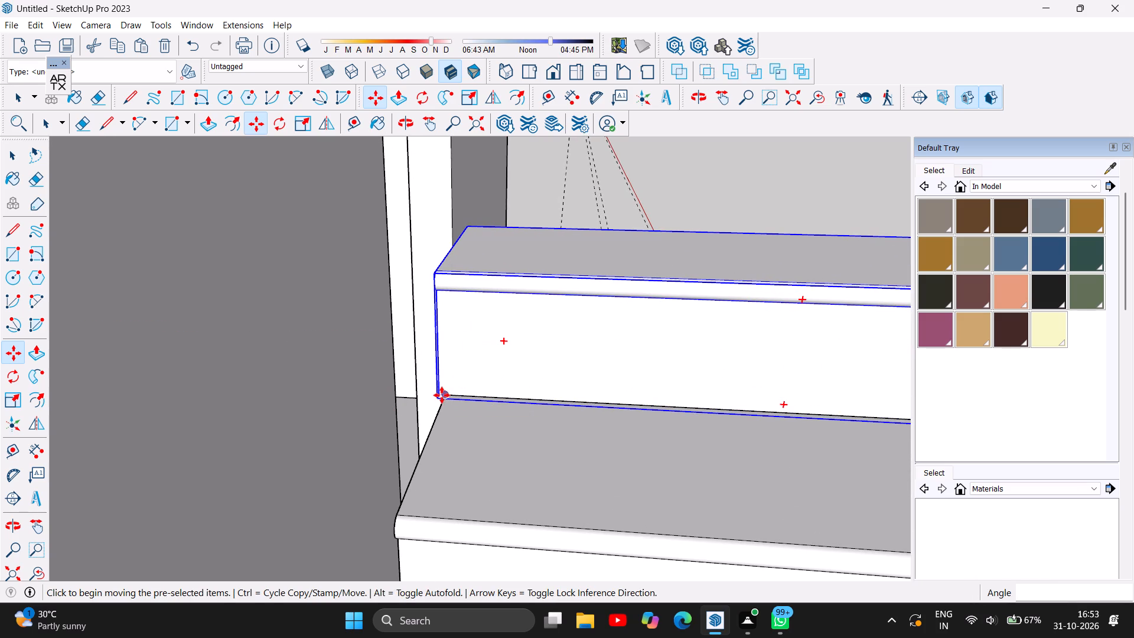
pyautogui.click(442, 395)
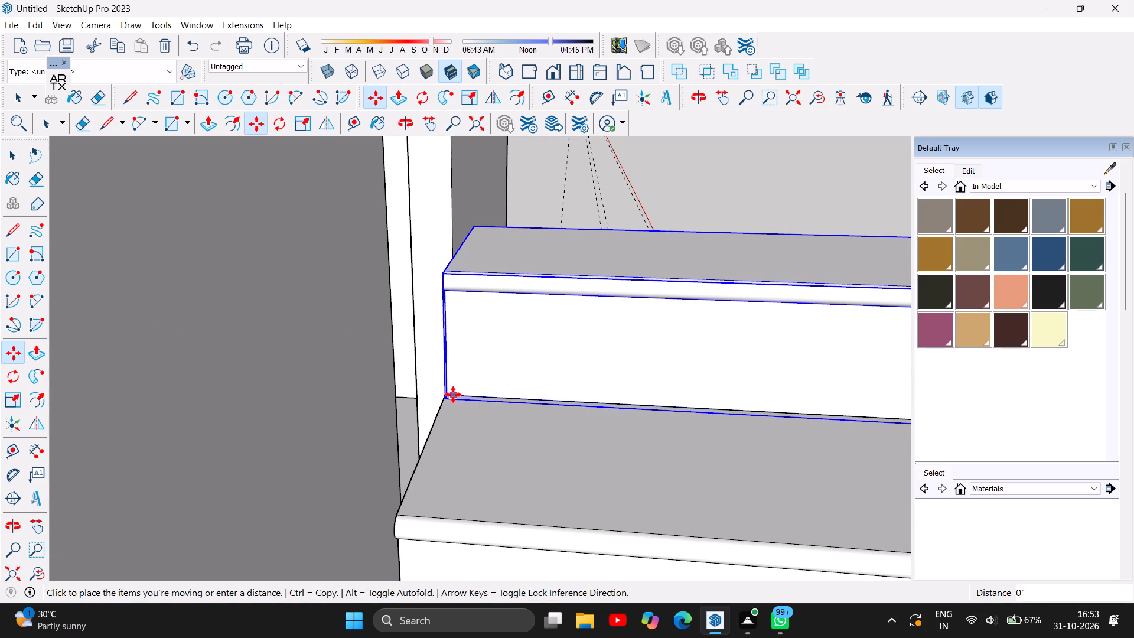
pyautogui.click(452, 395)
pyautogui.scroll(6, 457, 393)
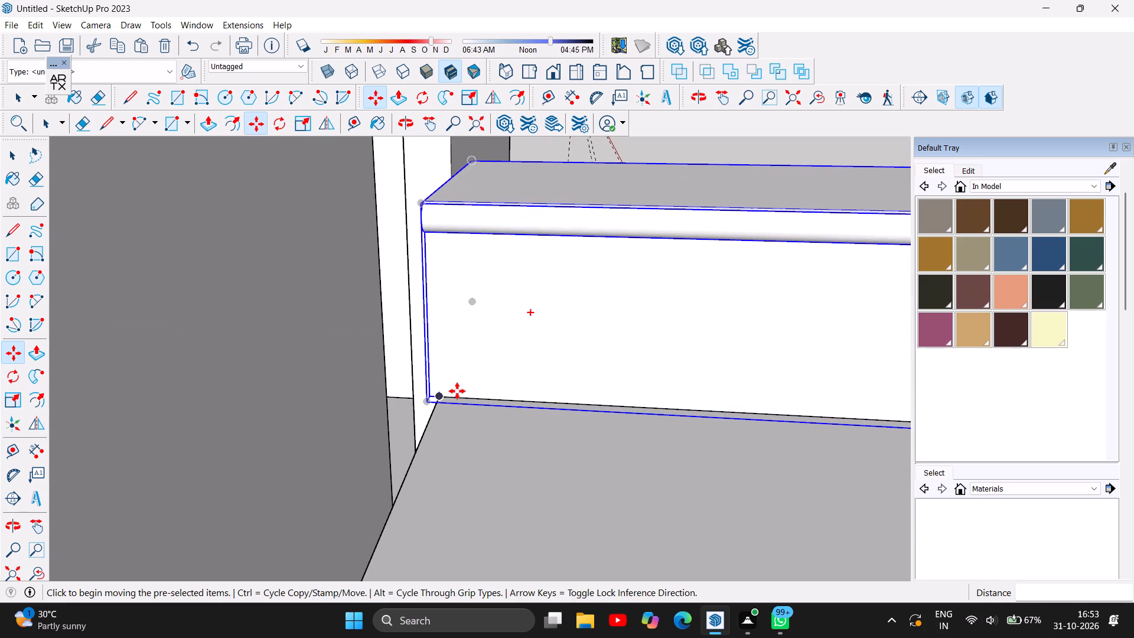
pyautogui.scroll(8, 459, 391)
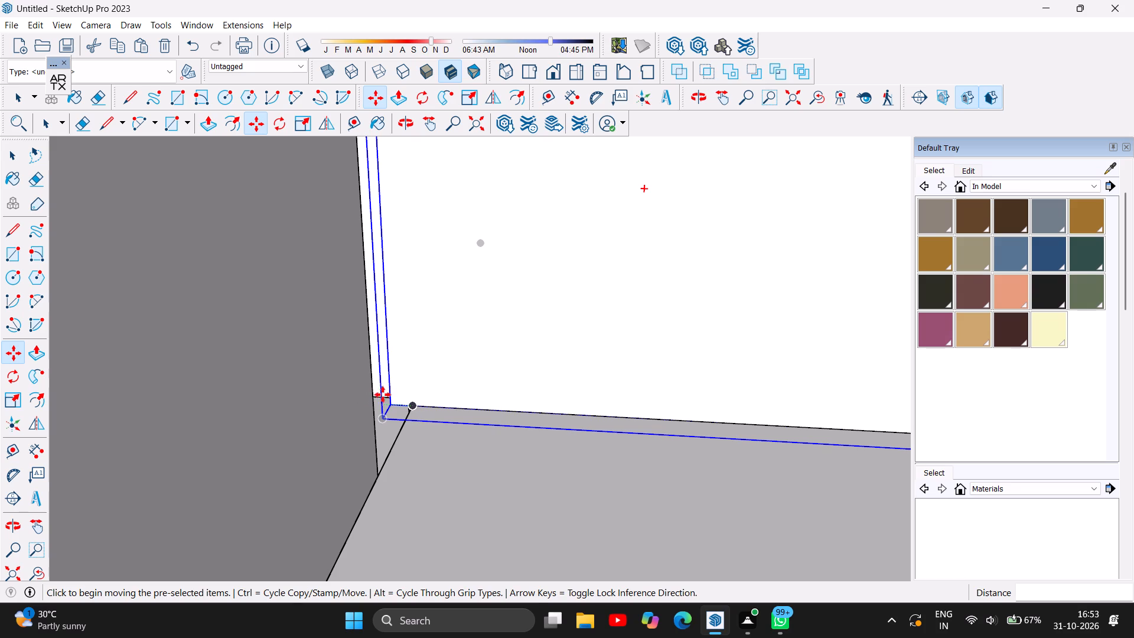
pyautogui.click(388, 403)
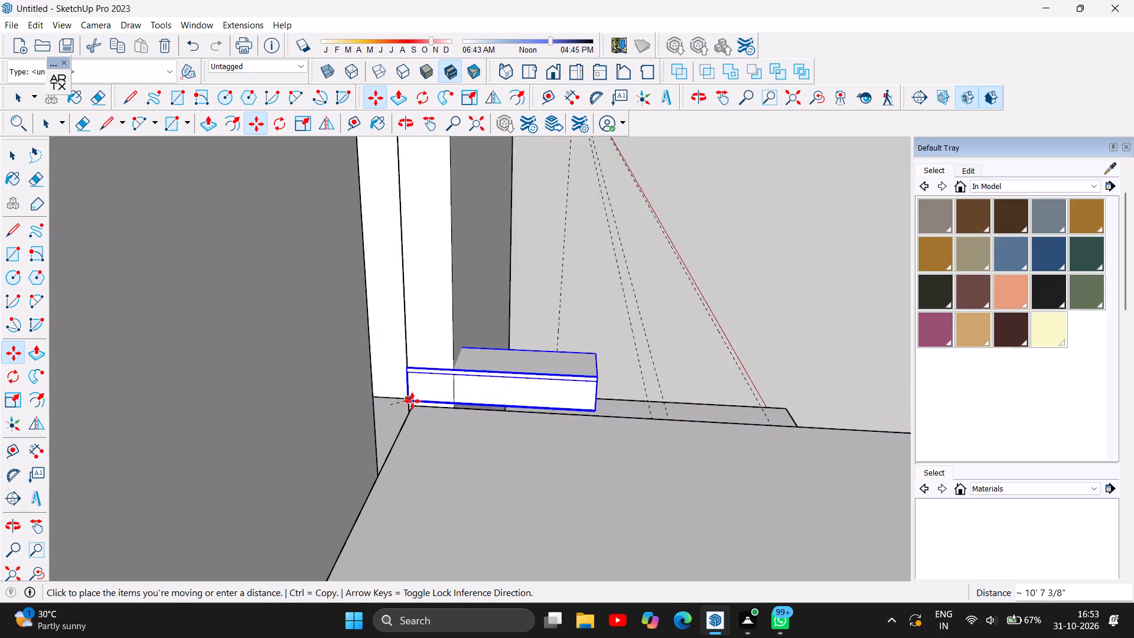
pyautogui.click(412, 406)
# Paste a seventh reversed step and move it by its lower wall-side corner onto the sixth step's rear upper corner.
pyautogui.scroll(-5, 321, 467)
pyautogui.scroll(-4, 388, 477)
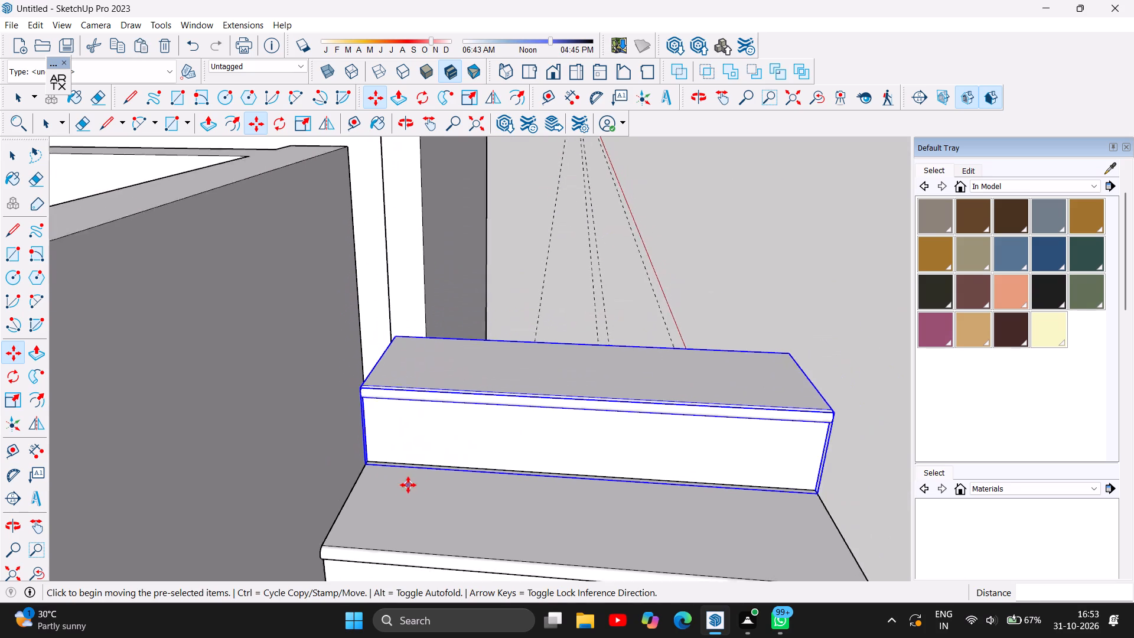
pyautogui.scroll(-2, 408, 485)
pyautogui.scroll(-2, 462, 466)
pyautogui.scroll(-2, 761, 304)
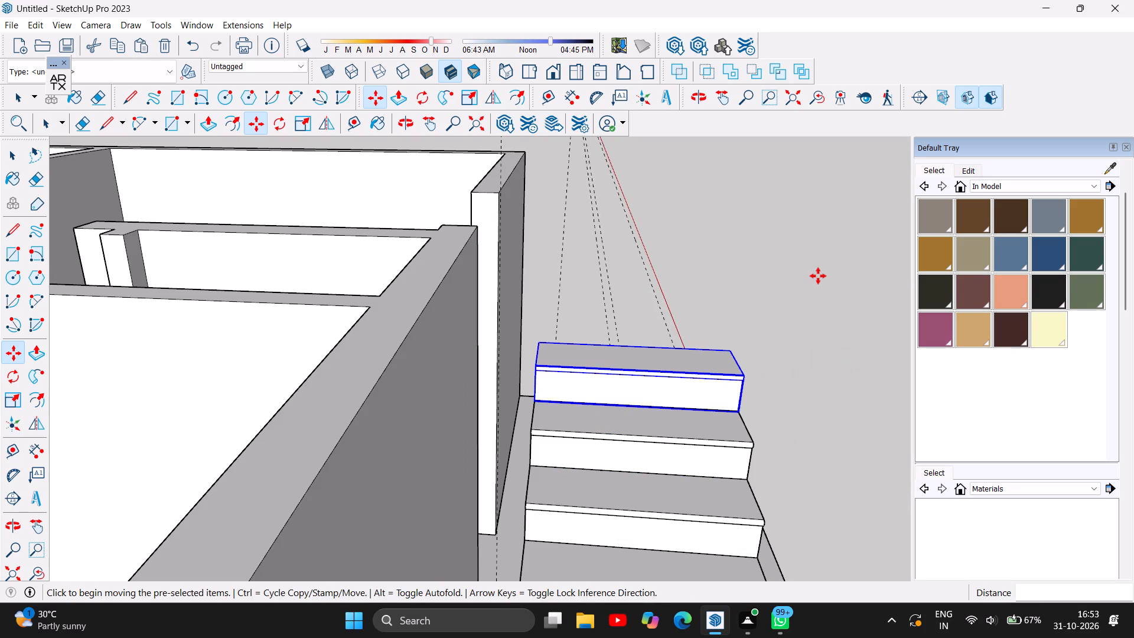
pyautogui.hotkey('ctrl', 'v')
pyautogui.click(692, 352)
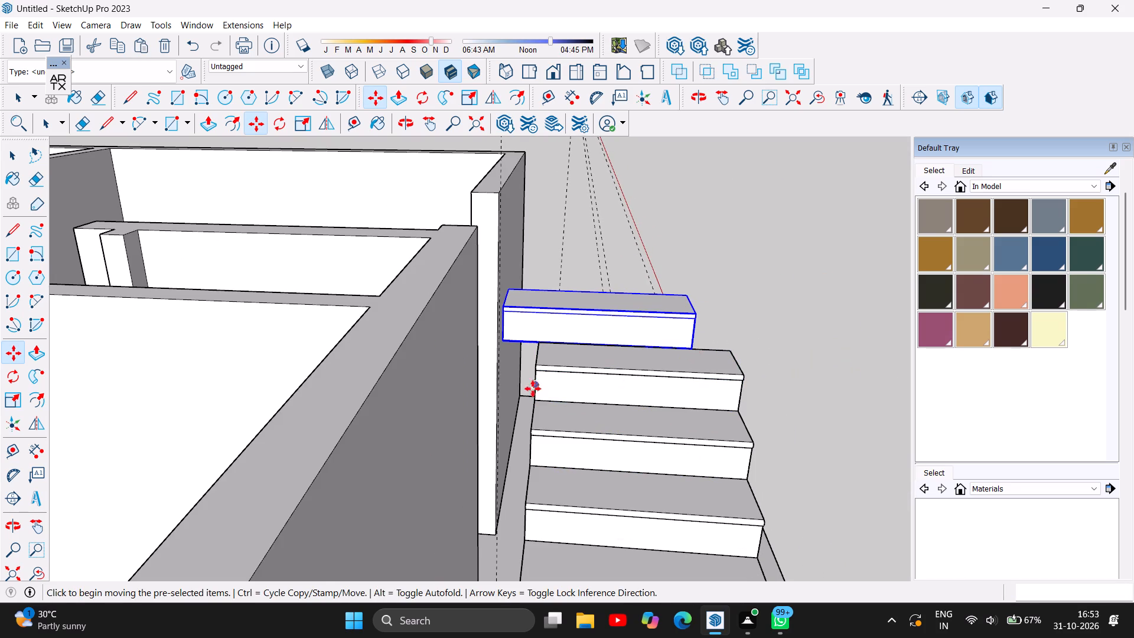
pyautogui.scroll(4, 509, 346)
pyautogui.scroll(6, 529, 293)
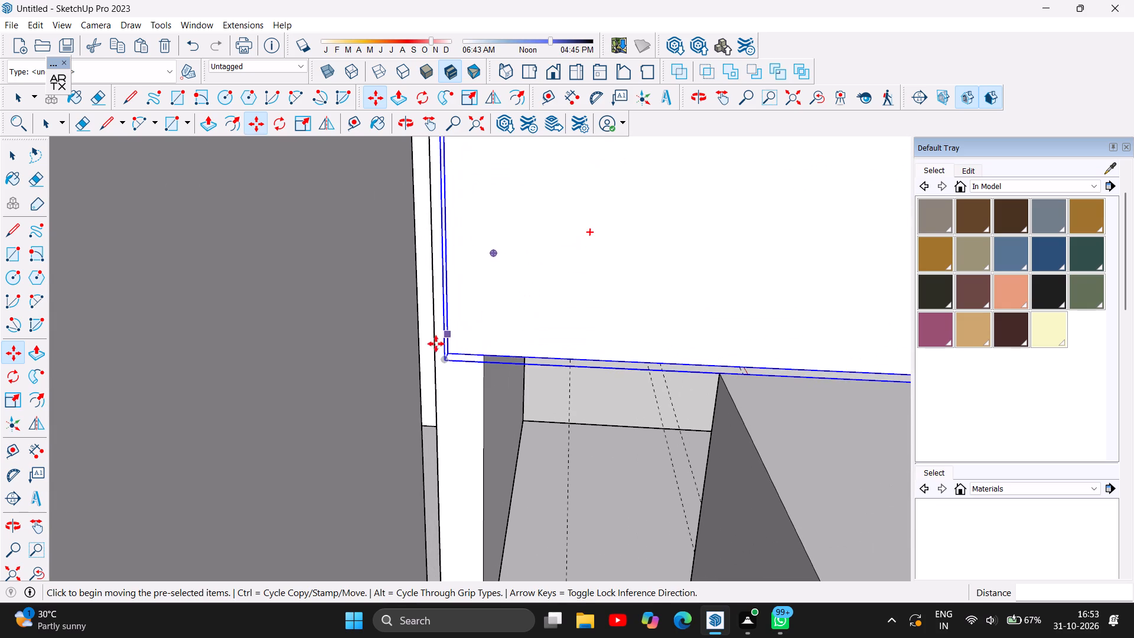
pyautogui.click(447, 352)
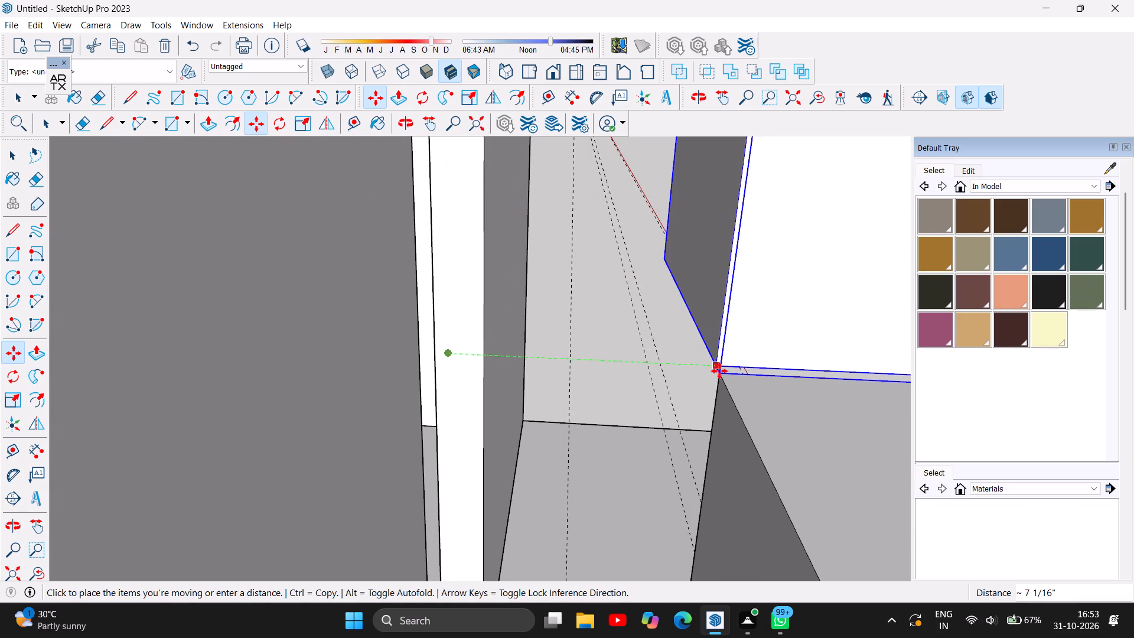
pyautogui.click(724, 380)
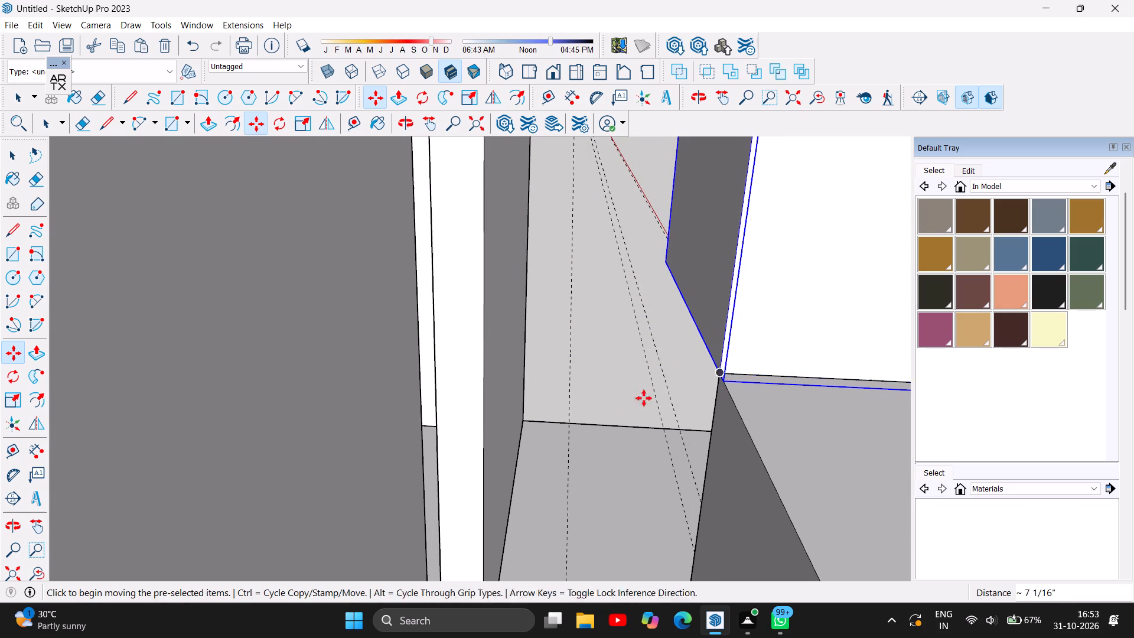
# Paste an eighth reversed step and move it by its lower wall-side corner onto the seventh step's rear upper corner.
pyautogui.scroll(-7, 491, 432)
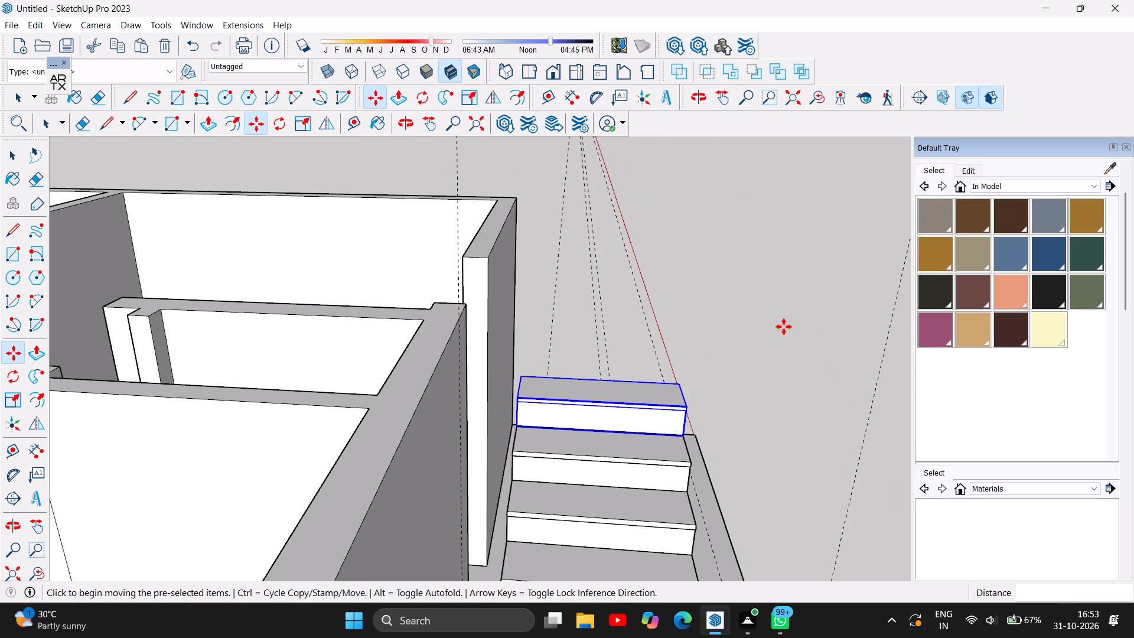
pyautogui.hotkey('ctrl', 'v')
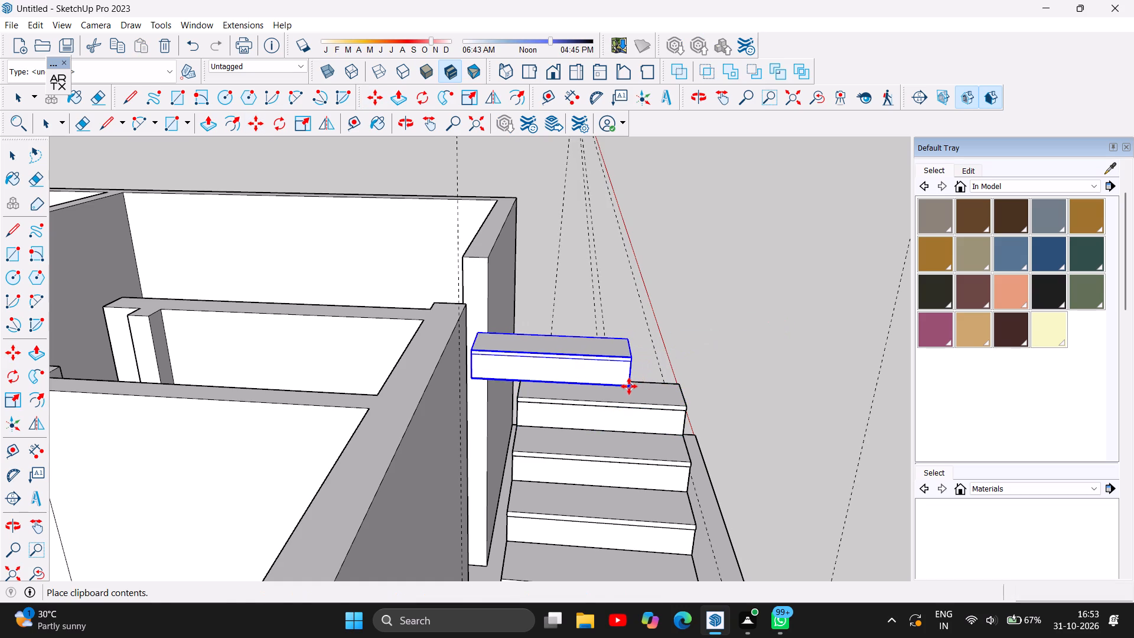
pyautogui.click(630, 386)
pyautogui.scroll(8, 475, 367)
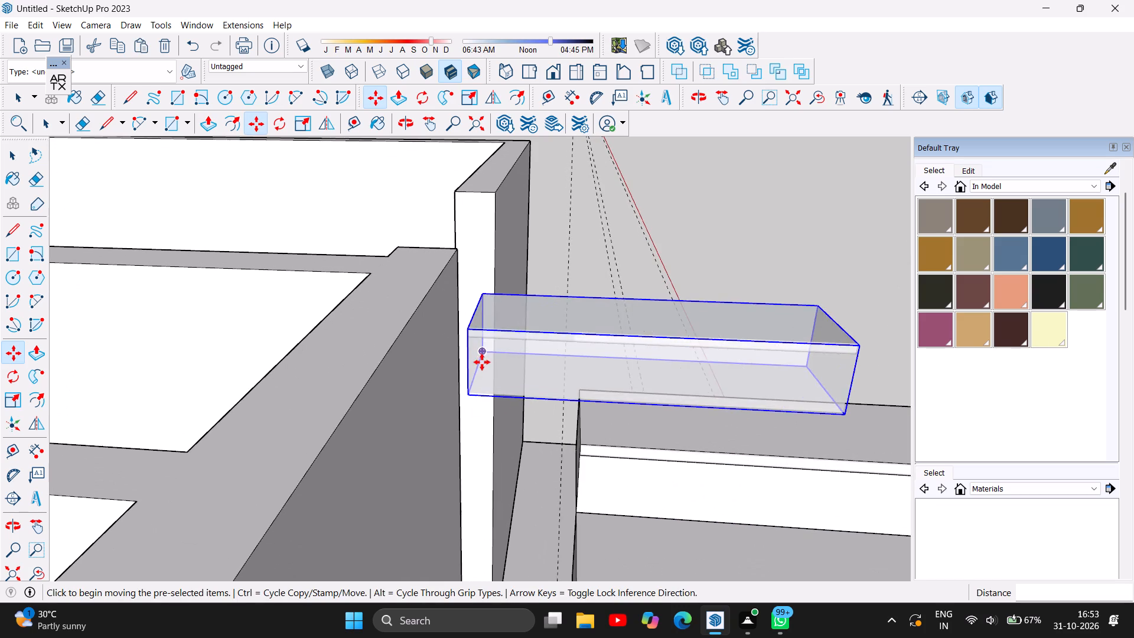
pyautogui.scroll(6, 484, 362)
pyautogui.scroll(9, 458, 415)
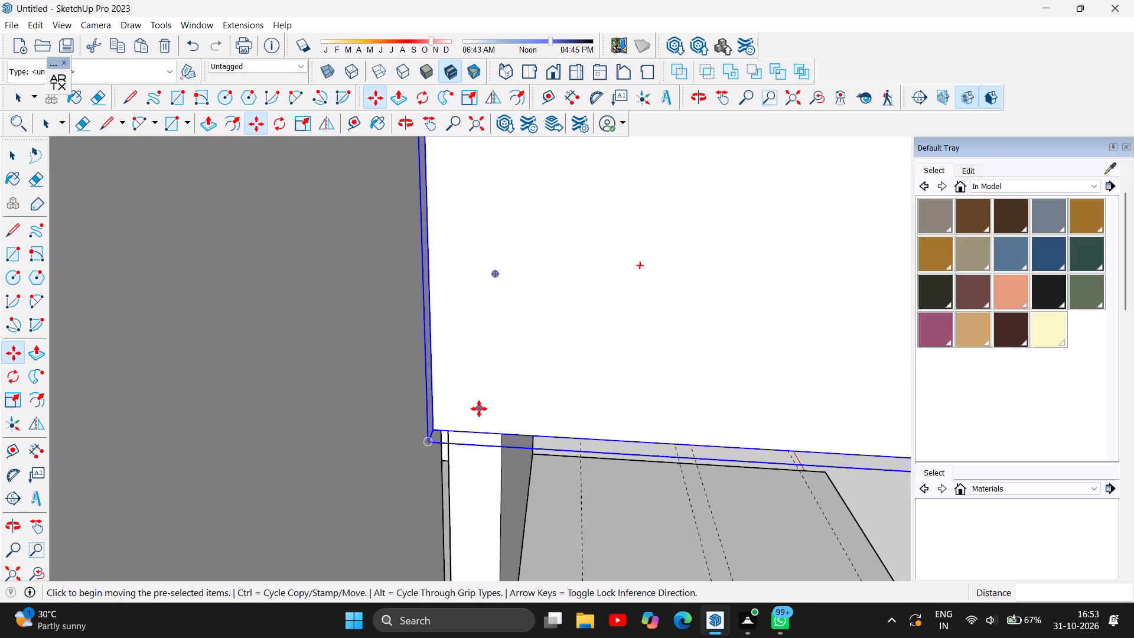
pyautogui.scroll(2, 479, 409)
pyautogui.click(427, 434)
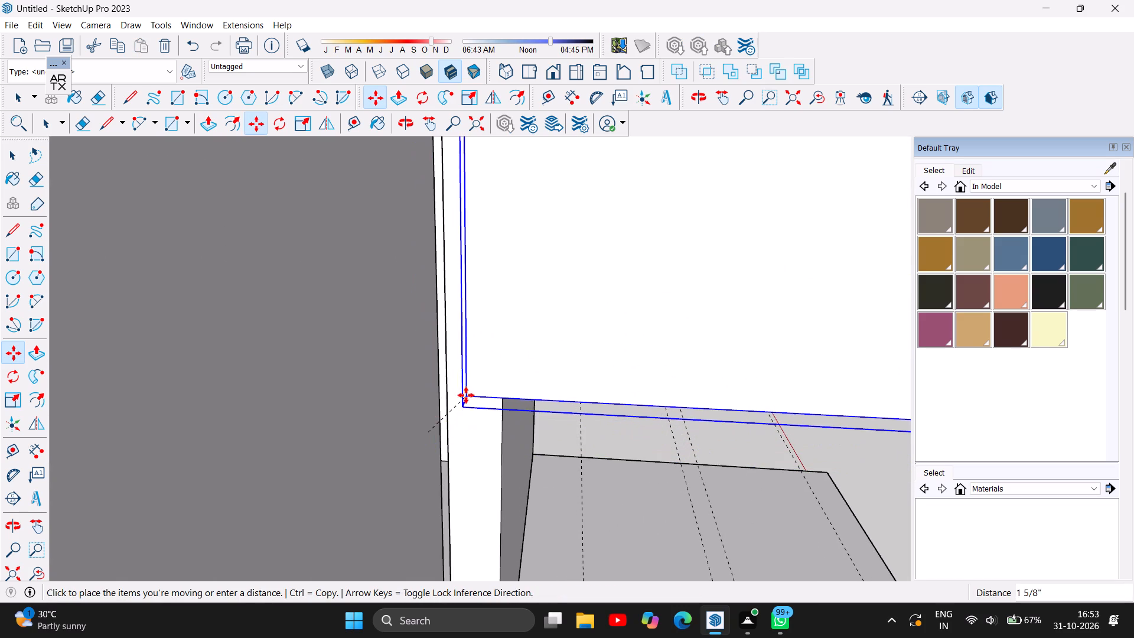
pyautogui.scroll(-8, 466, 395)
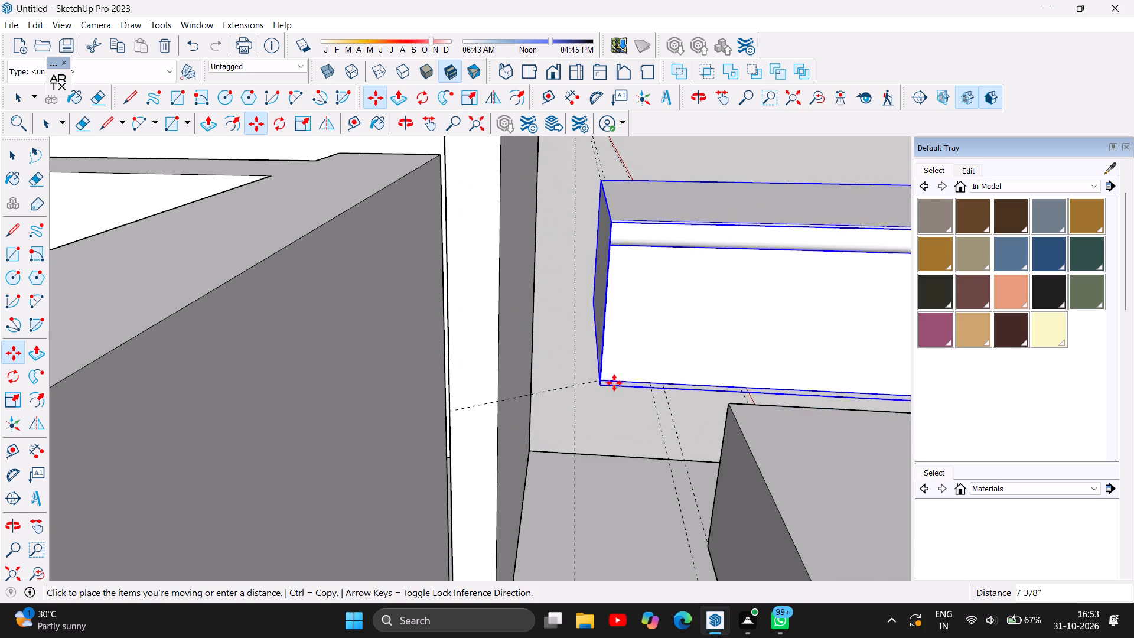
pyautogui.click(726, 402)
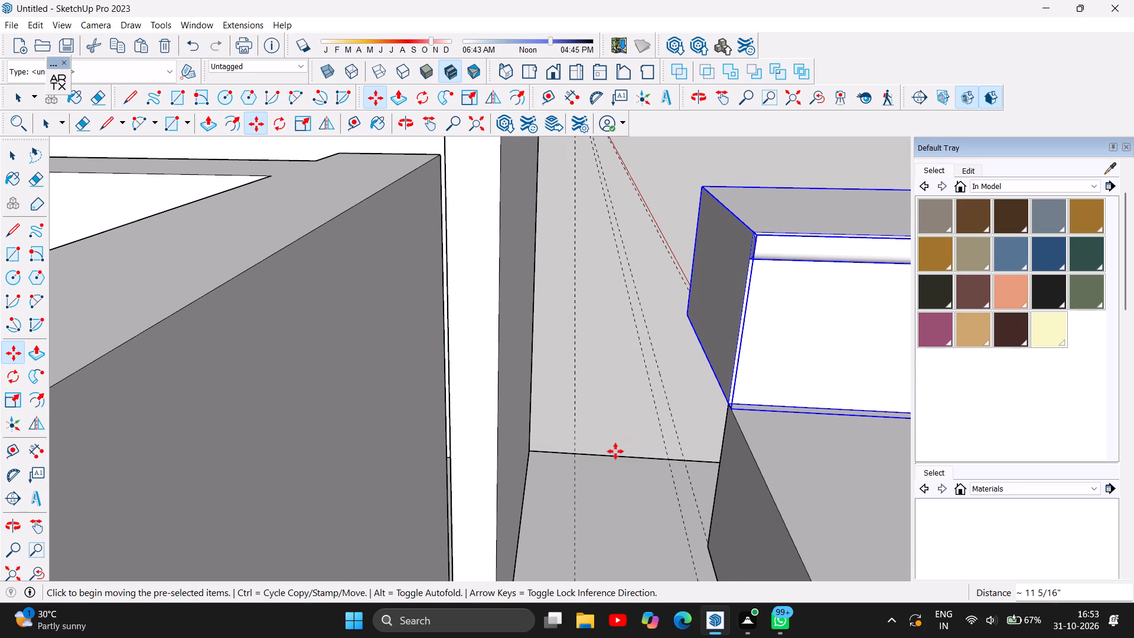
# Examine the eight-step upper flight against the top of the house wall and the lower flight from several angles.
pyautogui.scroll(-4, 601, 457)
pyautogui.scroll(-4, 653, 330)
pyautogui.scroll(6, 836, 399)
pyautogui.scroll(4, 607, 339)
pyautogui.scroll(-4, 633, 328)
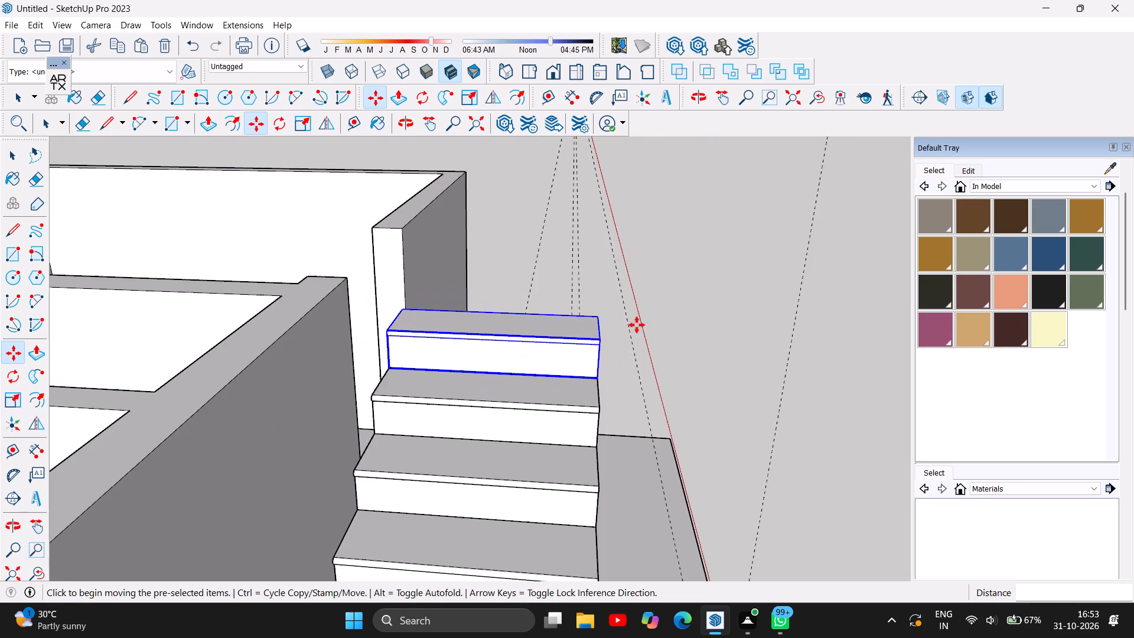
pyautogui.scroll(-3, 692, 296)
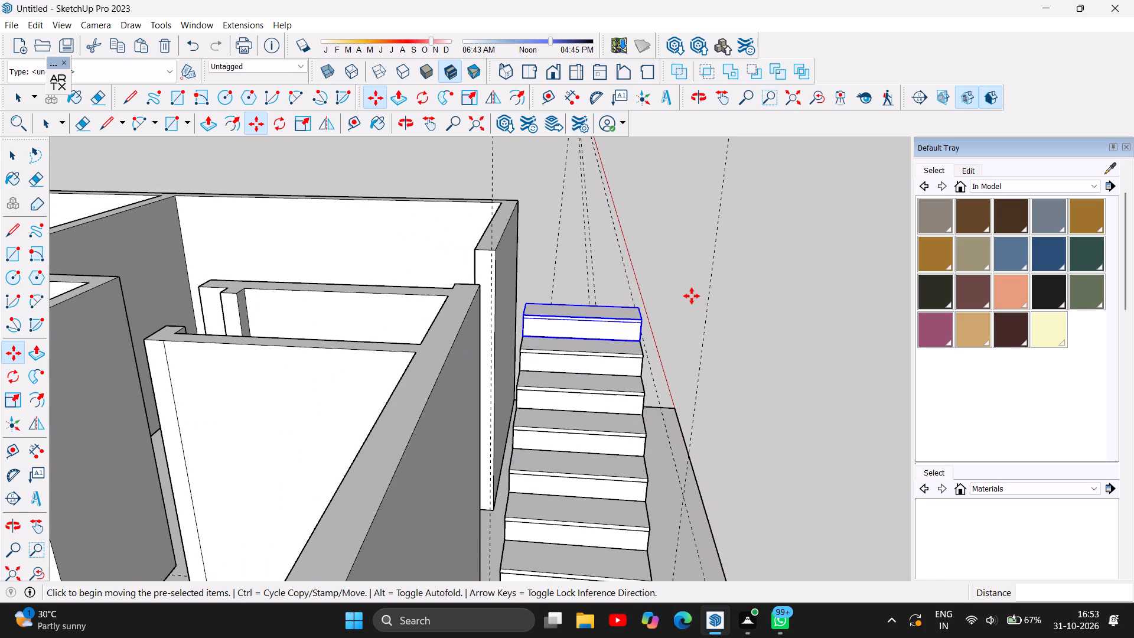
pyautogui.scroll(-1, 692, 296)
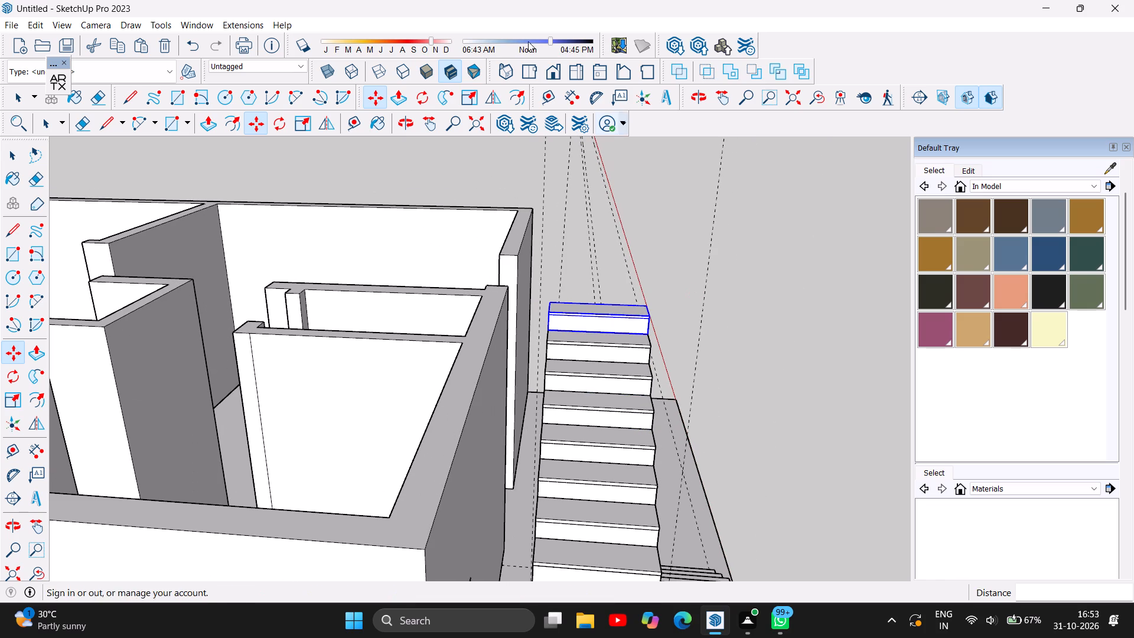
pyautogui.click(409, 128)
pyautogui.moveTo(773, 347); pyautogui.dragTo(604, 298)
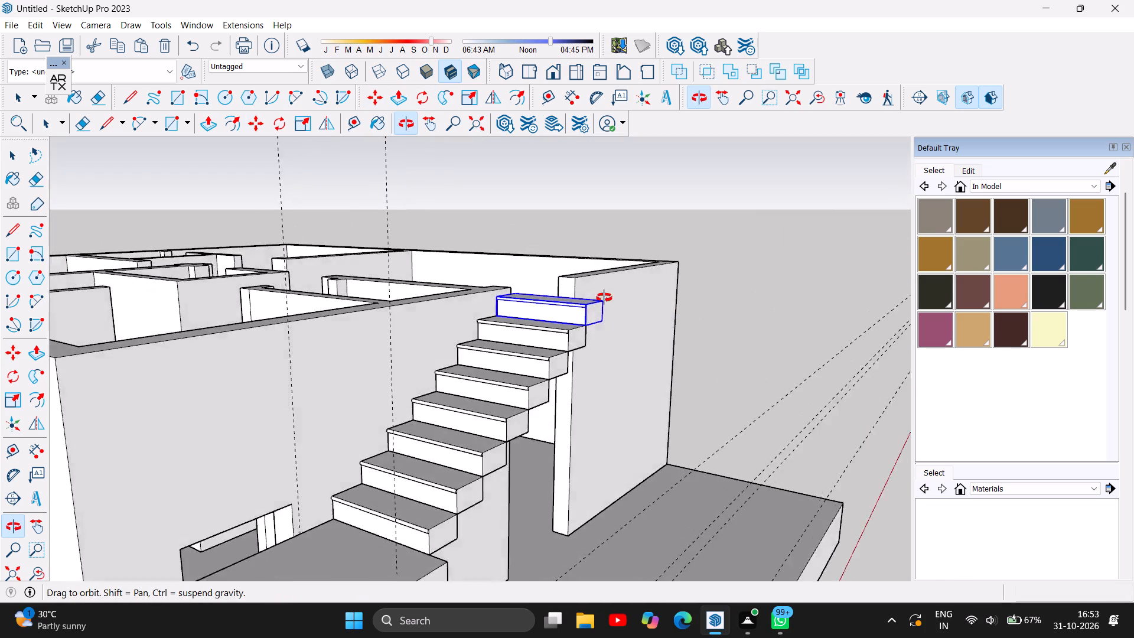
pyautogui.moveTo(604, 298); pyautogui.dragTo(325, 294)
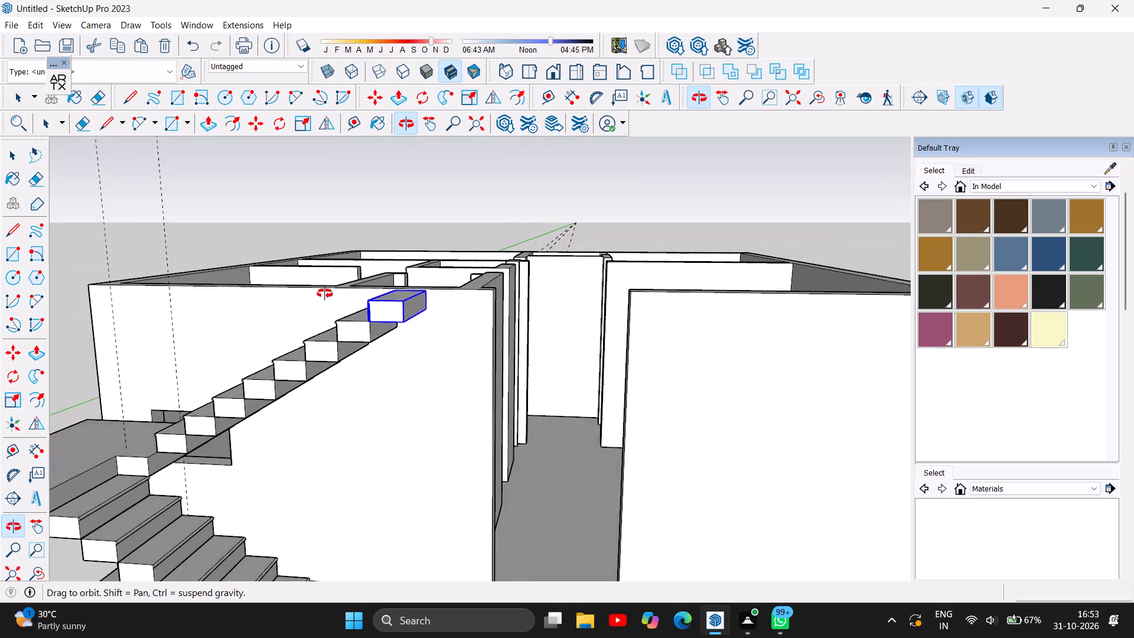
# Examine both stair flights, the landing, the house walls and the porch slab from the front, the sides and above.
pyautogui.moveTo(325, 294); pyautogui.dragTo(413, 289)
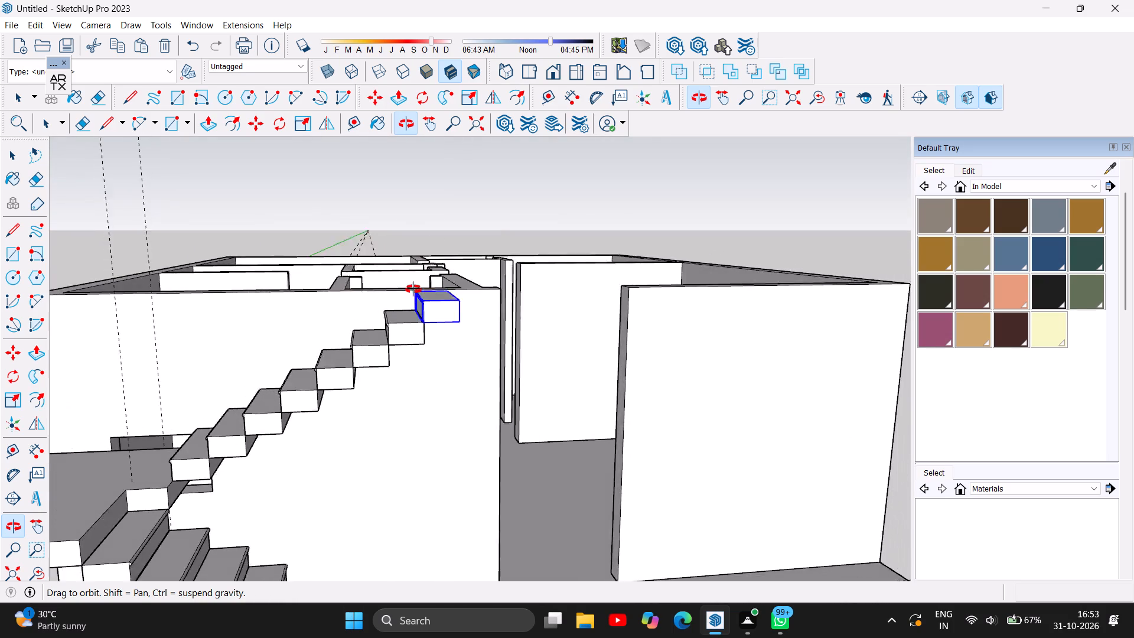
pyautogui.moveTo(413, 289); pyautogui.dragTo(719, 265)
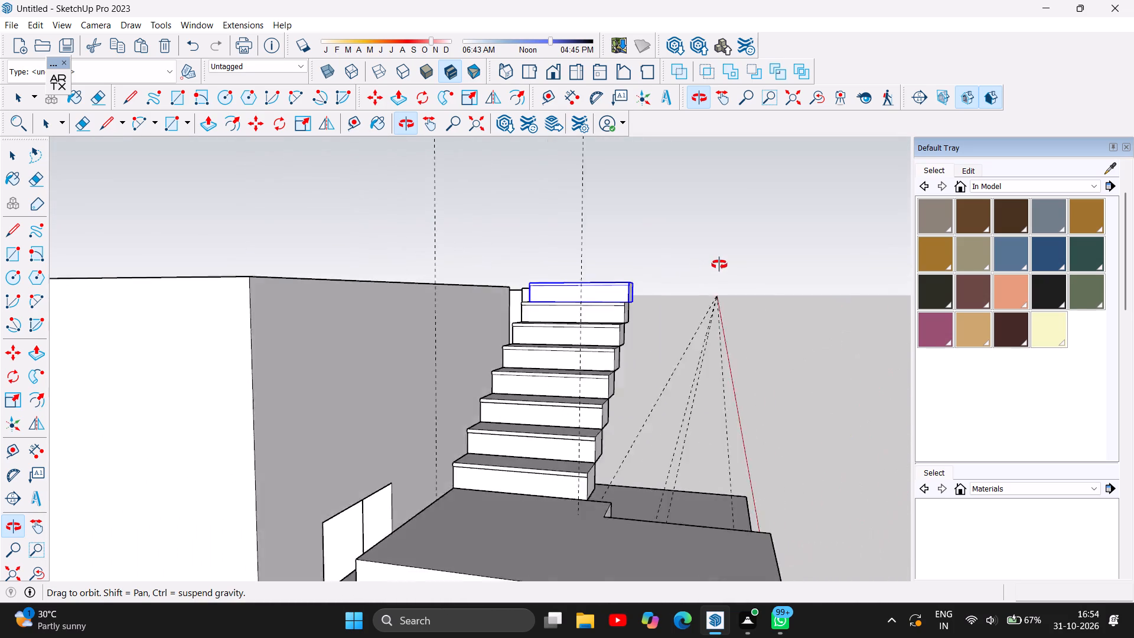
pyautogui.moveTo(719, 265); pyautogui.dragTo(753, 242)
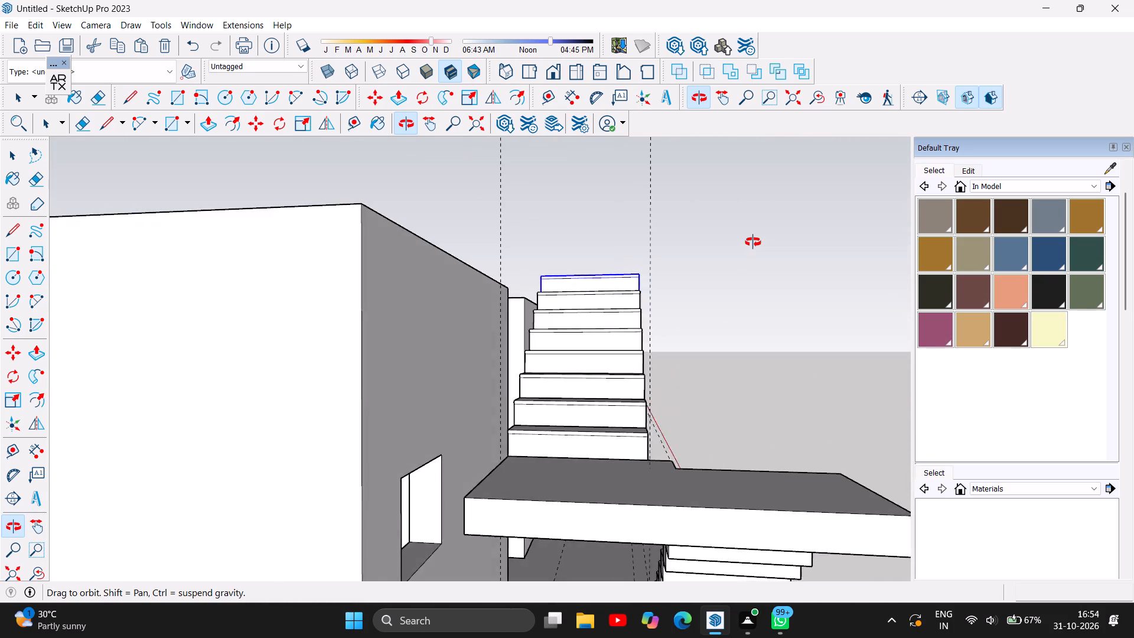
pyautogui.moveTo(753, 242); pyautogui.dragTo(753, 238)
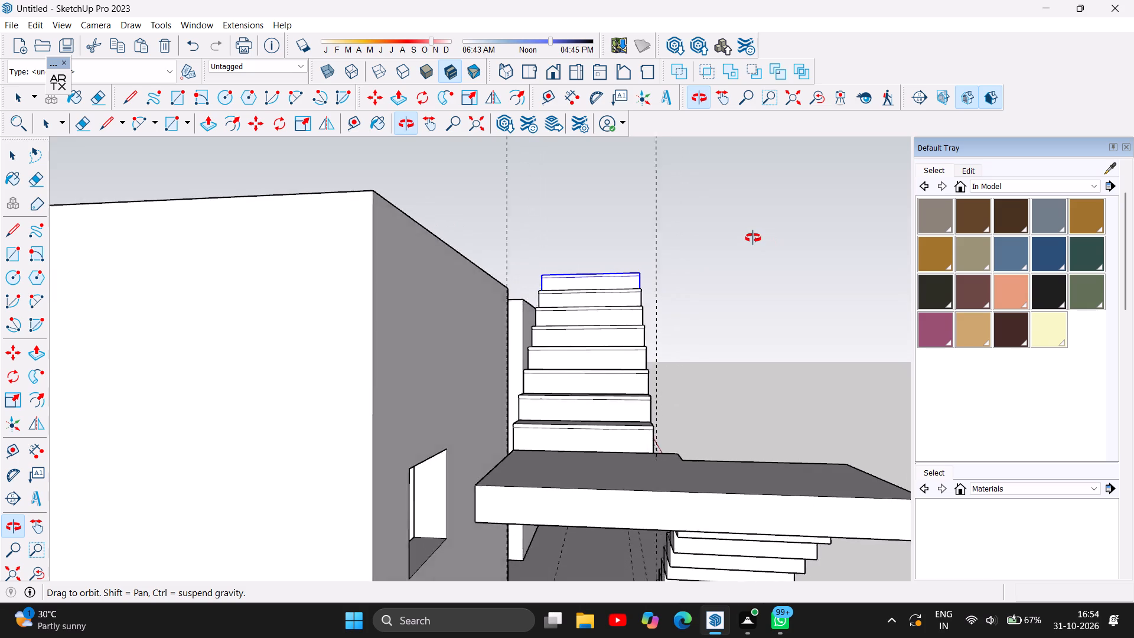
pyautogui.moveTo(753, 238); pyautogui.dragTo(519, 271)
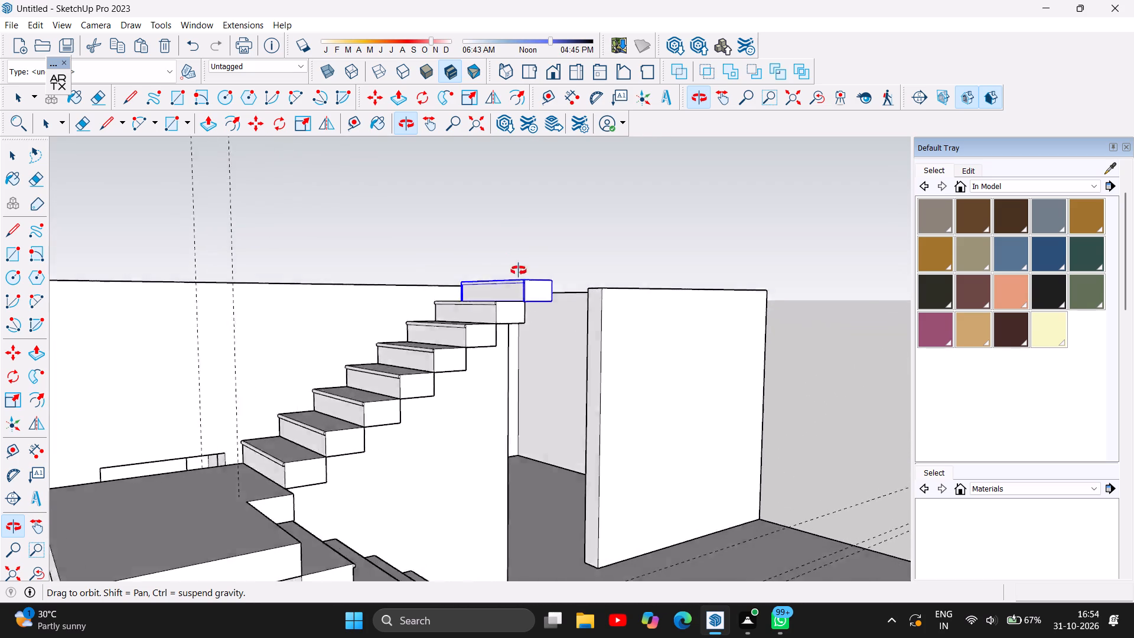
pyautogui.moveTo(519, 271); pyautogui.dragTo(499, 278)
pyautogui.scroll(-5, 698, 302)
pyautogui.moveTo(615, 385); pyautogui.dragTo(506, 401)
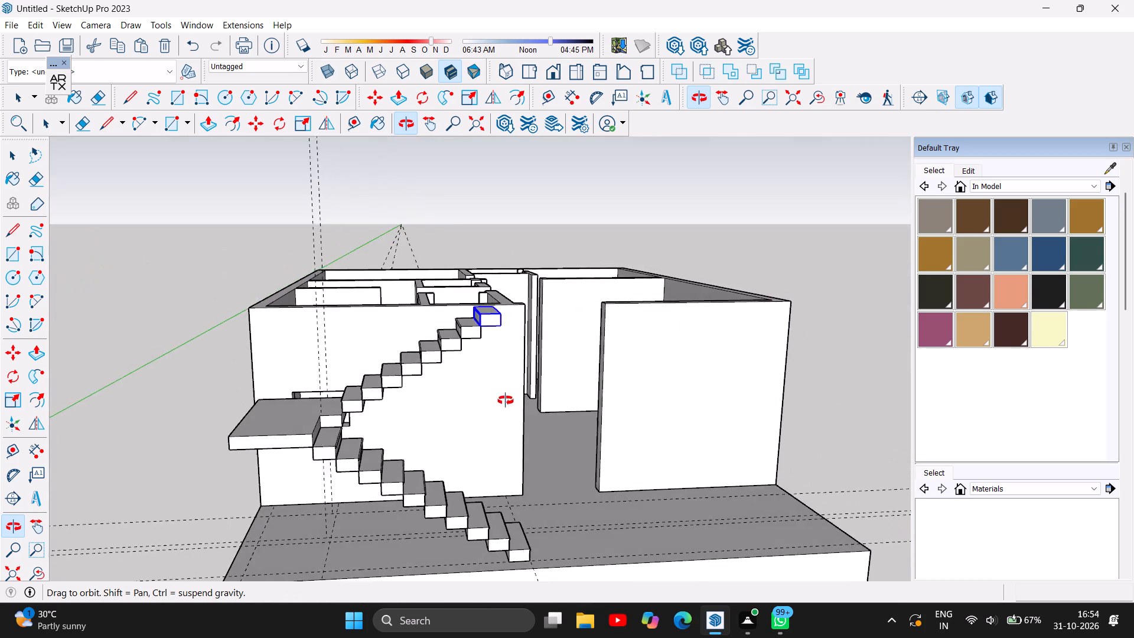
pyautogui.moveTo(506, 401); pyautogui.dragTo(392, 398)
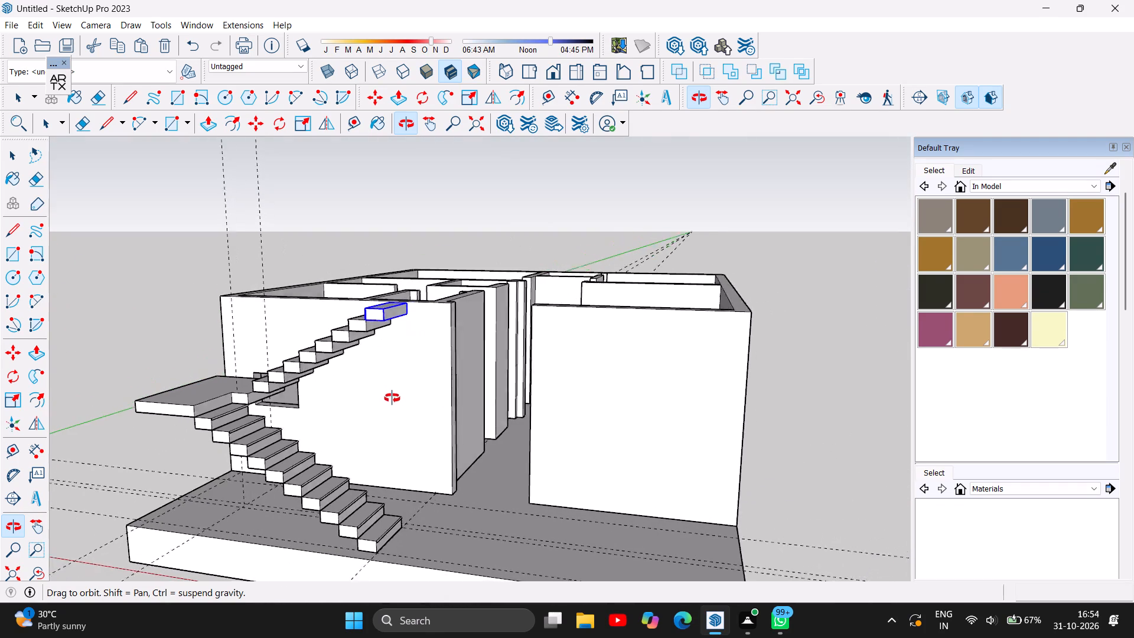
pyautogui.moveTo(392, 398); pyautogui.dragTo(454, 444)
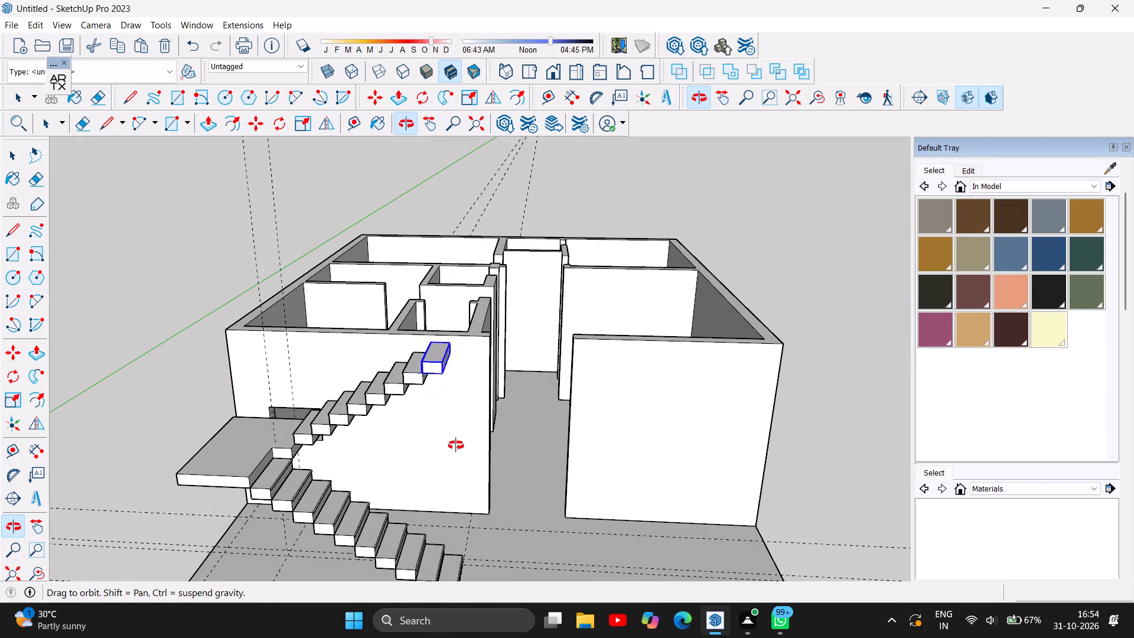
pyautogui.scroll(-1, 583, 420)
pyautogui.moveTo(476, 438); pyautogui.dragTo(476, 472)
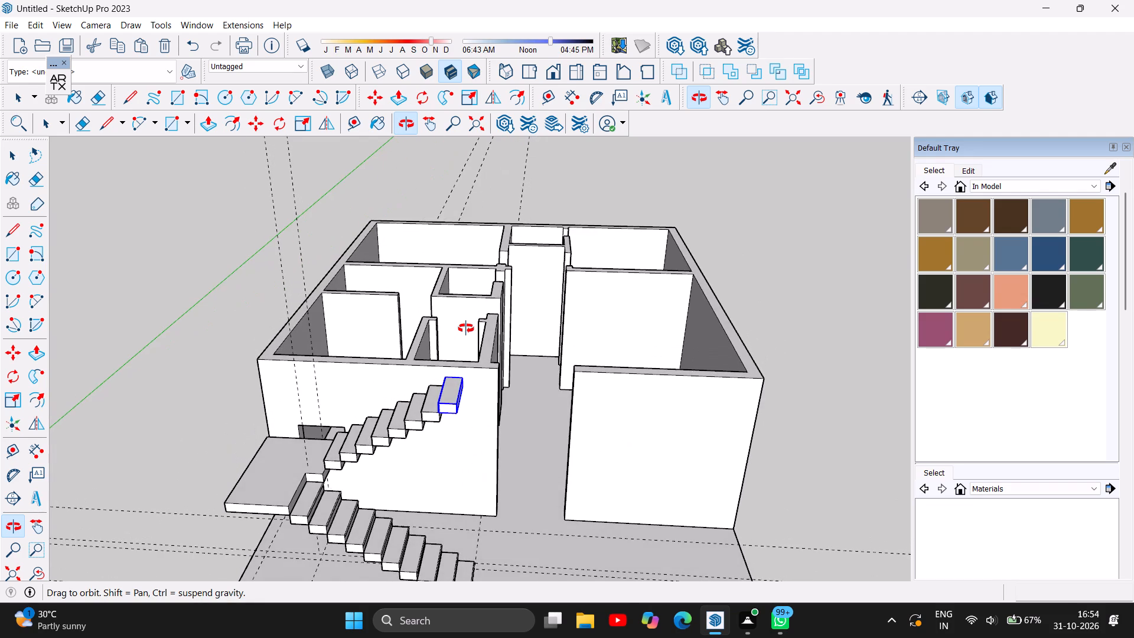
pyautogui.scroll(-4, 462, 325)
pyautogui.moveTo(485, 457); pyautogui.dragTo(511, 530)
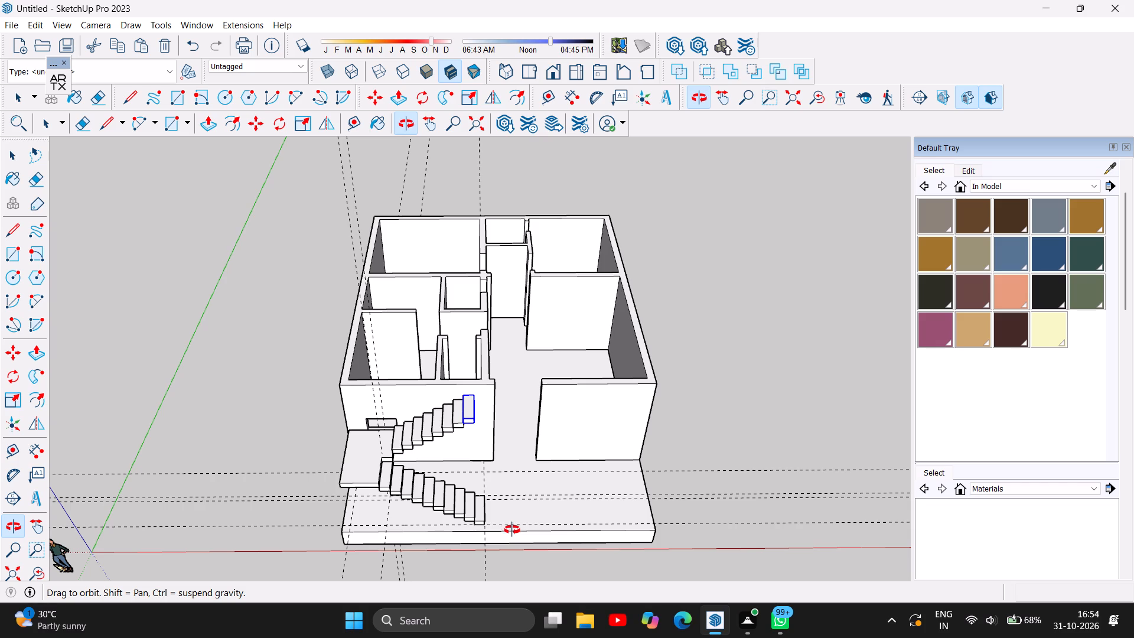
pyautogui.moveTo(556, 454); pyautogui.dragTo(537, 582)
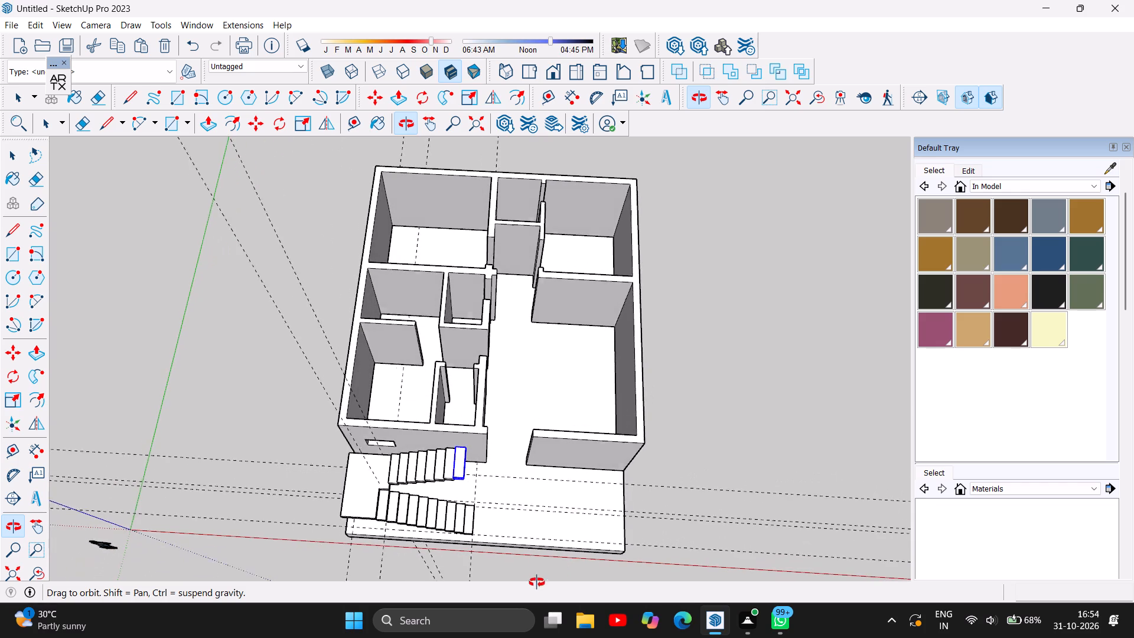
pyautogui.moveTo(537, 582); pyautogui.dragTo(537, 585)
pyautogui.scroll(-3, 294, 399)
pyautogui.moveTo(615, 507); pyautogui.dragTo(597, 495)
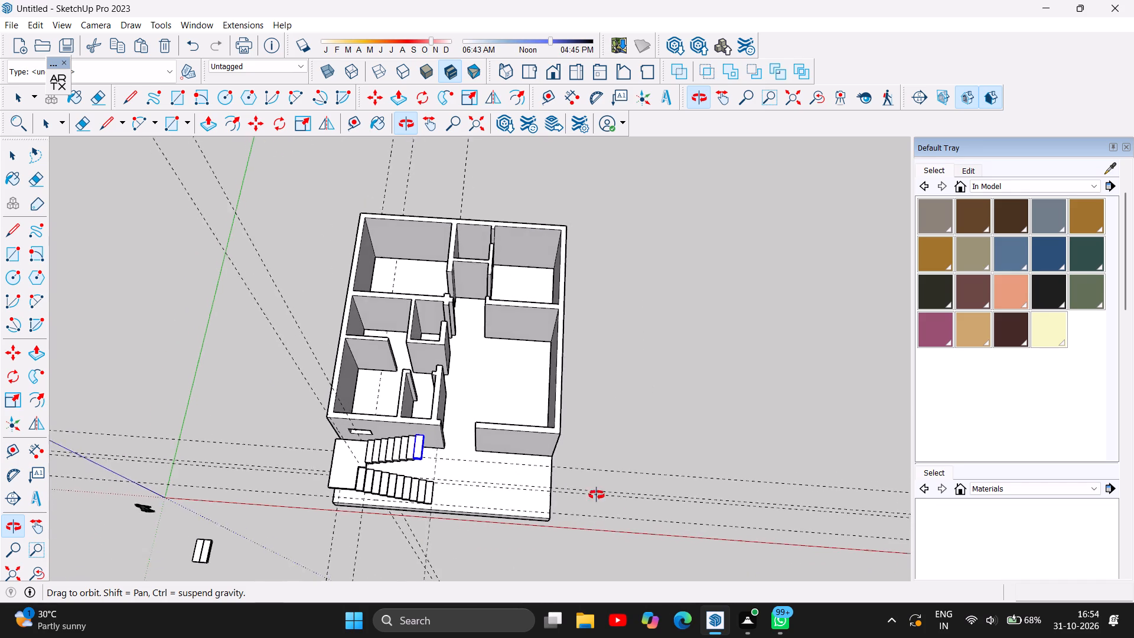
pyautogui.moveTo(597, 495); pyautogui.dragTo(629, 232)
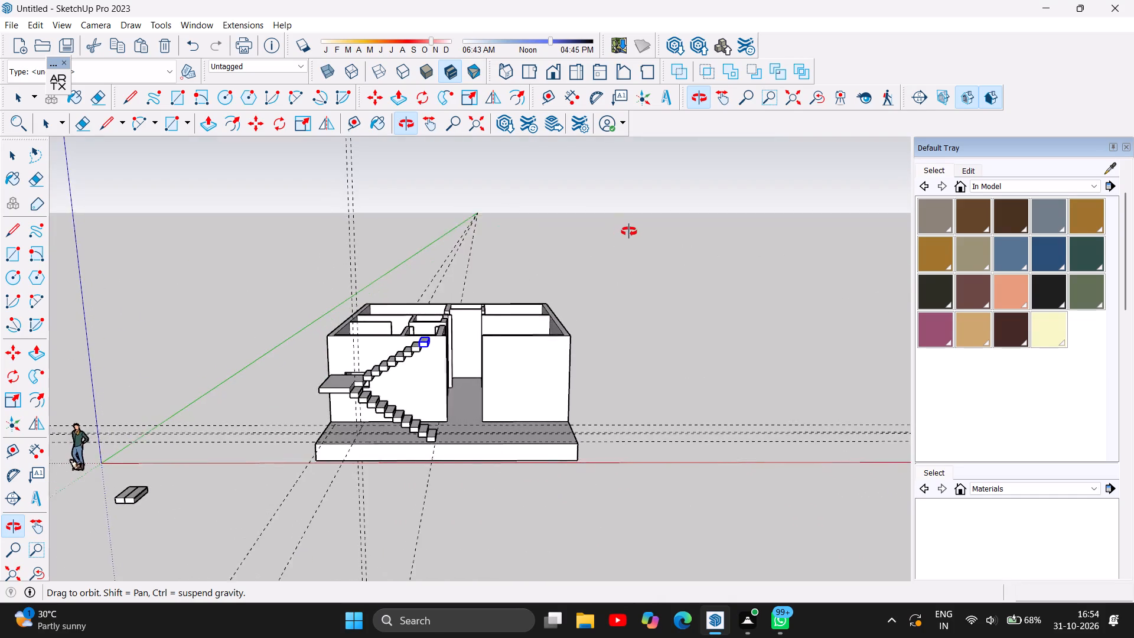
pyautogui.moveTo(629, 232); pyautogui.dragTo(637, 224)
pyautogui.moveTo(509, 401); pyautogui.dragTo(505, 369)
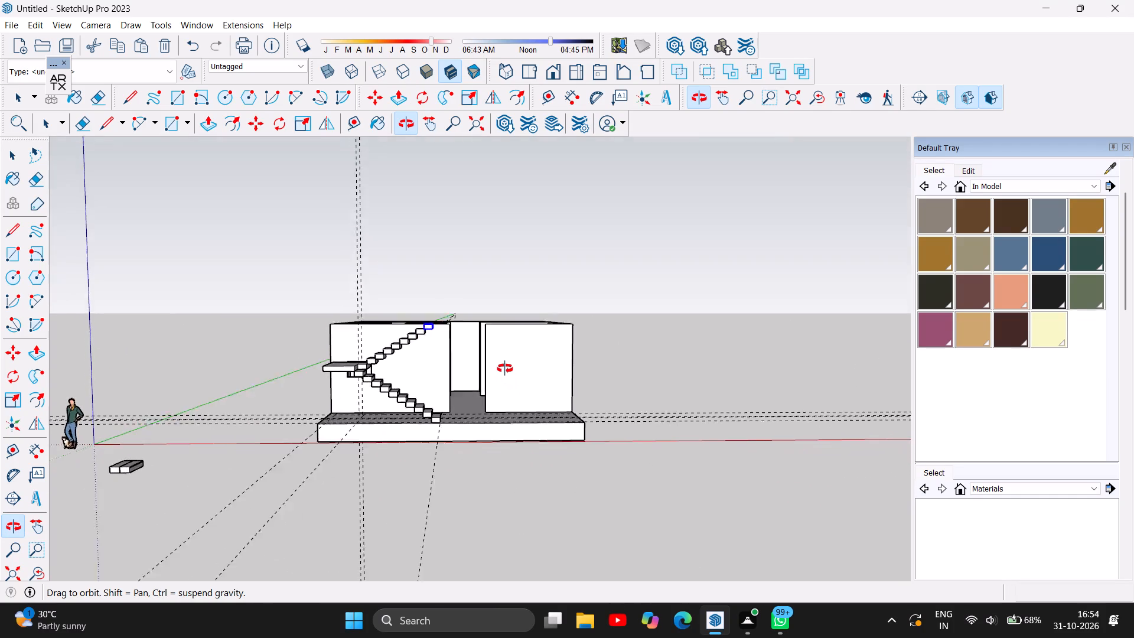
pyautogui.moveTo(505, 369); pyautogui.dragTo(383, 388)
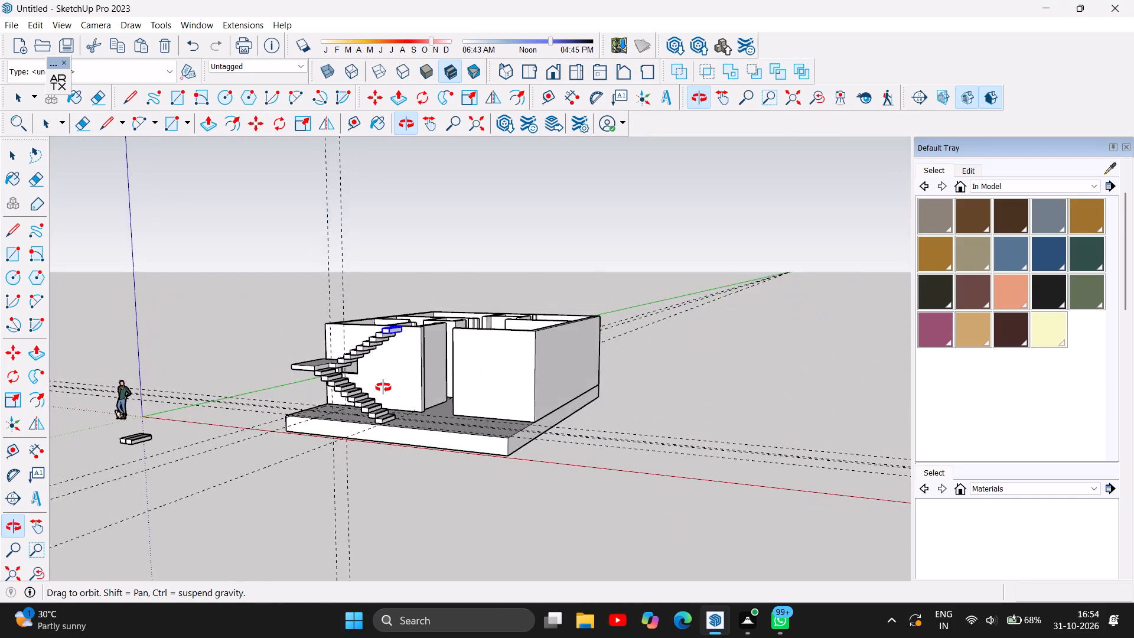
pyautogui.moveTo(383, 388); pyautogui.dragTo(519, 380)
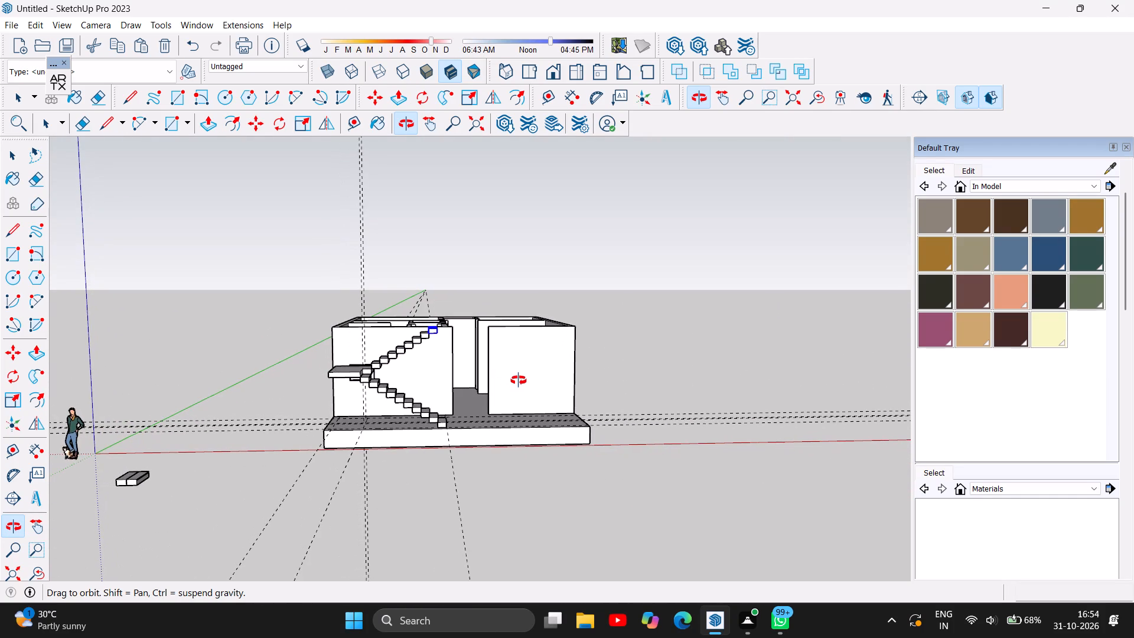
pyautogui.scroll(3, 405, 418)
pyautogui.moveTo(405, 418); pyautogui.dragTo(406, 484)
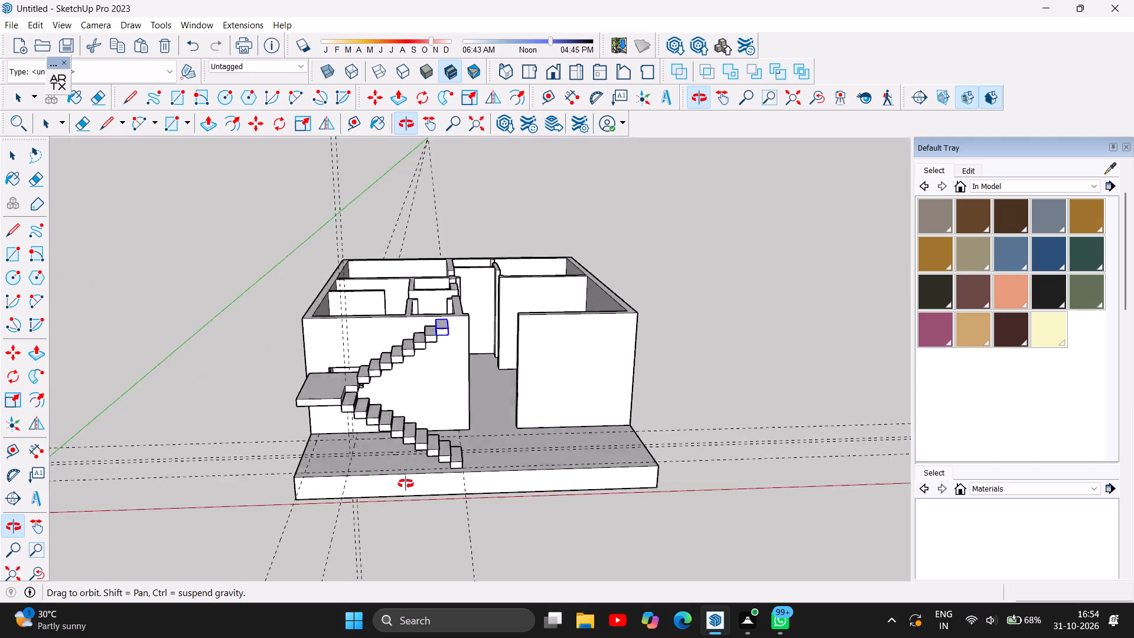
pyautogui.moveTo(406, 484); pyautogui.dragTo(405, 510)
pyautogui.scroll(6, 493, 480)
pyautogui.scroll(2, 394, 447)
pyautogui.scroll(2, 526, 502)
pyautogui.moveTo(525, 501); pyautogui.dragTo(504, 496)
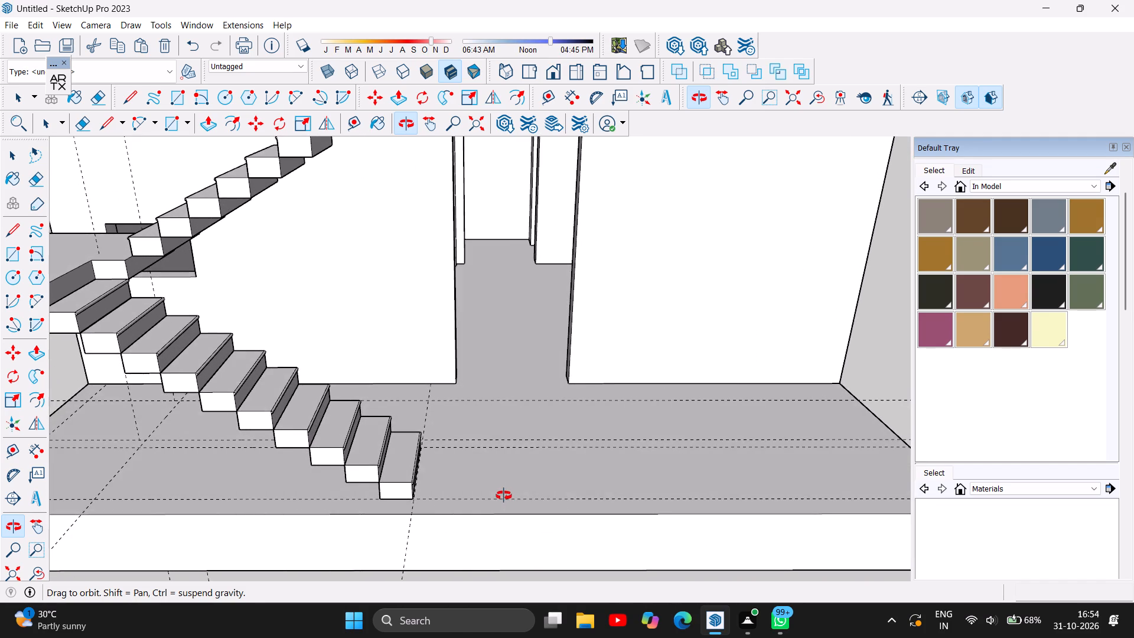
pyautogui.moveTo(504, 496); pyautogui.dragTo(504, 502)
pyautogui.scroll(-3, 560, 425)
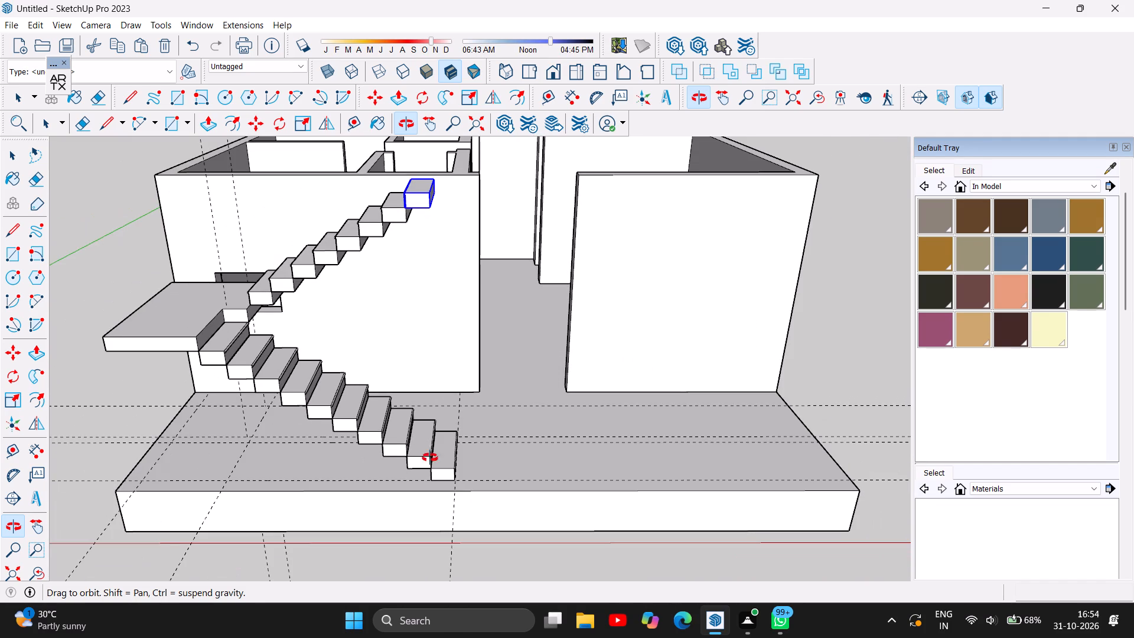
# Draw a 9" by about 13' 7 11/16" rectangle along the porch slab's front edge, ending at the lowest step.
pyautogui.click(175, 100)
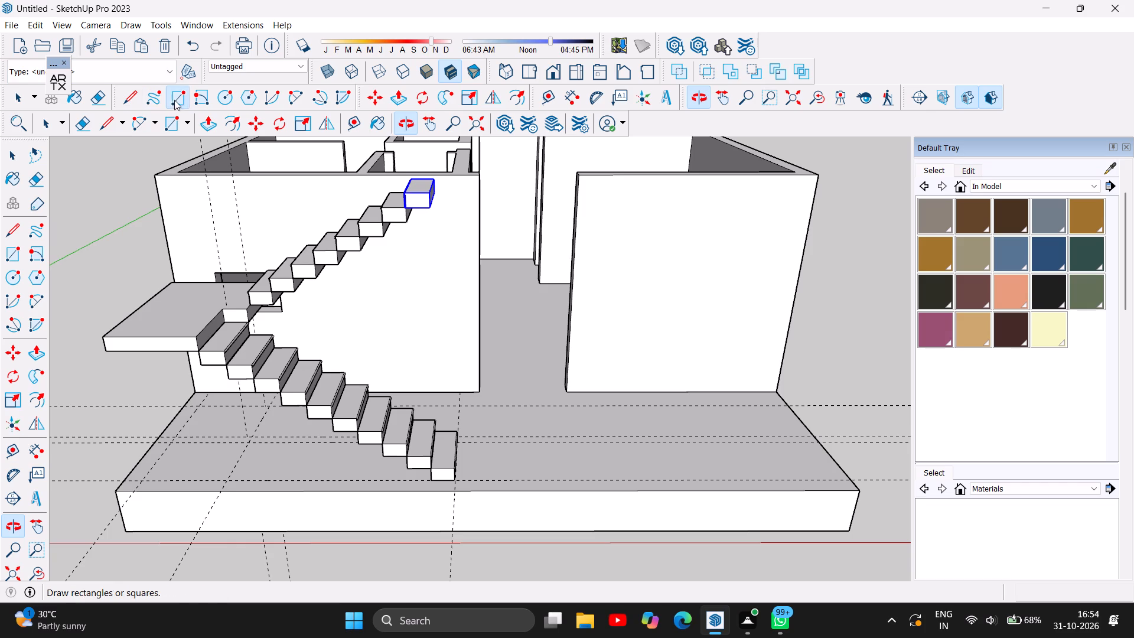
pyautogui.click(125, 480)
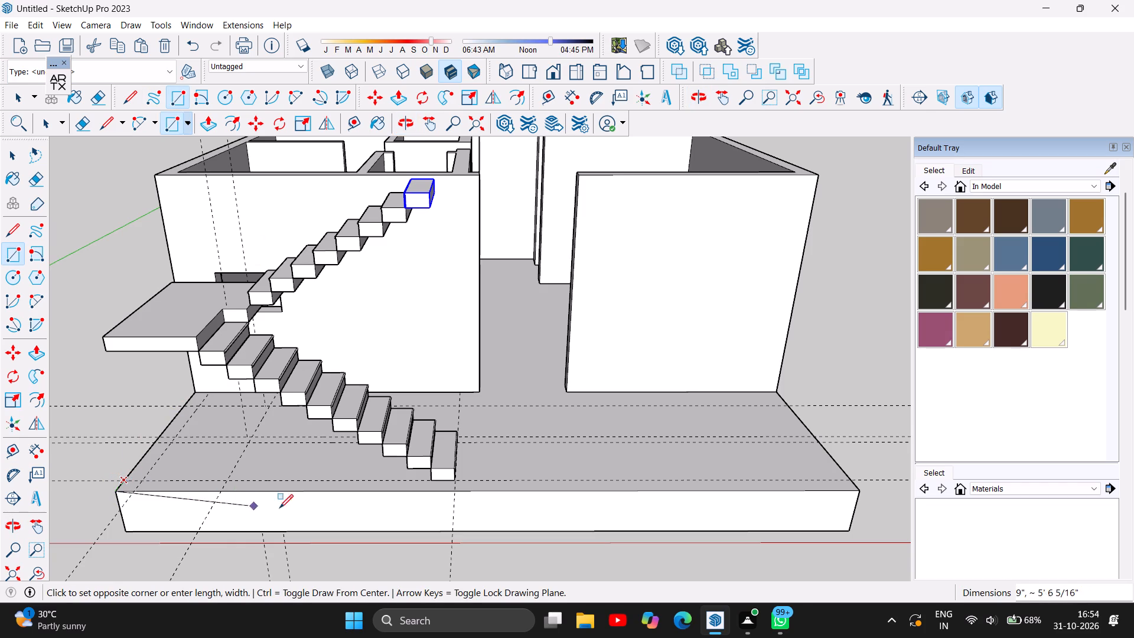
pyautogui.click(454, 490)
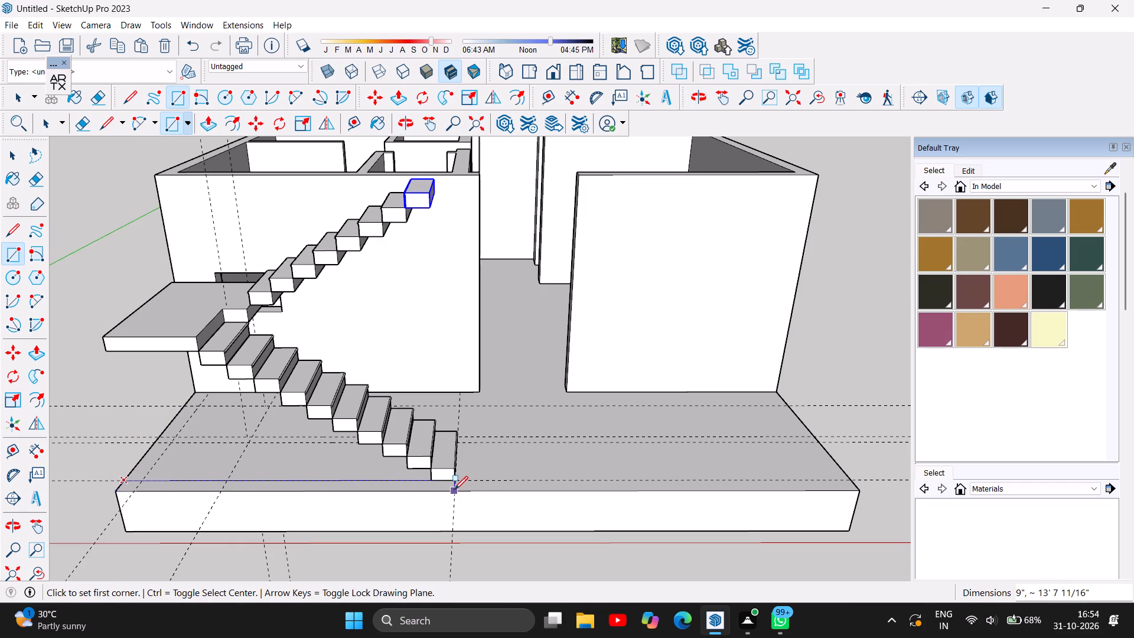
# Draw an 8' by 9" rectangle along the porch slab's side edge, from the house wall to the front strip.
pyautogui.scroll(-2, 453, 441)
pyautogui.scroll(2, 204, 411)
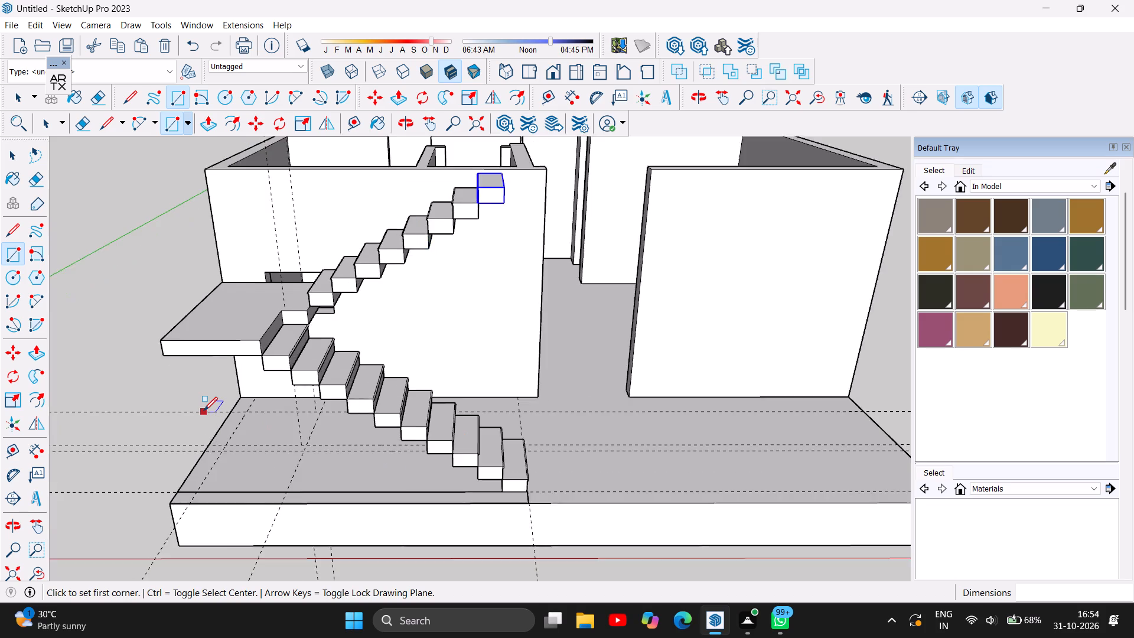
pyautogui.scroll(1, 204, 411)
pyautogui.click(243, 394)
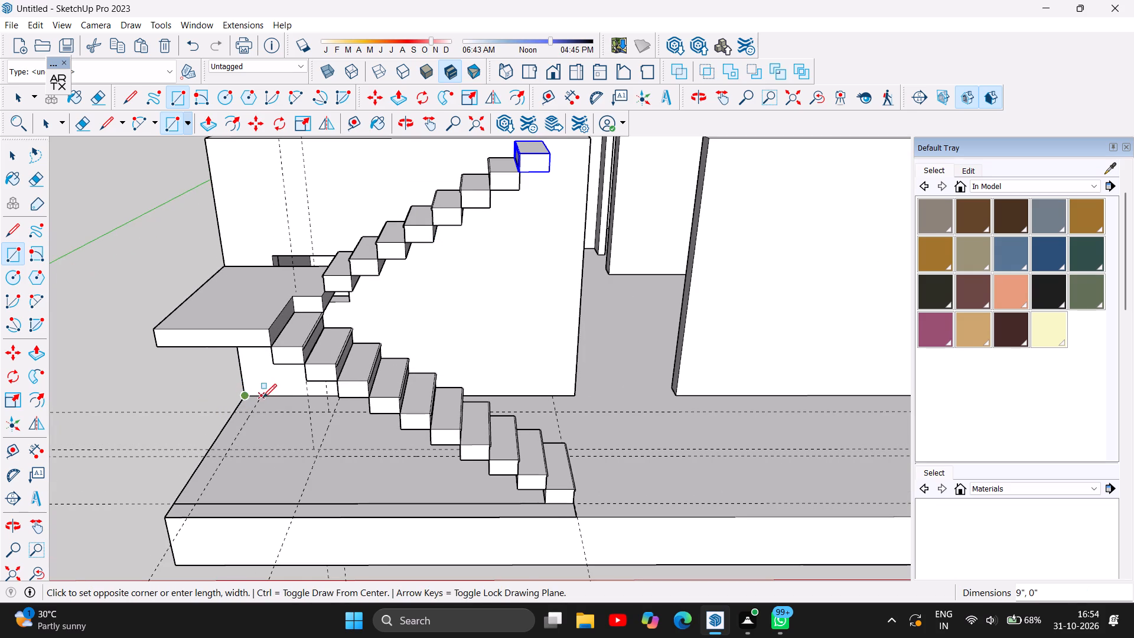
pyautogui.click(194, 504)
# Delete the short edge dividing the side and front strips so they form one L-shaped face.
pyautogui.scroll(-3, 349, 502)
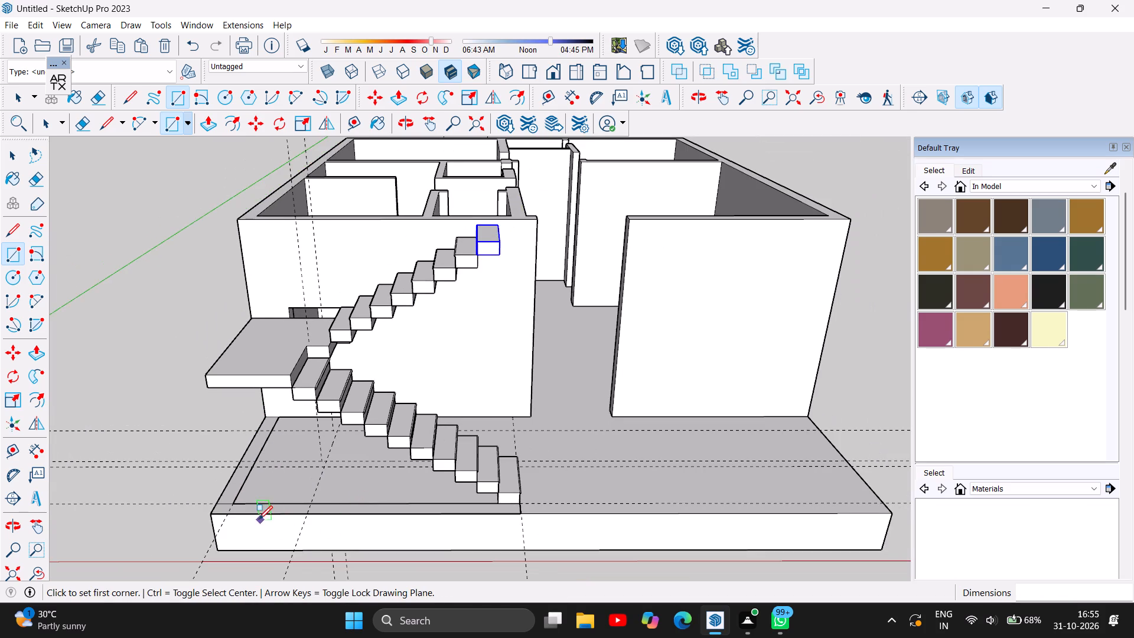
pyautogui.scroll(7, 259, 519)
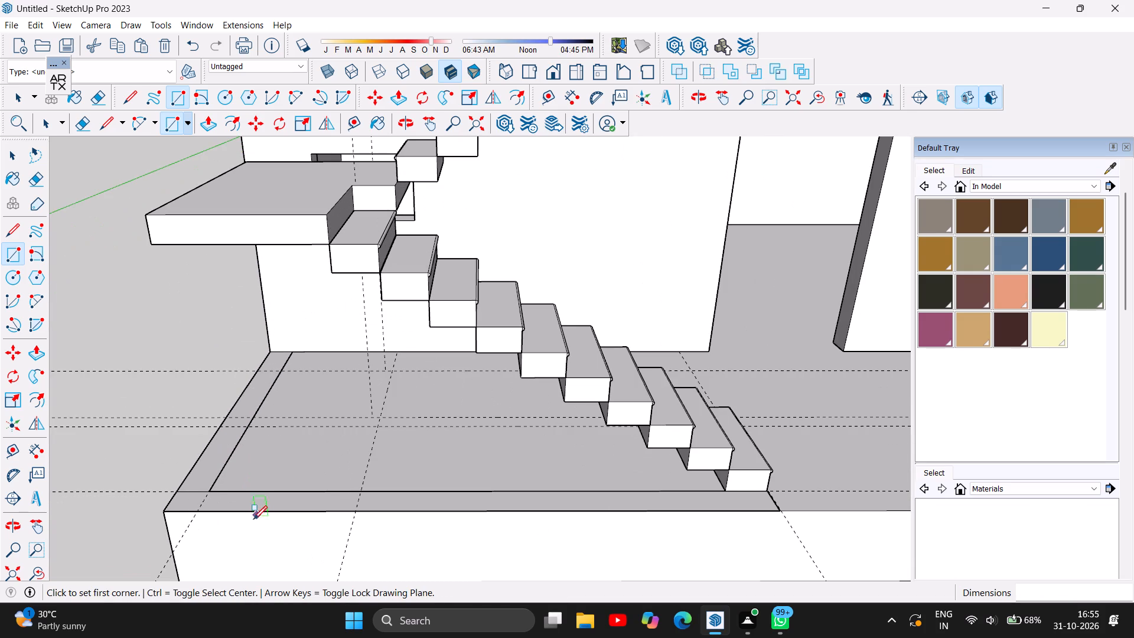
pyautogui.click(19, 152)
pyautogui.click(200, 489)
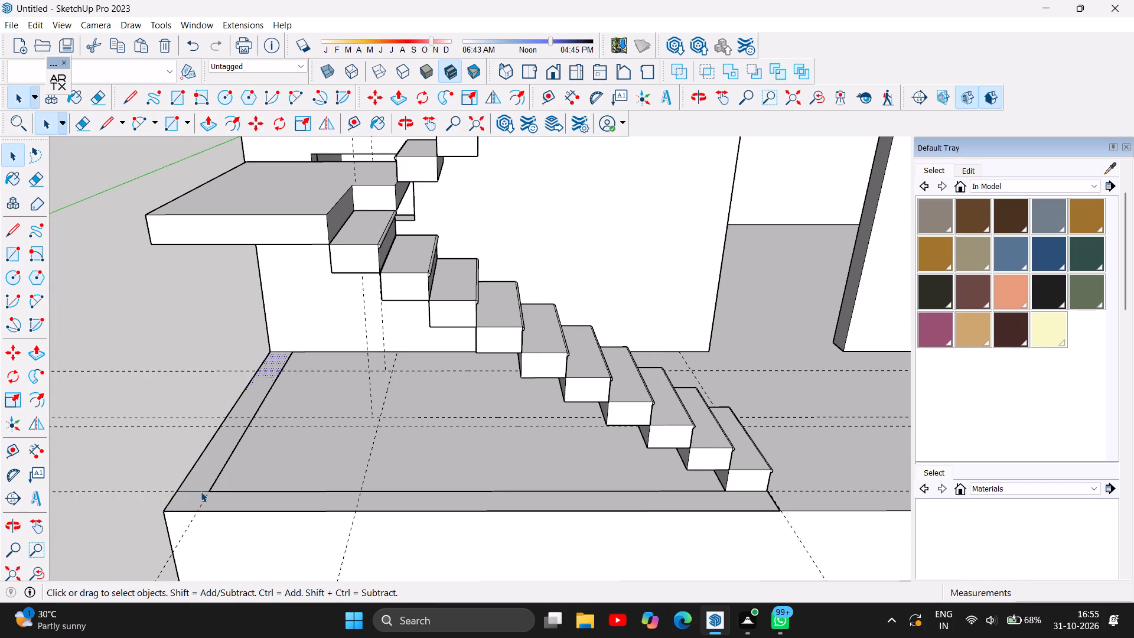
pyautogui.click(197, 491)
pyautogui.press('Delete')
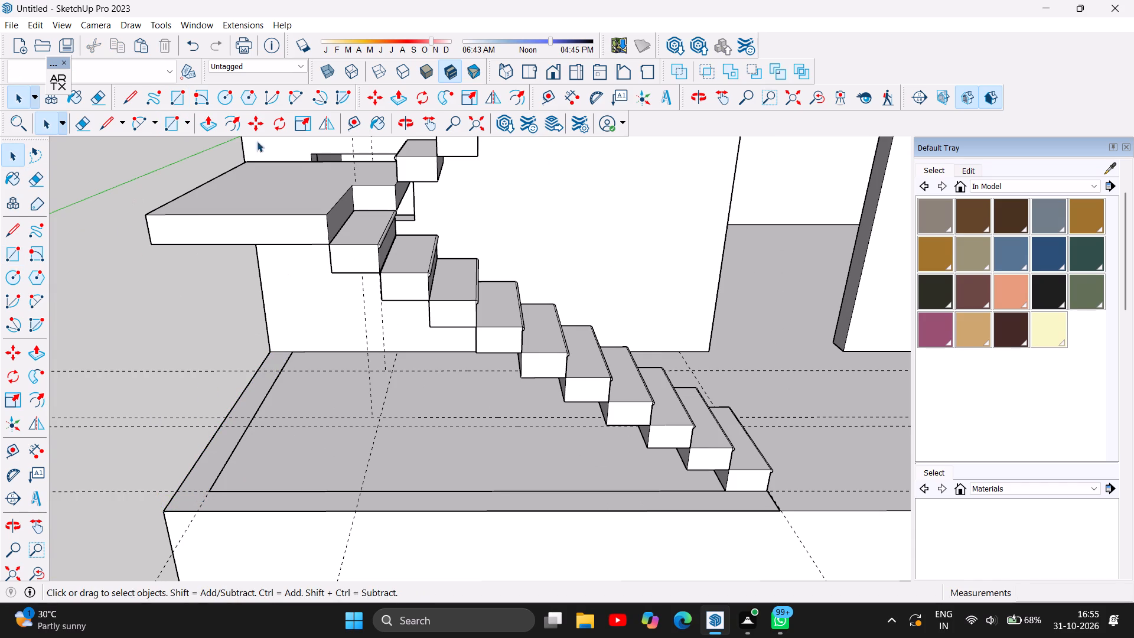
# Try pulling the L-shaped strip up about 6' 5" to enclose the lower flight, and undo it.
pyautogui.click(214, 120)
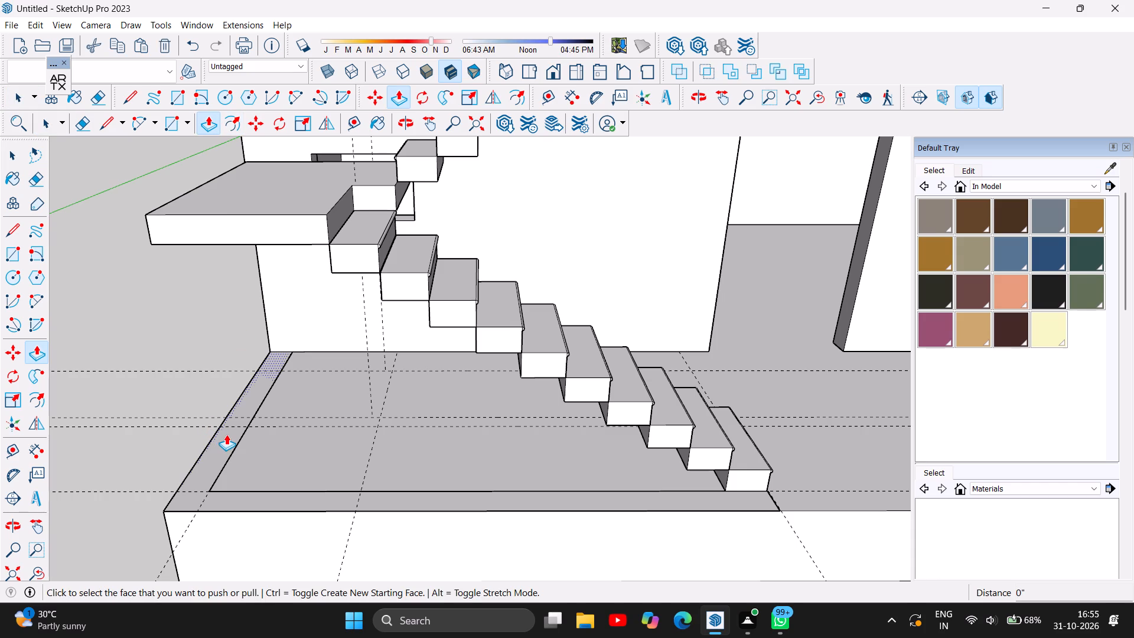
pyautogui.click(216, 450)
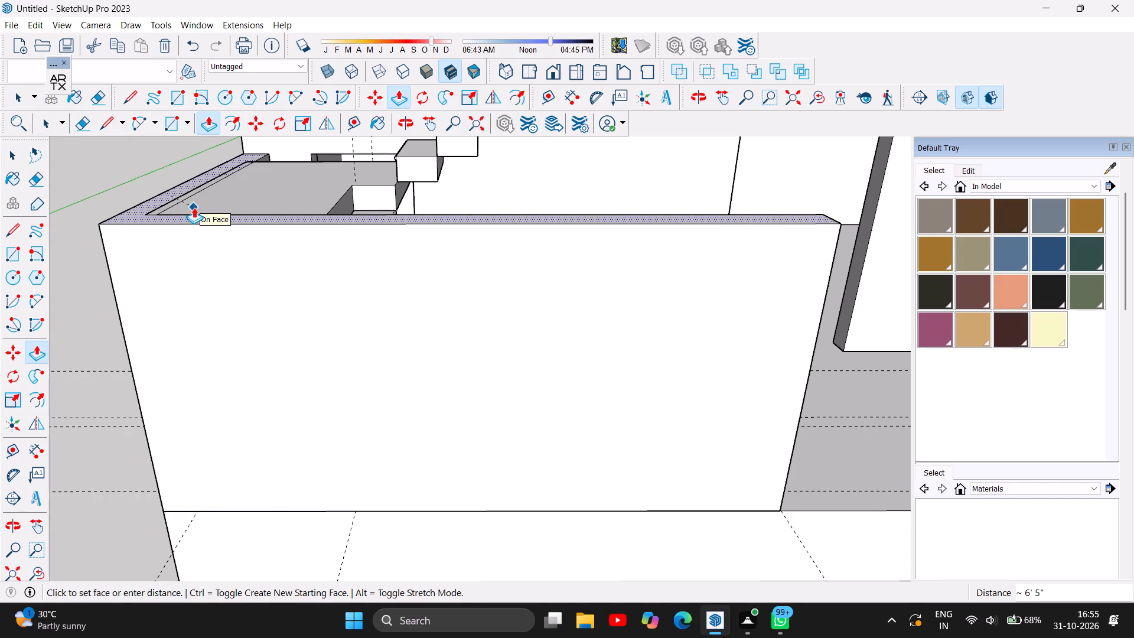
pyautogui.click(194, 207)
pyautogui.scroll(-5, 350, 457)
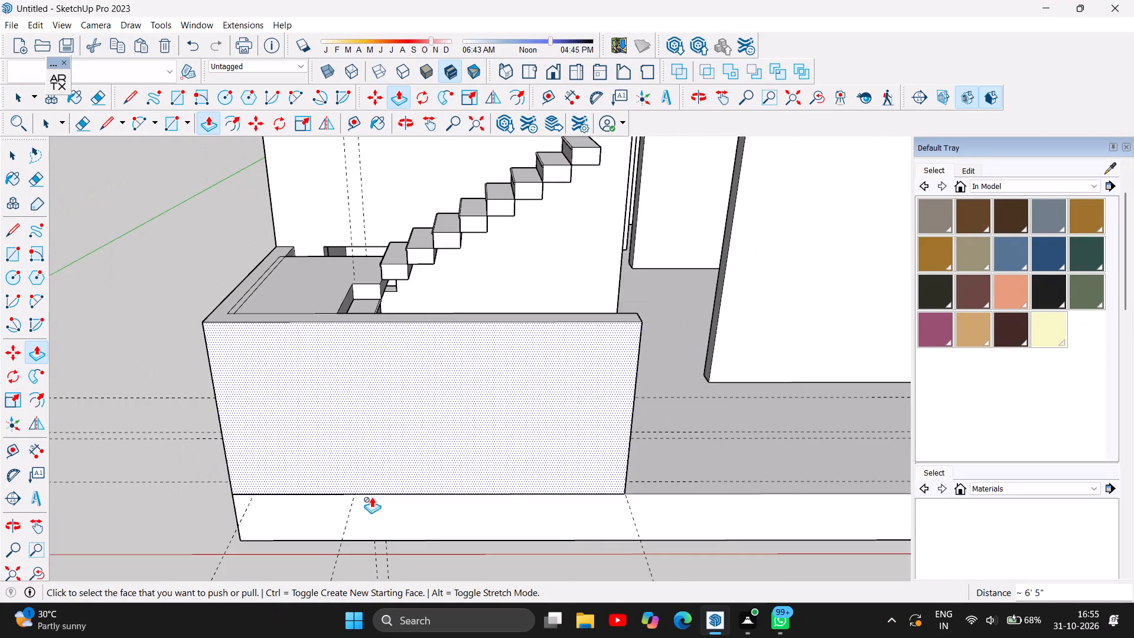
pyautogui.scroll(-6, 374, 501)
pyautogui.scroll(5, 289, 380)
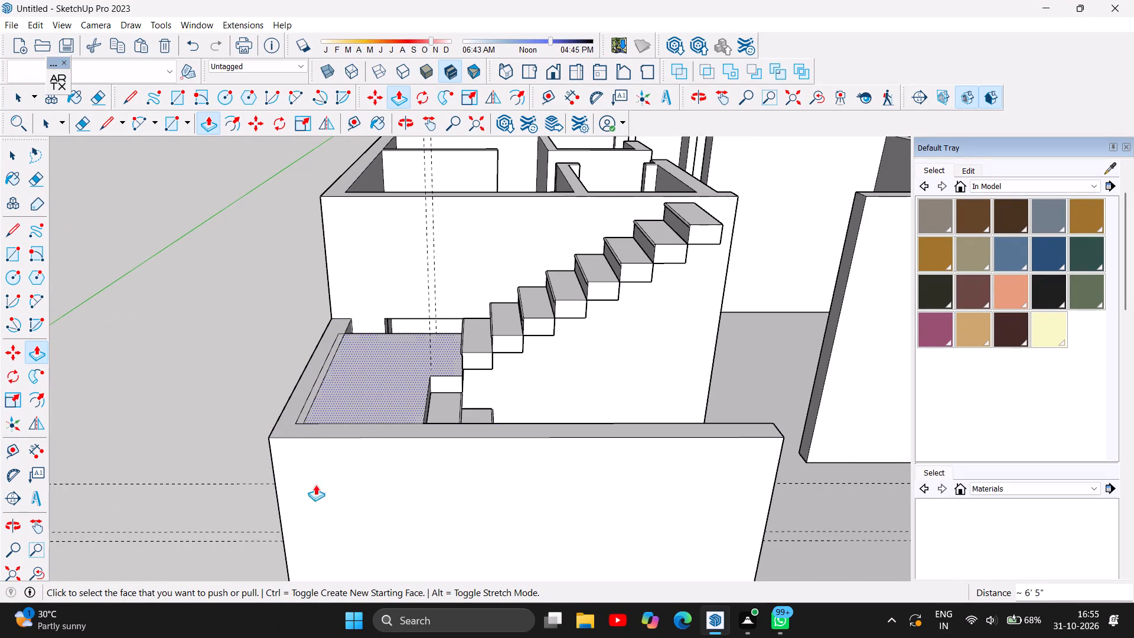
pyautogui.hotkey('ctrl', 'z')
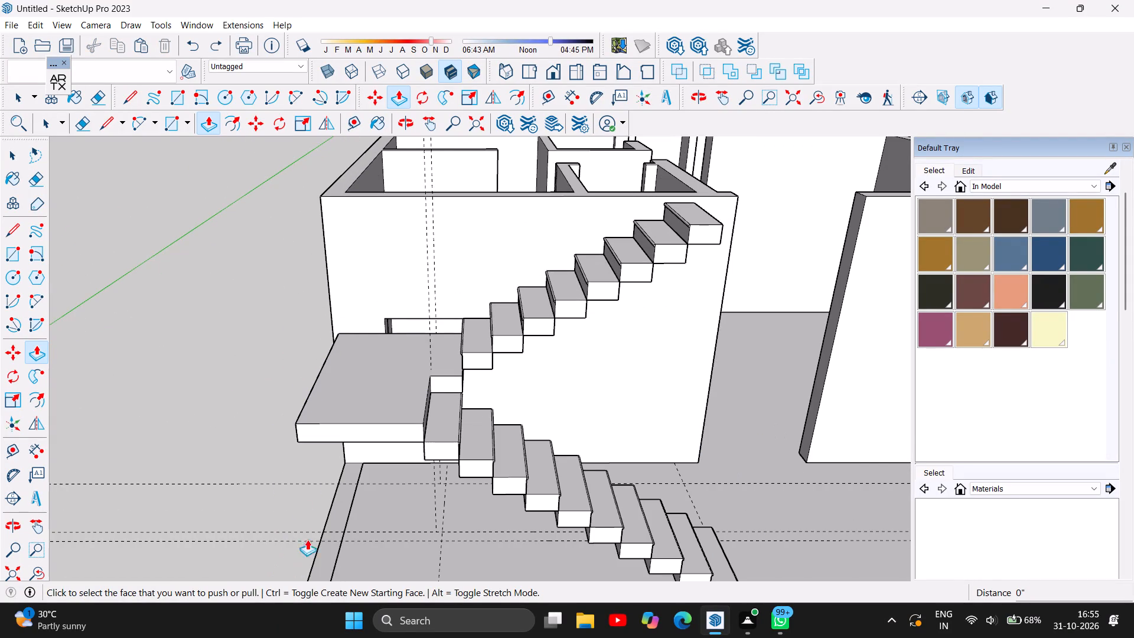
# Pull the L-shaped 9" strip on the porch slab up about 6' 3 7/16", level with the stair landing.
pyautogui.scroll(-2, 226, 285)
pyautogui.click(300, 501)
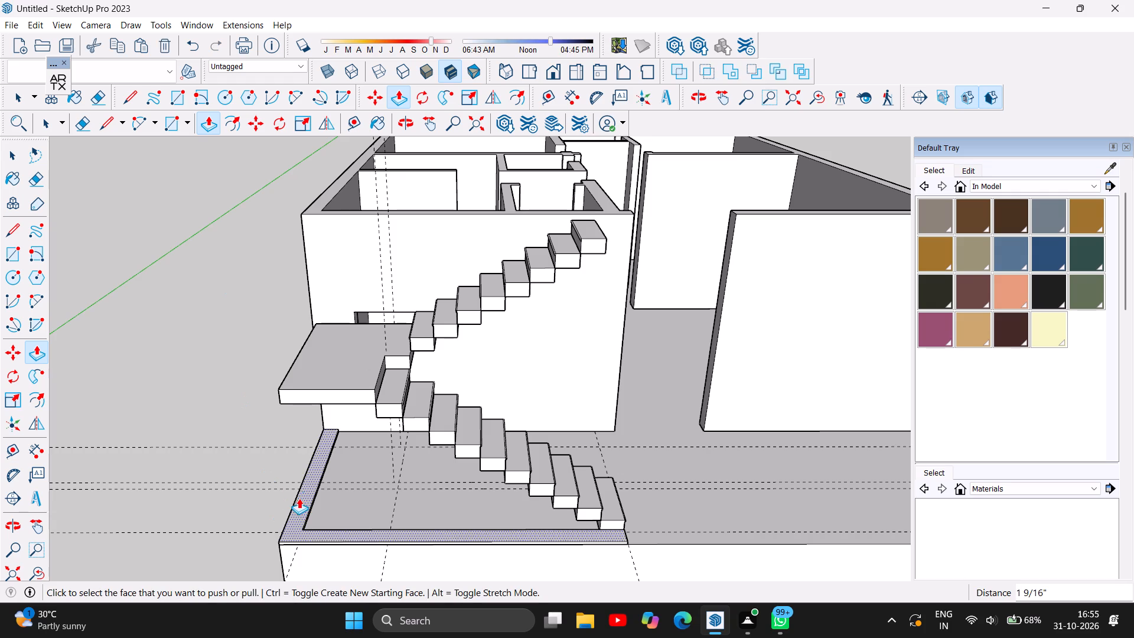
pyautogui.click(310, 488)
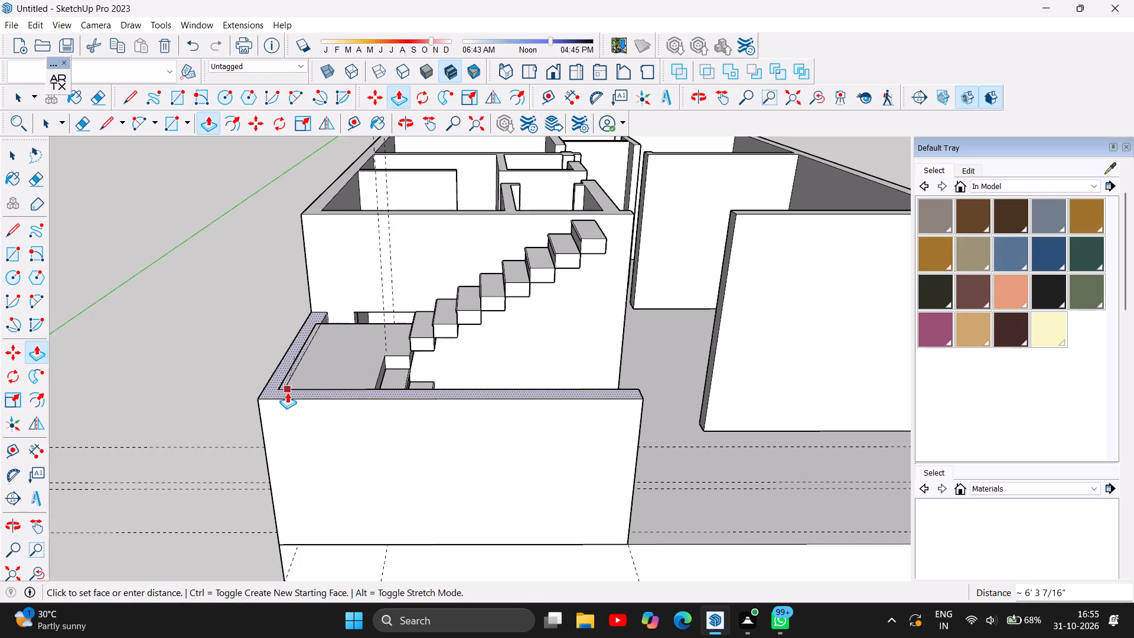
pyautogui.click(286, 391)
# Delete the leftover landing edges crossing the top of the L-shaped wall along its side and at its two ends.
pyautogui.scroll(4, 264, 334)
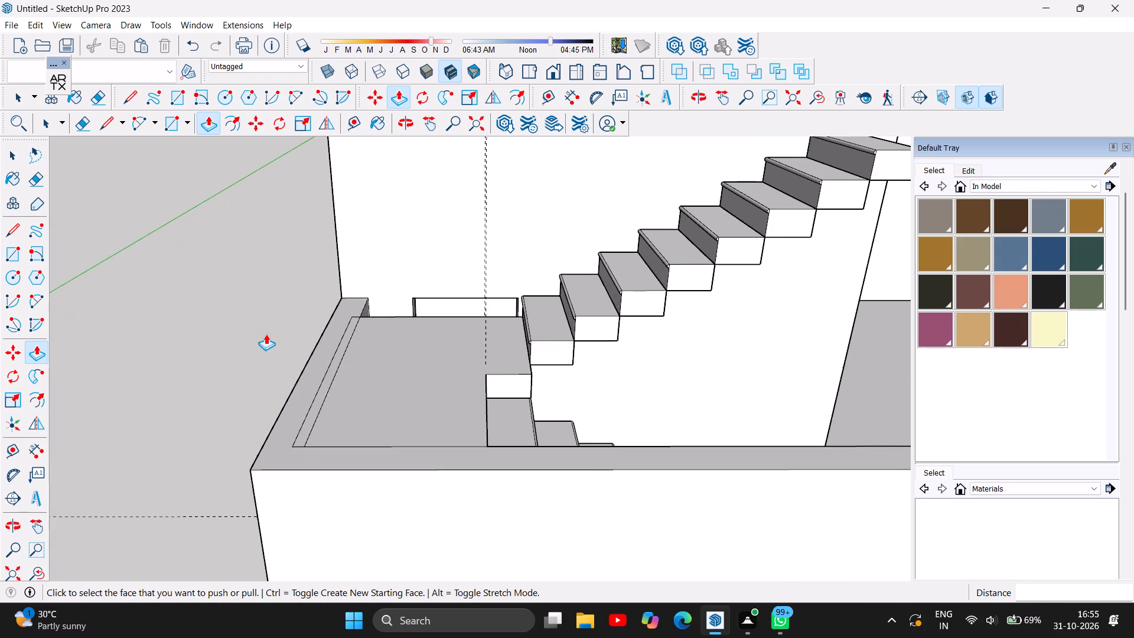
pyautogui.scroll(3, 304, 318)
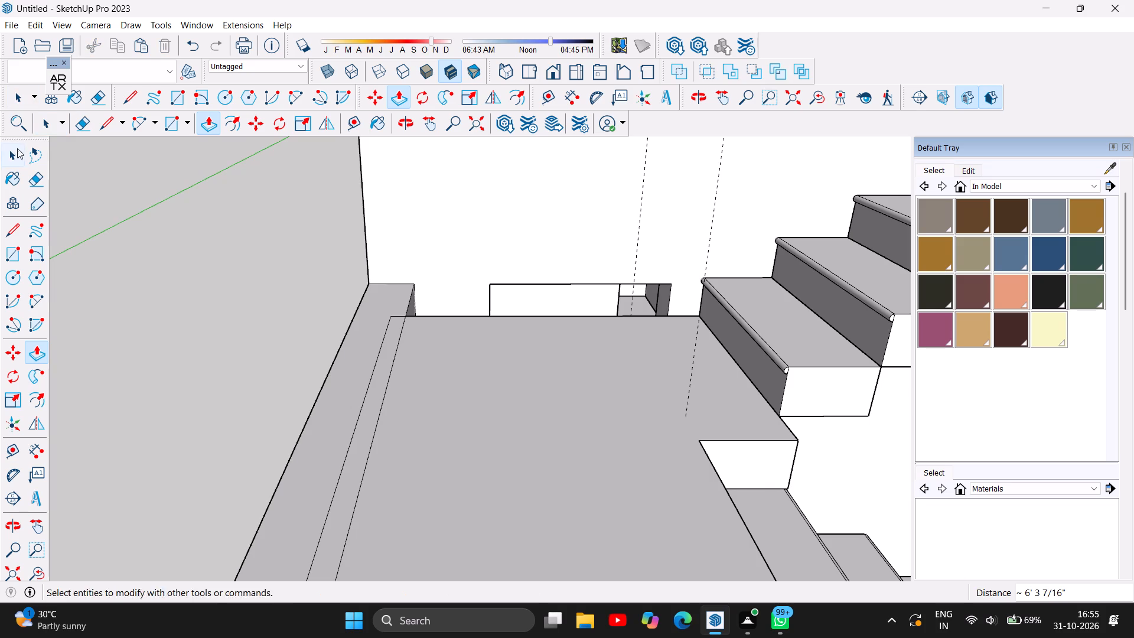
pyautogui.click(21, 154)
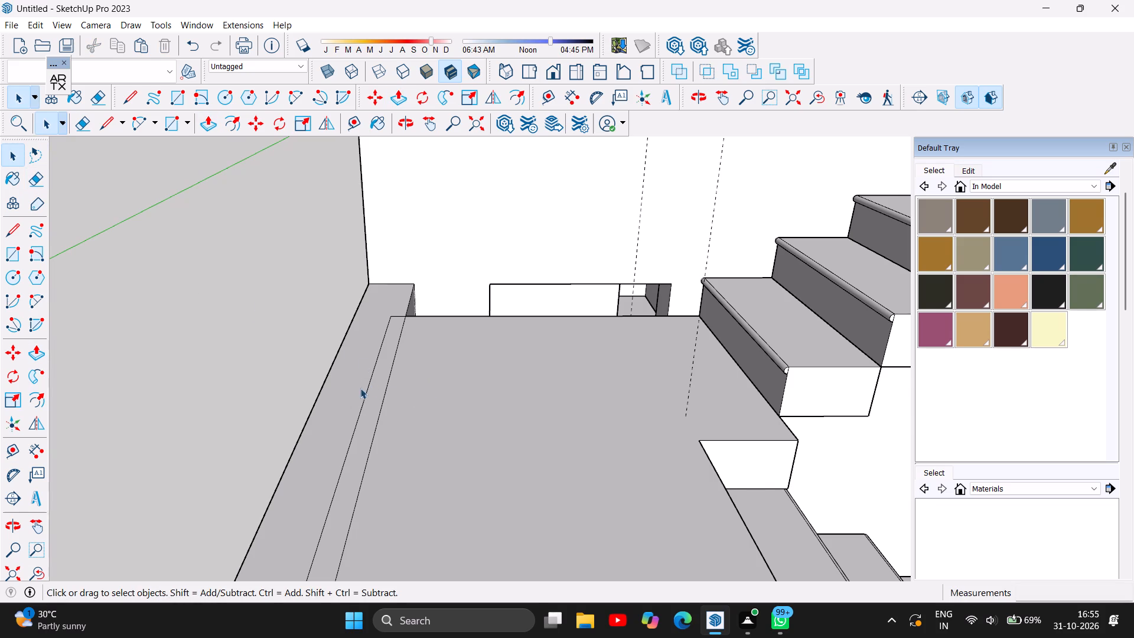
pyautogui.click(367, 398)
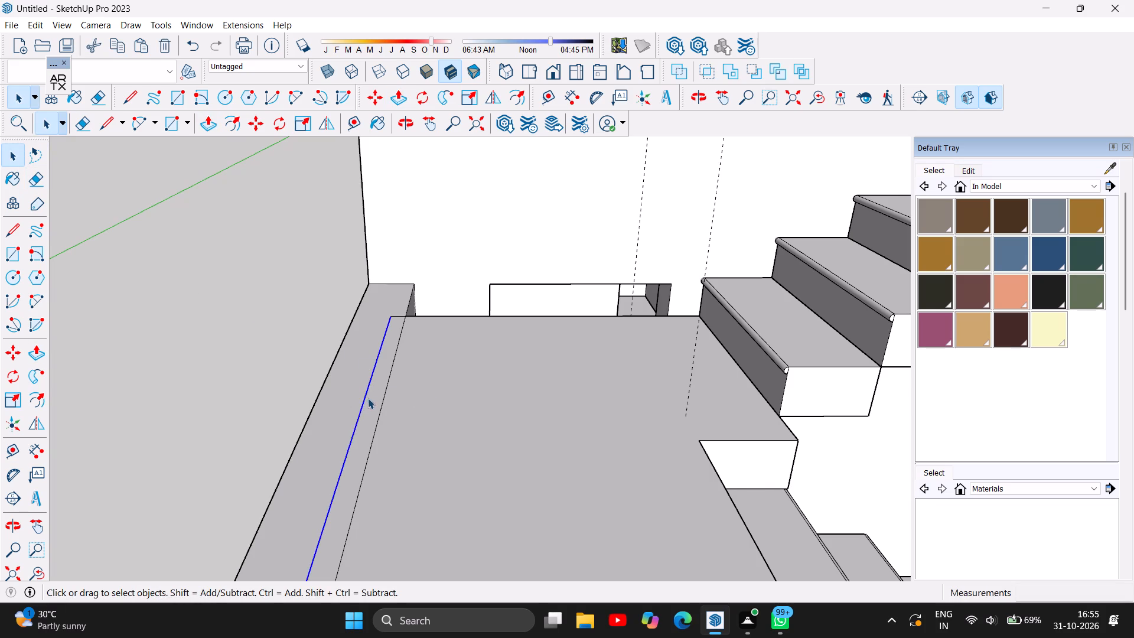
pyautogui.press('Delete')
pyautogui.click(396, 318)
pyautogui.press('Delete')
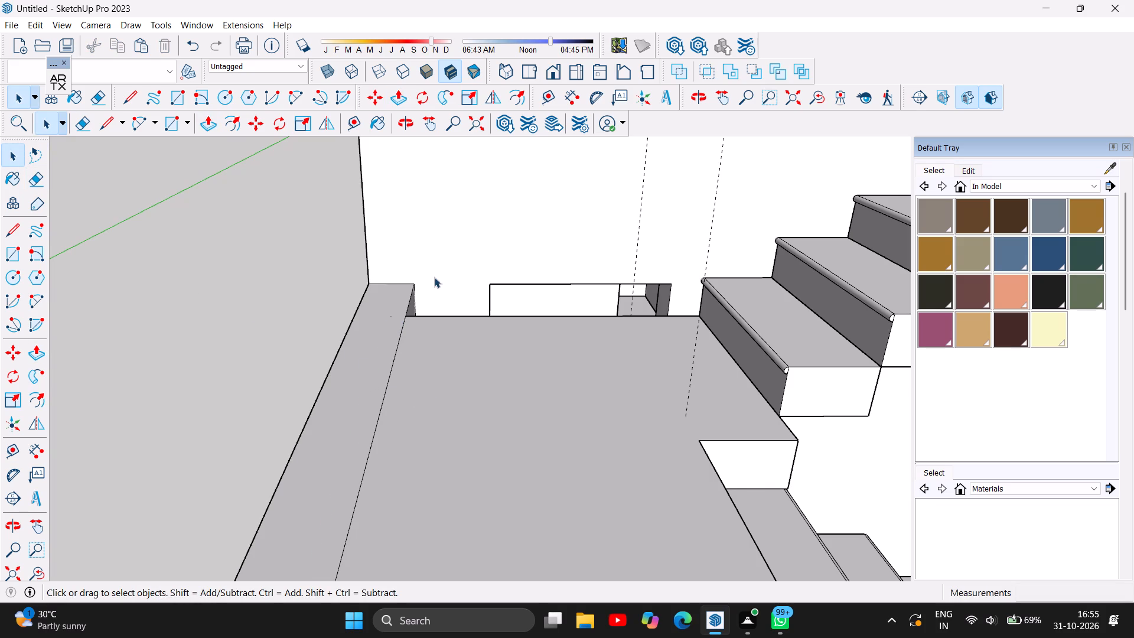
pyautogui.scroll(-3, 432, 255)
pyautogui.click(359, 490)
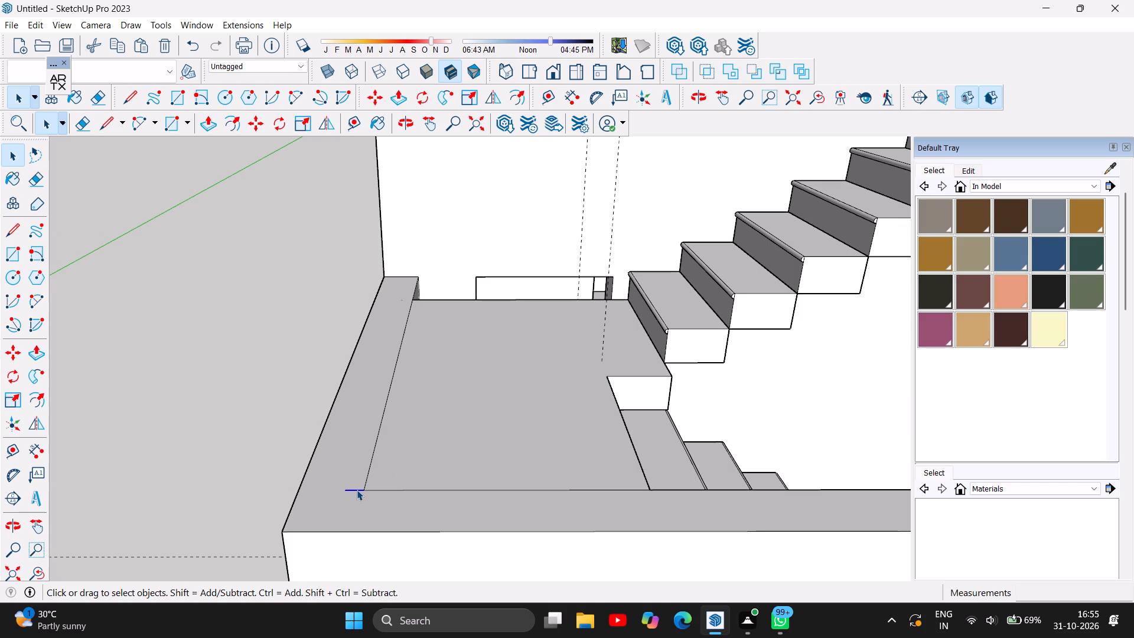
pyautogui.press('Delete')
# Pull the L-shaped wall's top face up about 4' 7" more, level with the top of the house walls.
pyautogui.scroll(-4, 338, 434)
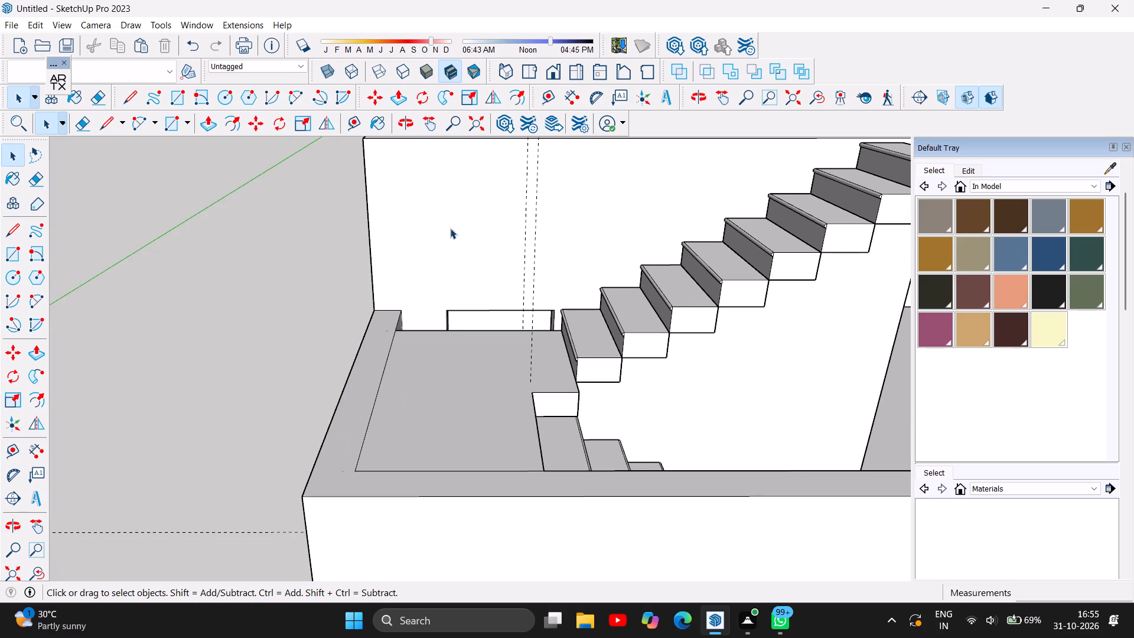
pyautogui.click(211, 126)
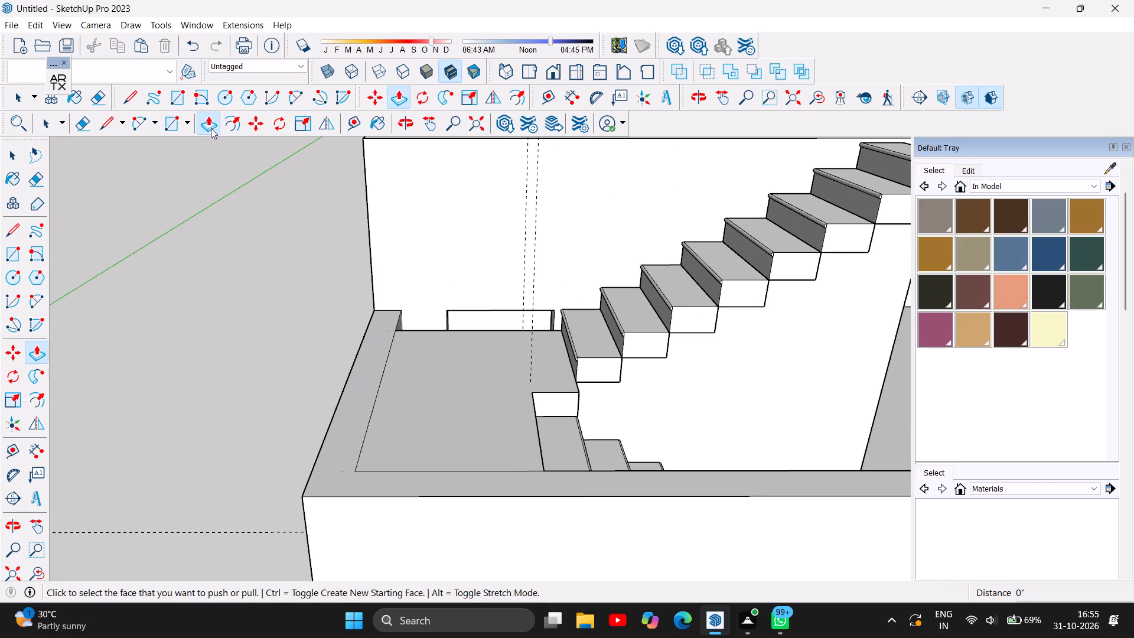
pyautogui.click(350, 400)
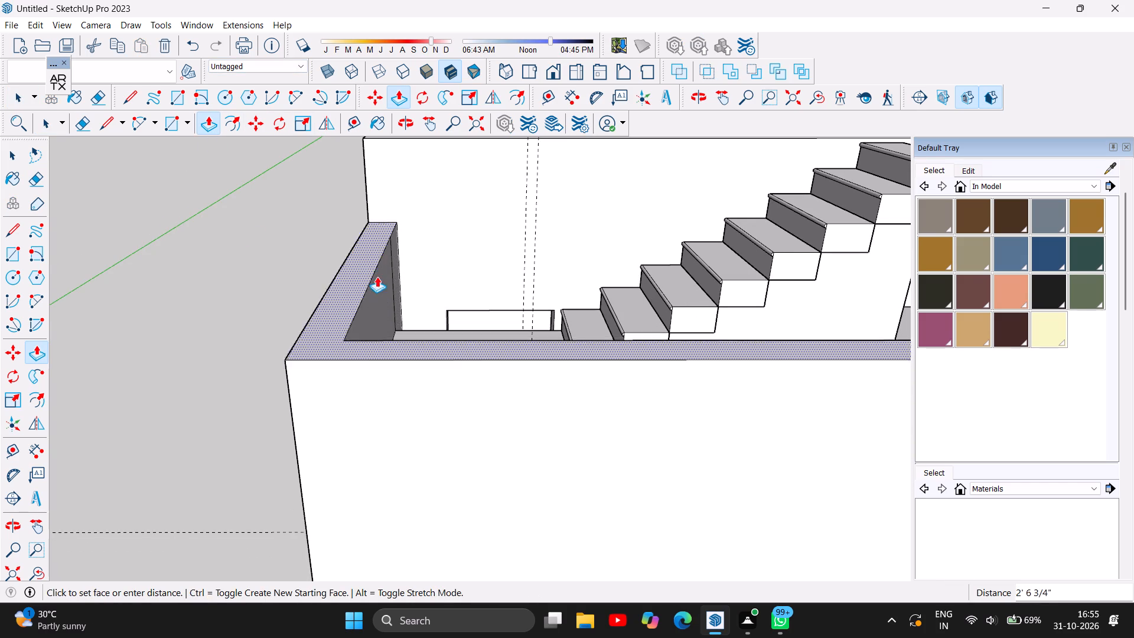
pyautogui.scroll(-5, 382, 213)
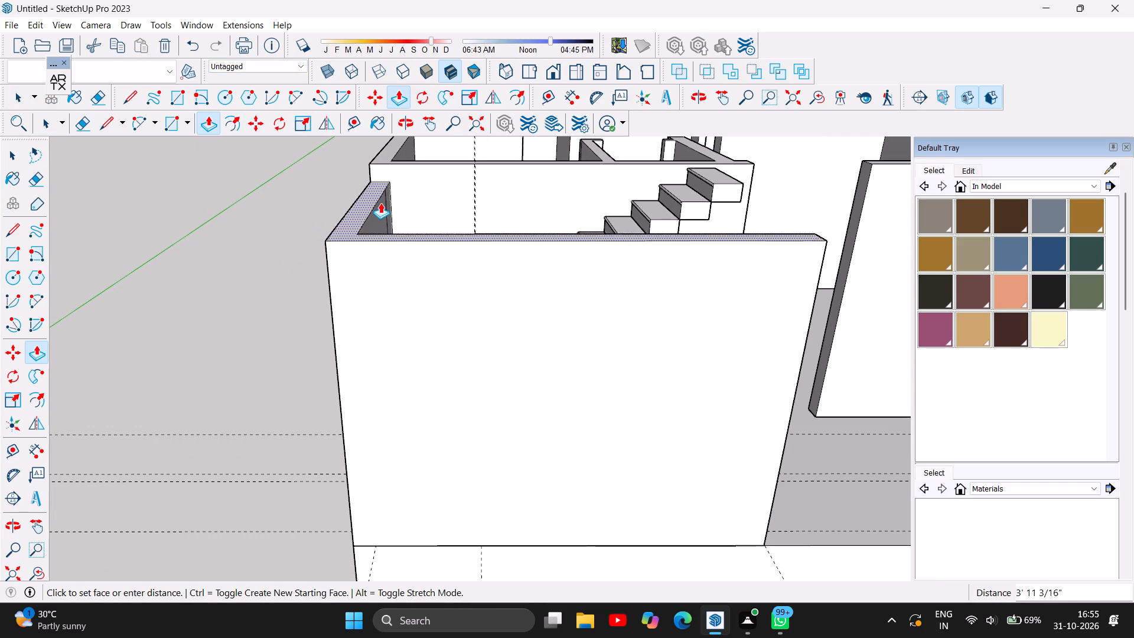
pyautogui.click(385, 188)
# Examine the house model from all sides and from above, checking the enclosed porch staircase and its new wall.
pyautogui.scroll(-2, 220, 240)
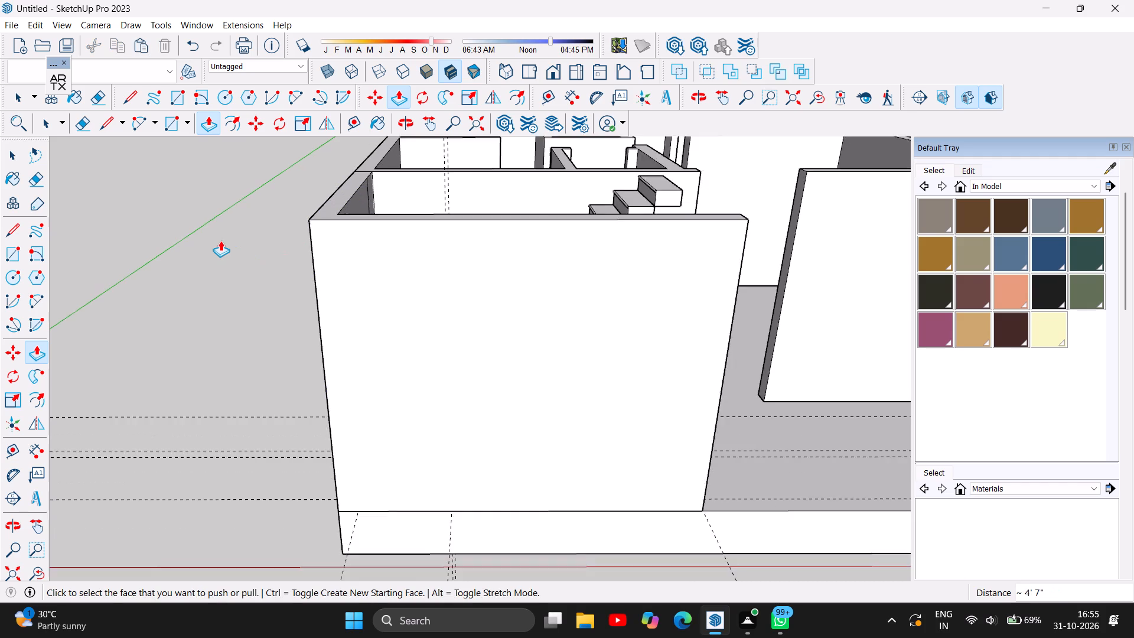
pyautogui.scroll(-7, 220, 240)
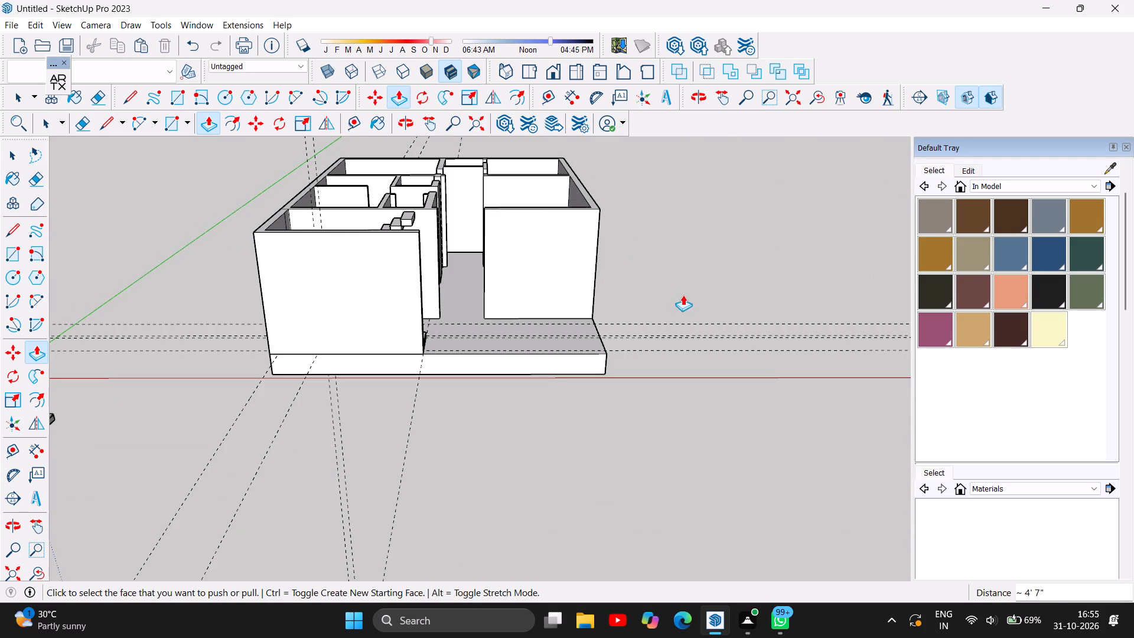
pyautogui.click(402, 115)
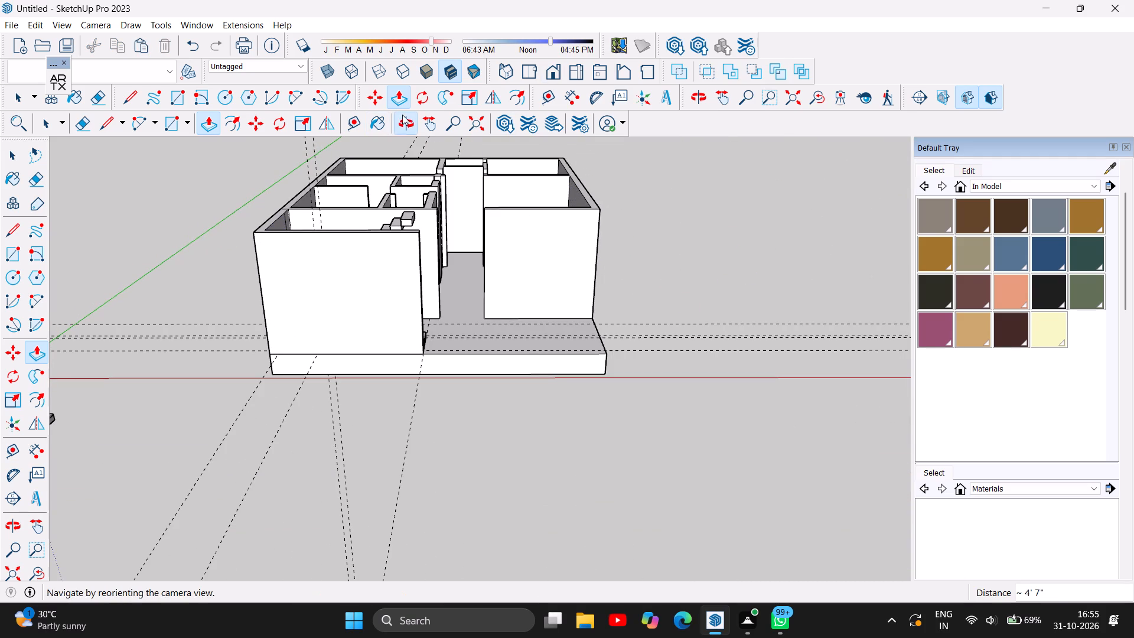
pyautogui.moveTo(439, 312); pyautogui.dragTo(346, 249)
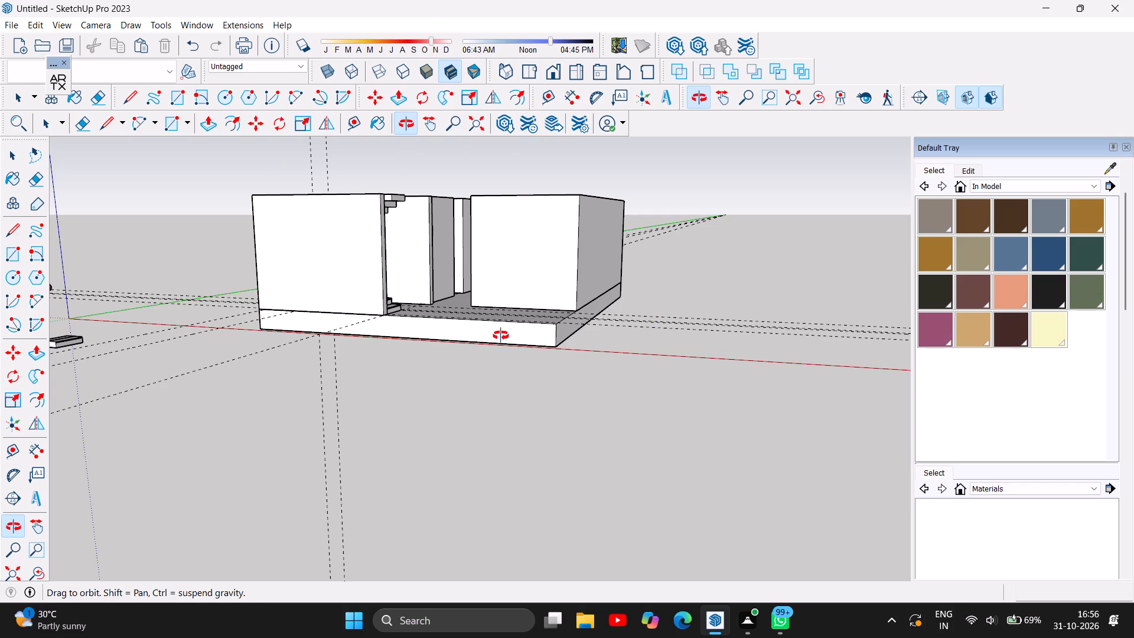
pyautogui.moveTo(501, 336); pyautogui.dragTo(788, 410)
pyautogui.click(789, 409)
pyautogui.click(793, 407)
pyautogui.moveTo(797, 405); pyautogui.dragTo(881, 377)
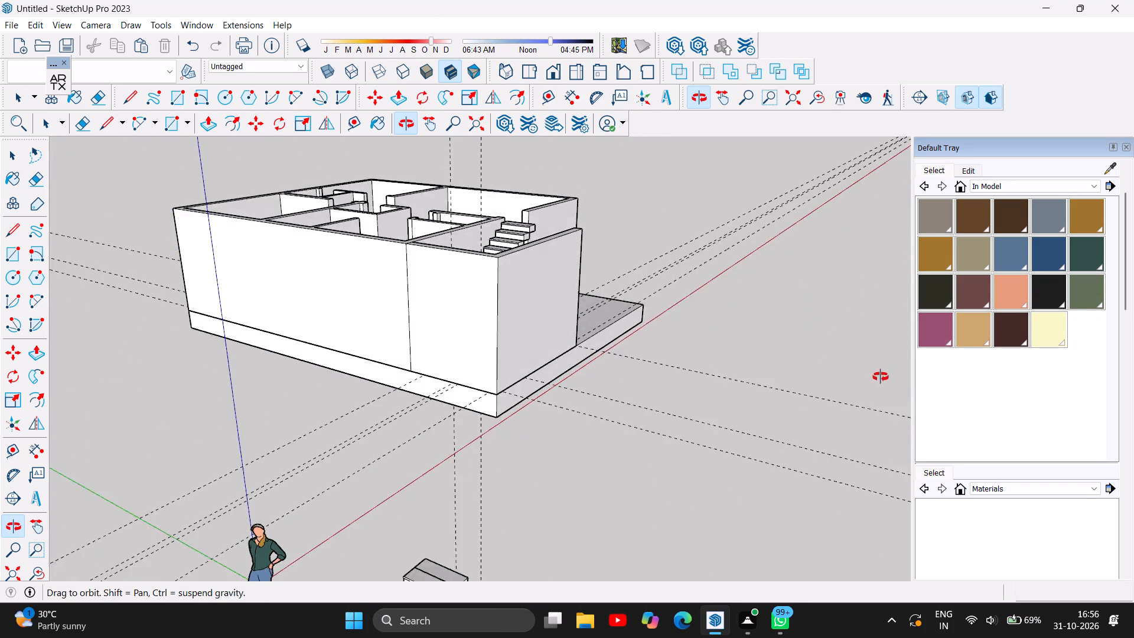
pyautogui.moveTo(881, 377); pyautogui.dragTo(297, 399)
pyautogui.moveTo(432, 356); pyautogui.dragTo(419, 291)
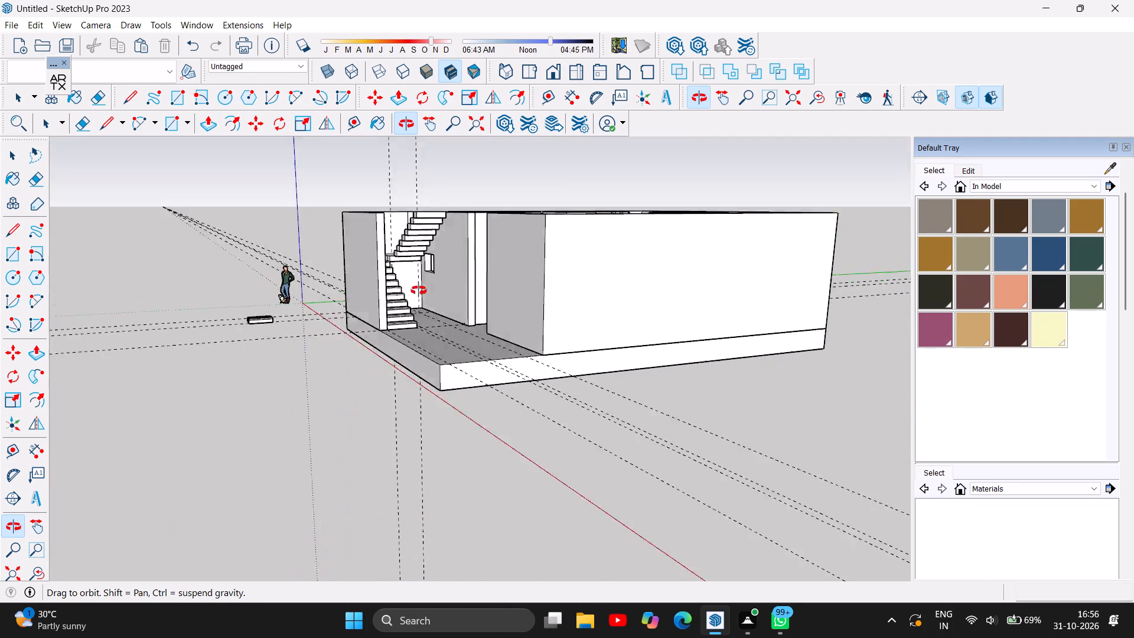
pyautogui.moveTo(419, 291); pyautogui.dragTo(487, 412)
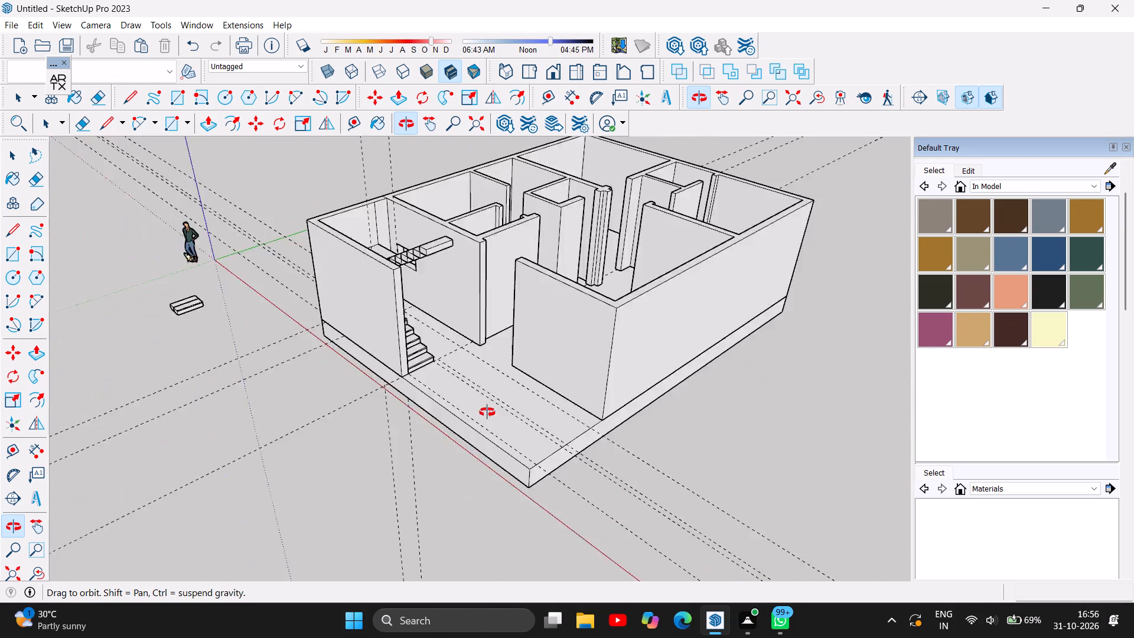
pyautogui.moveTo(487, 412); pyautogui.dragTo(799, 417)
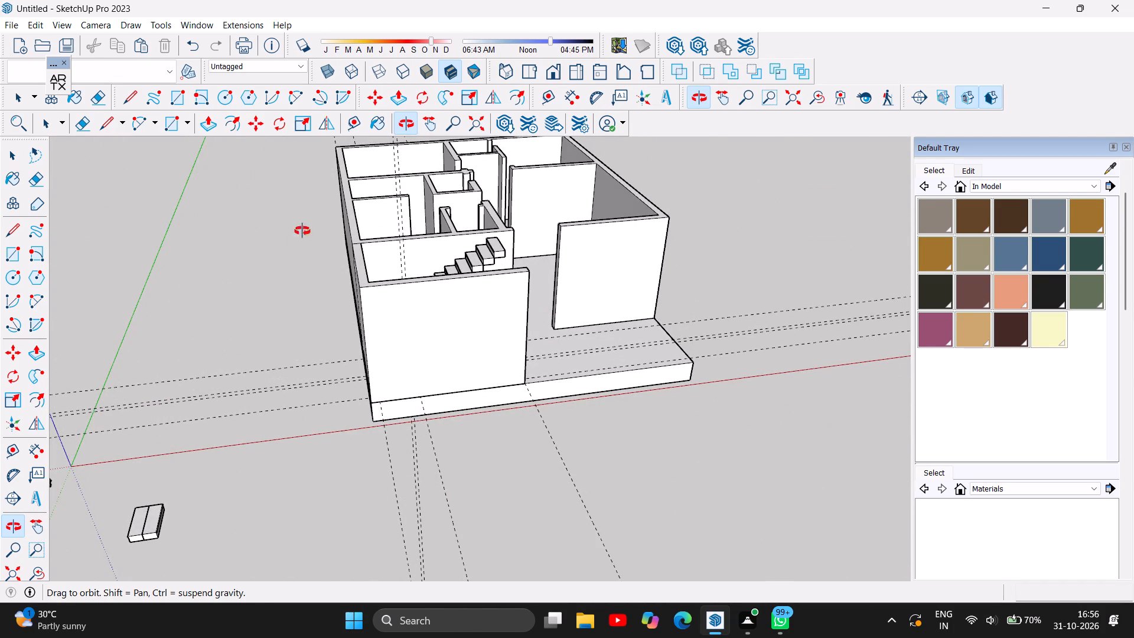
pyautogui.moveTo(280, 262); pyautogui.dragTo(275, 401)
pyautogui.scroll(-2, 276, 357)
pyautogui.scroll(1, 276, 357)
pyautogui.scroll(-1, 276, 357)
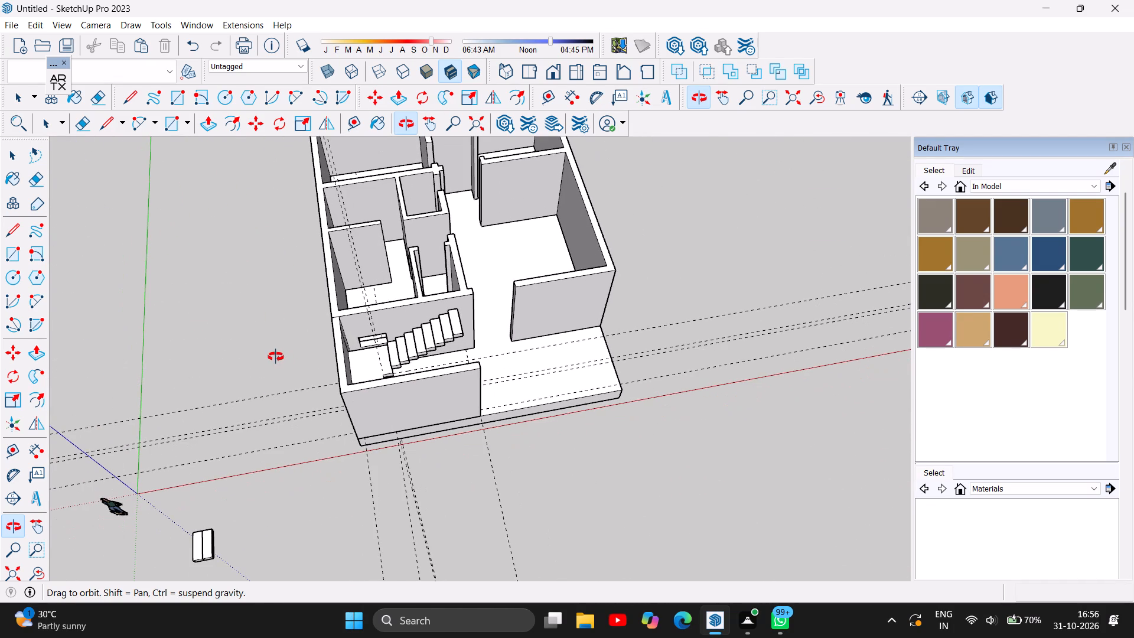
pyautogui.moveTo(539, 390); pyautogui.dragTo(507, 352)
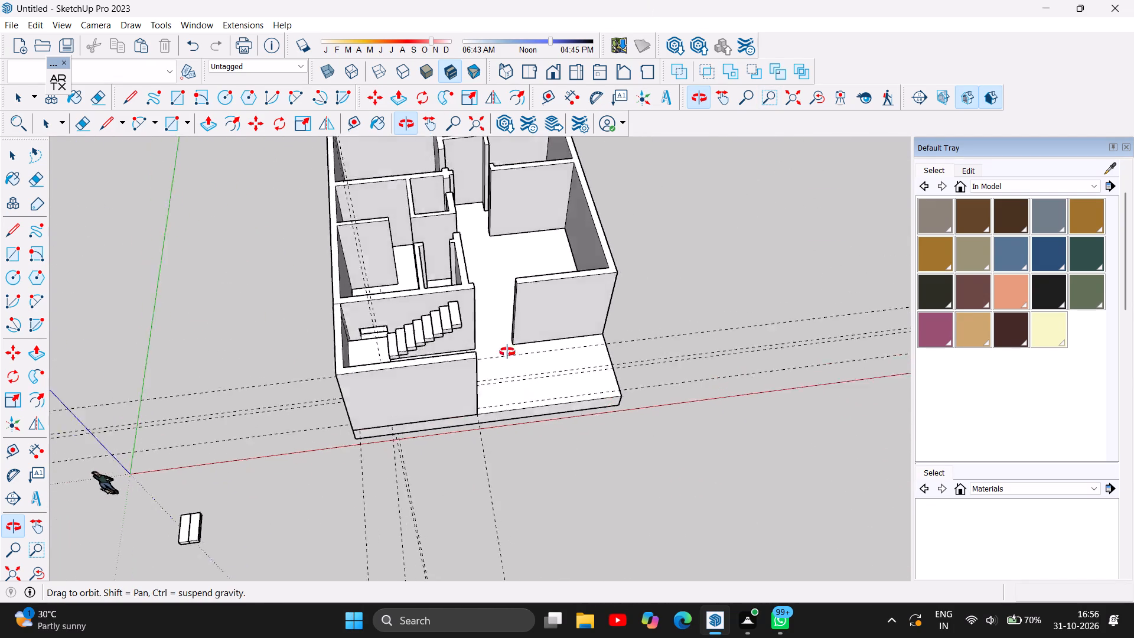
pyautogui.moveTo(507, 352); pyautogui.dragTo(322, 269)
pyautogui.moveTo(602, 362); pyautogui.dragTo(361, 283)
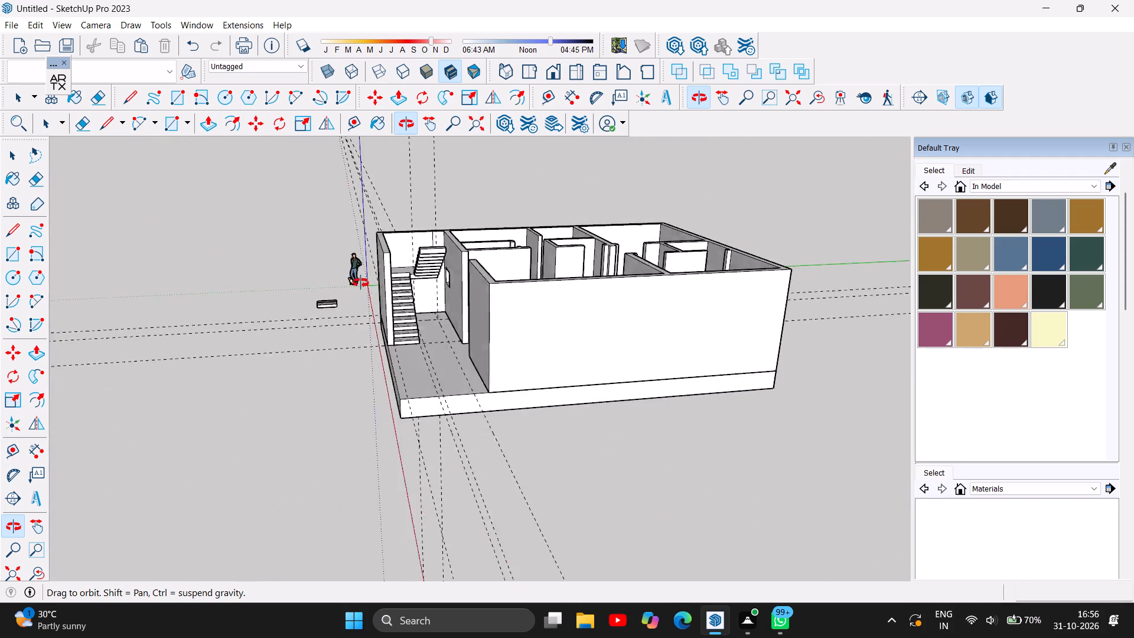
pyautogui.moveTo(361, 283); pyautogui.dragTo(712, 253)
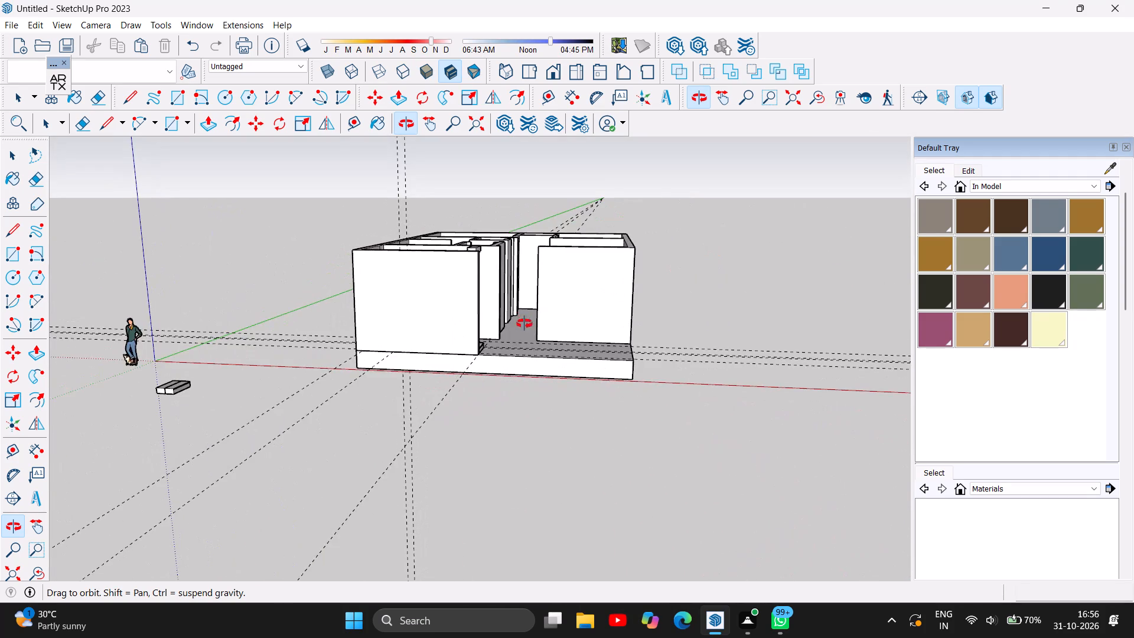
pyautogui.moveTo(524, 325); pyautogui.dragTo(558, 492)
pyautogui.scroll(-2, 512, 446)
pyautogui.moveTo(501, 318); pyautogui.dragTo(494, 439)
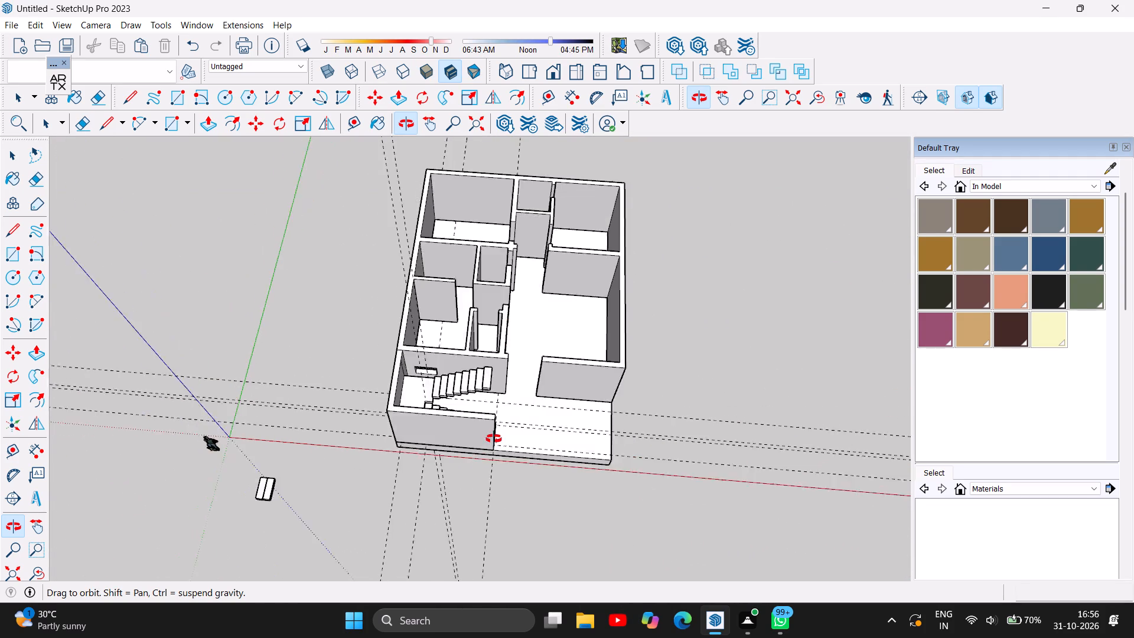
pyautogui.moveTo(494, 439); pyautogui.dragTo(503, 498)
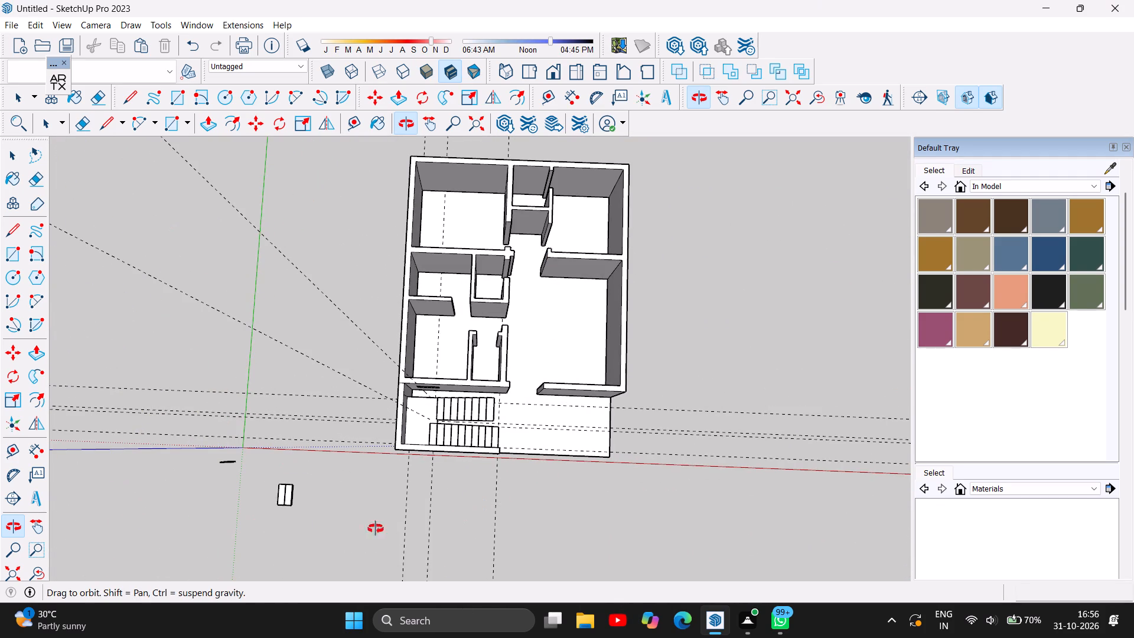
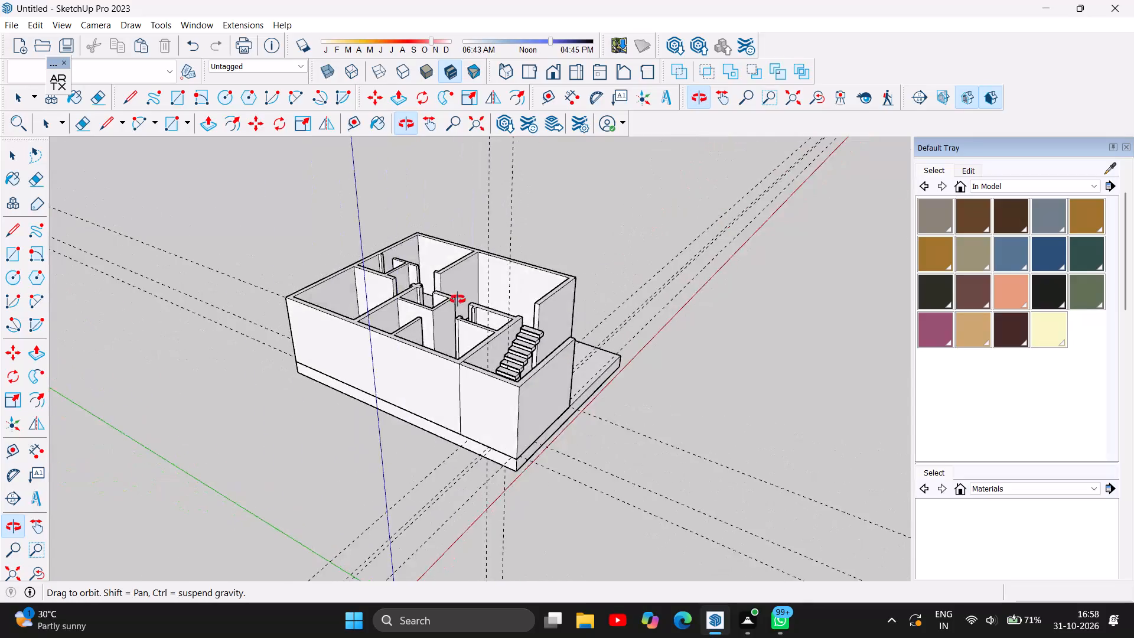
# Draw a rectangle about 31' 3" by 30' across the tops of the room walls, leaving the staircase bay open.
pyautogui.moveTo(458, 300); pyautogui.dragTo(214, 304)
pyautogui.moveTo(571, 403); pyautogui.dragTo(495, 359)
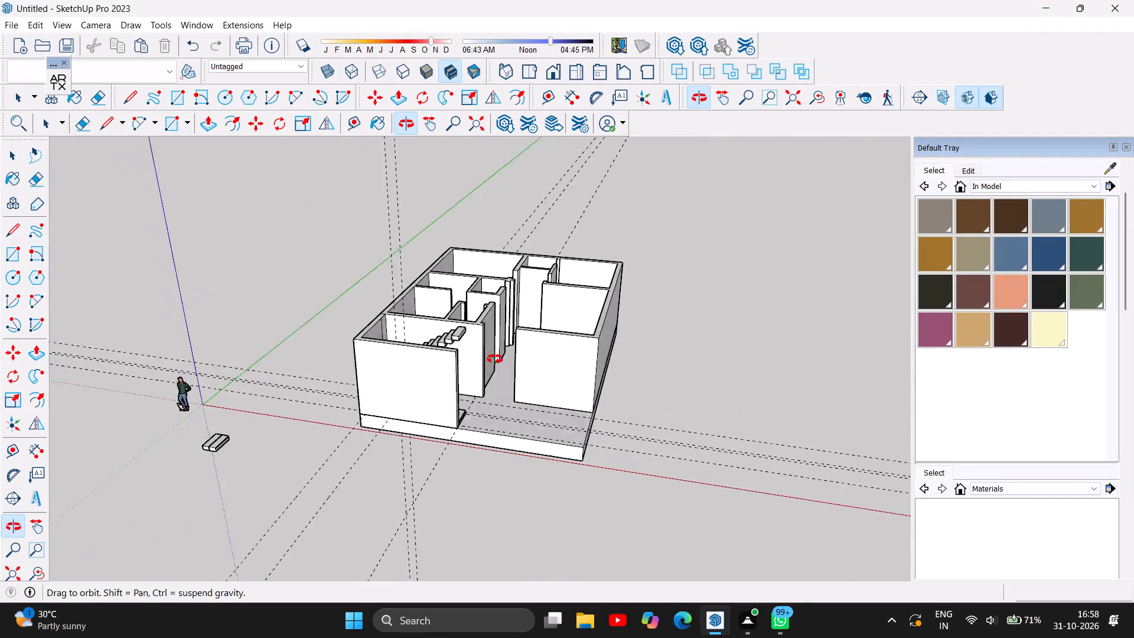
pyautogui.moveTo(495, 359); pyautogui.dragTo(372, 240)
pyautogui.moveTo(376, 239); pyautogui.dragTo(621, 538)
pyautogui.moveTo(549, 386); pyautogui.dragTo(505, 573)
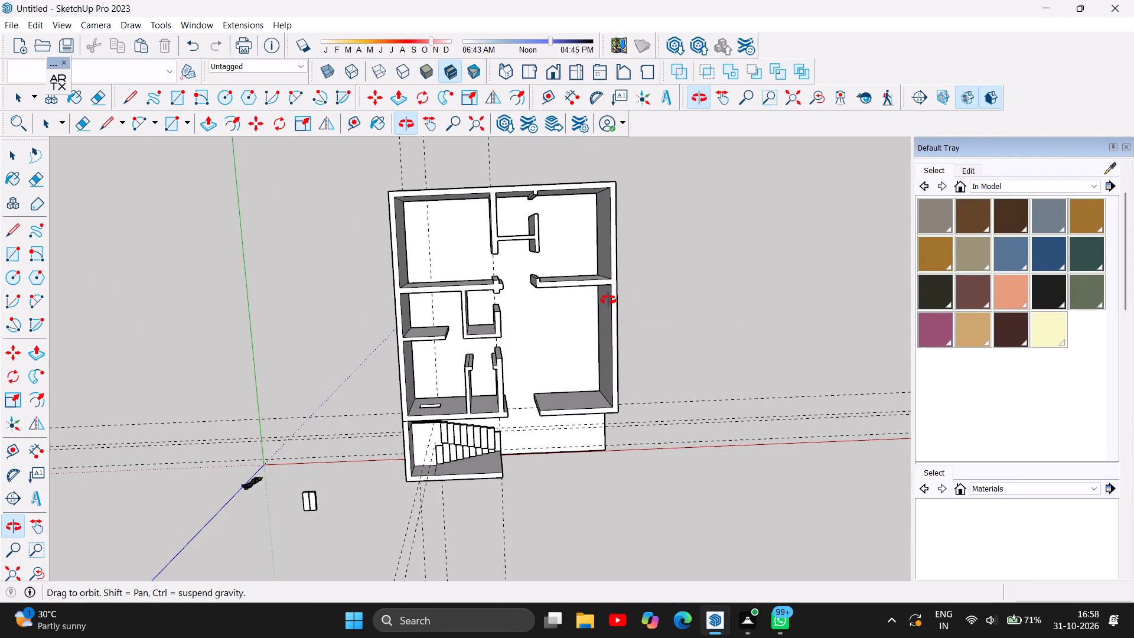
pyautogui.scroll(5, 608, 301)
pyautogui.scroll(-4, 608, 301)
pyautogui.scroll(1, 653, 256)
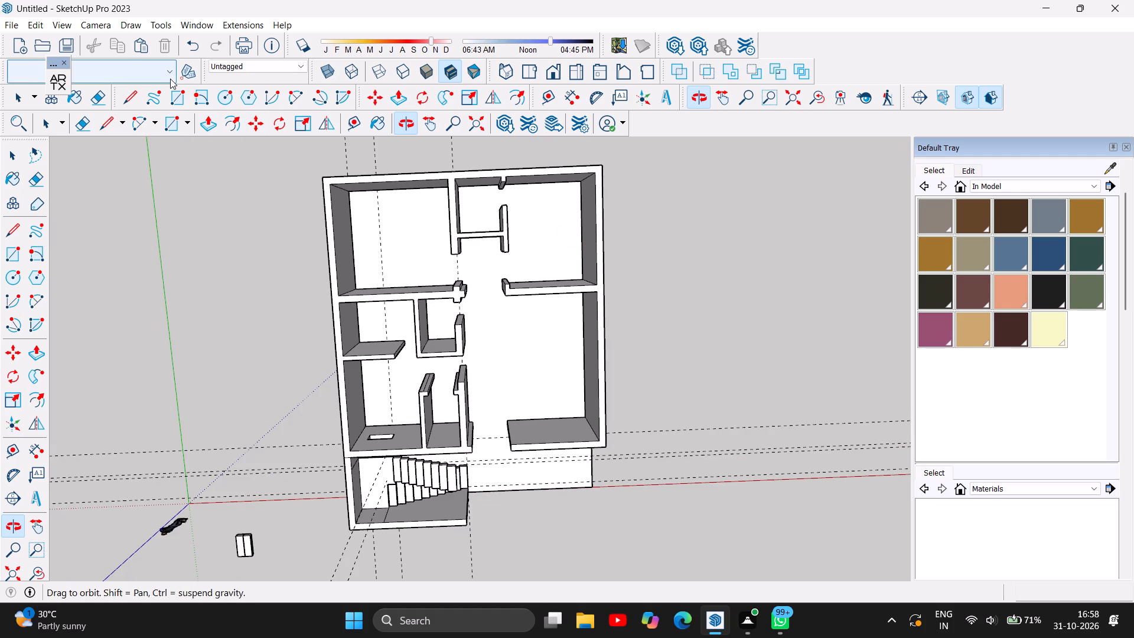
pyautogui.click(175, 95)
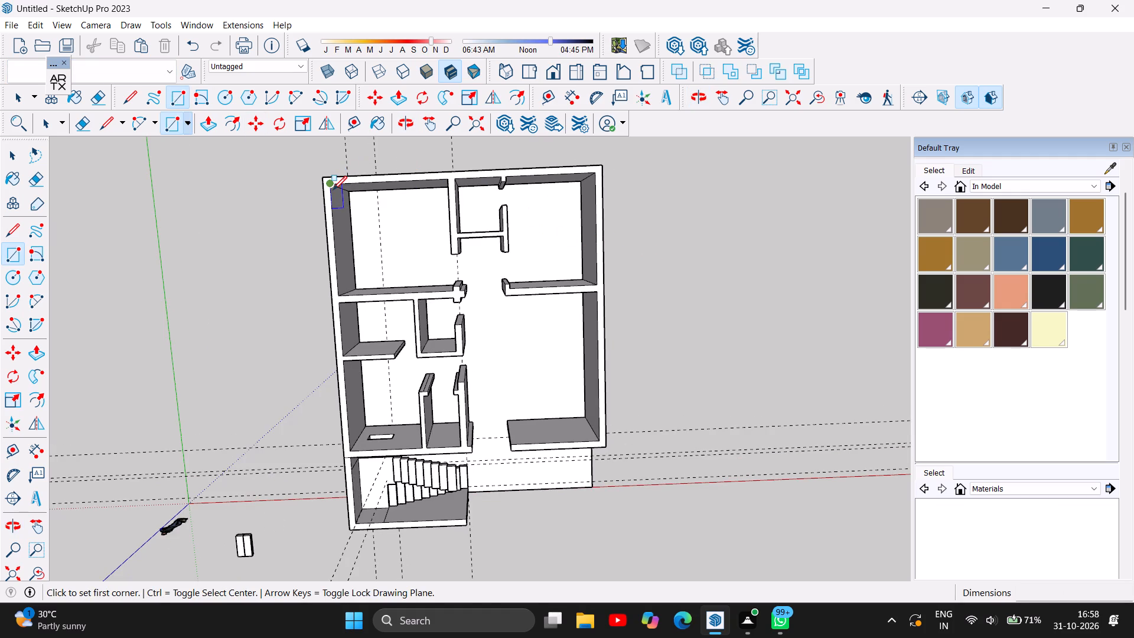
pyautogui.click(333, 189)
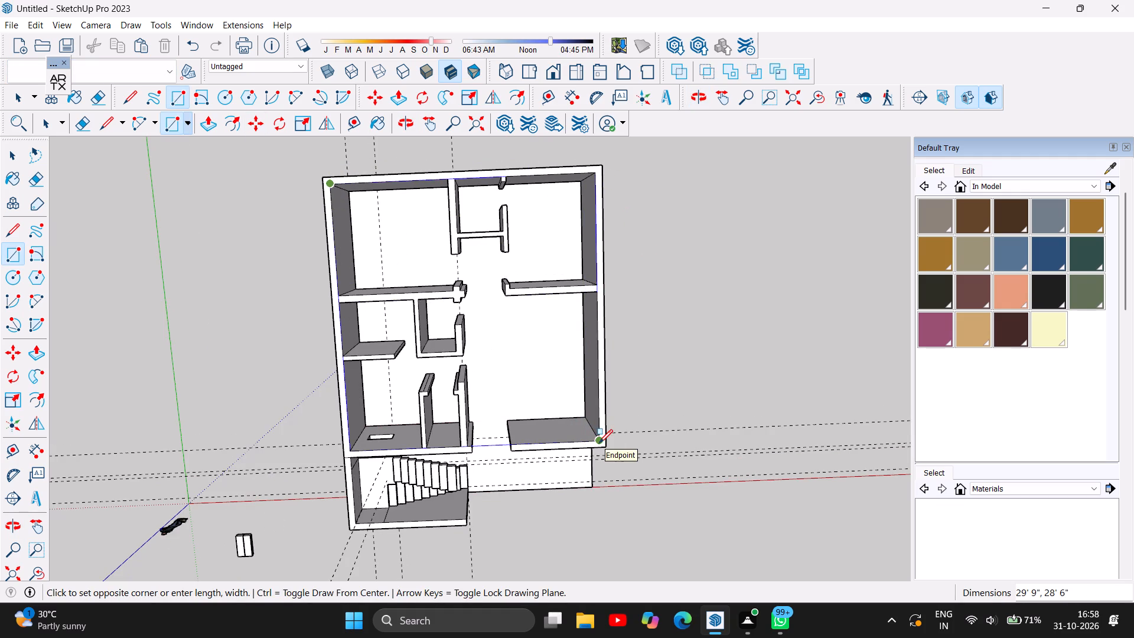
pyautogui.press('Escape')
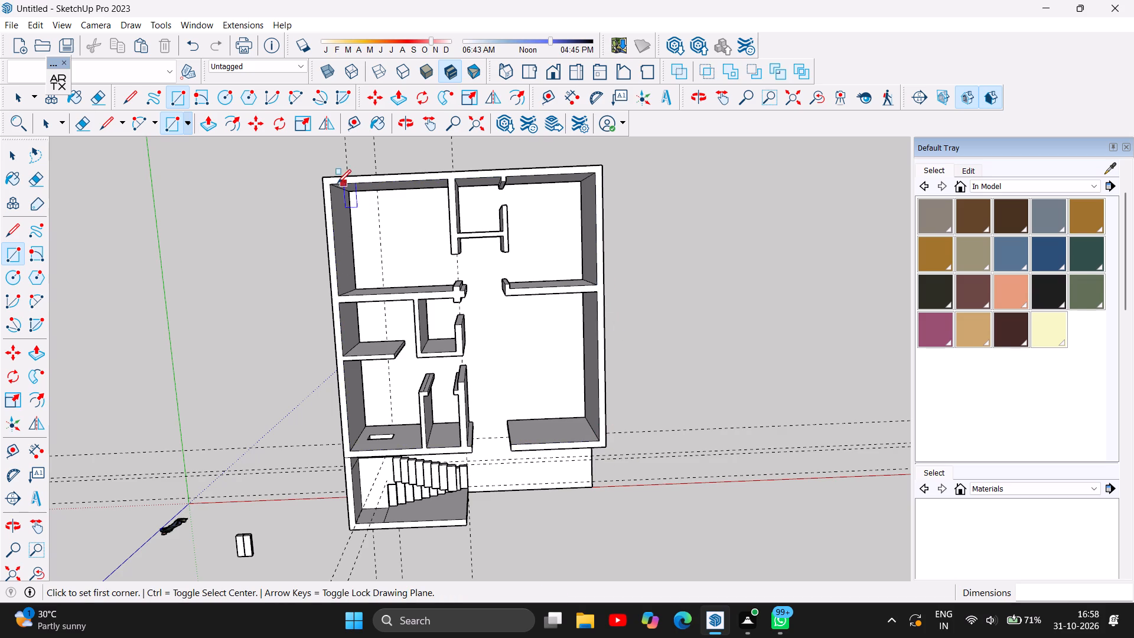
pyautogui.click(321, 178)
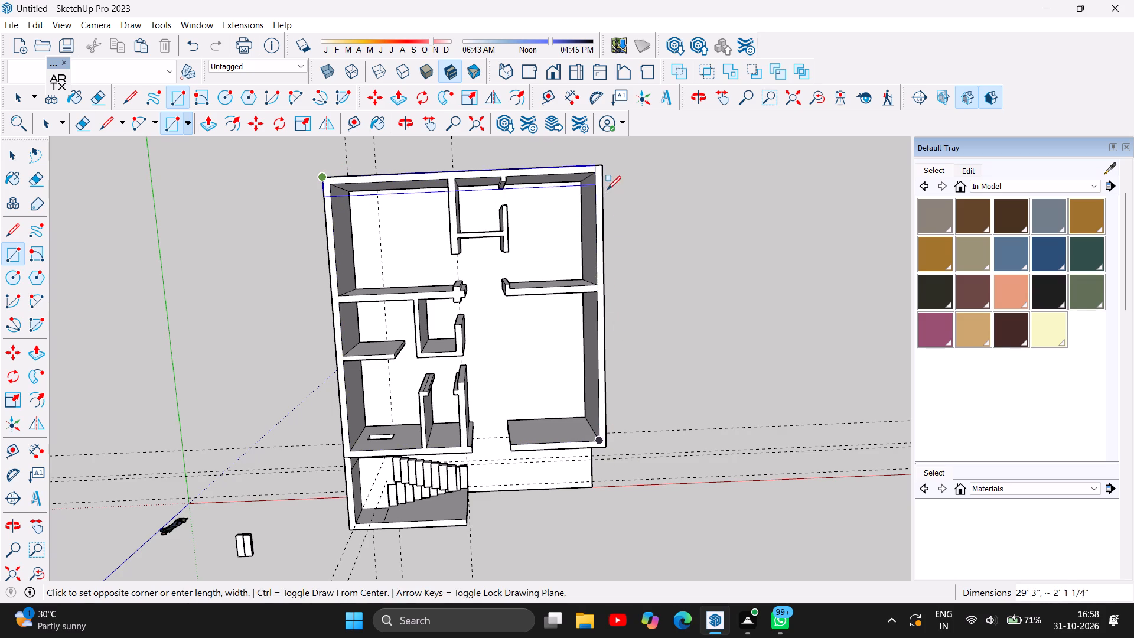
pyautogui.click(608, 448)
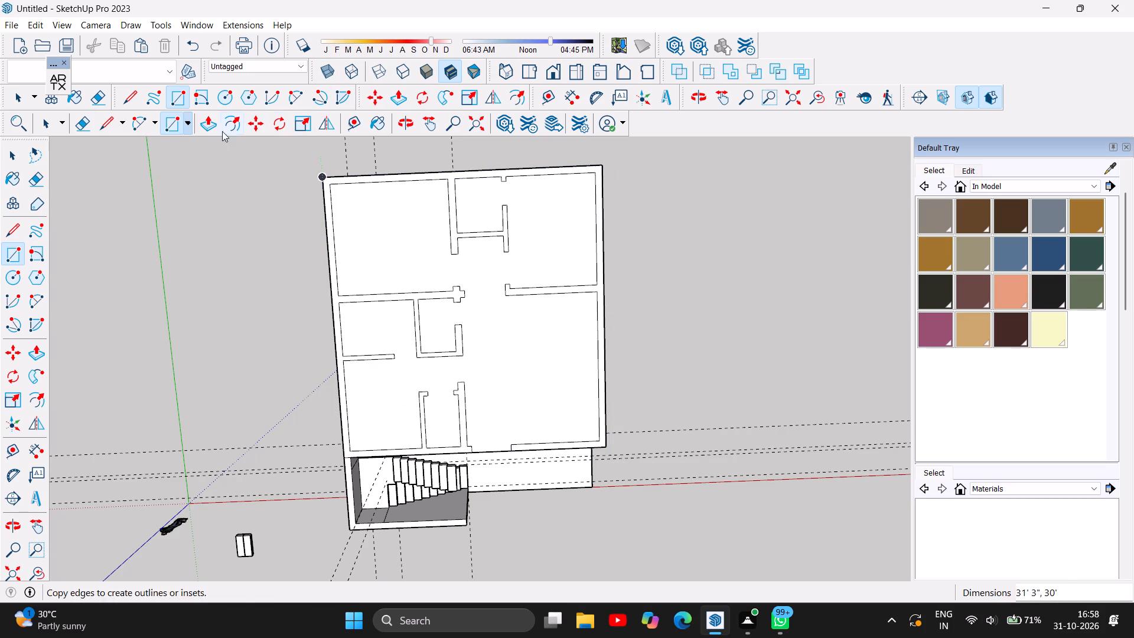
# Extrude both the roof face over the rooms and the wall-top outline face upward by 5" to form the slab.
pyautogui.click(209, 123)
pyautogui.click(367, 255)
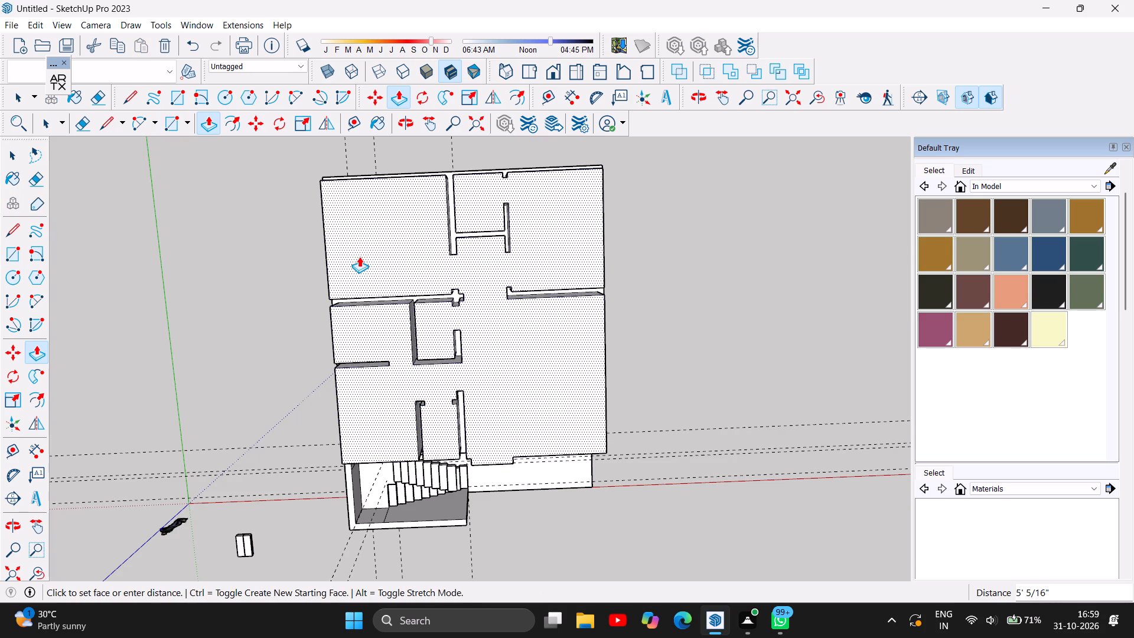
pyautogui.press('5')
pyautogui.press('Return')
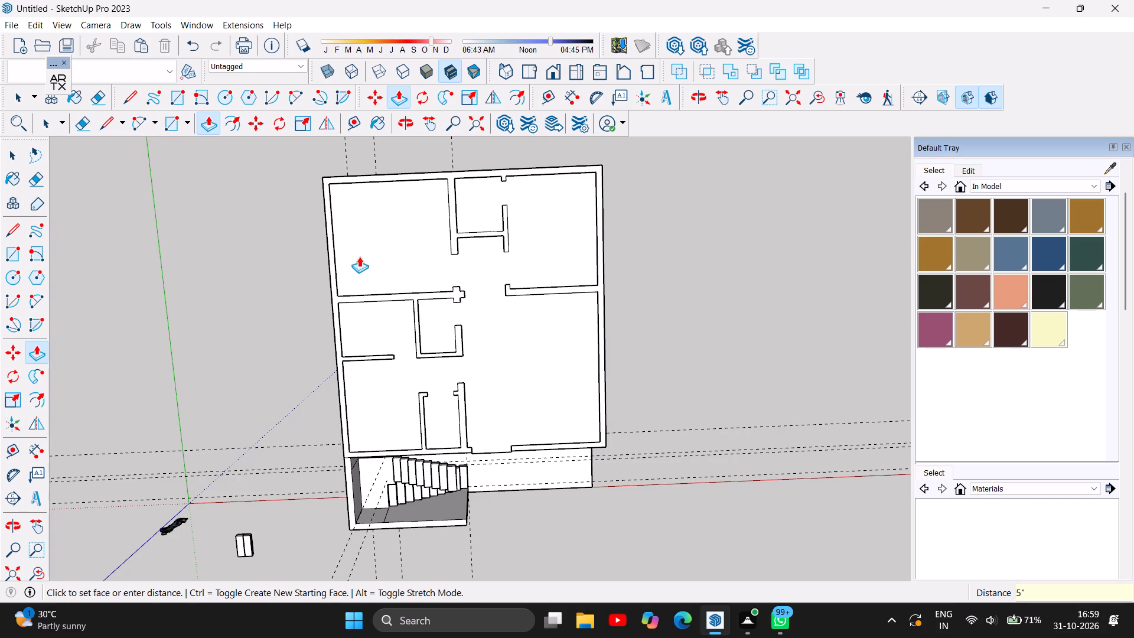
pyautogui.click(336, 296)
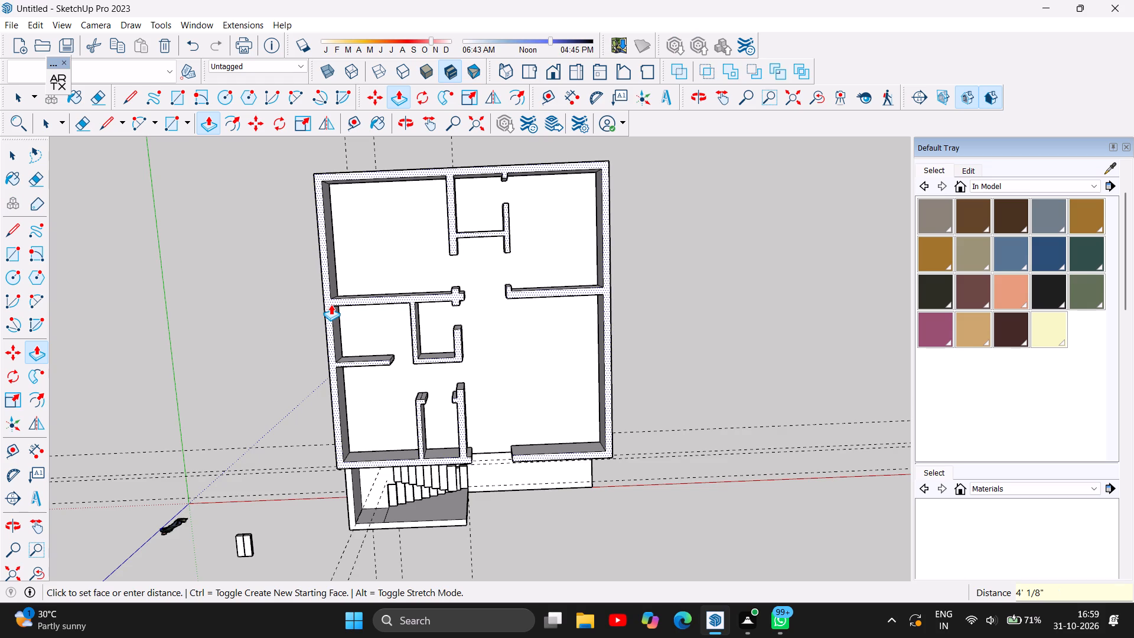
pyautogui.press('5')
pyautogui.press('Return')
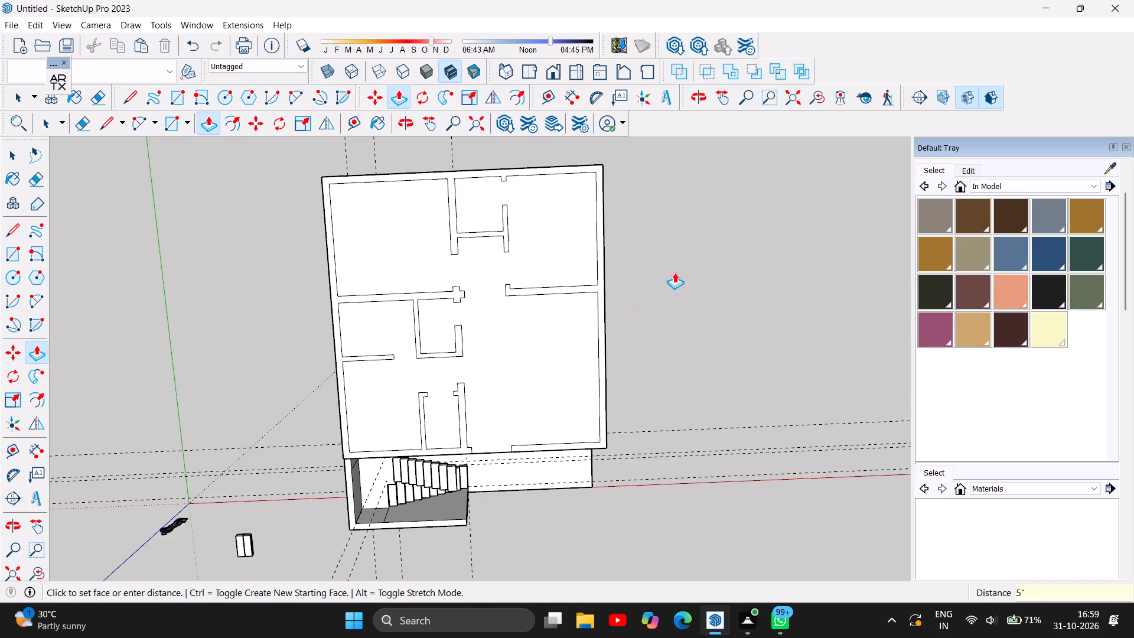
# Examine the new roof slab from several sides, especially where its edge meets the top steps of the staircase.
pyautogui.scroll(-2, 674, 272)
pyautogui.click(398, 125)
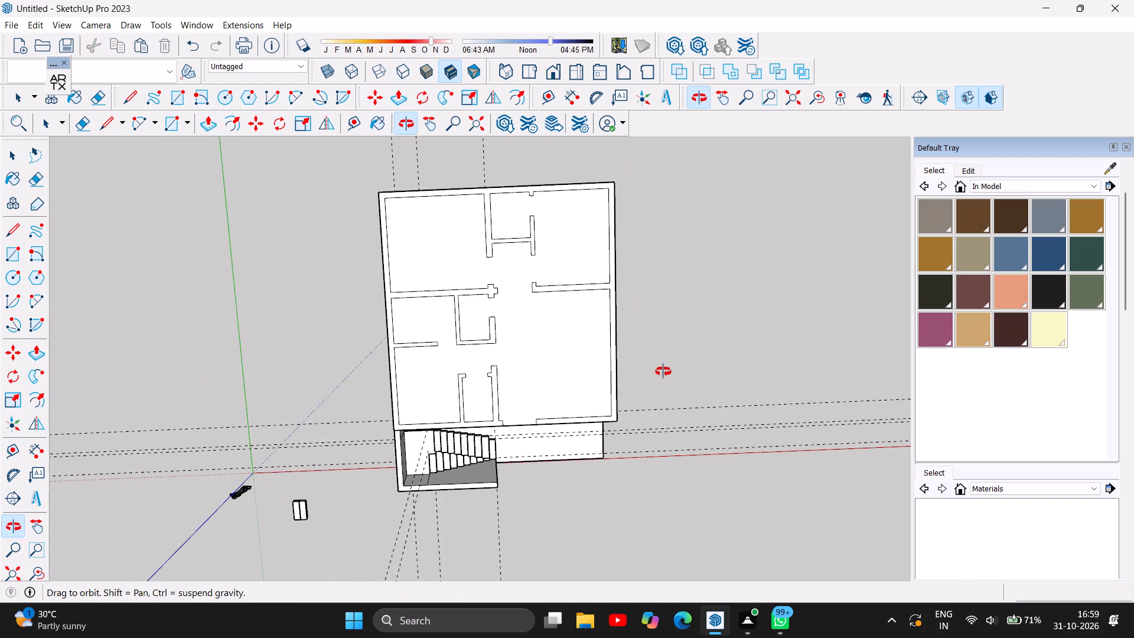
pyautogui.moveTo(662, 370); pyautogui.dragTo(574, 259)
pyautogui.click(574, 259)
pyautogui.moveTo(675, 466); pyautogui.dragTo(563, 301)
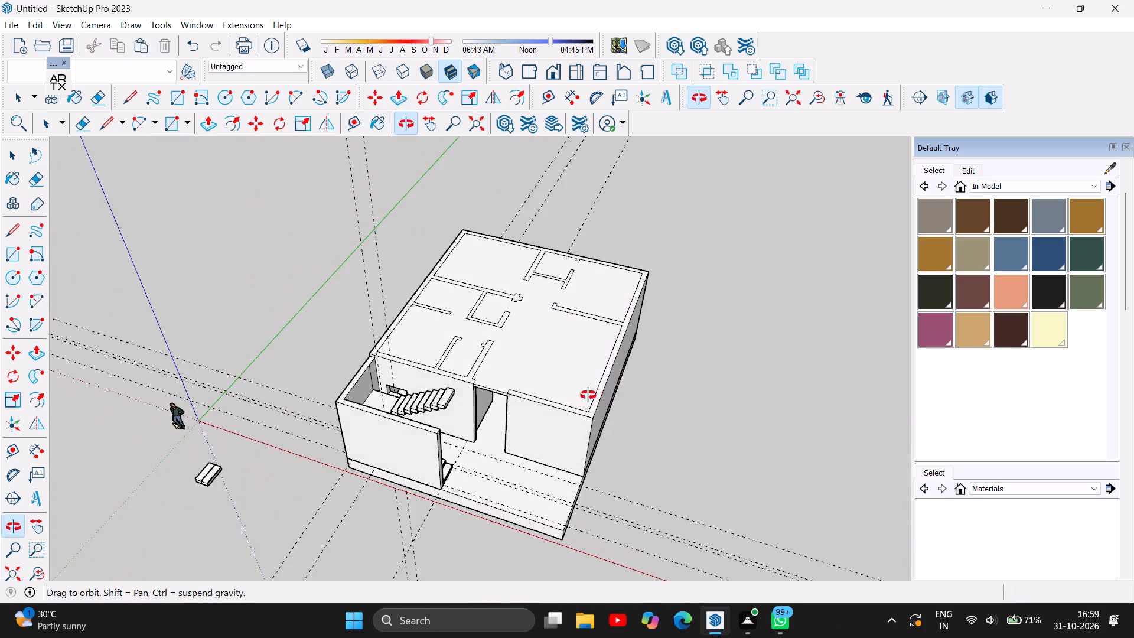
pyautogui.moveTo(583, 404); pyautogui.dragTo(604, 249)
pyautogui.moveTo(494, 354); pyautogui.dragTo(536, 318)
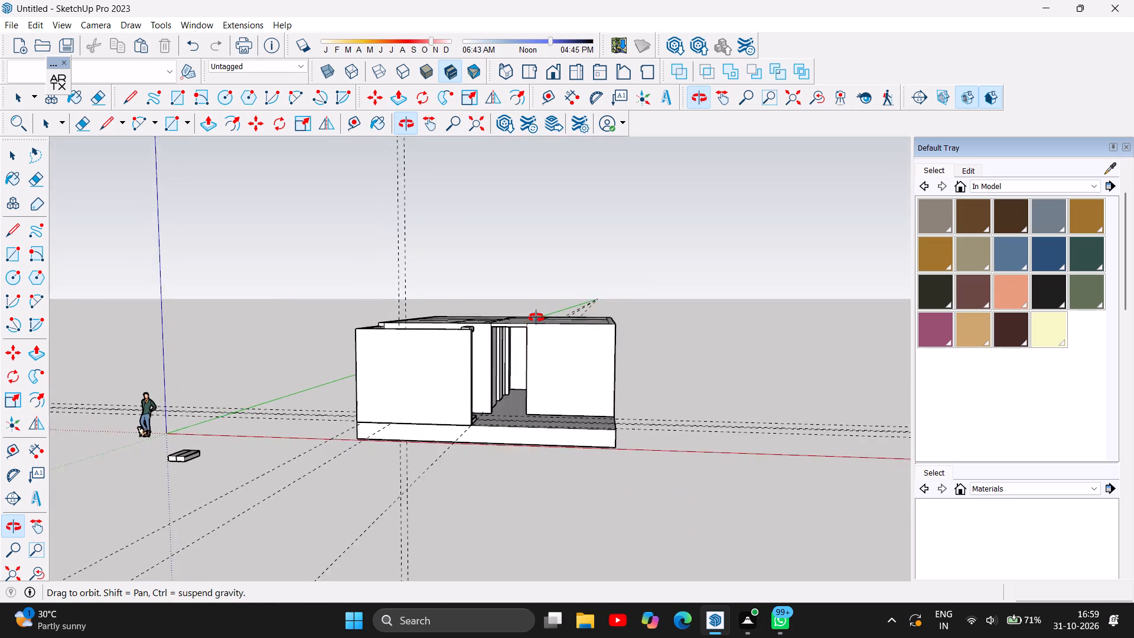
pyautogui.moveTo(536, 318); pyautogui.dragTo(634, 324)
pyautogui.moveTo(565, 342); pyautogui.dragTo(510, 362)
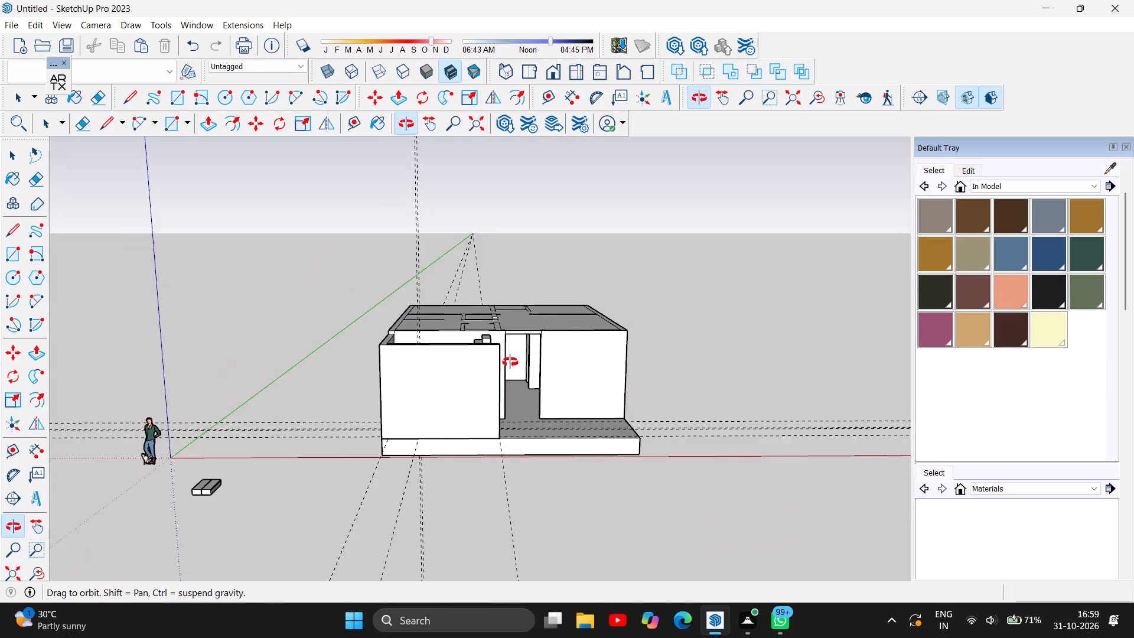
pyautogui.moveTo(510, 362); pyautogui.dragTo(281, 370)
pyautogui.scroll(3, 490, 337)
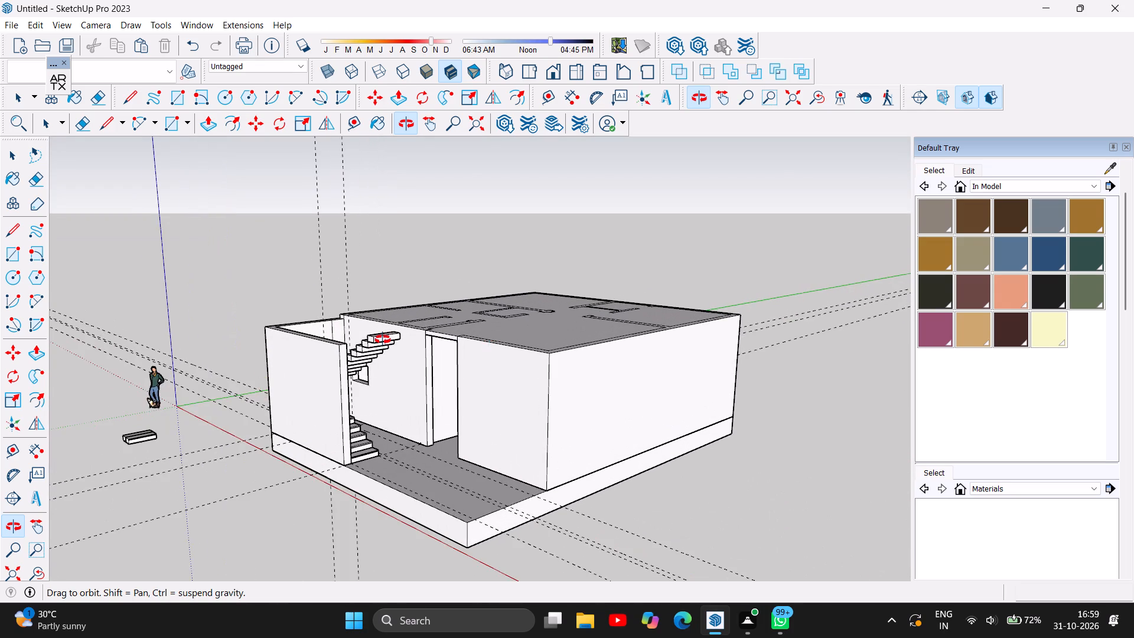
pyautogui.scroll(8, 383, 340)
pyautogui.moveTo(409, 322); pyautogui.dragTo(493, 327)
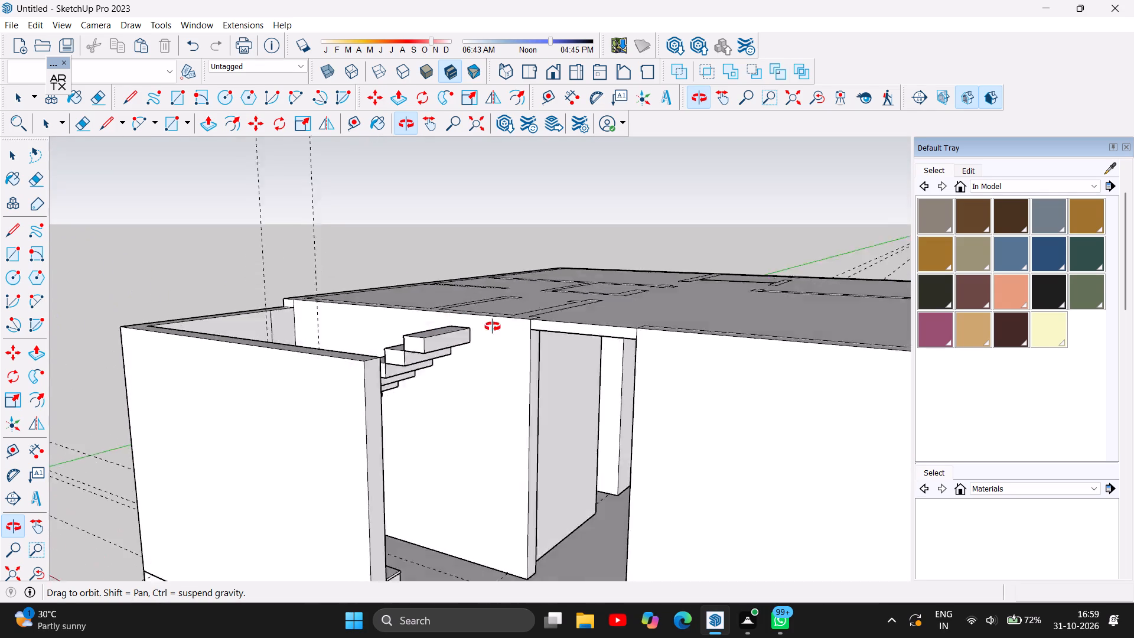
pyautogui.moveTo(493, 327); pyautogui.dragTo(653, 347)
pyautogui.scroll(4, 654, 347)
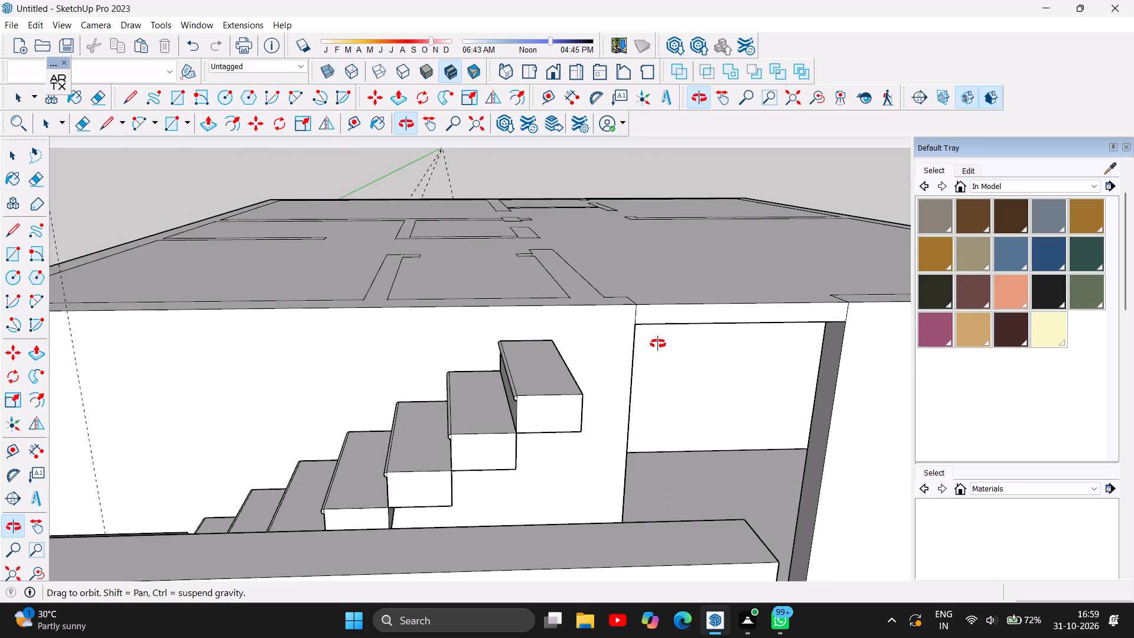
pyautogui.scroll(2, 658, 343)
pyautogui.scroll(1, 558, 320)
pyautogui.scroll(-1, 539, 320)
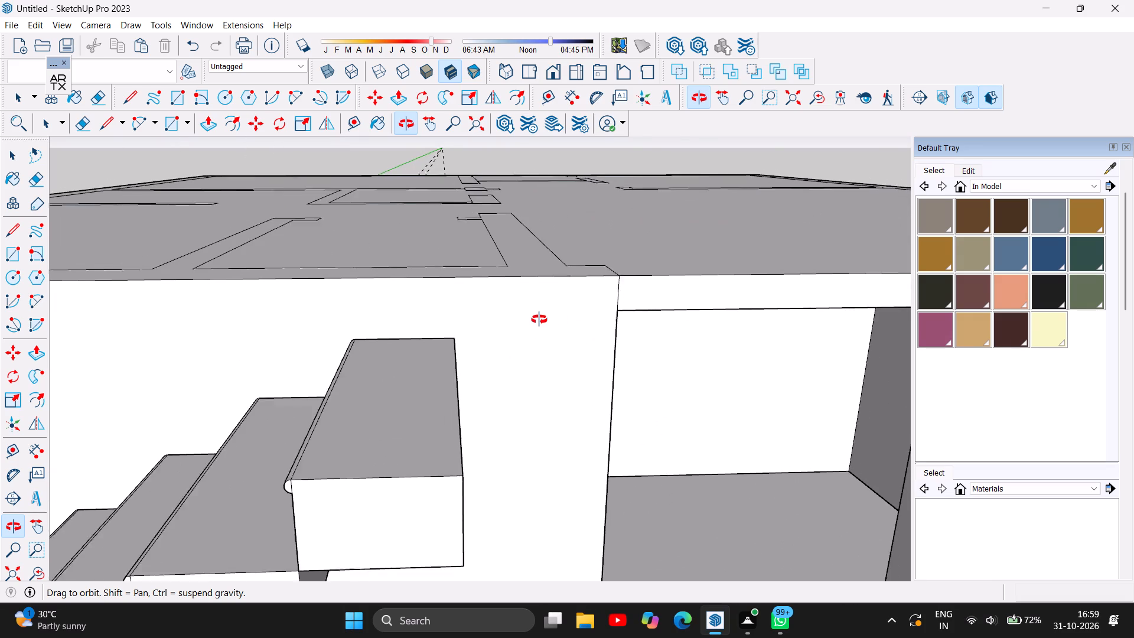
pyautogui.scroll(-5, 539, 320)
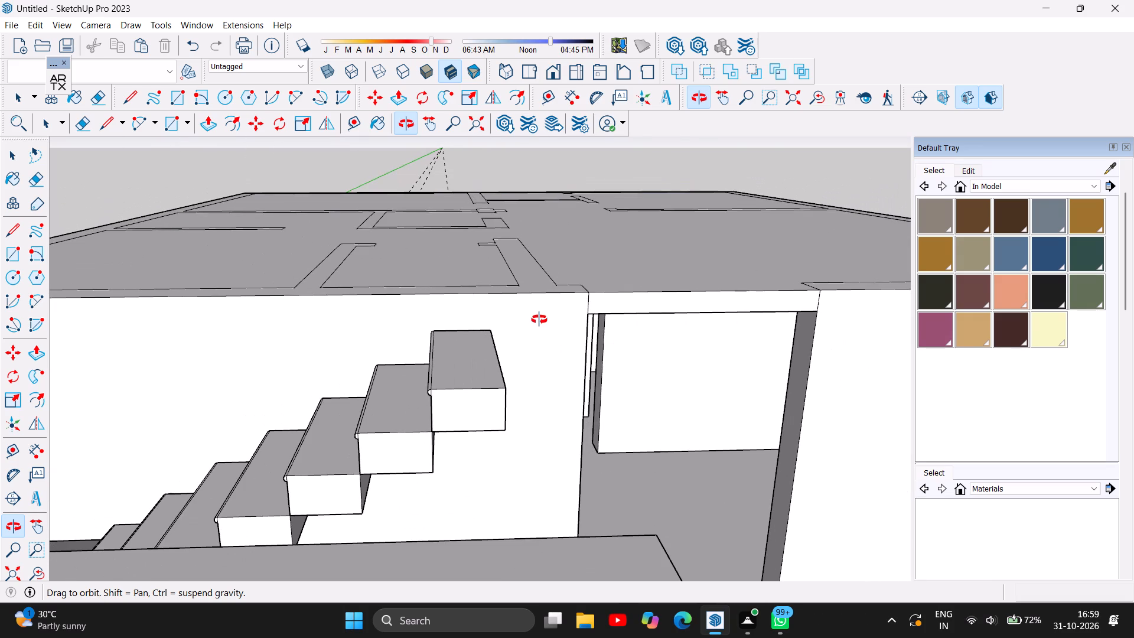
pyautogui.scroll(-3, 539, 320)
pyautogui.scroll(2, 539, 320)
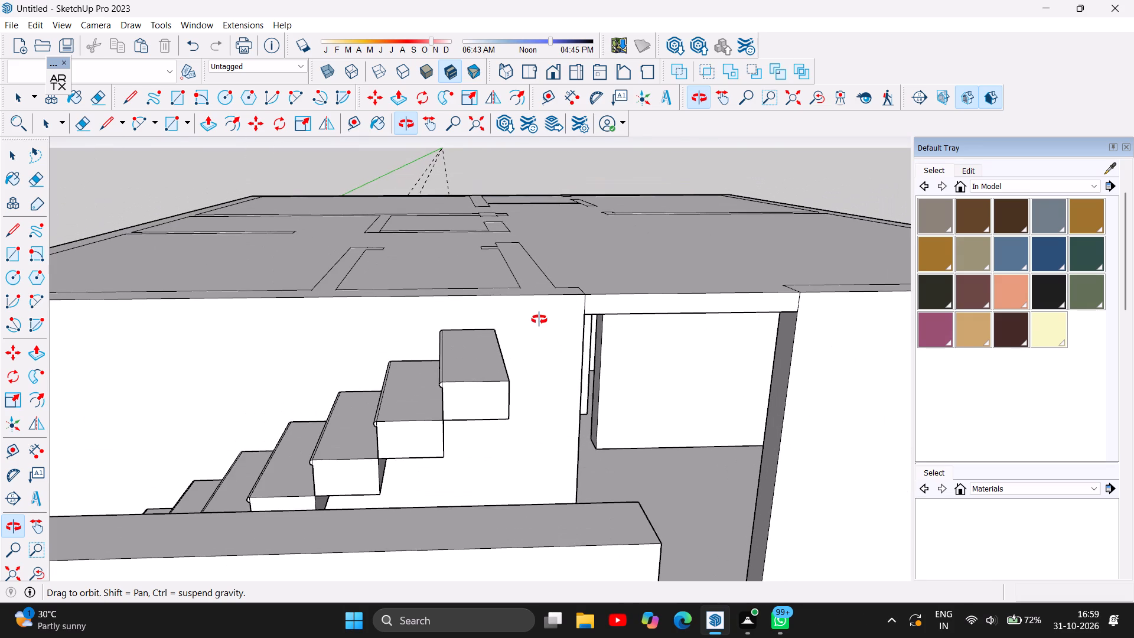
pyautogui.scroll(1, 539, 320)
pyautogui.scroll(-3, 539, 320)
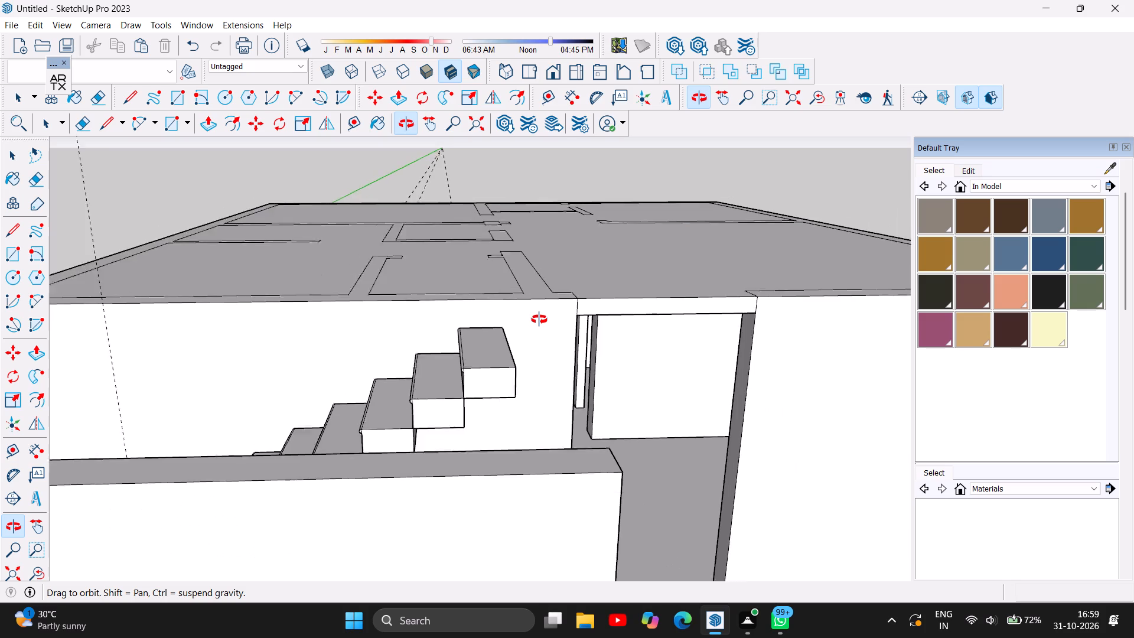
pyautogui.scroll(-9, 539, 320)
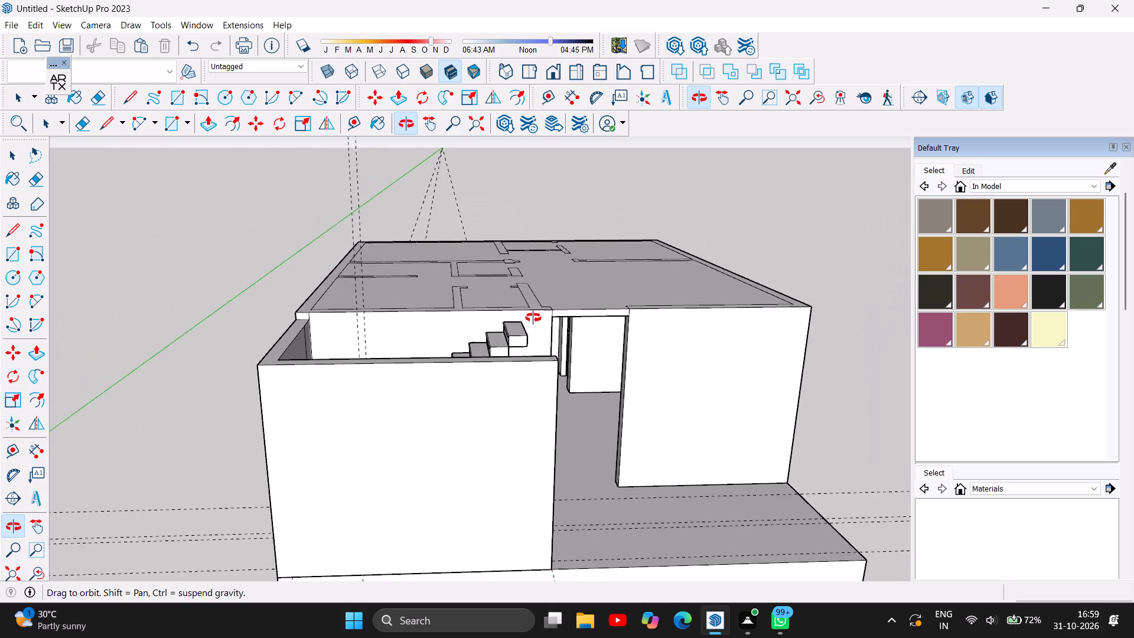
pyautogui.scroll(-3, 533, 318)
# Examine the front entrance opening and the underside of the roof slab above it.
pyautogui.moveTo(598, 372); pyautogui.dragTo(529, 372)
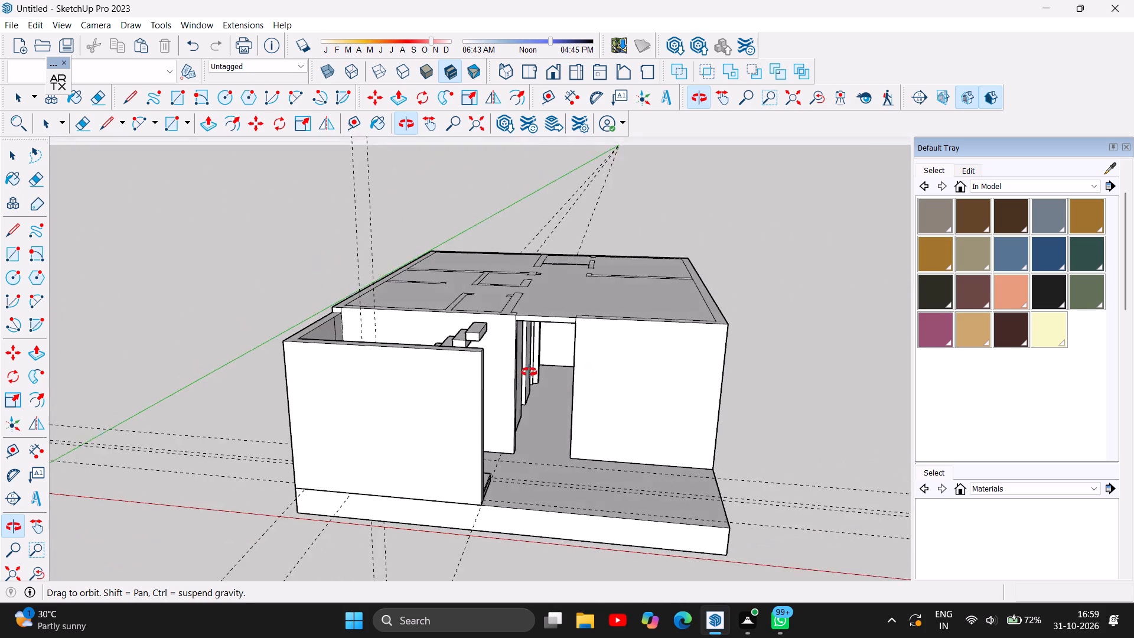
pyautogui.moveTo(529, 372); pyautogui.dragTo(420, 345)
pyautogui.moveTo(416, 344); pyautogui.dragTo(439, 325)
pyautogui.click(409, 276)
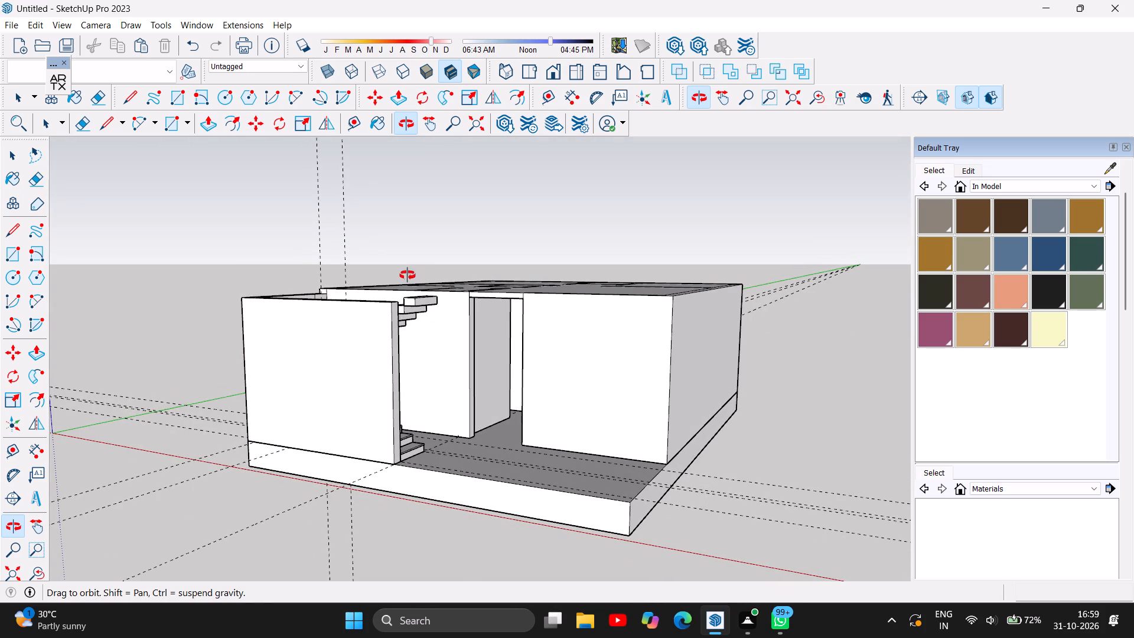
pyautogui.moveTo(485, 340); pyautogui.dragTo(339, 295)
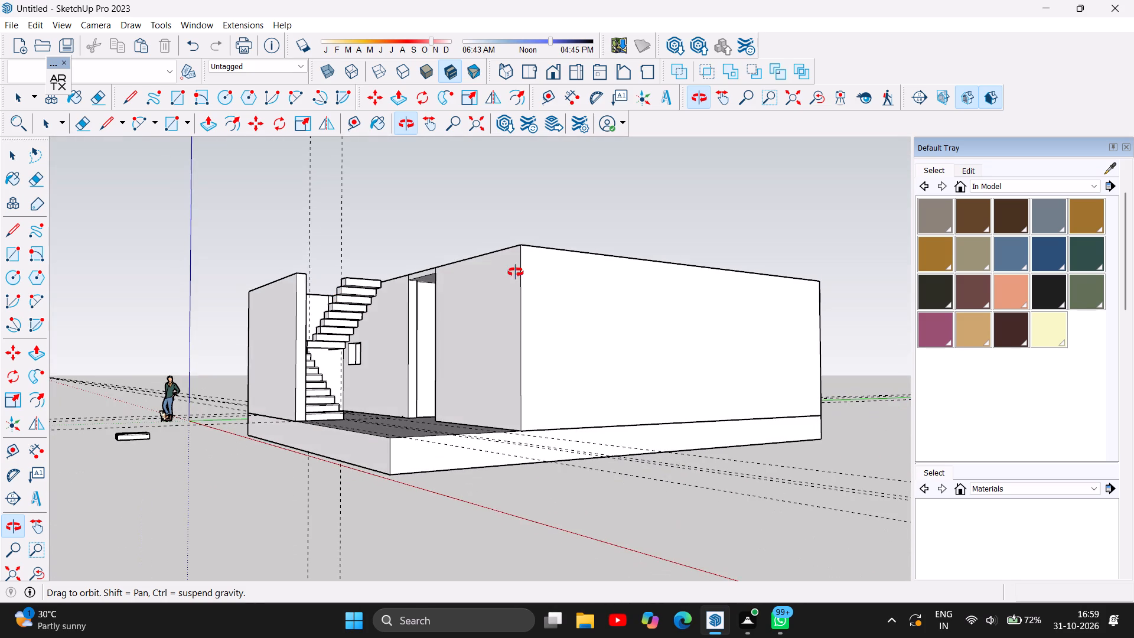
pyautogui.scroll(9, 432, 279)
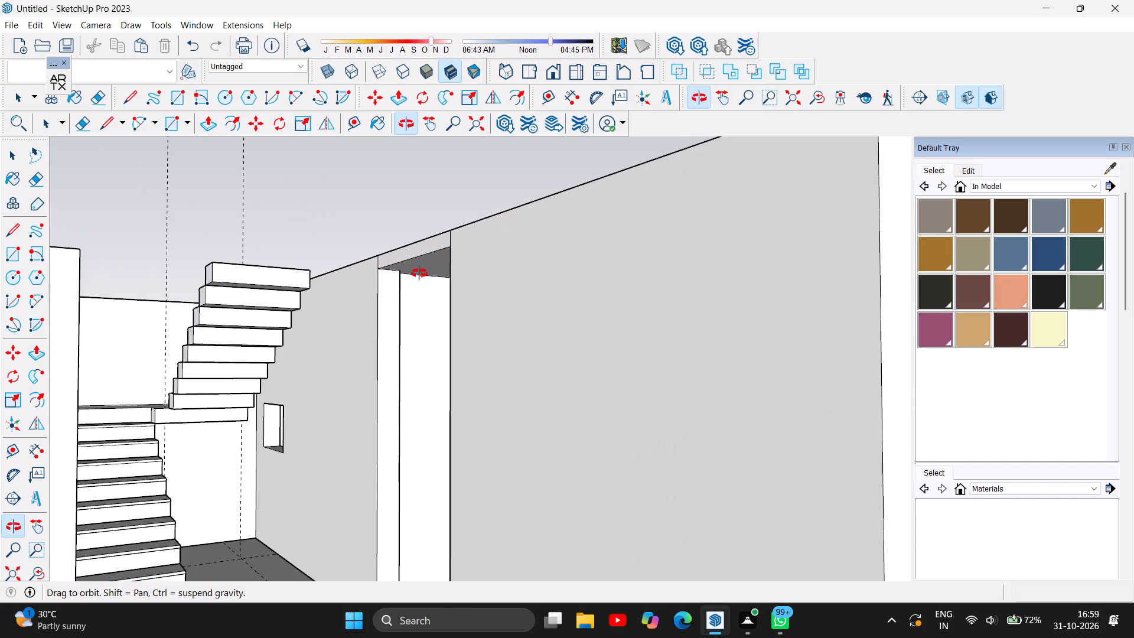
pyautogui.scroll(7, 419, 274)
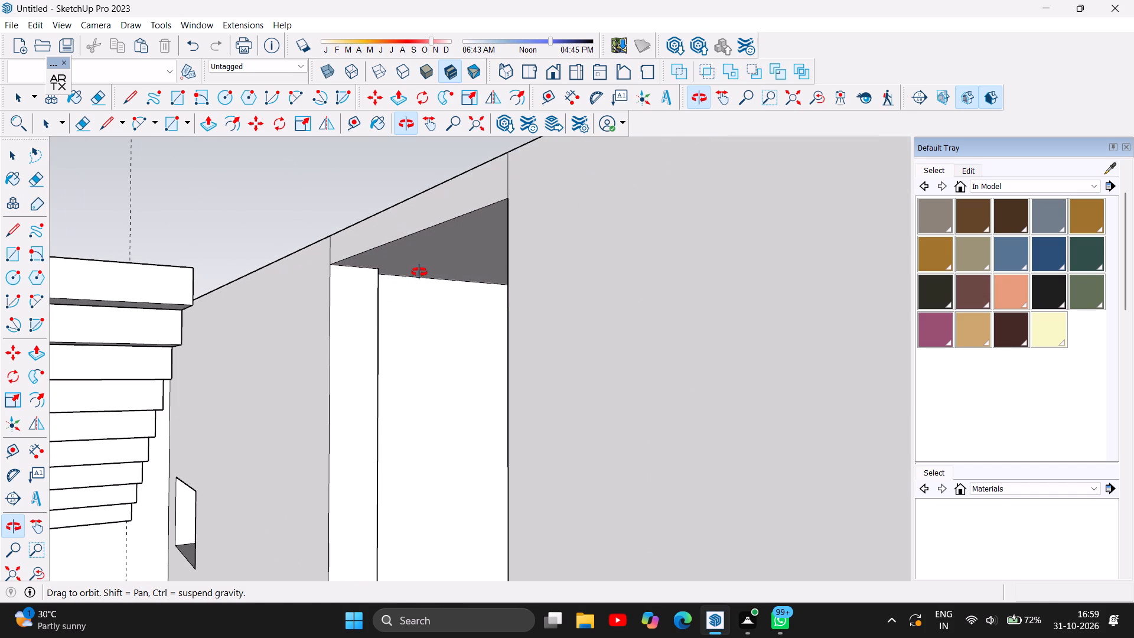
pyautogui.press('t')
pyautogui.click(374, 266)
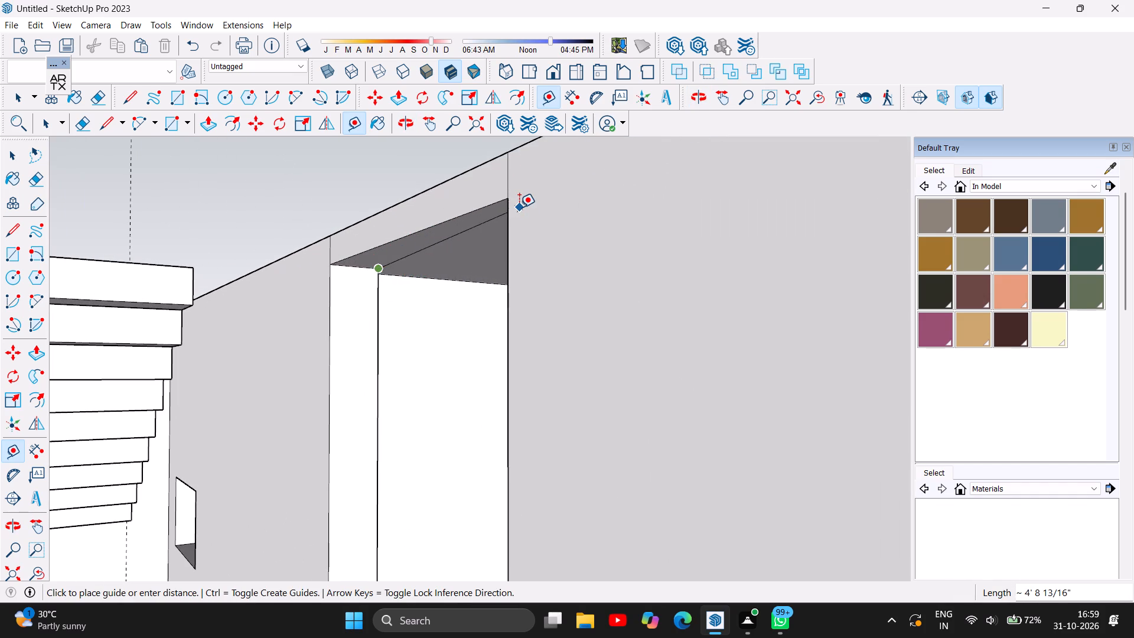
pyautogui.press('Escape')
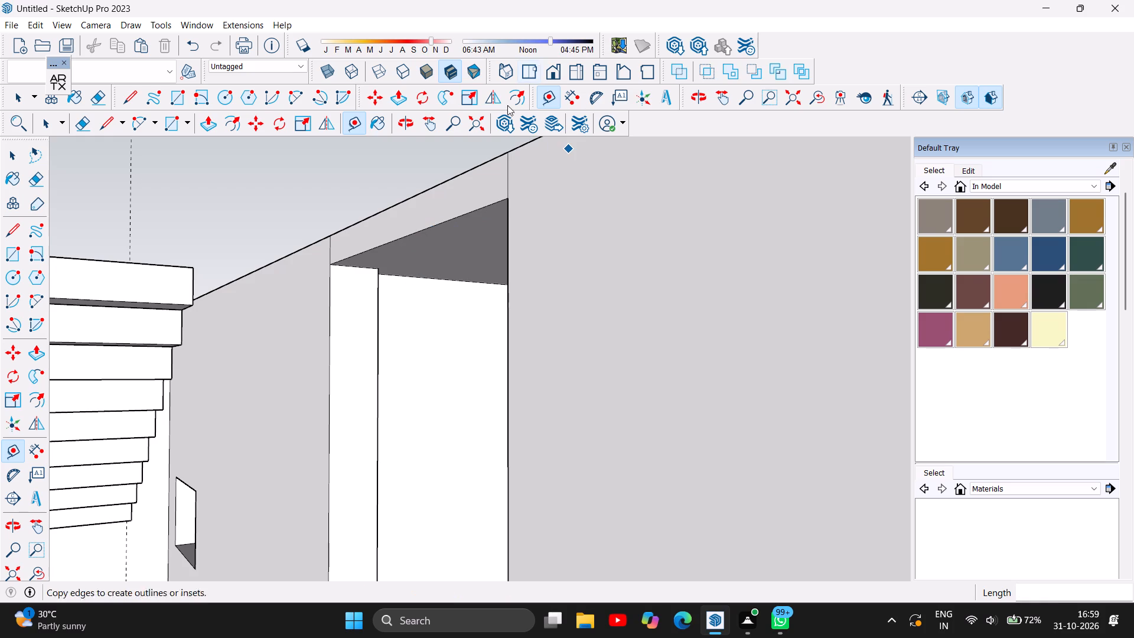
# Inspect the height relation between the staircase's top steps, the entrance opening and the roof slab.
pyautogui.click(400, 125)
pyautogui.moveTo(401, 275); pyautogui.dragTo(550, 279)
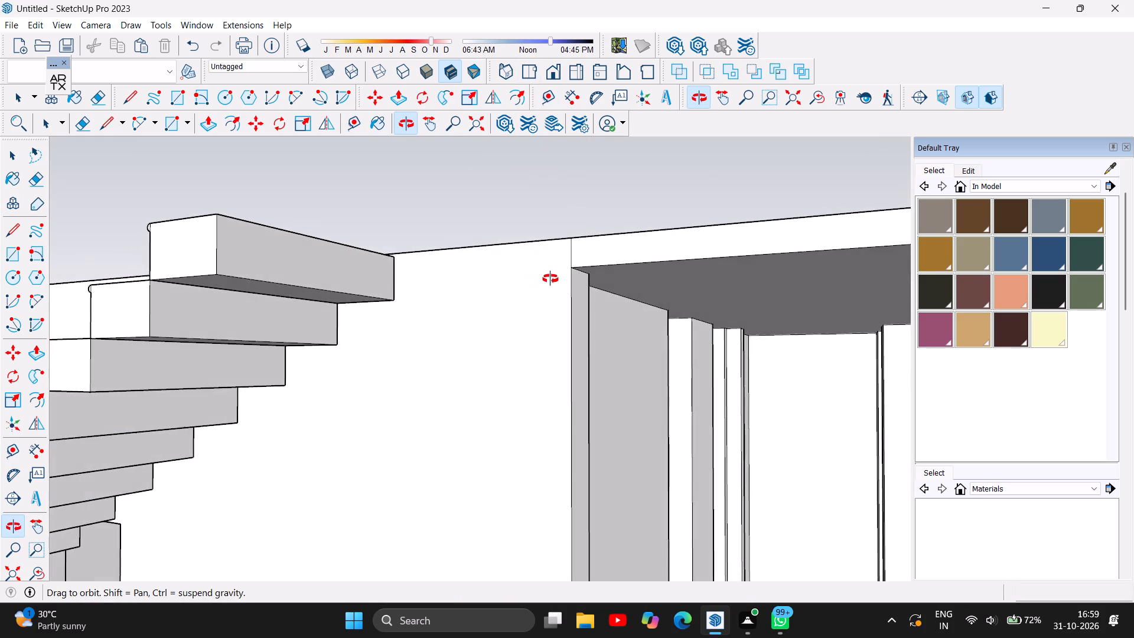
pyautogui.scroll(-7, 558, 320)
pyautogui.moveTo(630, 398); pyautogui.dragTo(690, 399)
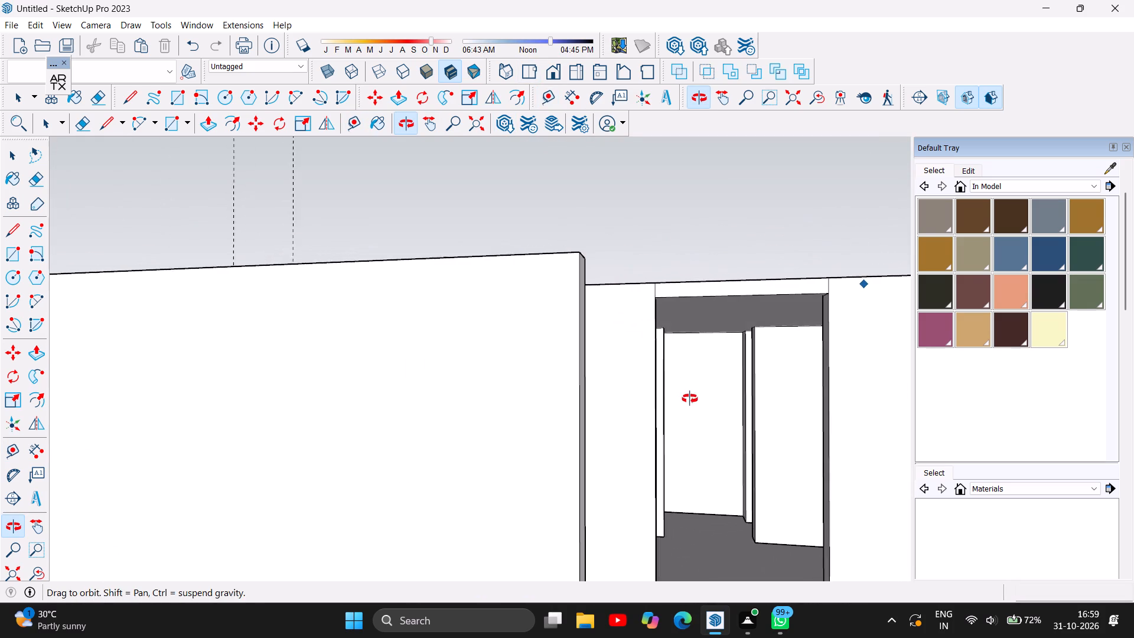
pyautogui.moveTo(690, 399); pyautogui.dragTo(672, 403)
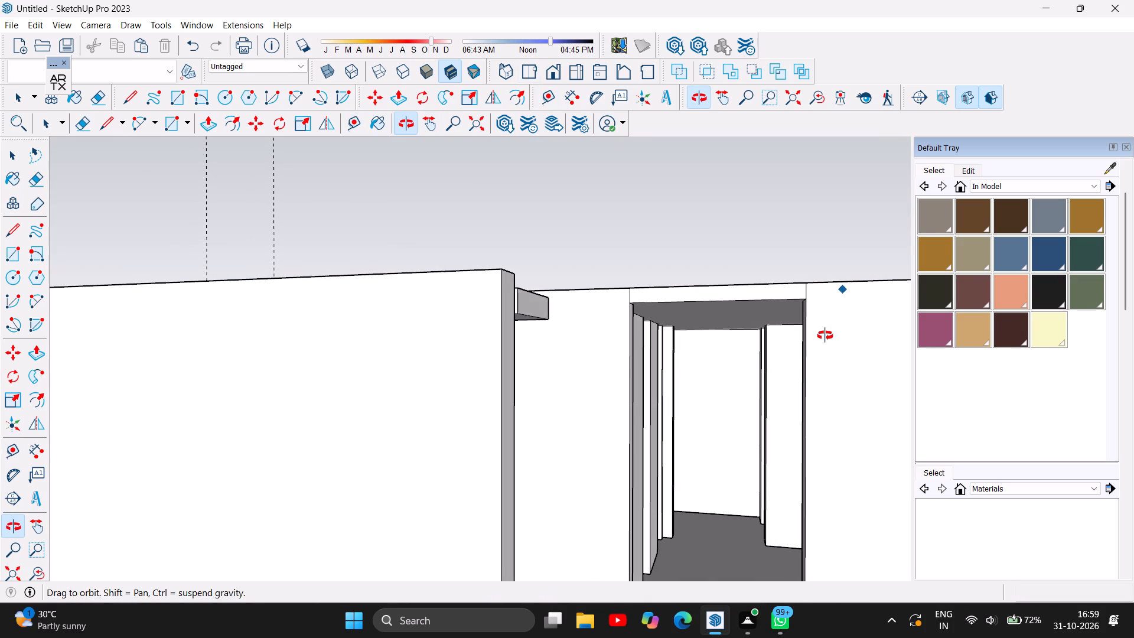
pyautogui.scroll(5, 829, 330)
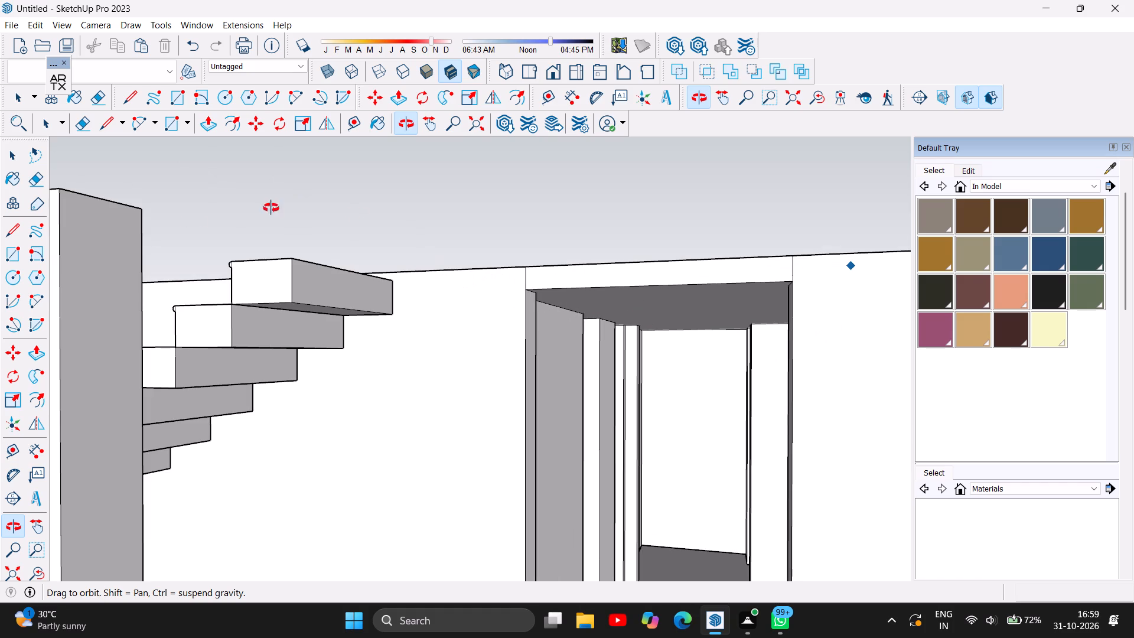
# Draw a 4' 6" line across the head of the entrance opening, separating a wall-thickness strip on the slab's underside.
pyautogui.click(14, 154)
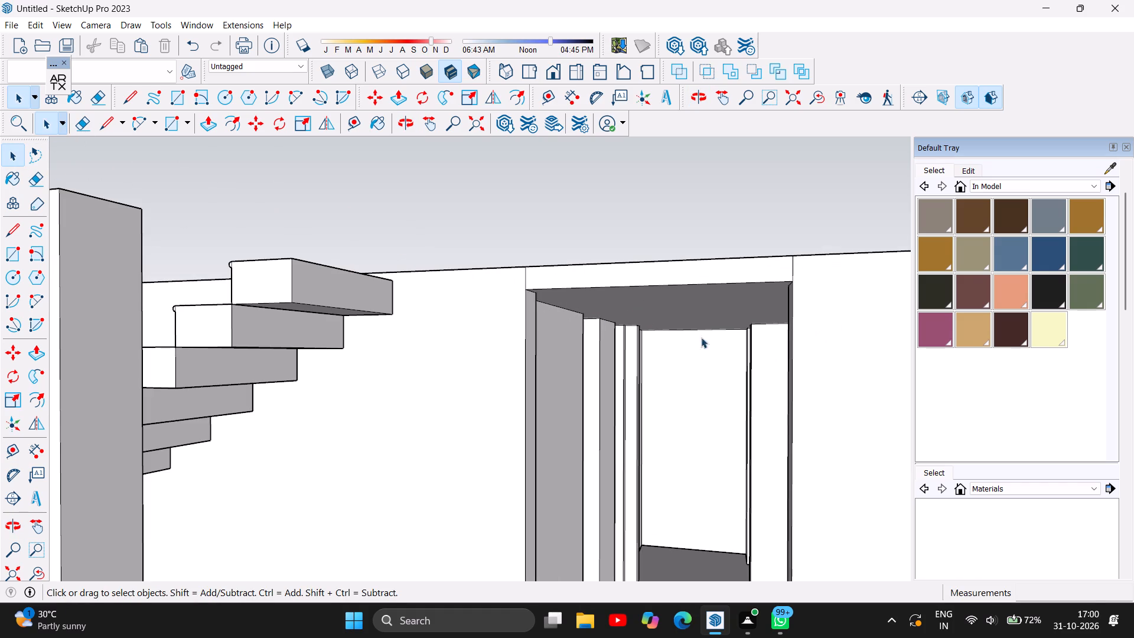
pyautogui.click(128, 104)
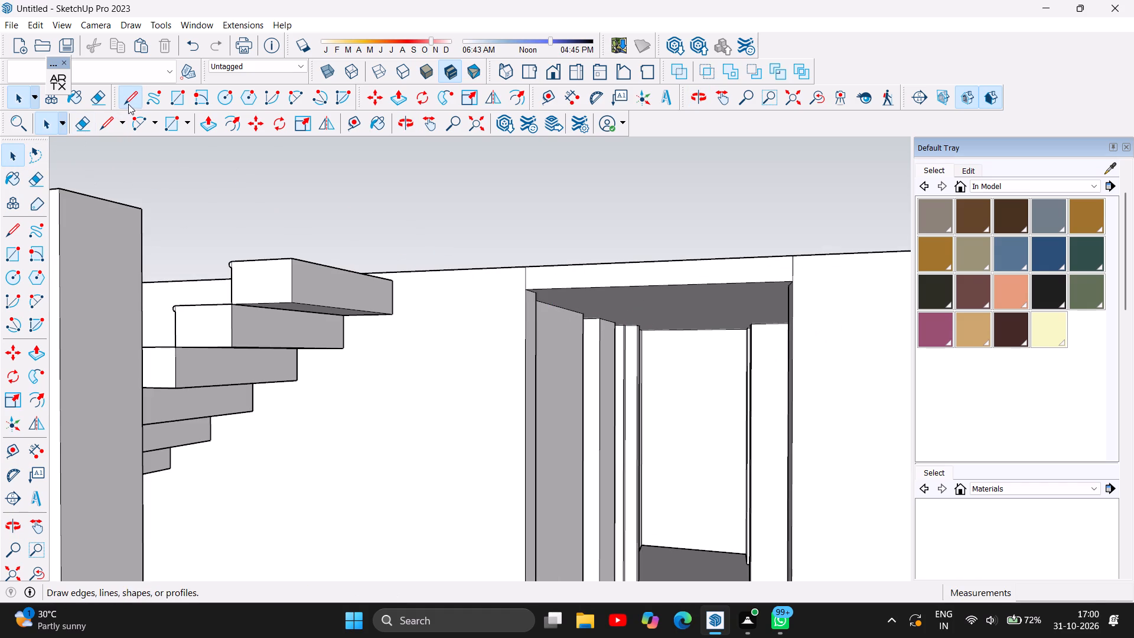
pyautogui.click(538, 296)
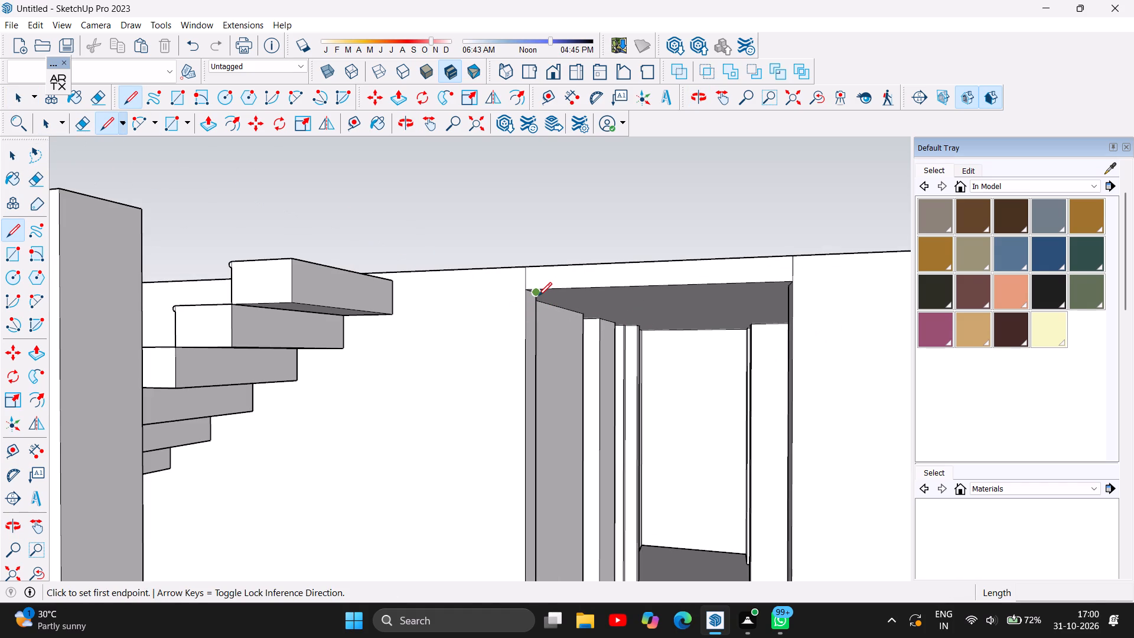
pyautogui.click(787, 288)
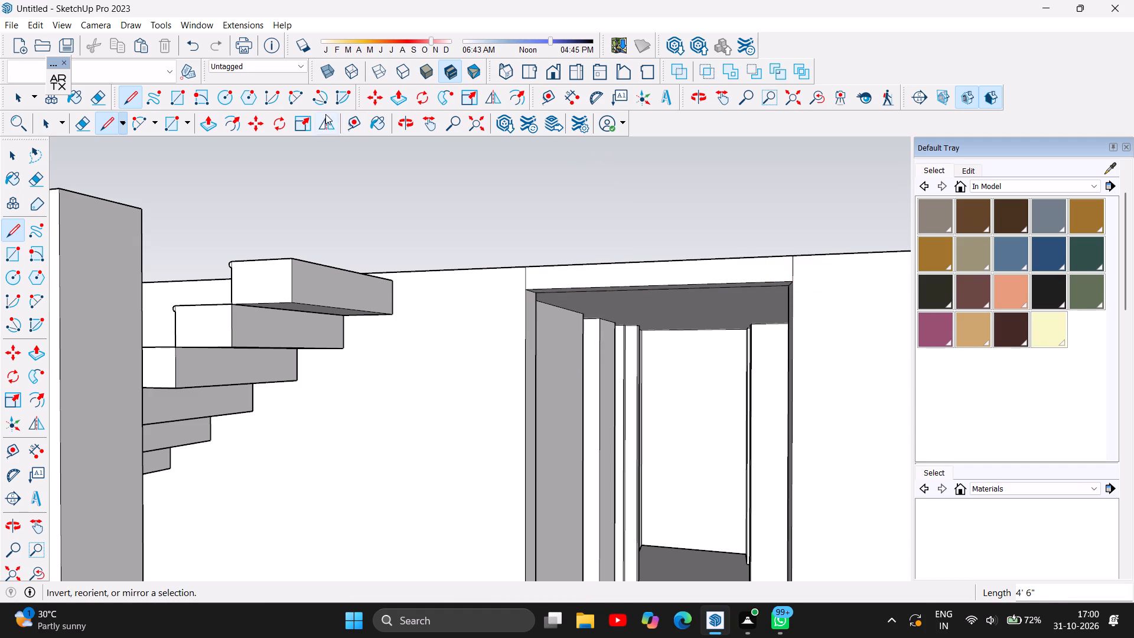
# Push/Pull the strip above the entrance opening down 4' to form the lintel wall.
pyautogui.click(213, 128)
pyautogui.scroll(2, 582, 328)
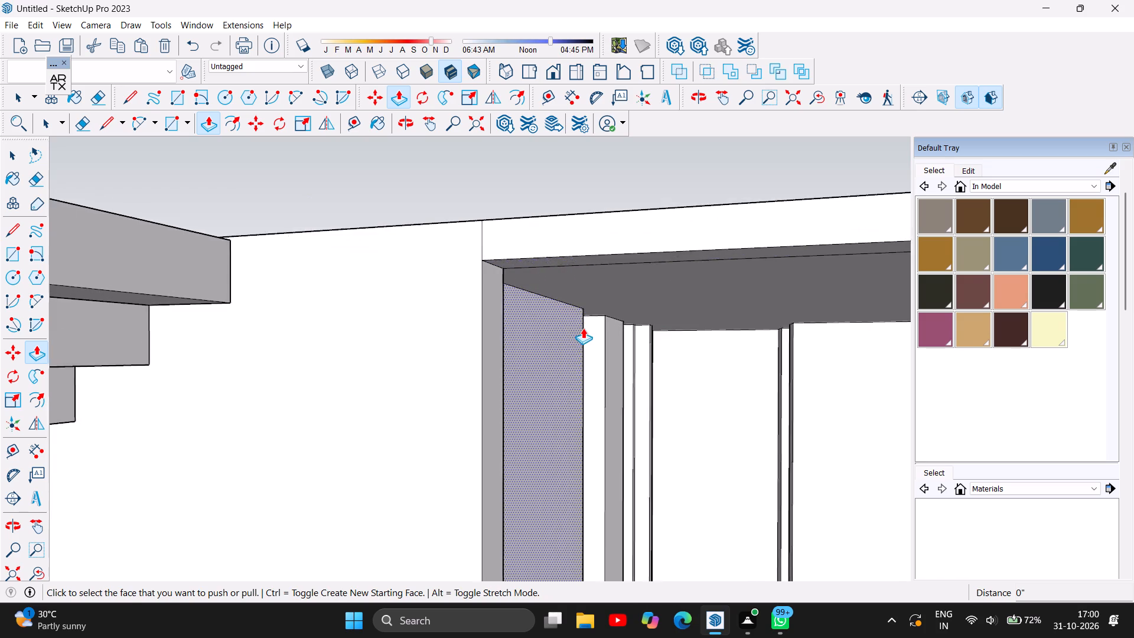
pyautogui.scroll(3, 583, 328)
pyautogui.click(474, 220)
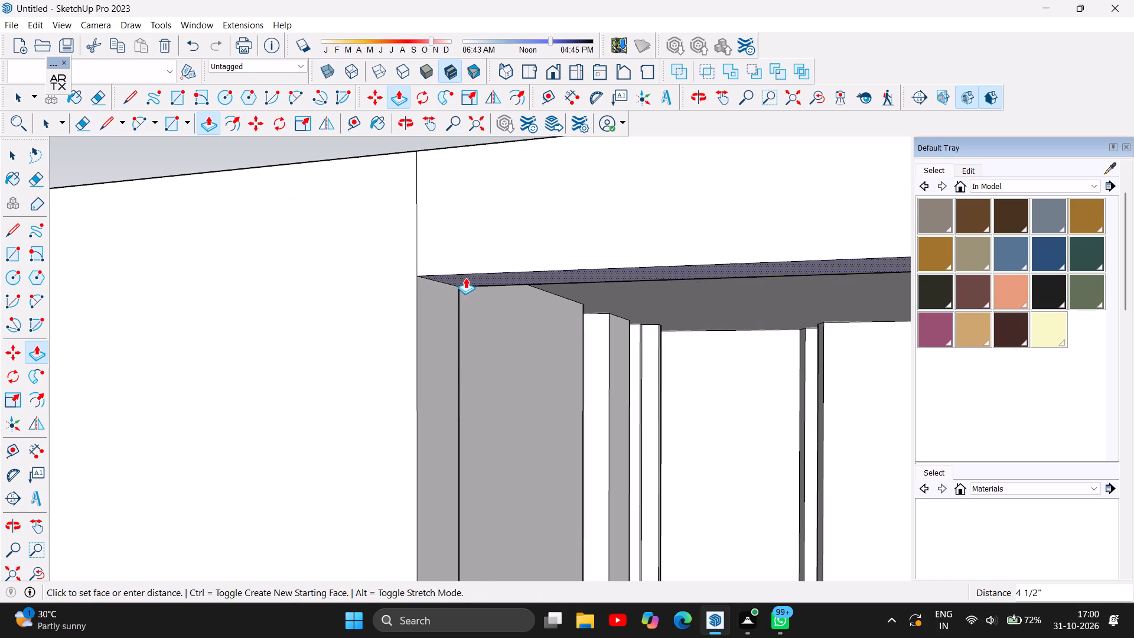
pyautogui.write("4'")
pyautogui.press('Return')
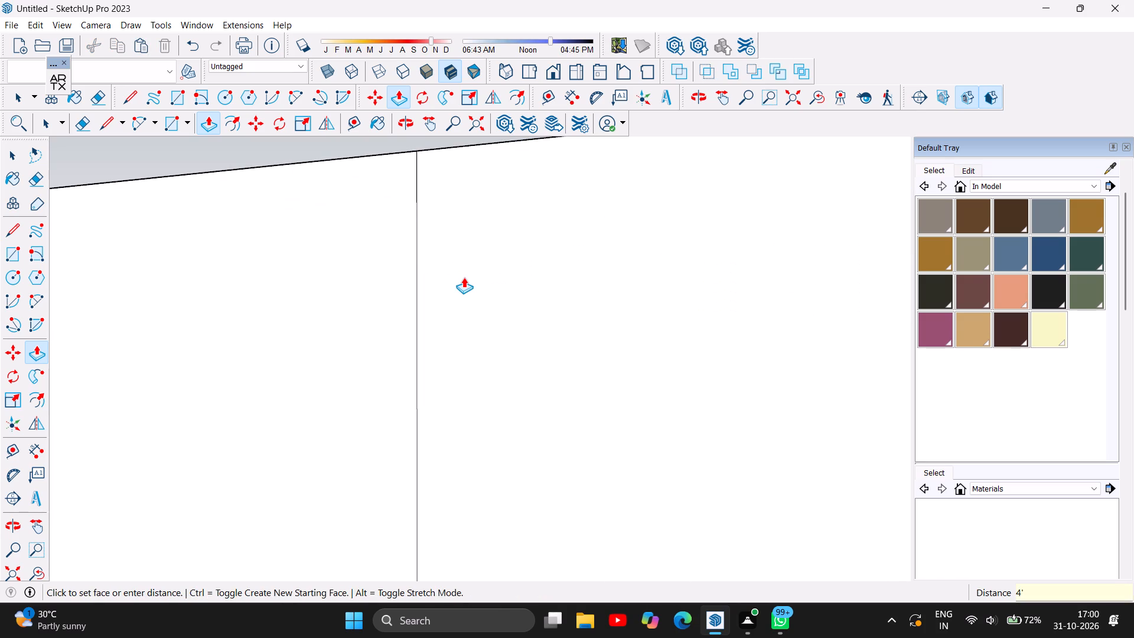
# Examine the whole house from outside and above, checking the entrance lintel against the walls, staircase and roof slab.
pyautogui.scroll(-5, 530, 255)
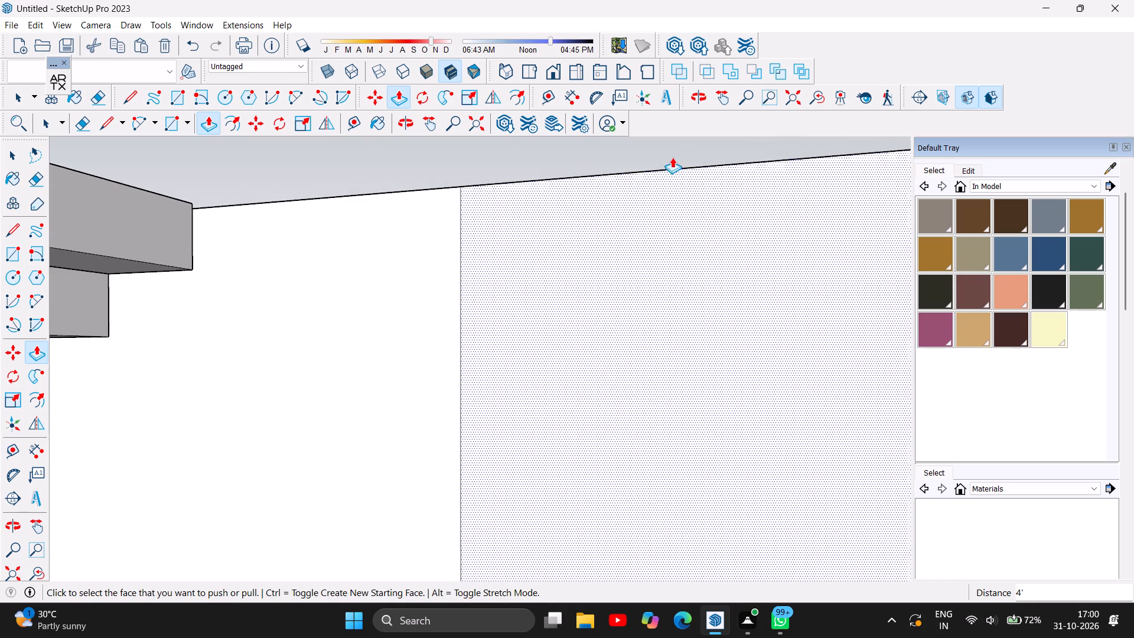
pyautogui.scroll(-4, 672, 157)
pyautogui.scroll(-5, 581, 143)
pyautogui.scroll(-1, 705, 434)
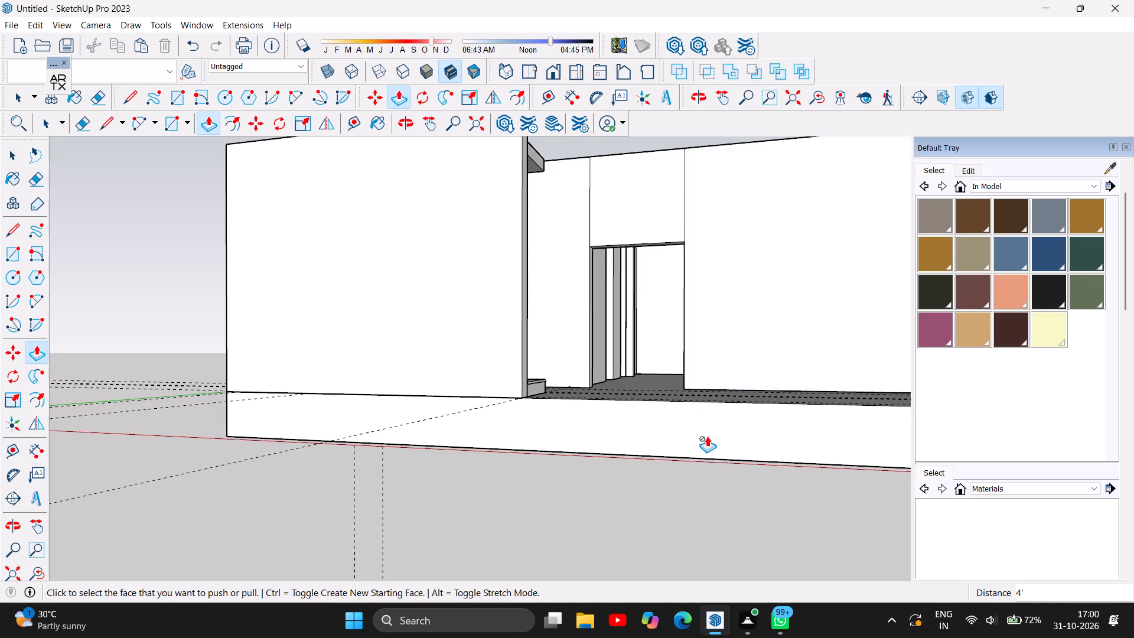
pyautogui.scroll(-5, 707, 436)
pyautogui.scroll(-5, 735, 505)
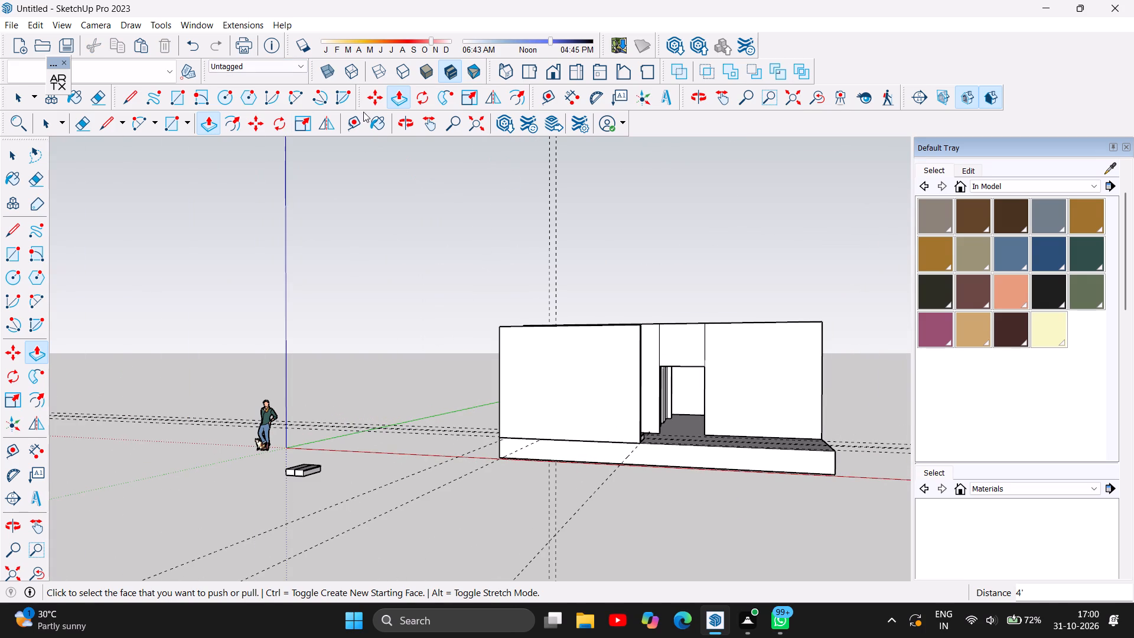
pyautogui.click(400, 119)
pyautogui.moveTo(486, 248); pyautogui.dragTo(539, 297)
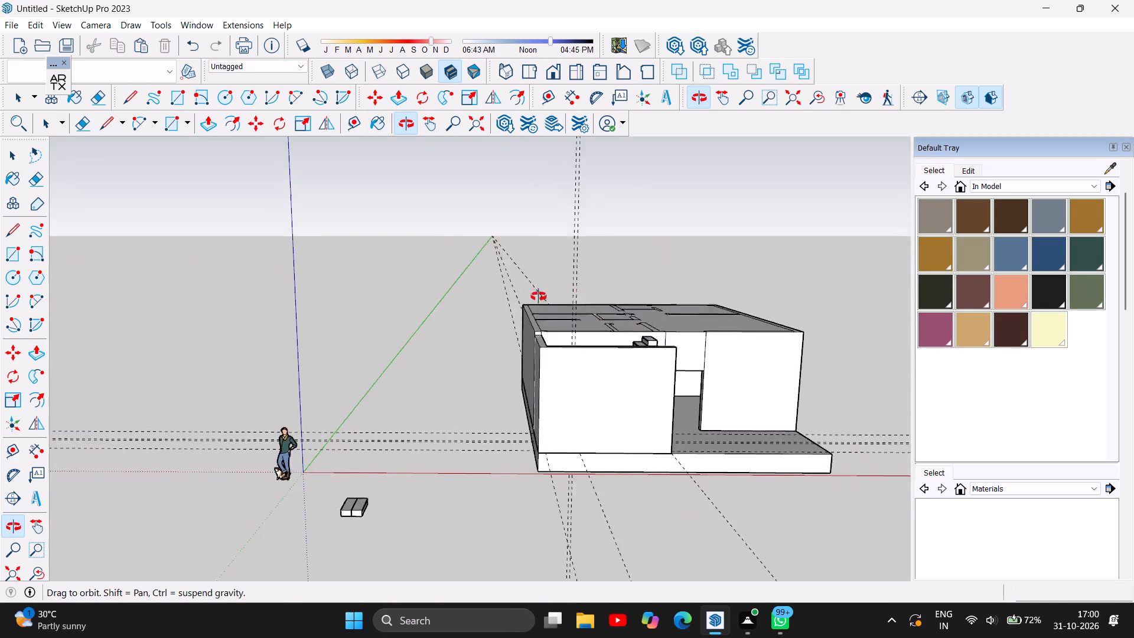
pyautogui.moveTo(539, 297); pyautogui.dragTo(494, 275)
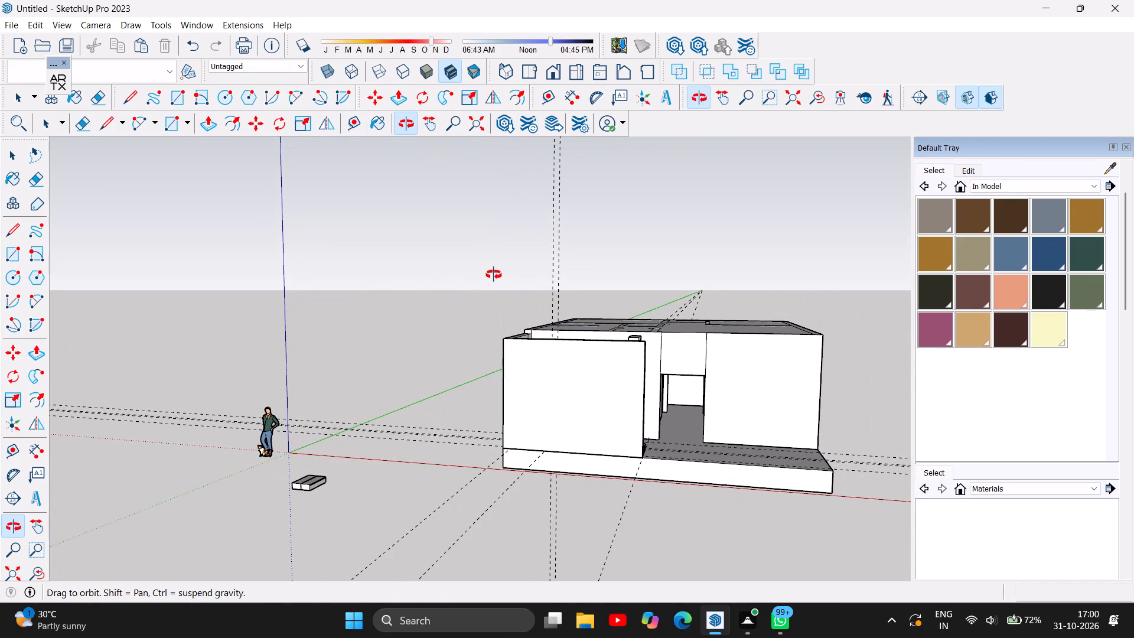
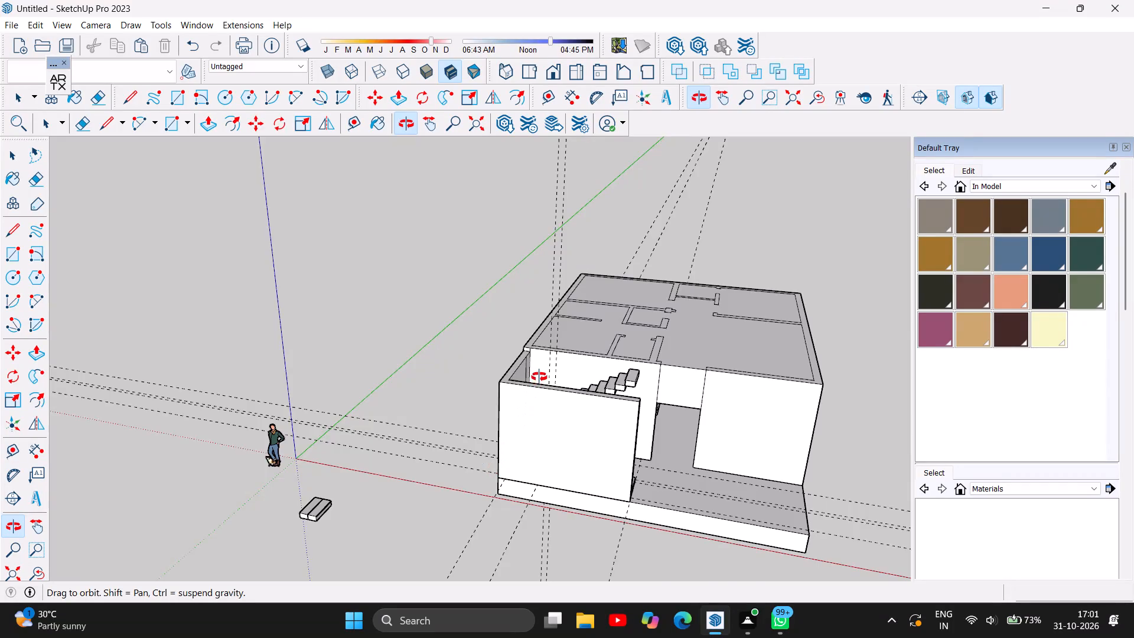
# Examine the upper staircase flight from several sides, comparing its top step with the entrance lintel and the roof slab.
pyautogui.scroll(2, 540, 372)
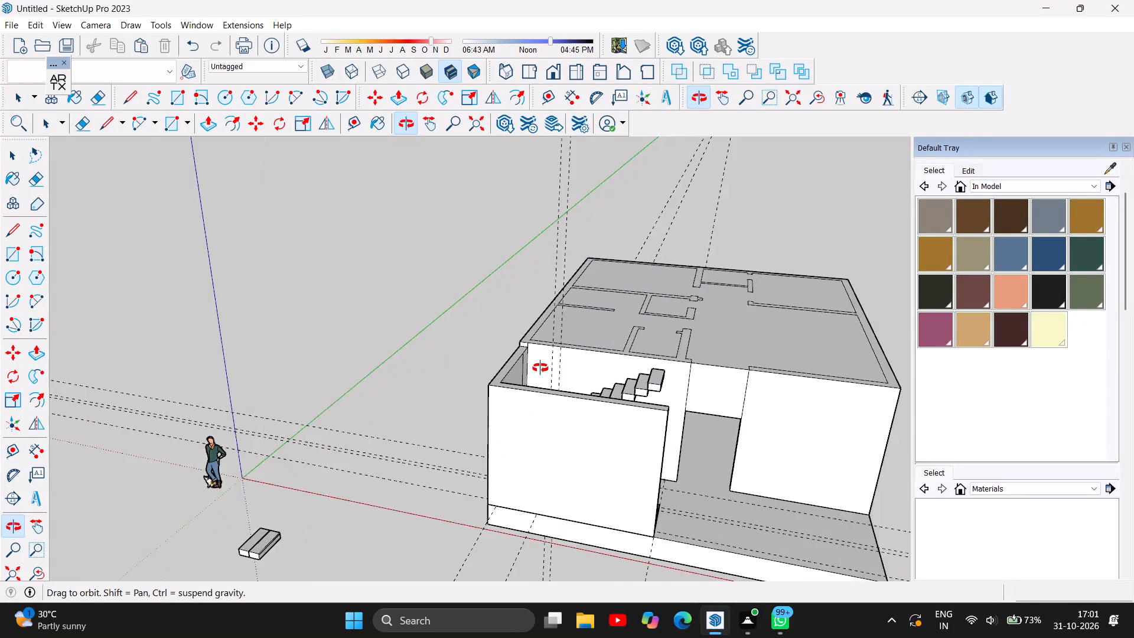
pyautogui.scroll(6, 540, 368)
pyautogui.scroll(-1, 540, 360)
pyautogui.scroll(4, 540, 360)
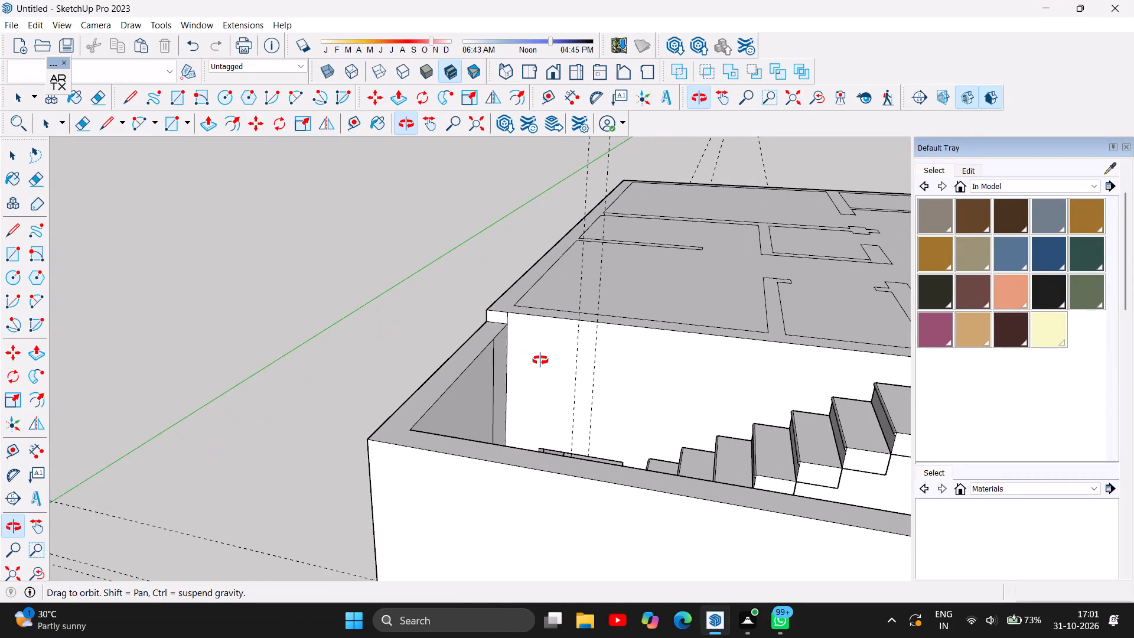
pyautogui.moveTo(540, 360); pyautogui.dragTo(451, 346)
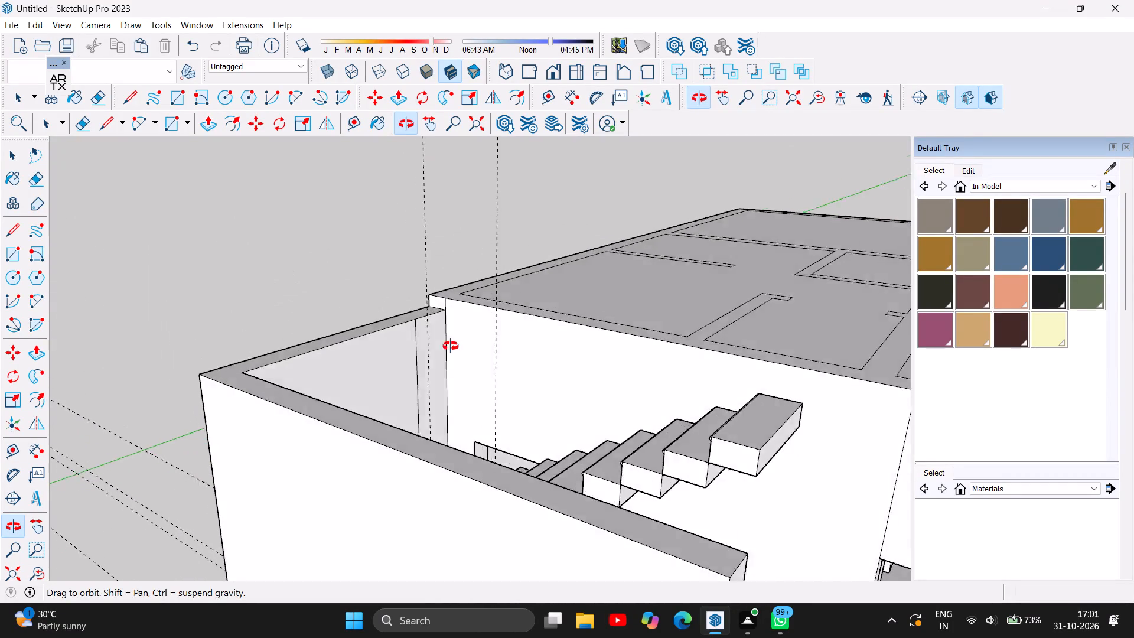
pyautogui.moveTo(451, 346); pyautogui.dragTo(487, 351)
pyautogui.scroll(-2, 487, 351)
pyautogui.scroll(1, 487, 351)
pyautogui.scroll(-1, 487, 351)
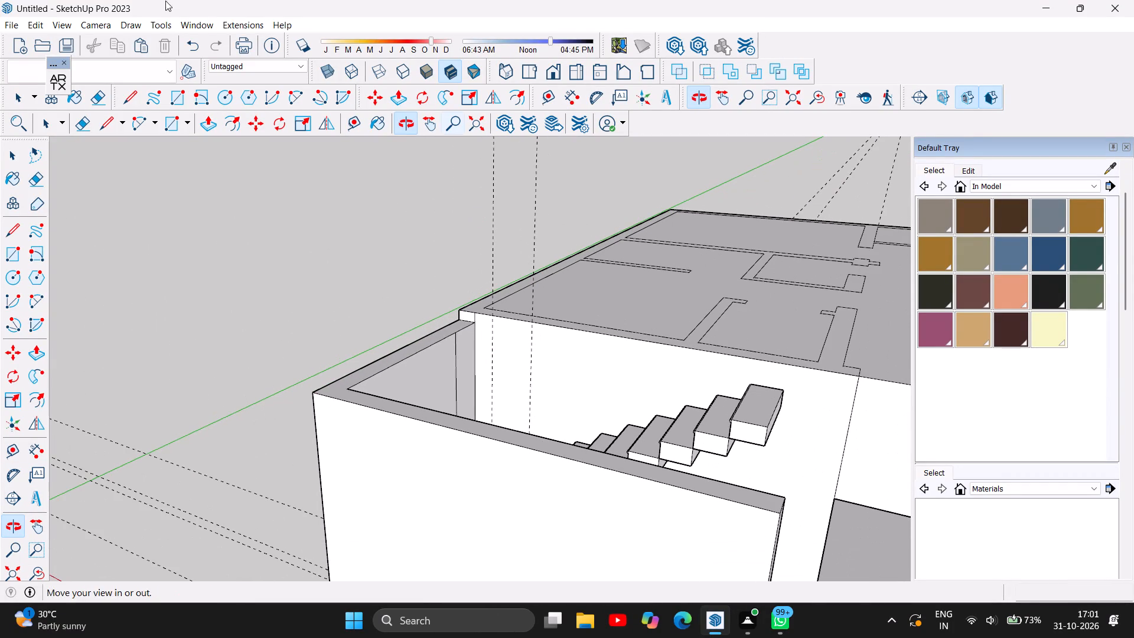
pyautogui.scroll(-6, 464, 329)
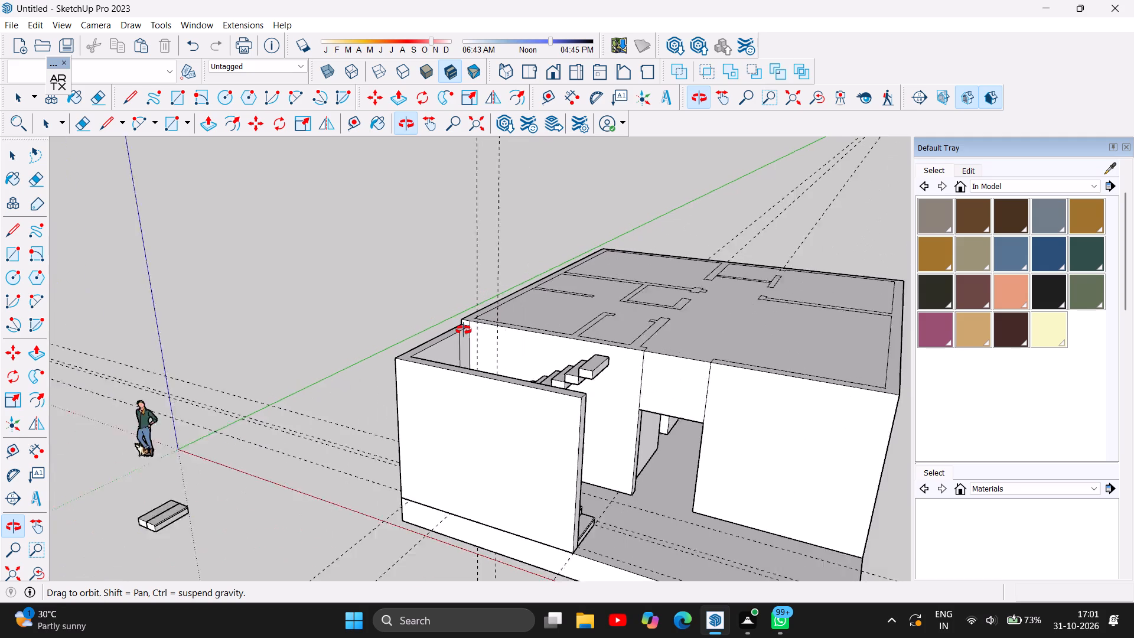
pyautogui.scroll(-3, 464, 330)
pyautogui.moveTo(846, 422); pyautogui.dragTo(573, 401)
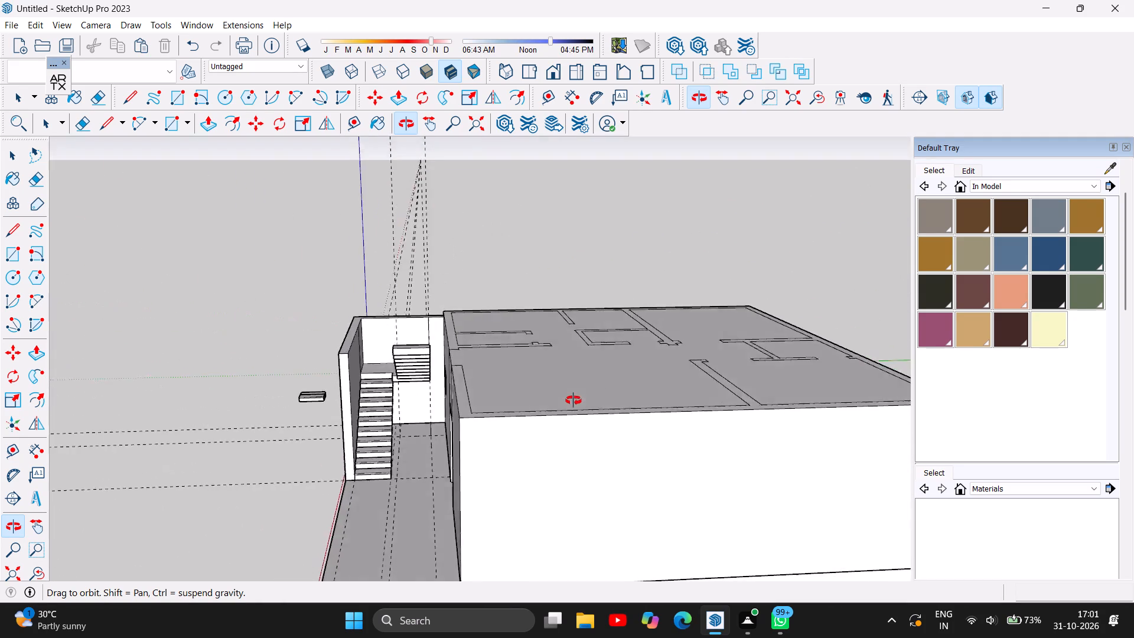
pyautogui.moveTo(573, 401); pyautogui.dragTo(934, 344)
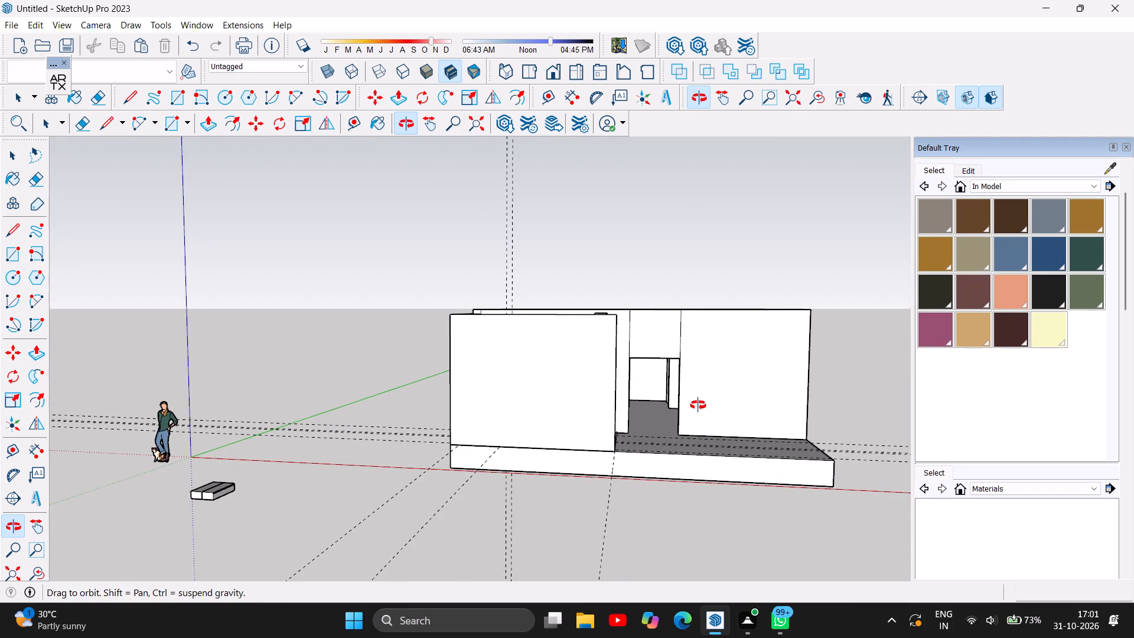
pyautogui.scroll(6, 664, 395)
pyautogui.moveTo(579, 420); pyautogui.dragTo(612, 398)
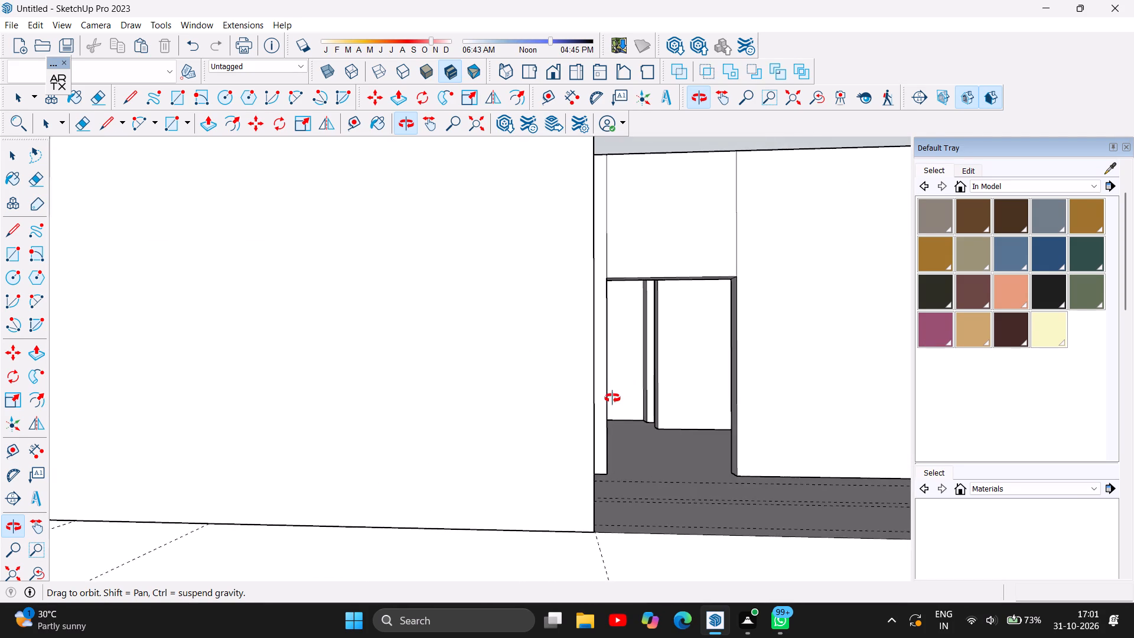
pyautogui.moveTo(612, 398); pyautogui.dragTo(324, 480)
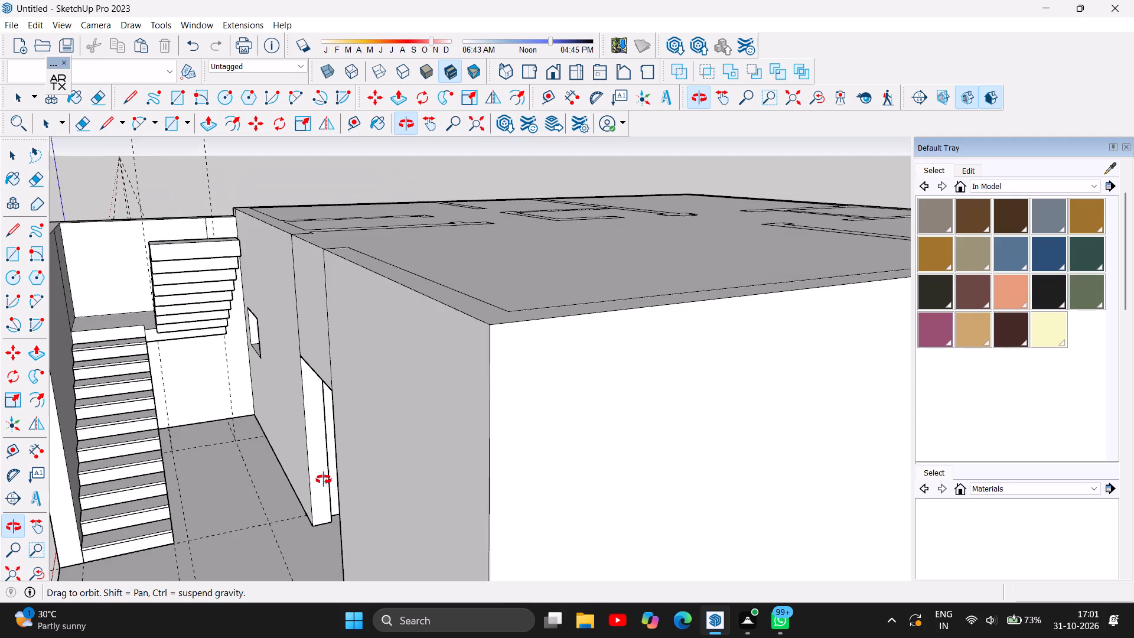
pyautogui.moveTo(324, 480); pyautogui.dragTo(573, 519)
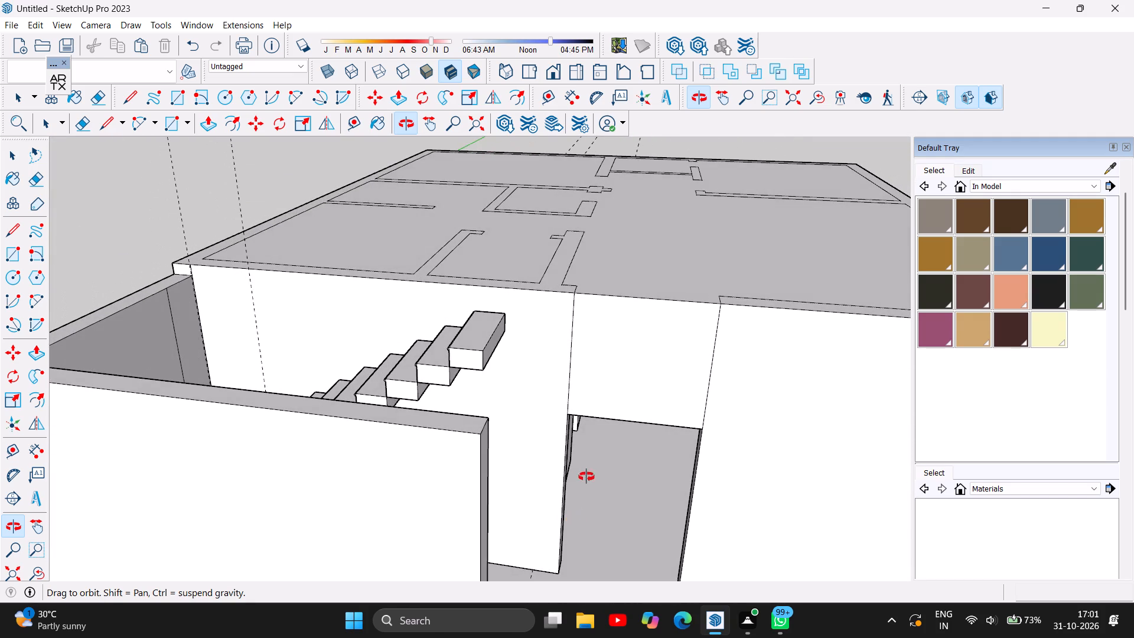
pyautogui.scroll(-3, 651, 435)
pyautogui.moveTo(350, 422); pyautogui.dragTo(411, 450)
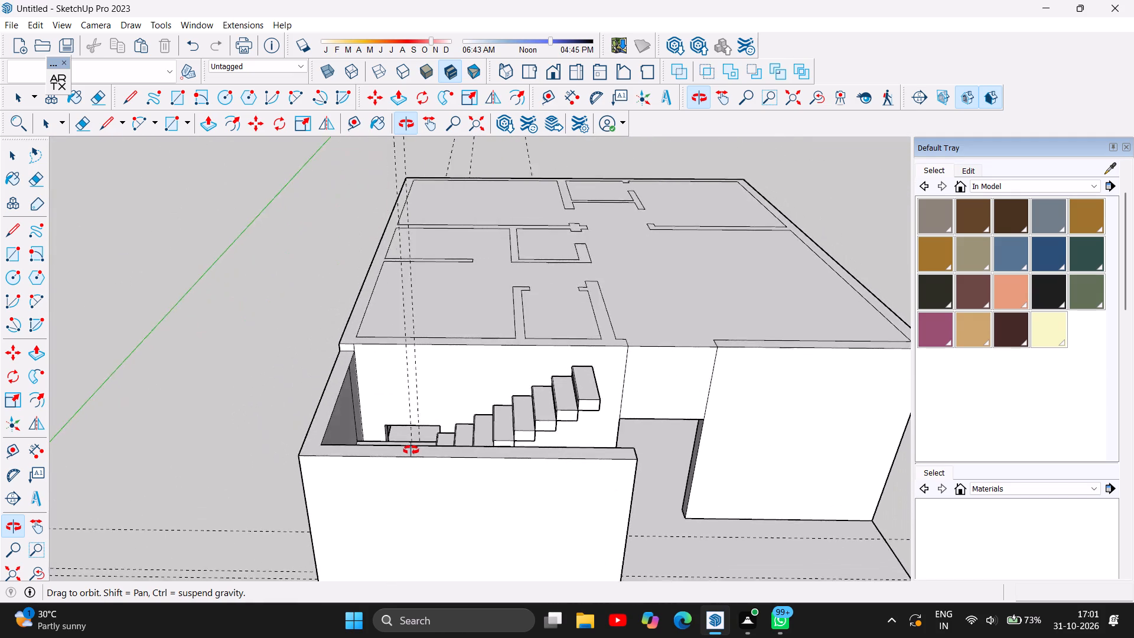
pyautogui.moveTo(411, 450); pyautogui.dragTo(471, 466)
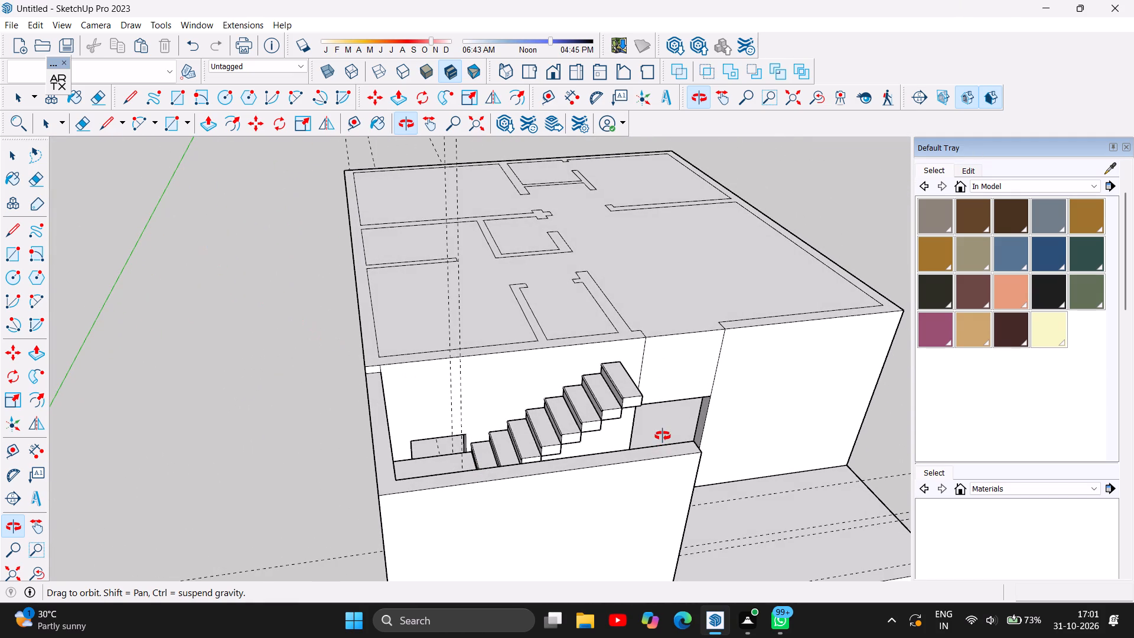
pyautogui.moveTo(663, 436); pyautogui.dragTo(546, 441)
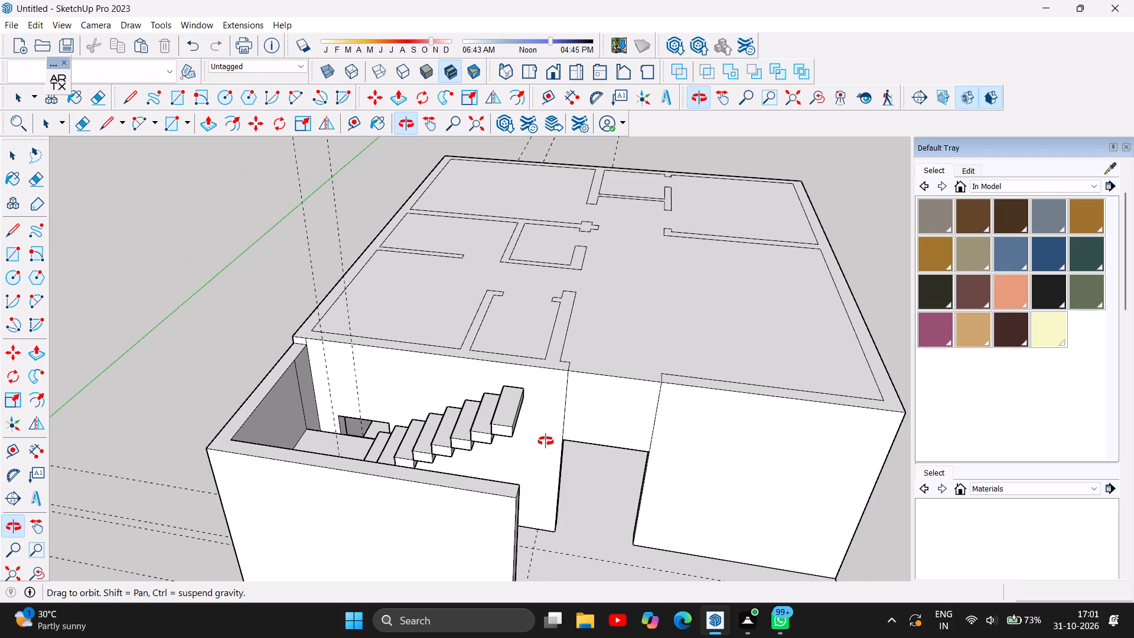
# Paste another step at the top of the upper flight and move it by its lower corner onto the previous top step's back corner.
pyautogui.hotkey('ctrl', 'v')
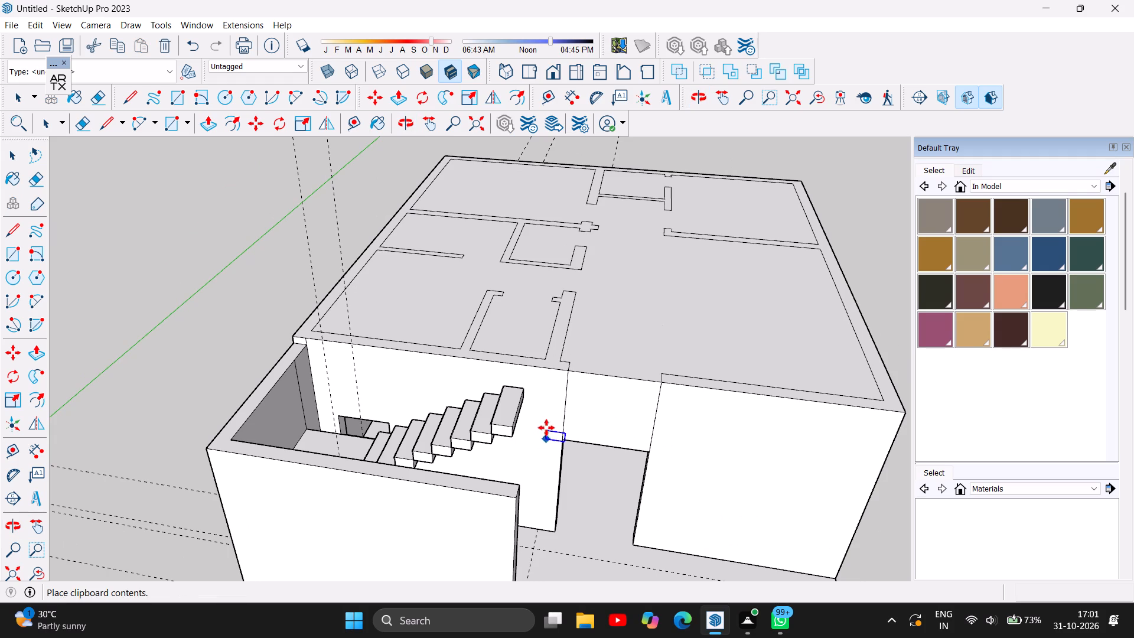
pyautogui.click(508, 414)
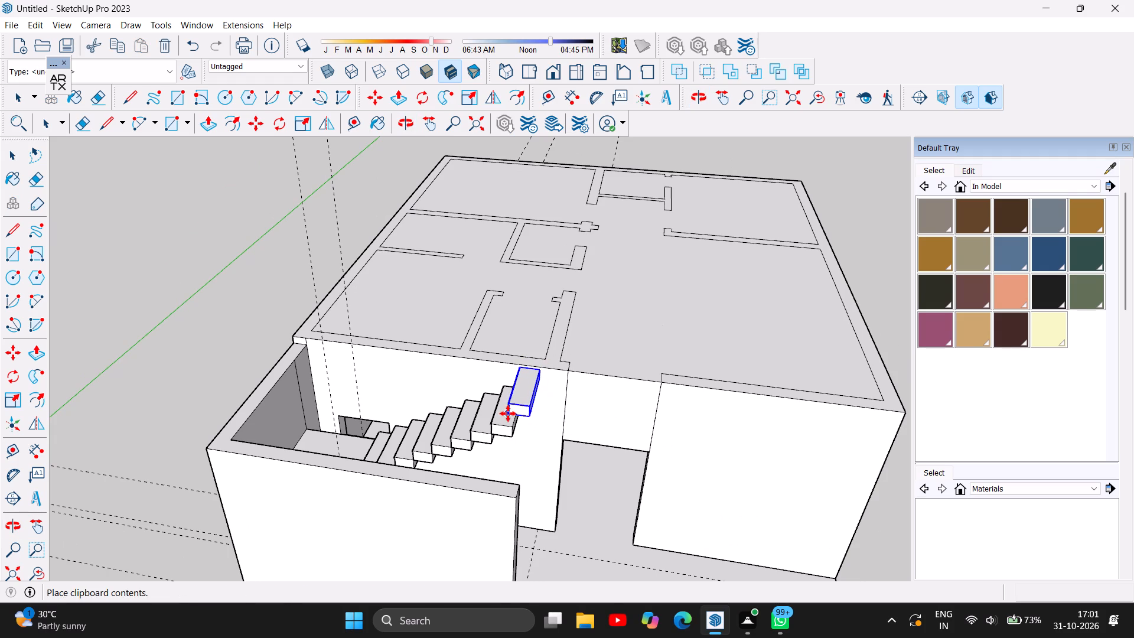
pyautogui.click(407, 123)
pyautogui.moveTo(354, 361); pyautogui.dragTo(696, 390)
pyautogui.click(696, 390)
pyautogui.scroll(3, 689, 307)
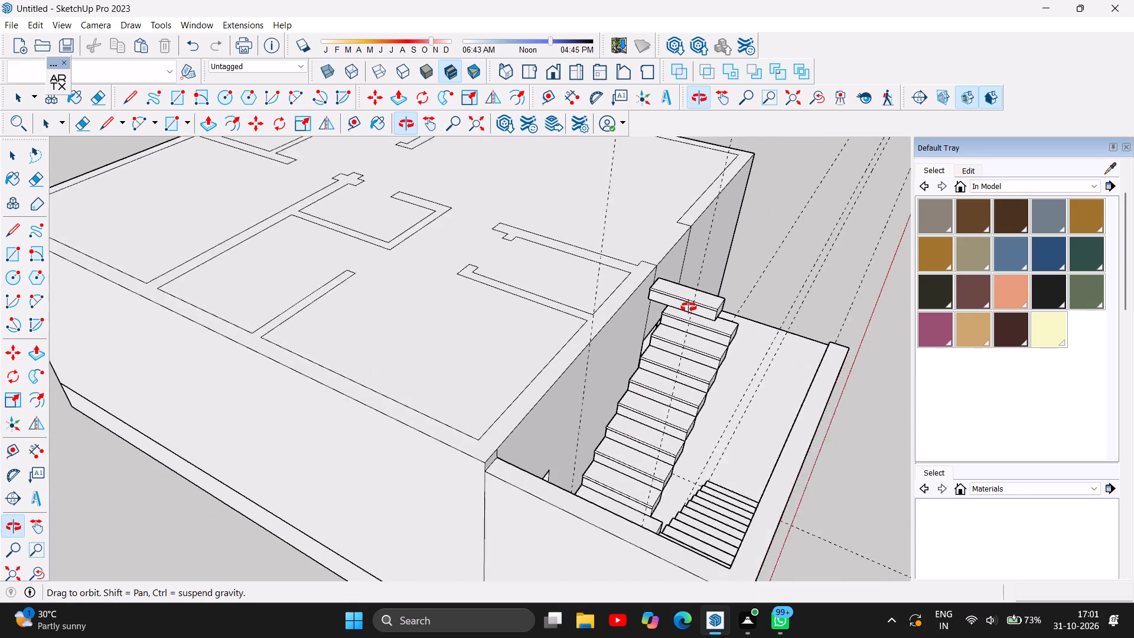
pyautogui.scroll(5, 689, 307)
pyautogui.scroll(3, 618, 302)
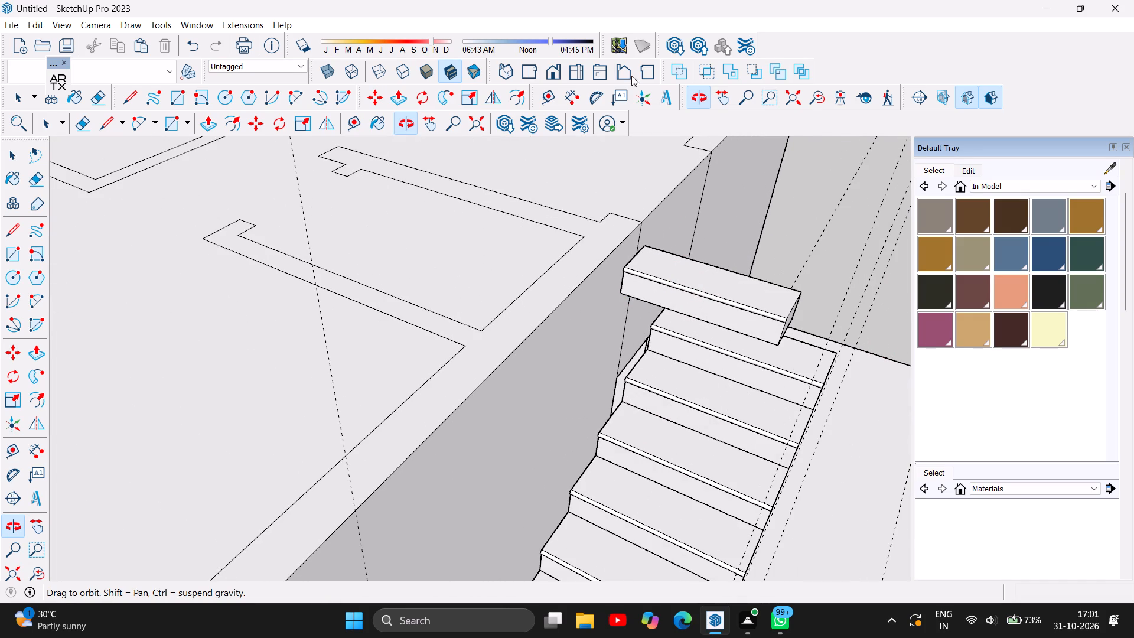
pyautogui.click(376, 92)
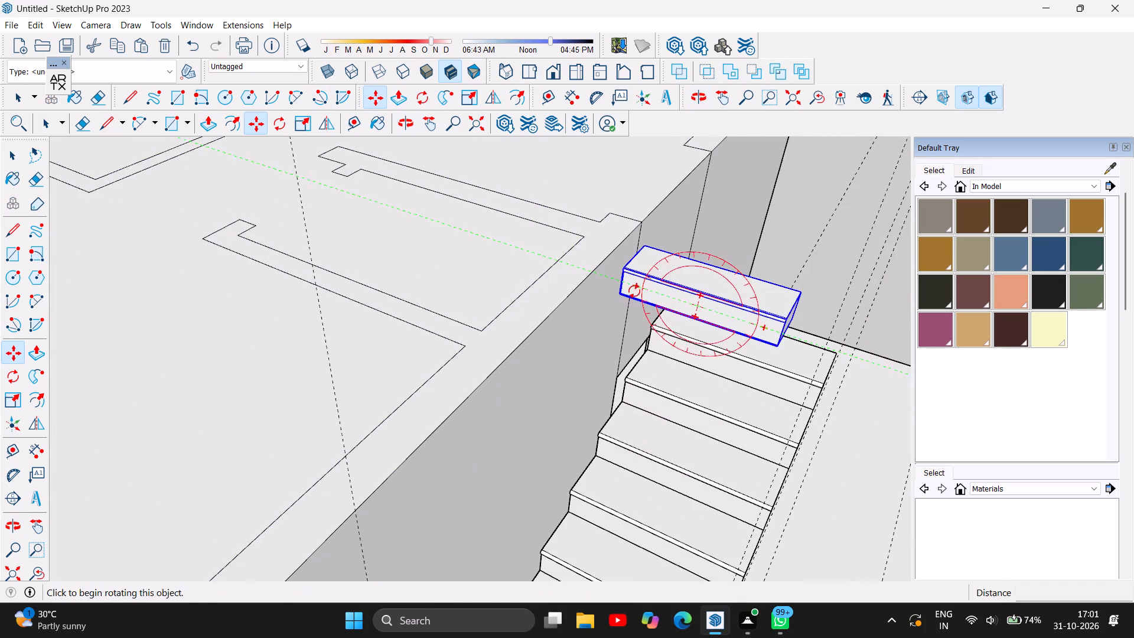
pyautogui.click(623, 298)
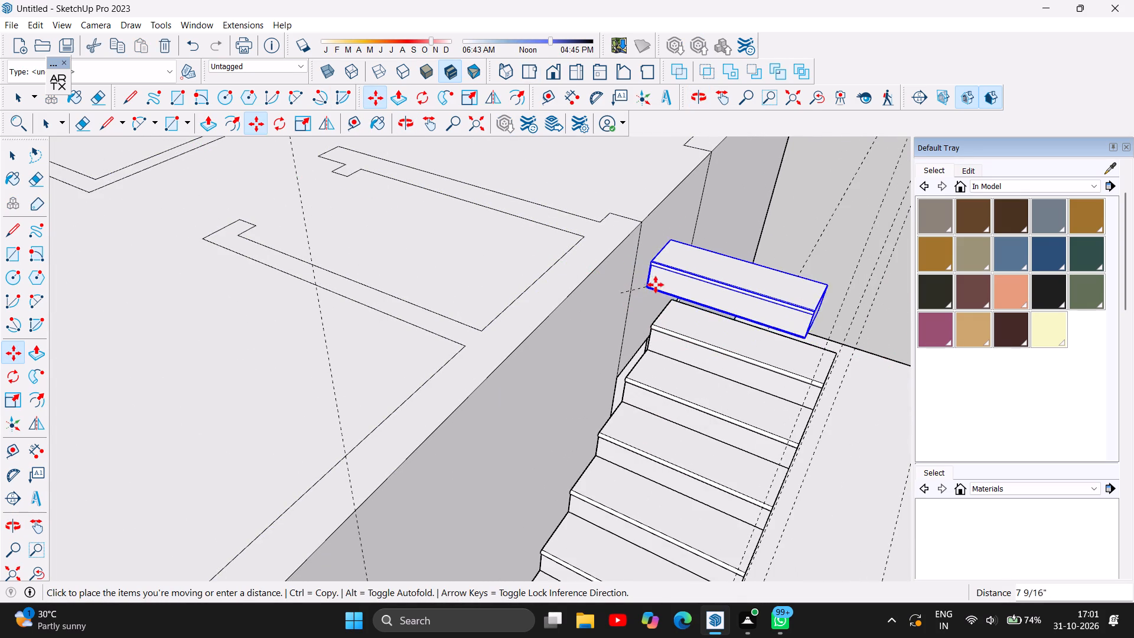
pyautogui.click(672, 299)
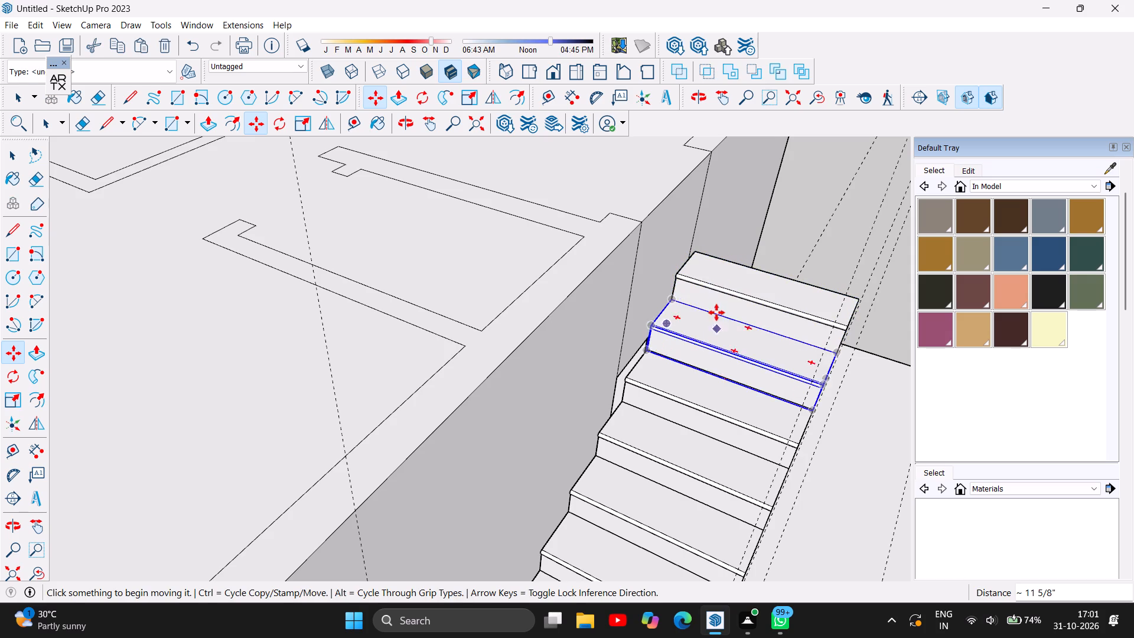
pyautogui.scroll(6, 713, 304)
pyautogui.scroll(4, 674, 271)
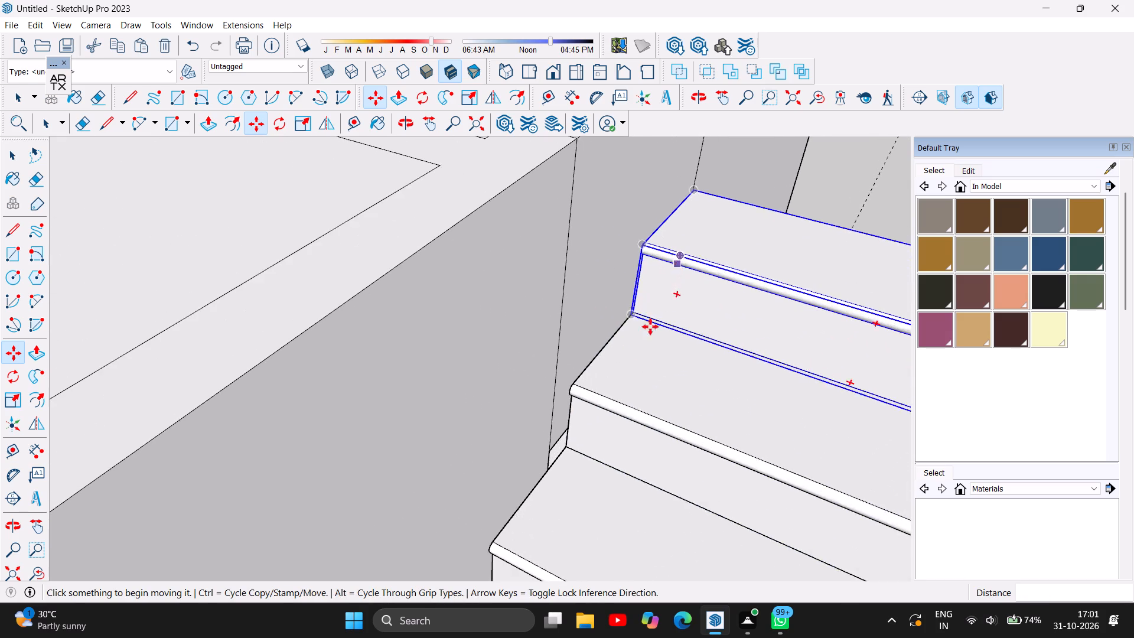
pyautogui.scroll(9, 645, 312)
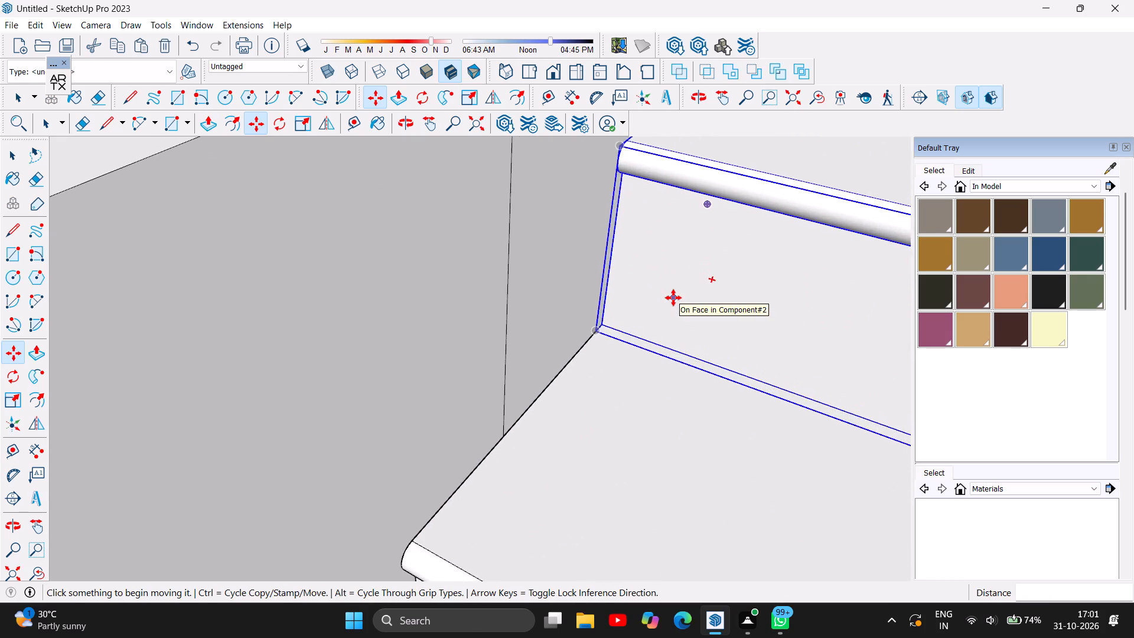
pyautogui.scroll(8, 673, 298)
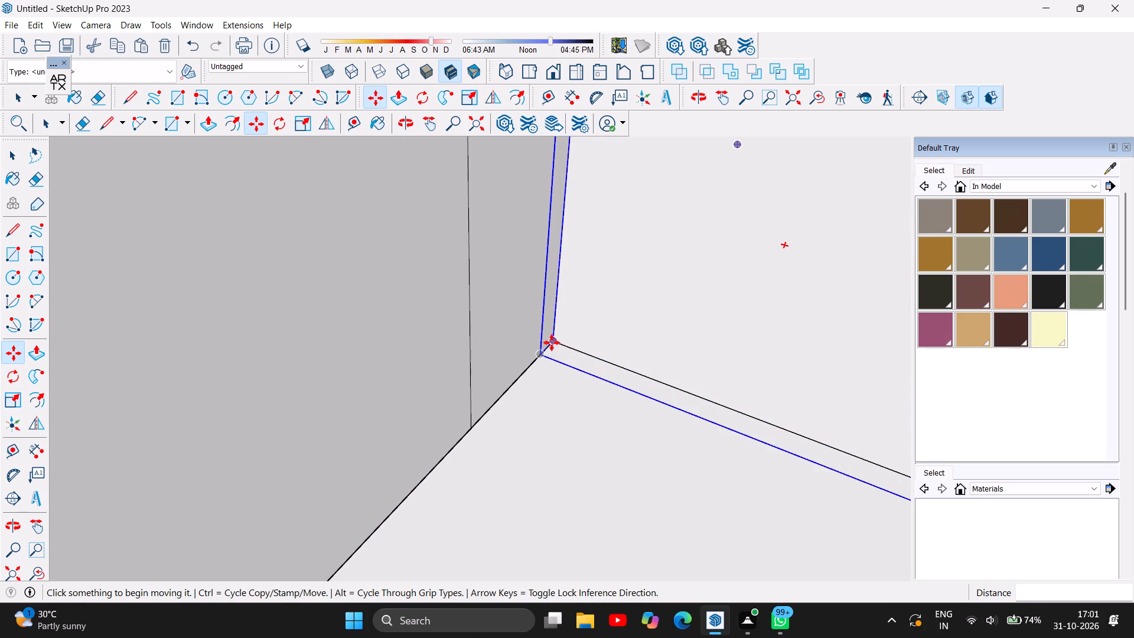
pyautogui.click(554, 341)
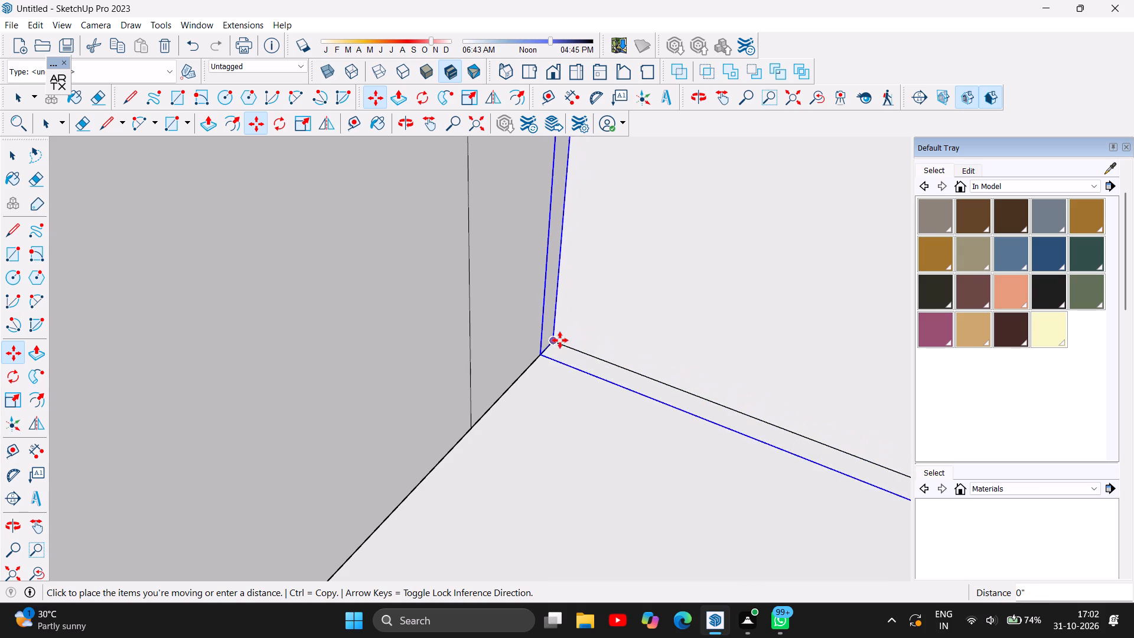
pyautogui.click(557, 340)
pyautogui.scroll(-4, 488, 374)
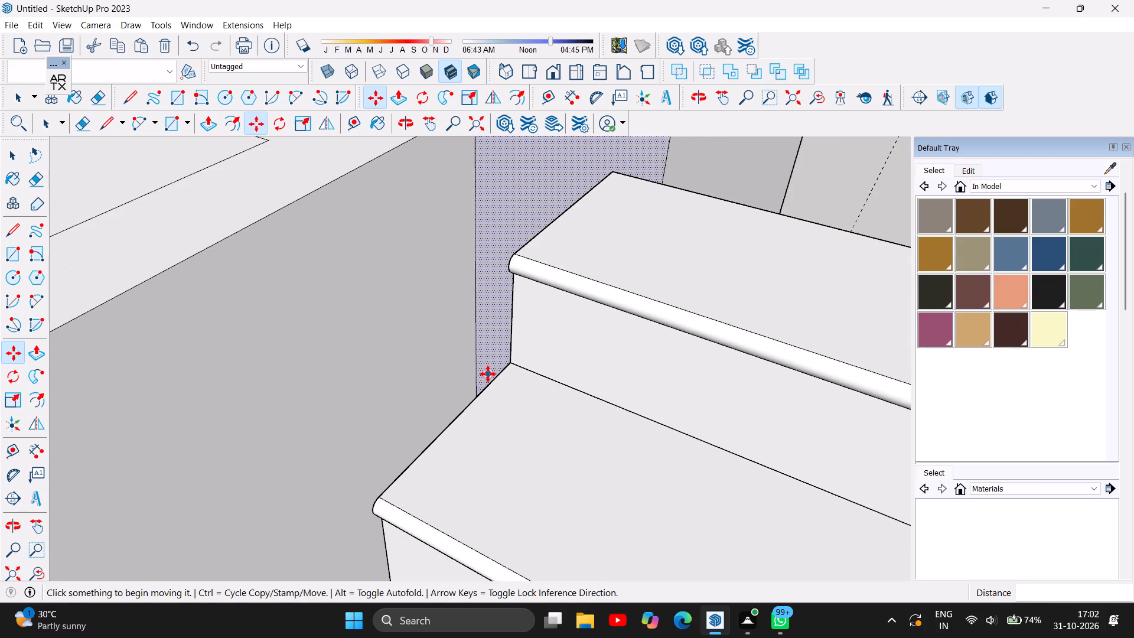
pyautogui.scroll(-8, 488, 374)
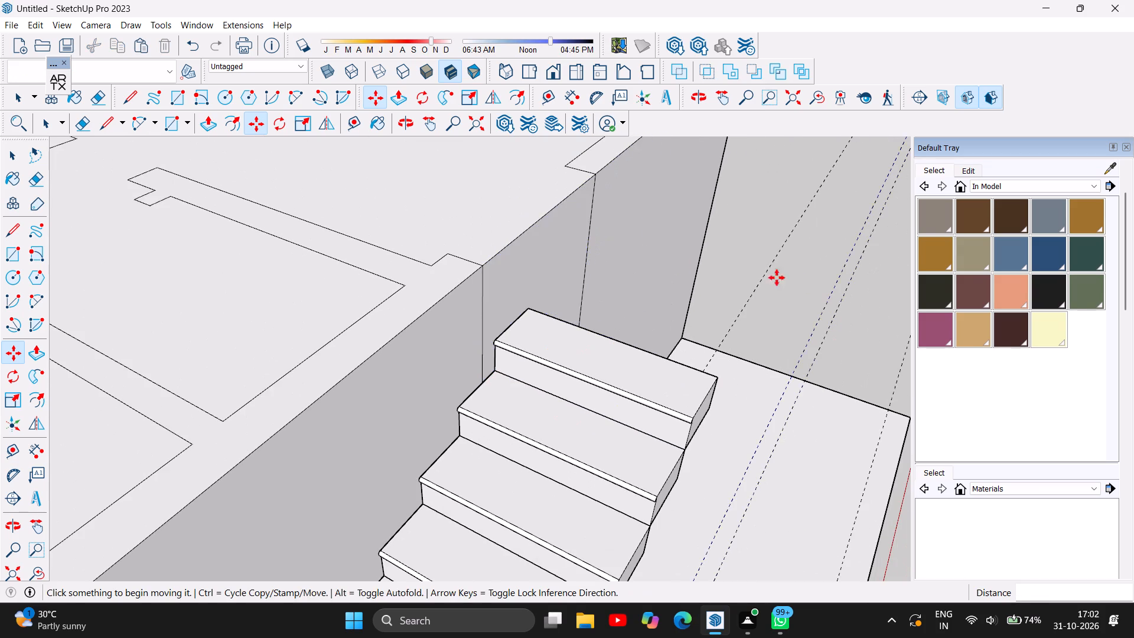
pyautogui.scroll(-7, 331, 296)
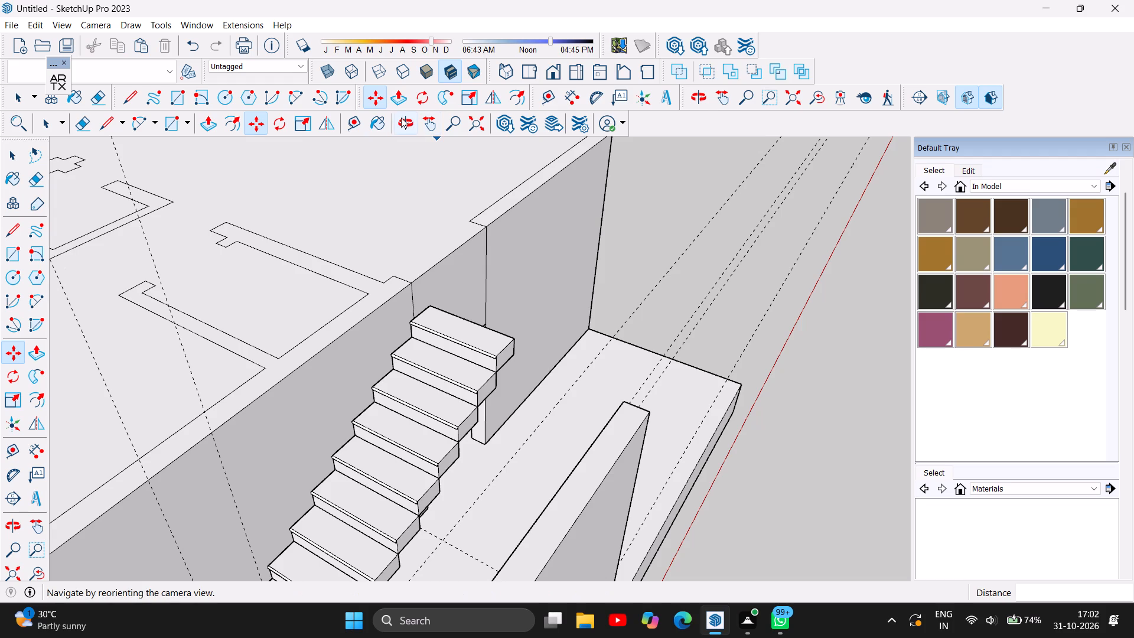
# Draw a line on the roof slab along the inner face of the entrance lintel, joining the wall outlines on both sides.
pyautogui.click(401, 118)
pyautogui.moveTo(631, 299); pyautogui.dragTo(255, 222)
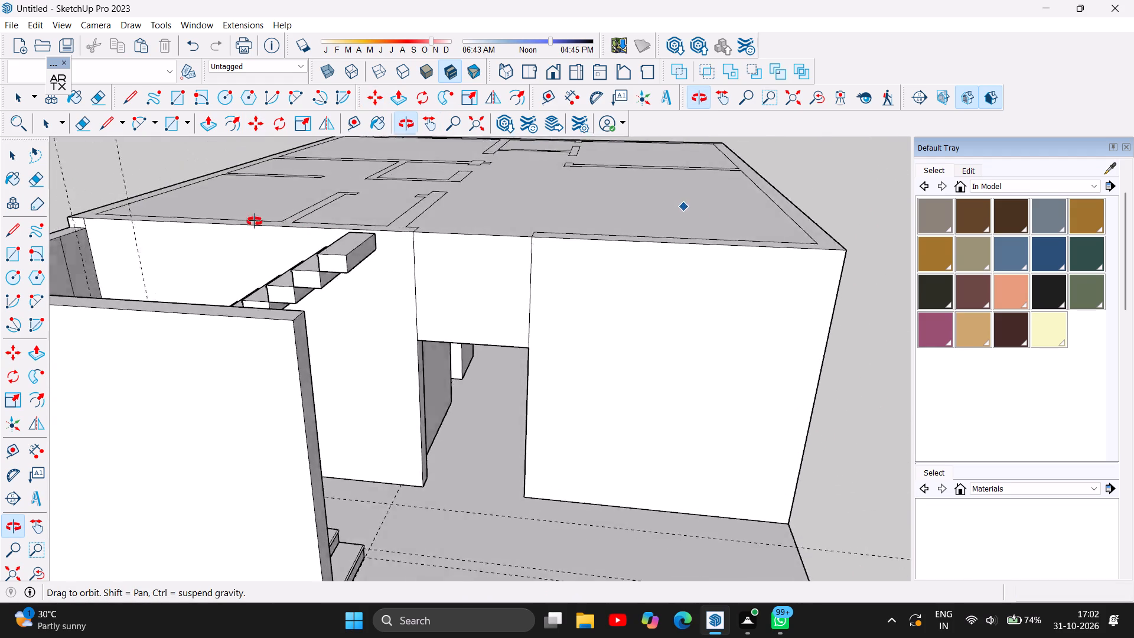
pyautogui.moveTo(255, 222); pyautogui.dragTo(187, 323)
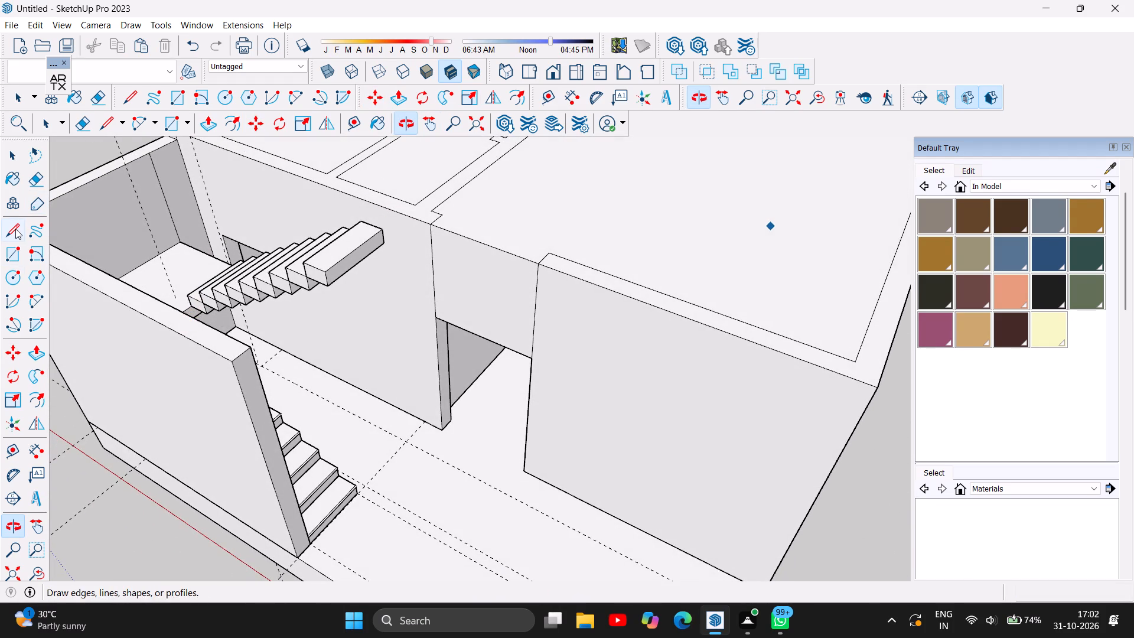
pyautogui.click(15, 229)
pyautogui.click(444, 213)
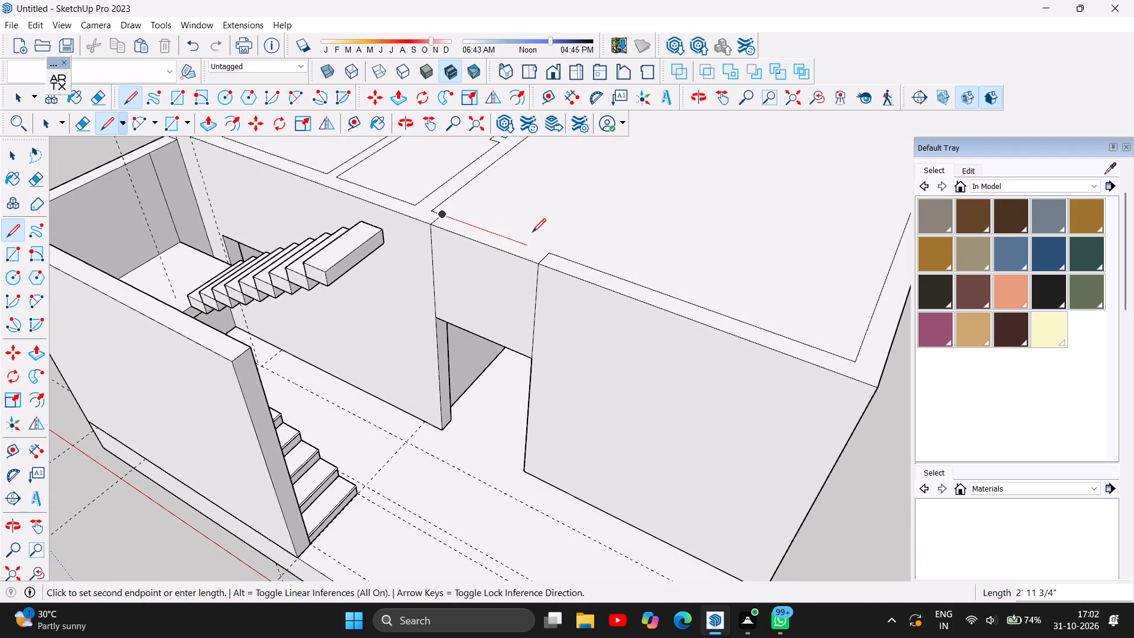
pyautogui.click(551, 253)
# Delete the vertical seam edge between the entrance lintel and the wall on the staircase side.
pyautogui.scroll(-2, 256, 389)
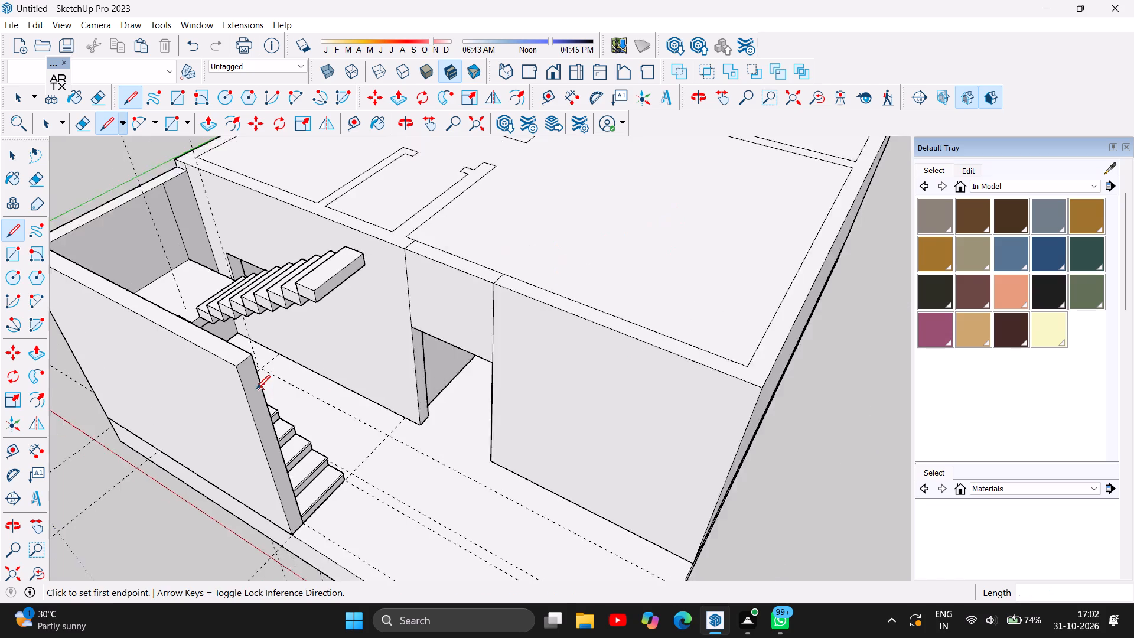
pyautogui.scroll(-4, 256, 389)
pyautogui.scroll(-5, 380, 355)
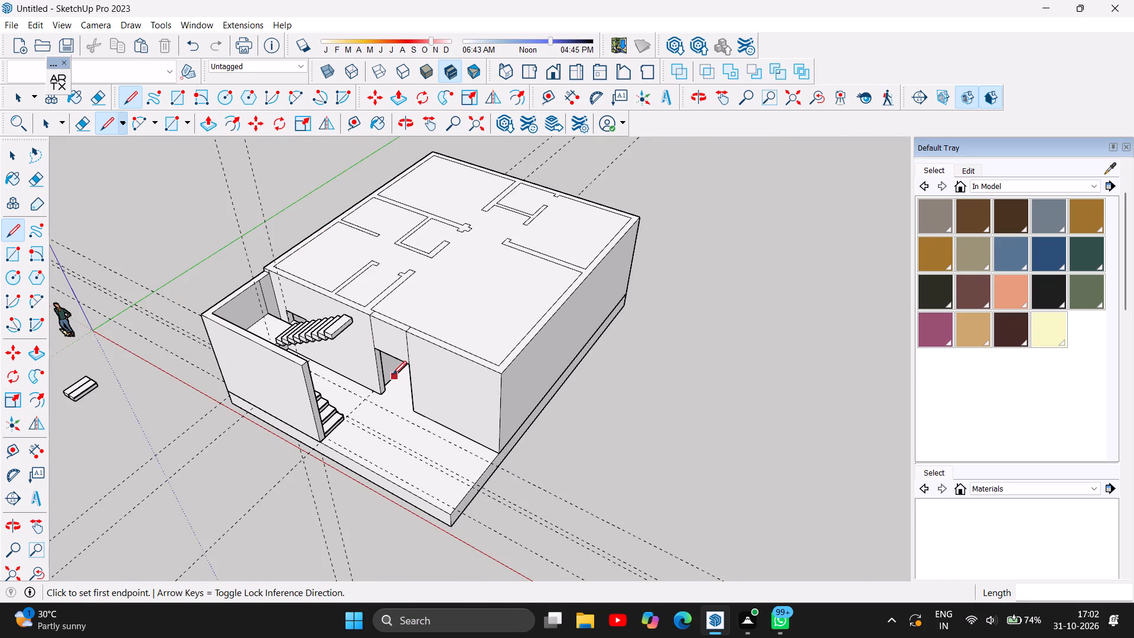
pyautogui.scroll(2, 393, 375)
pyautogui.click(12, 155)
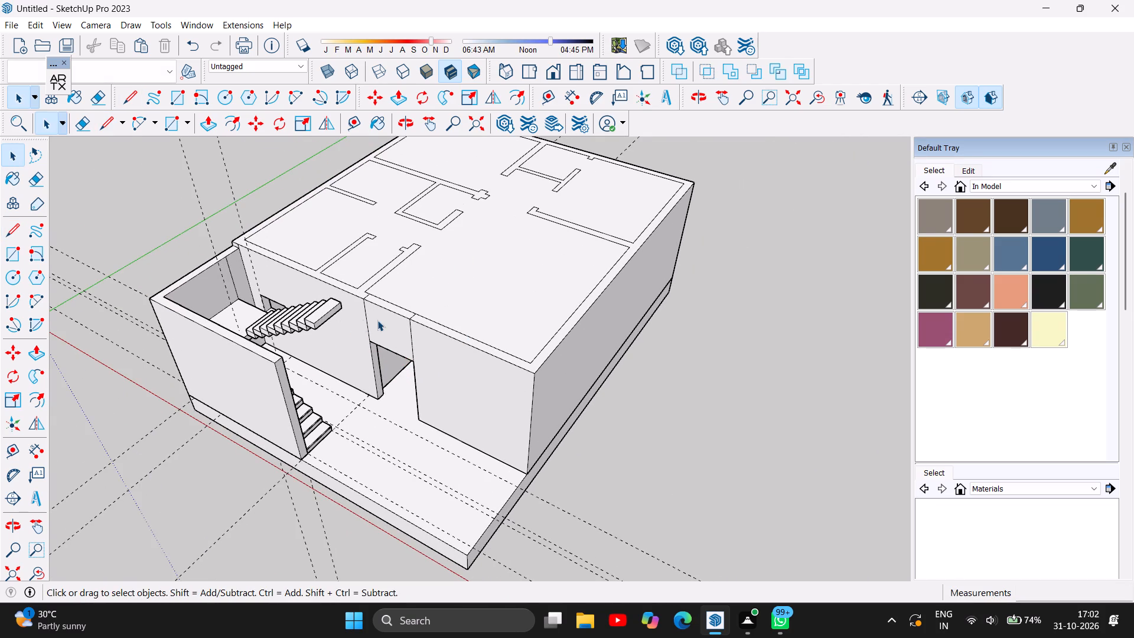
pyautogui.click(367, 321)
pyautogui.press('Delete')
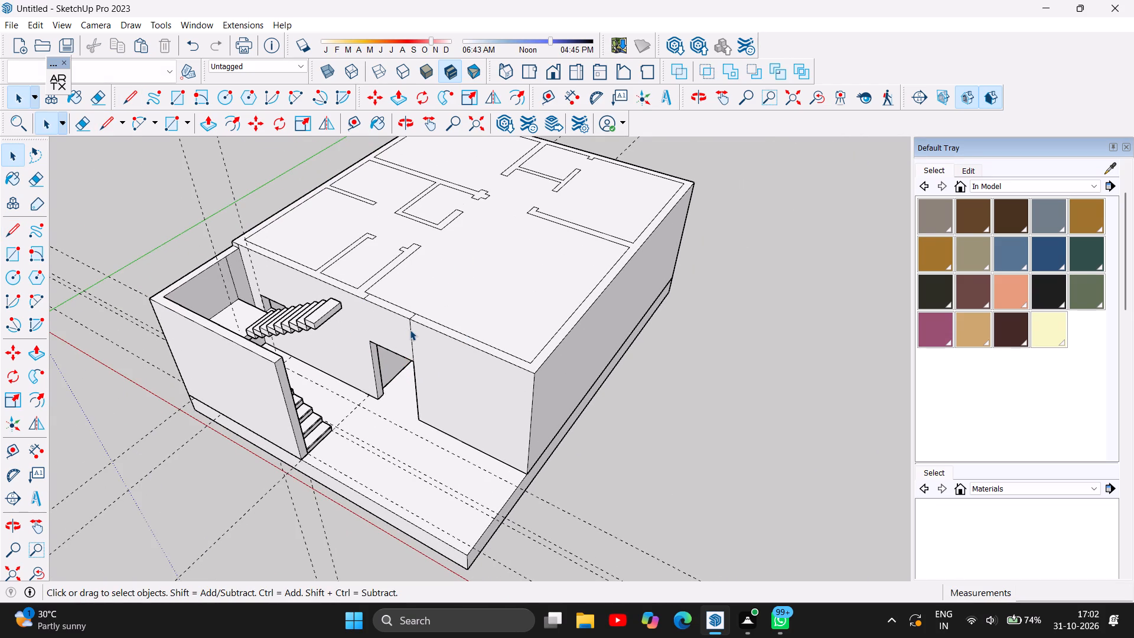
# Delete the remaining vertical seam edge between the entrance lintel and the wall away from the staircase.
pyautogui.click(410, 330)
pyautogui.press('Delete')
# Place a guide line 5" below the top edge of the entrance wall's outer face.
pyautogui.scroll(3, 491, 515)
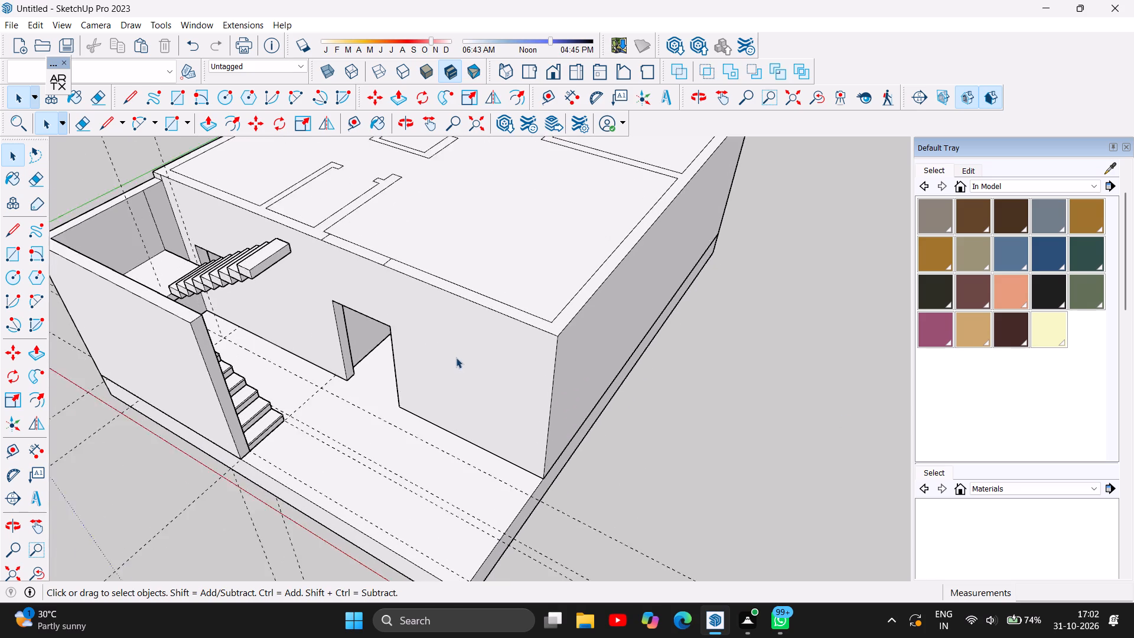
pyautogui.scroll(2, 456, 357)
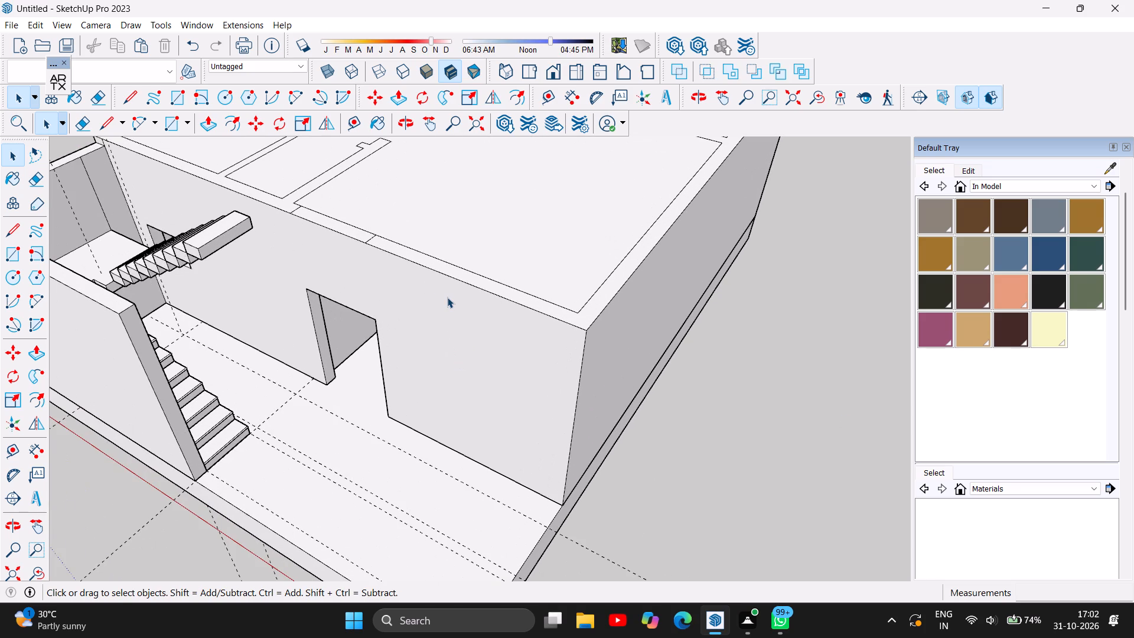
pyautogui.click(403, 116)
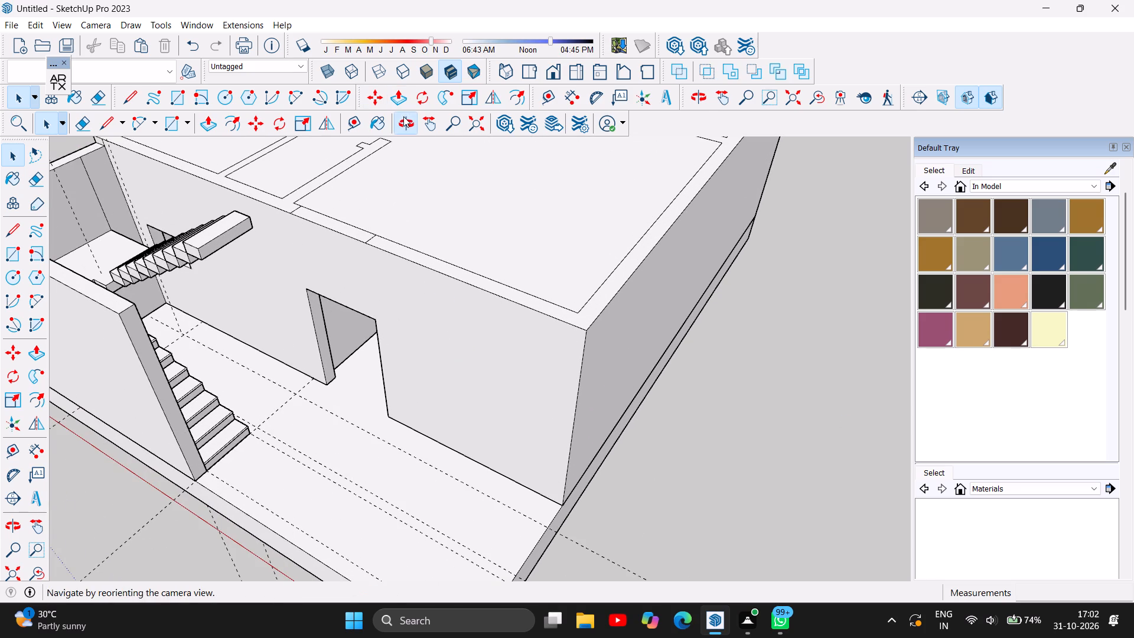
pyautogui.moveTo(419, 409); pyautogui.dragTo(227, 256)
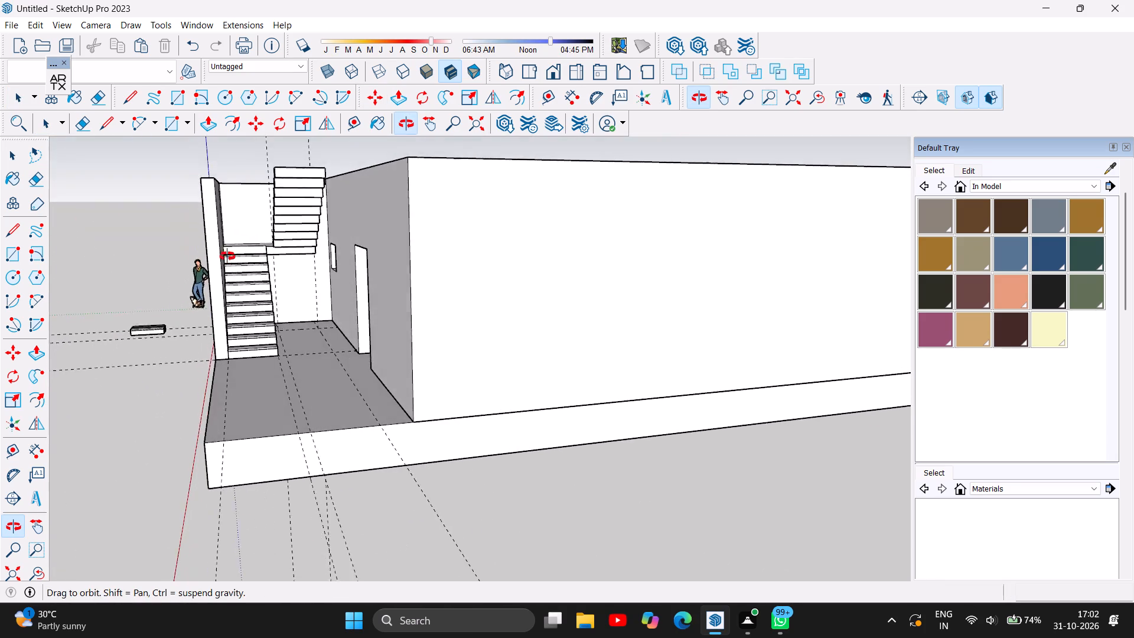
pyautogui.moveTo(227, 256); pyautogui.dragTo(151, 274)
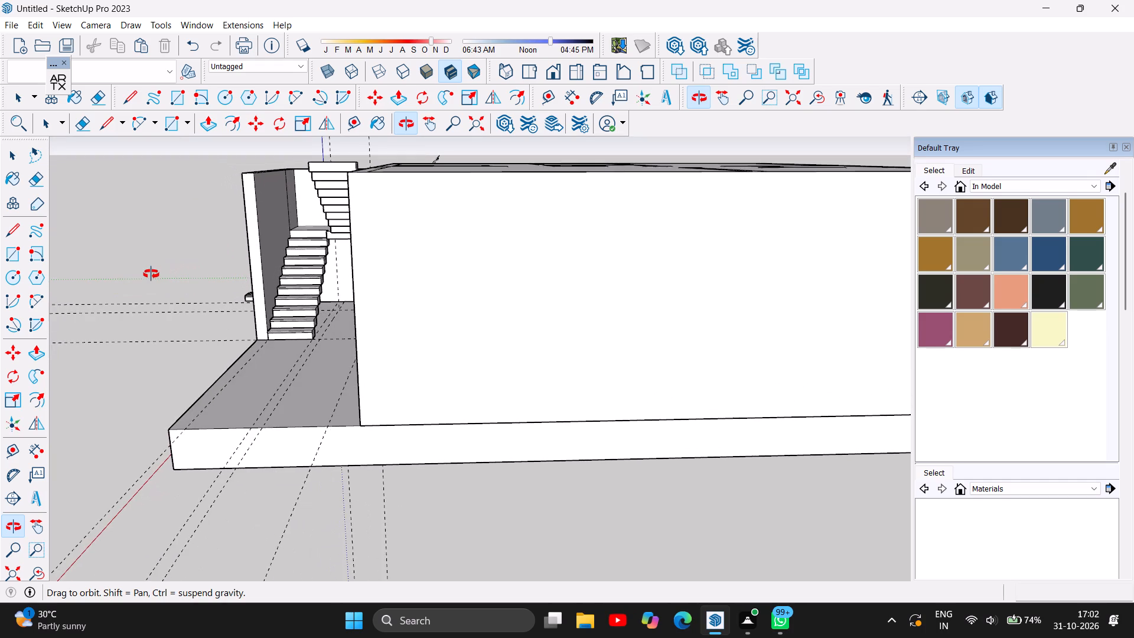
pyautogui.moveTo(151, 274); pyautogui.dragTo(420, 268)
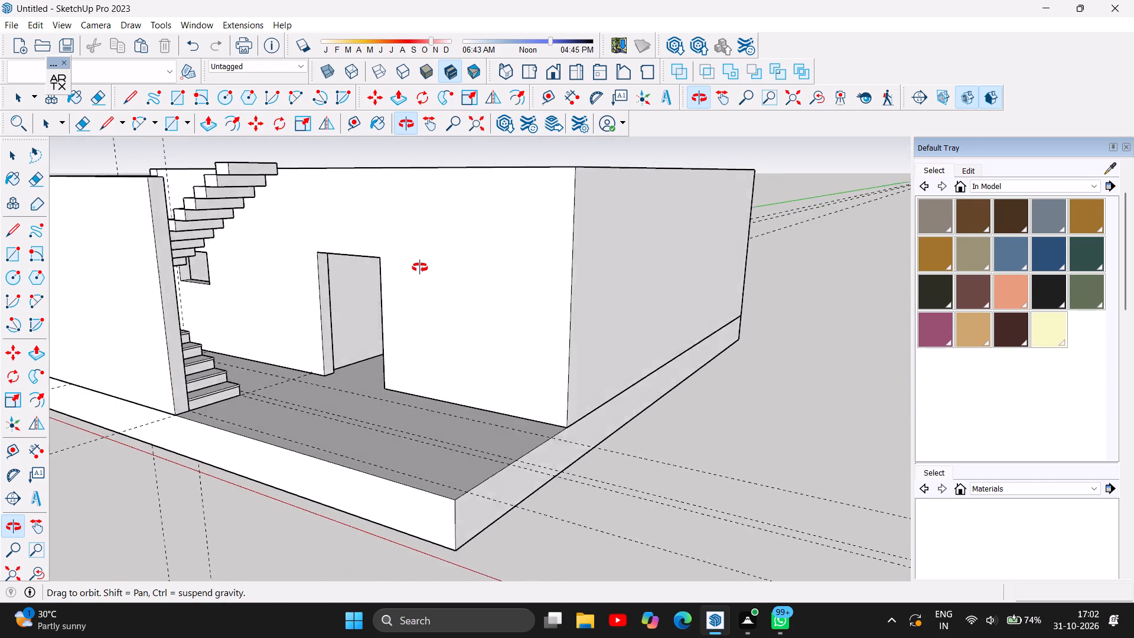
pyautogui.moveTo(420, 268); pyautogui.dragTo(444, 267)
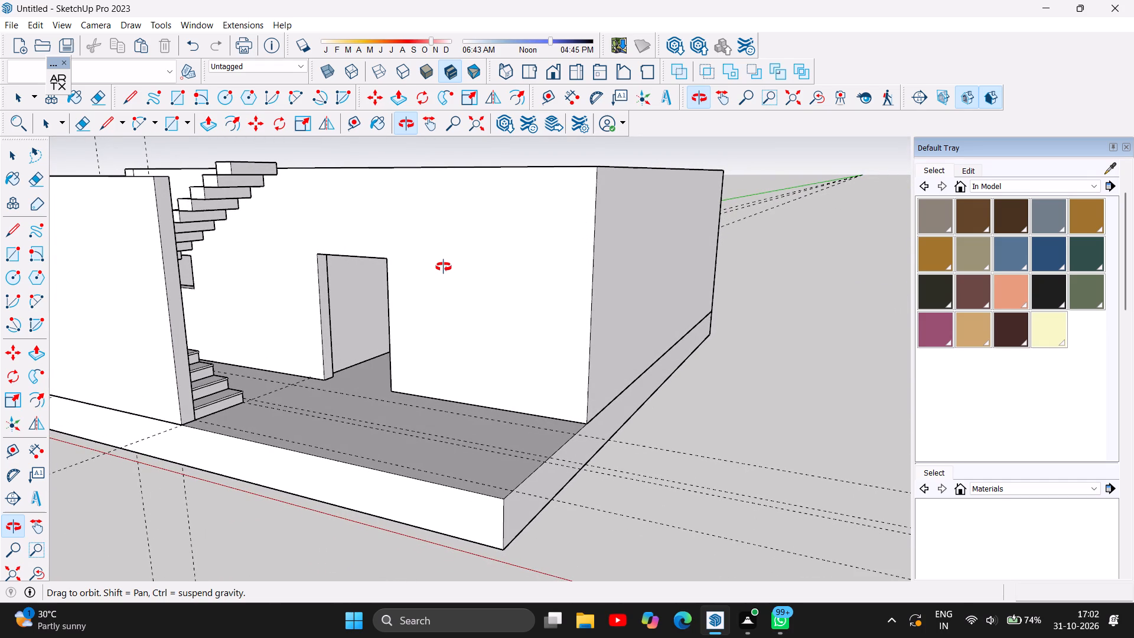
pyautogui.press('t')
pyautogui.click(527, 167)
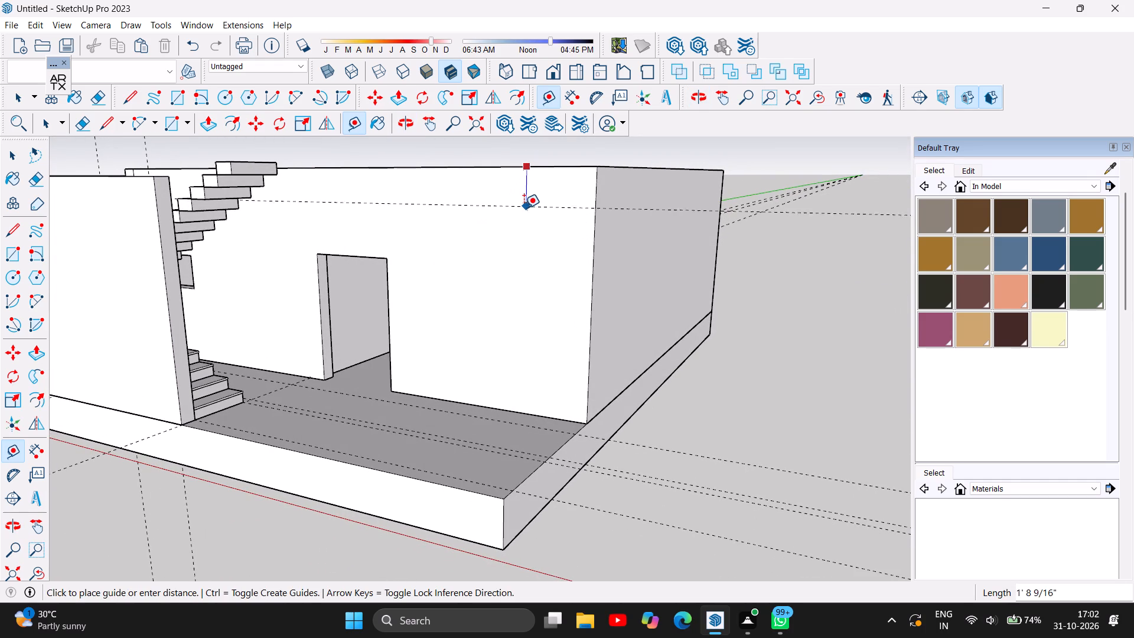
pyautogui.press('5')
pyautogui.press('Return')
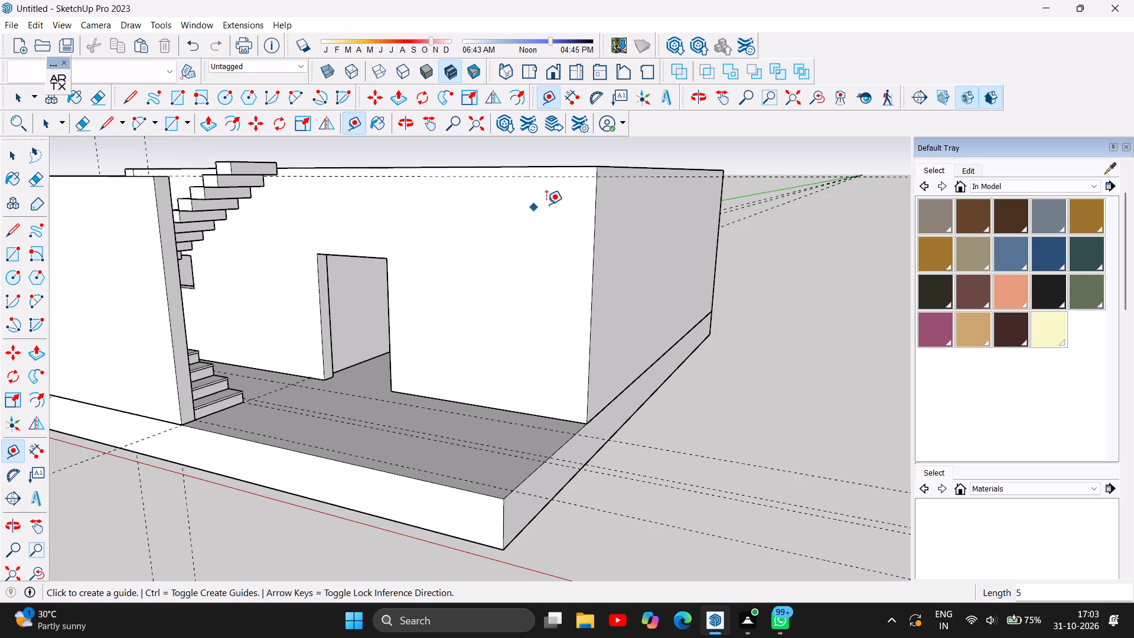
# Draw a line along the guide on the entrance wall, from the stairwell corner to the far outer corner.
pyautogui.scroll(-5, 459, 462)
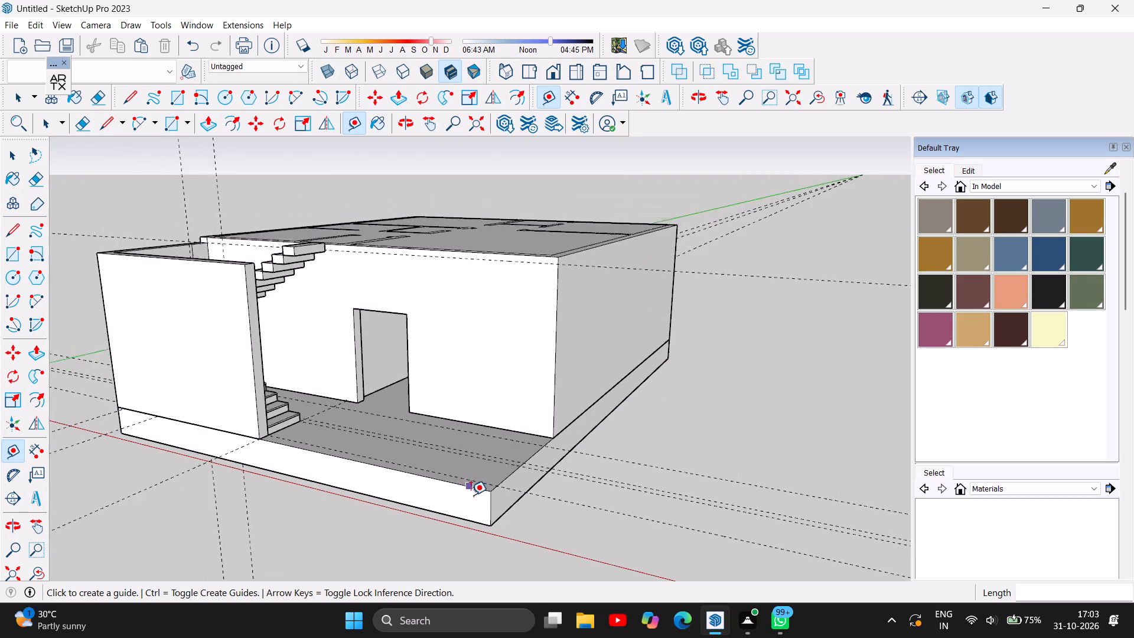
pyautogui.scroll(4, 441, 242)
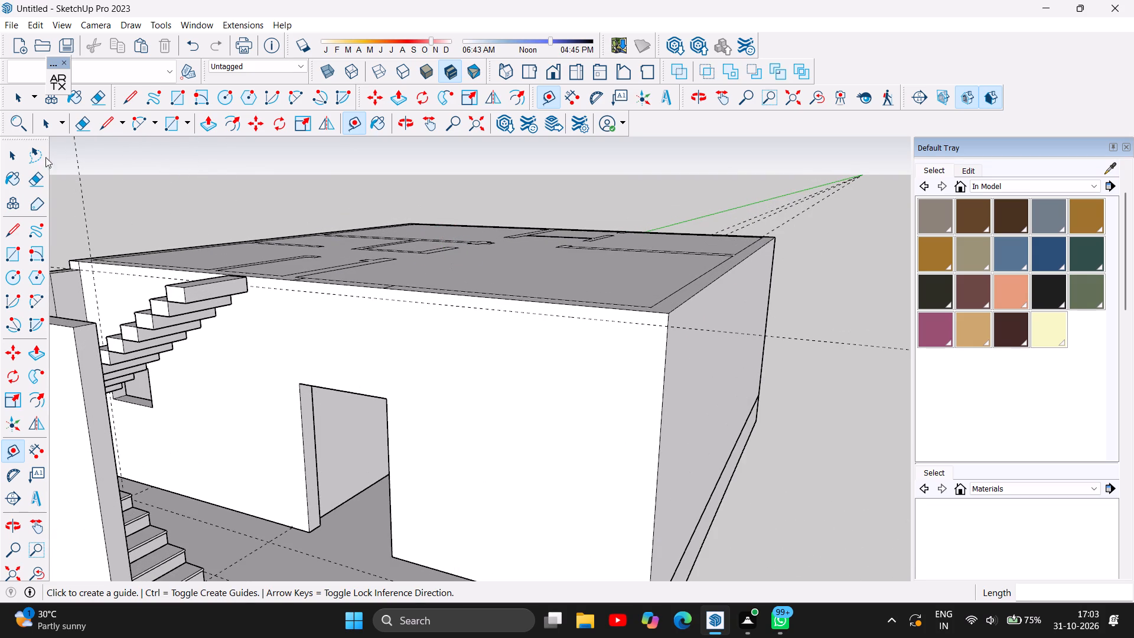
pyautogui.click(401, 129)
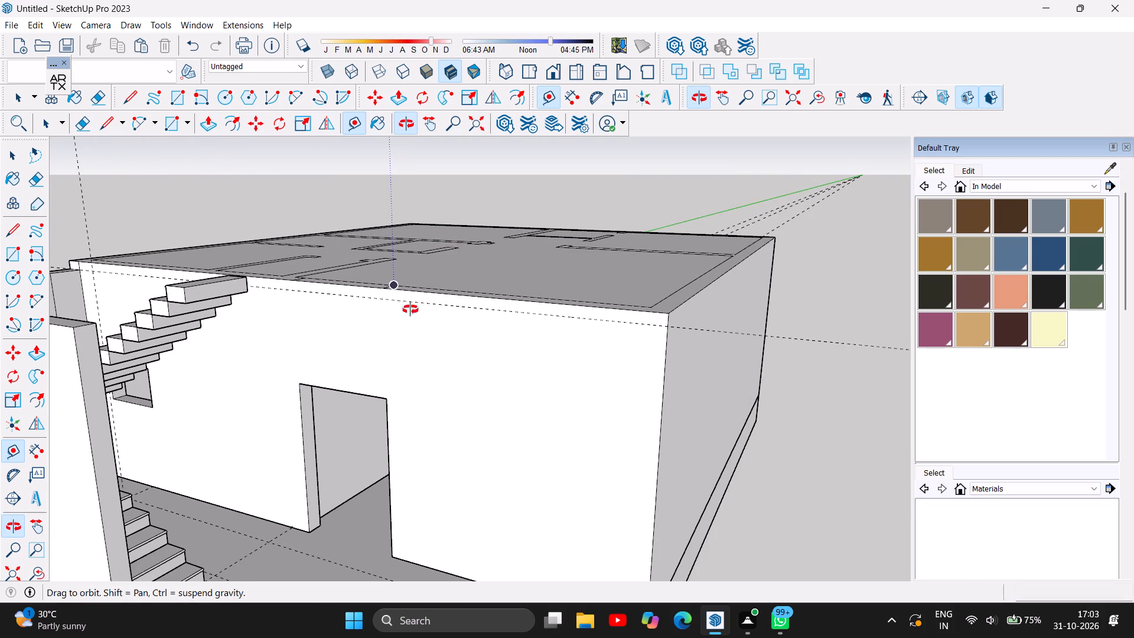
pyautogui.moveTo(389, 310); pyautogui.dragTo(434, 415)
pyautogui.click(434, 415)
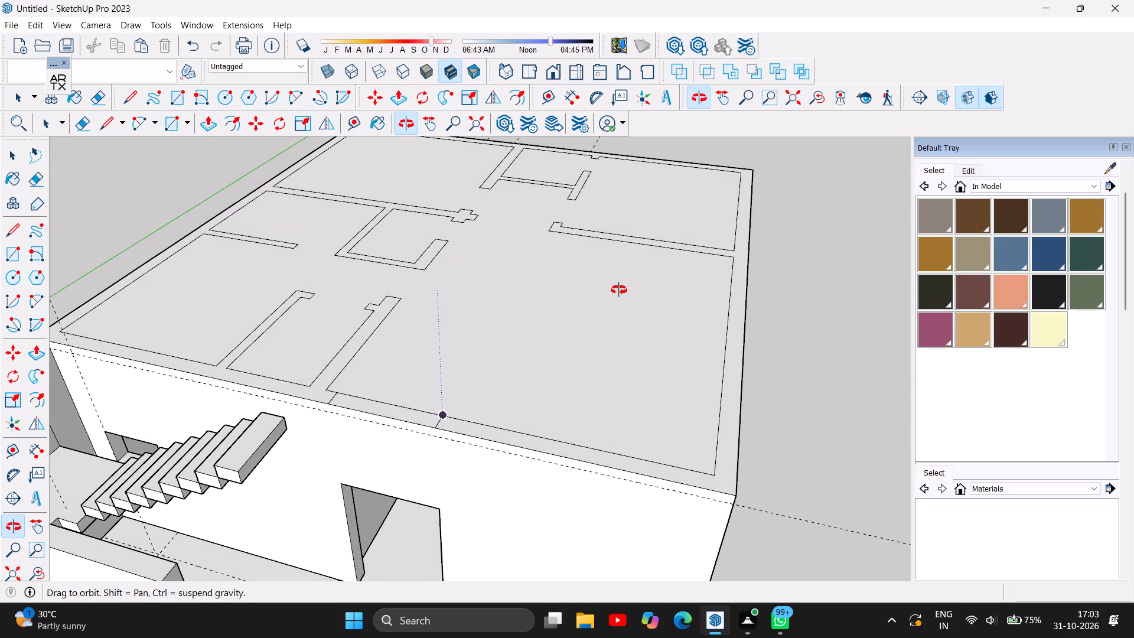
pyautogui.scroll(-2, 625, 292)
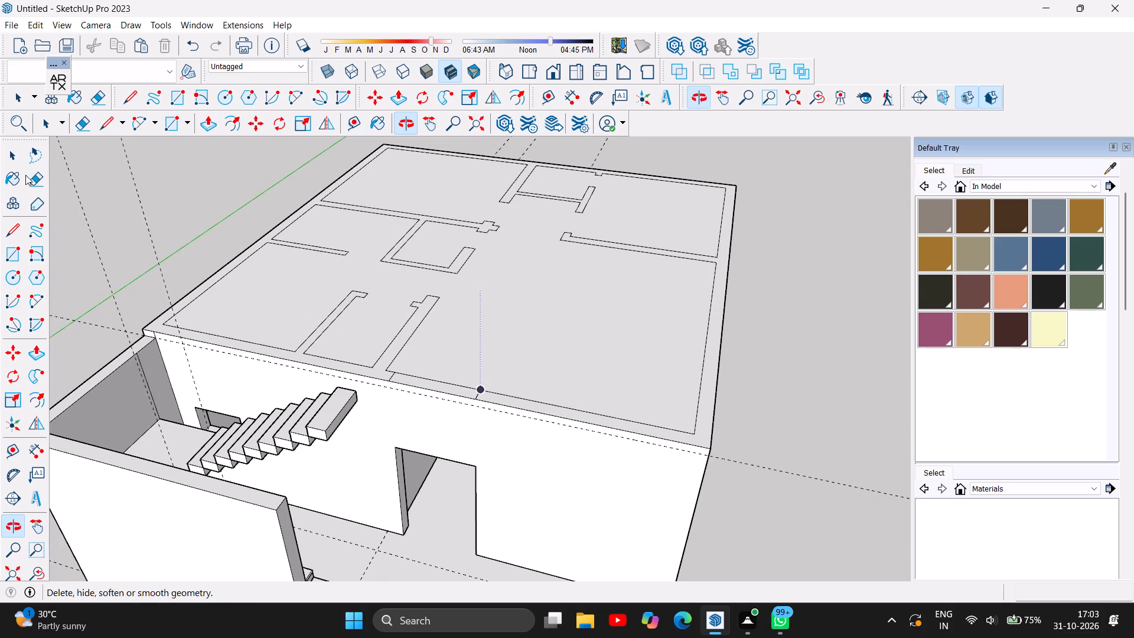
pyautogui.click(102, 125)
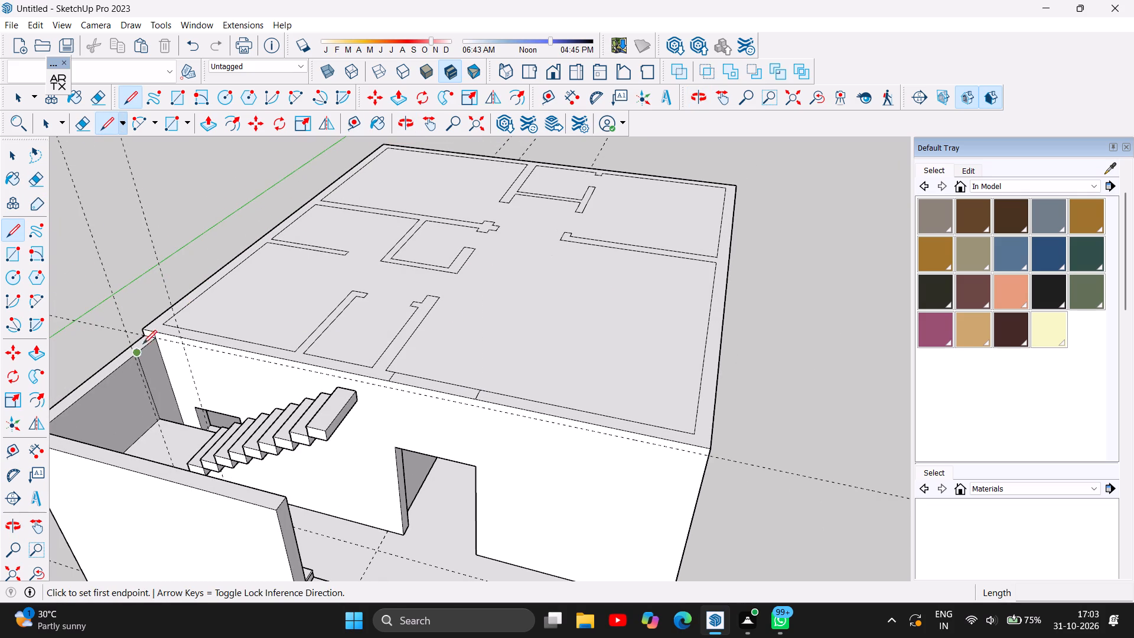
pyautogui.click(154, 344)
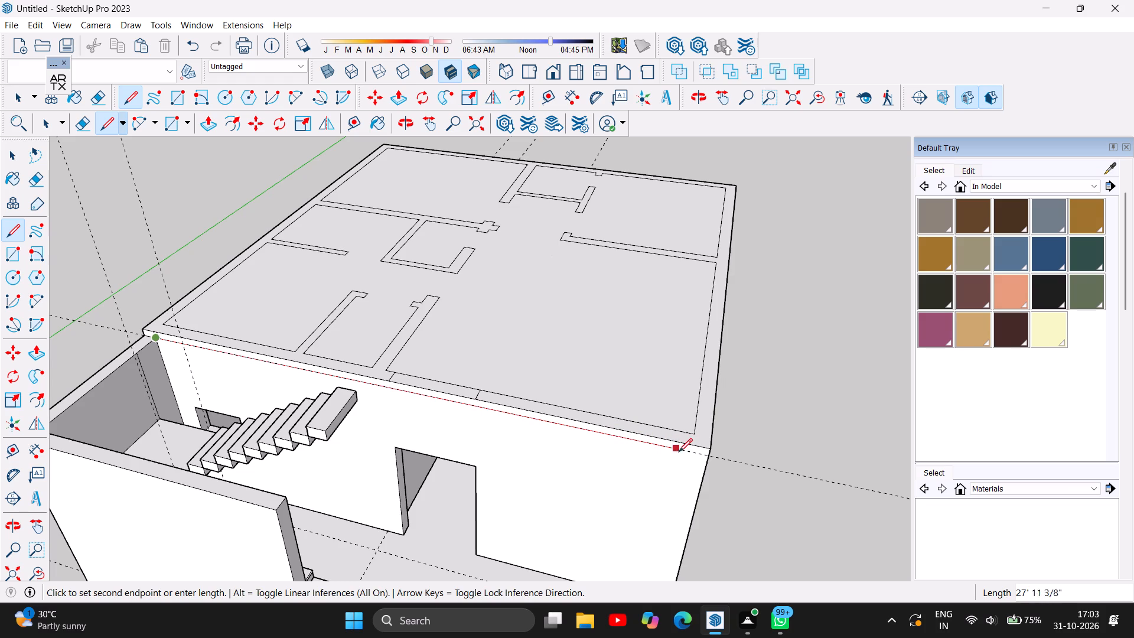
pyautogui.click(708, 459)
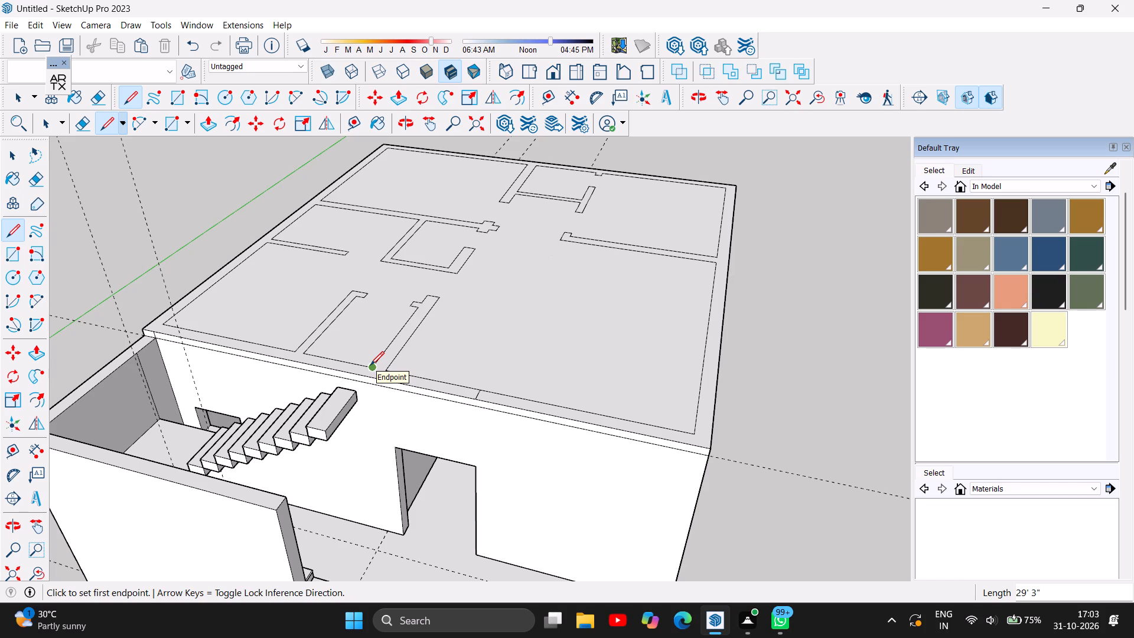
# Draw a line along the red axis from the top step's back corner to near the entrance wall's far corner, about 15' 11" long.
pyautogui.click(357, 394)
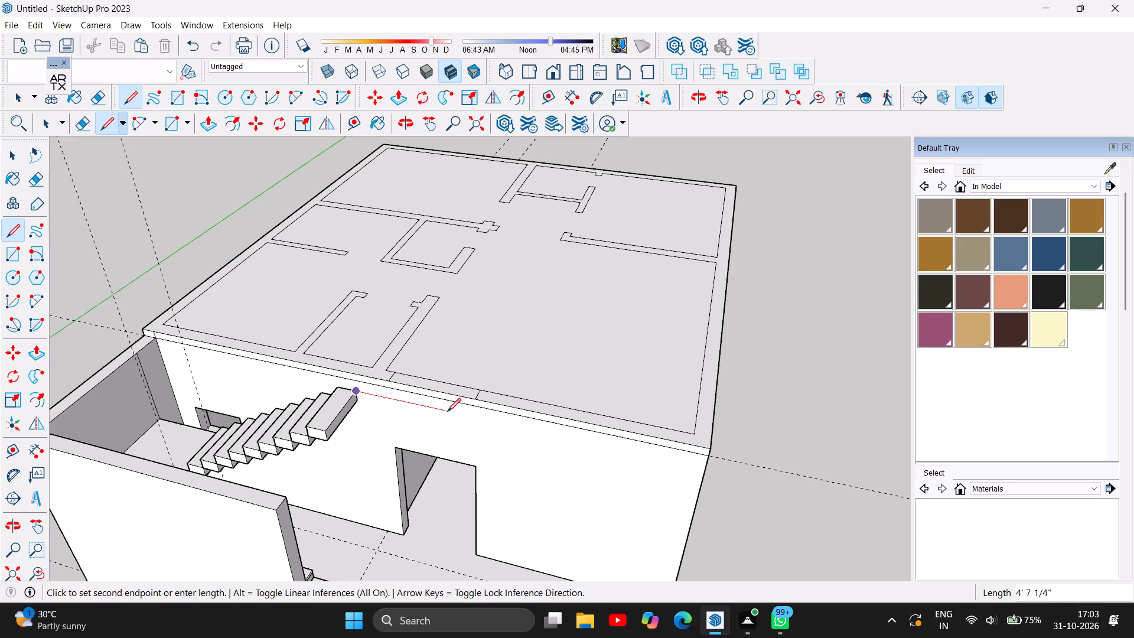
pyautogui.click(696, 470)
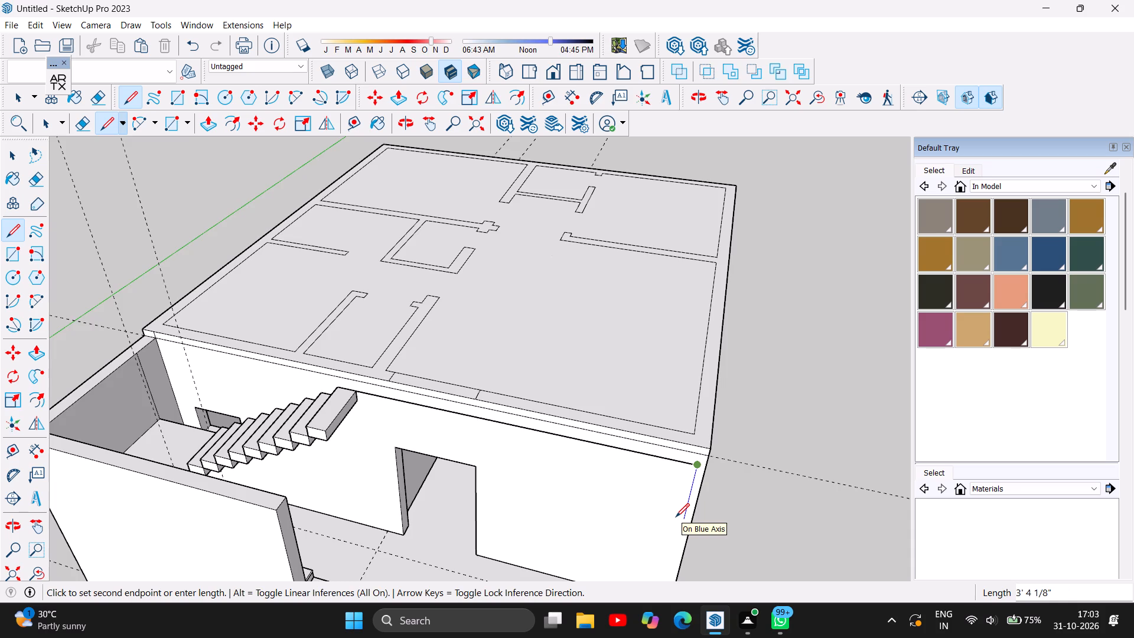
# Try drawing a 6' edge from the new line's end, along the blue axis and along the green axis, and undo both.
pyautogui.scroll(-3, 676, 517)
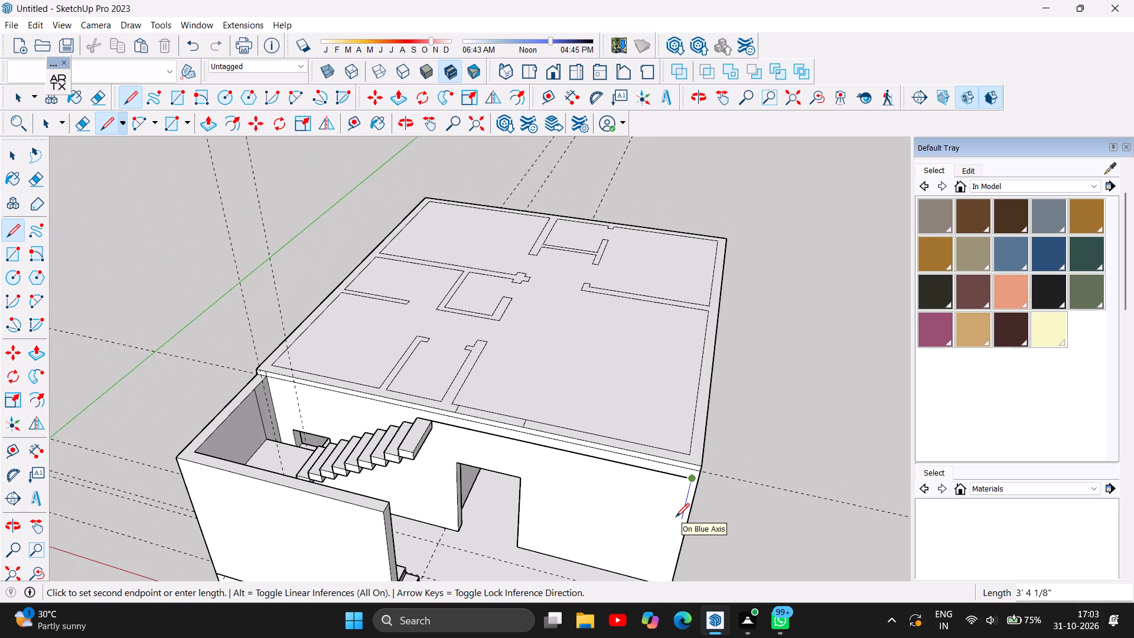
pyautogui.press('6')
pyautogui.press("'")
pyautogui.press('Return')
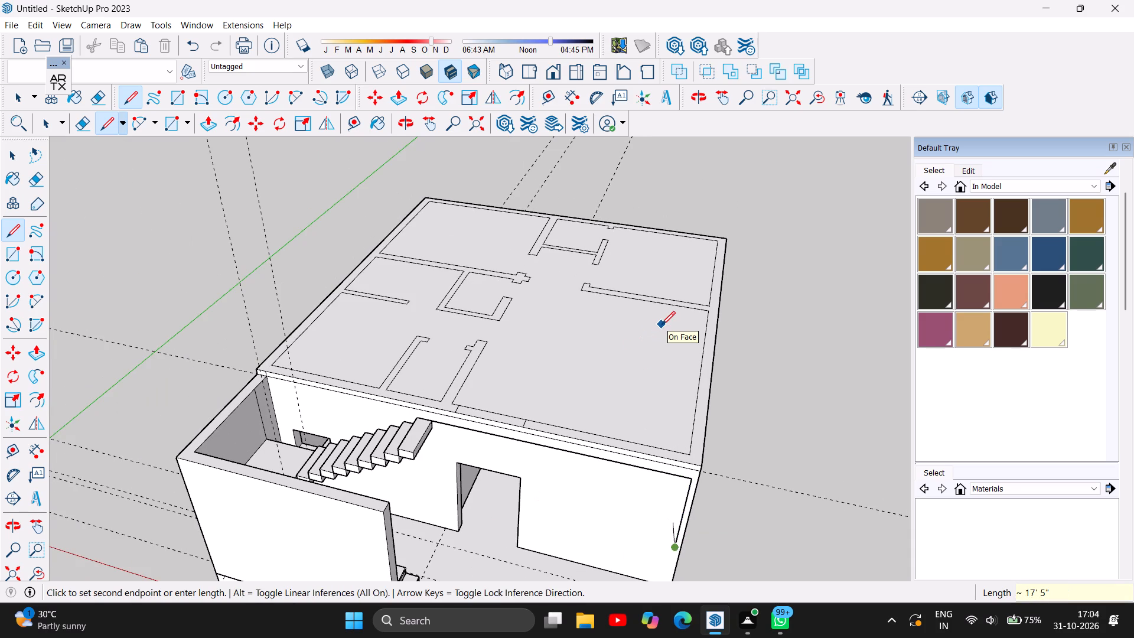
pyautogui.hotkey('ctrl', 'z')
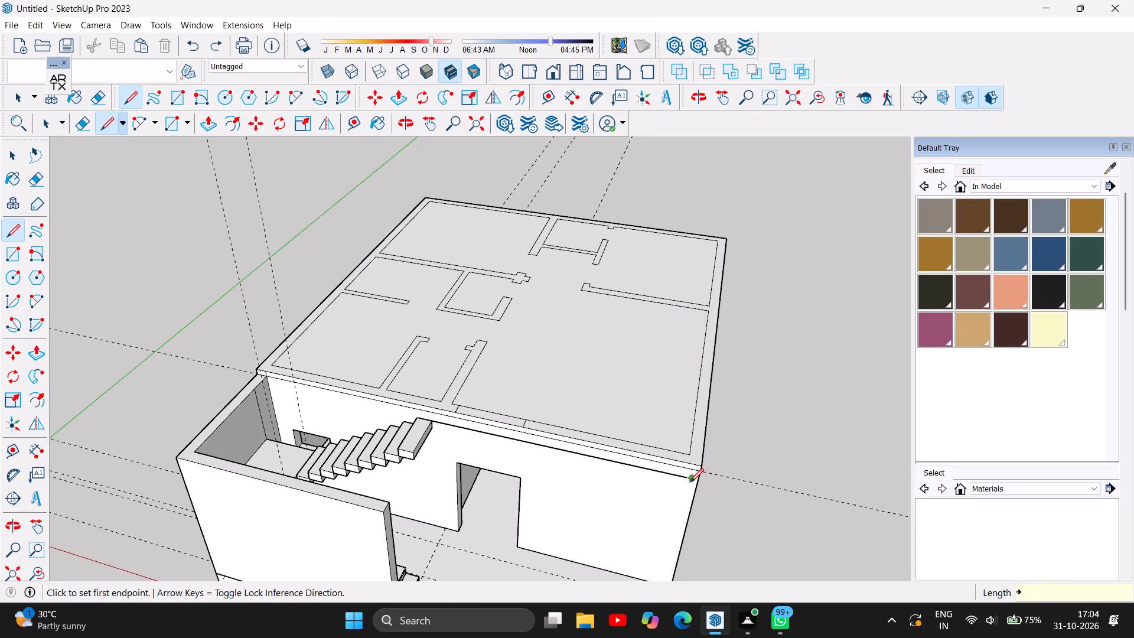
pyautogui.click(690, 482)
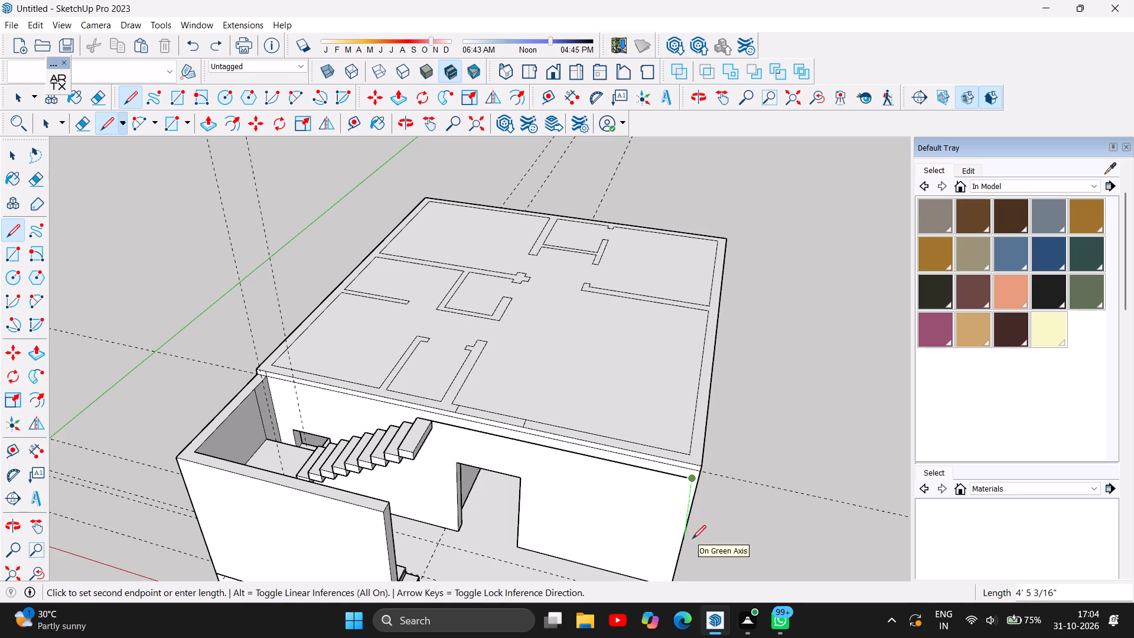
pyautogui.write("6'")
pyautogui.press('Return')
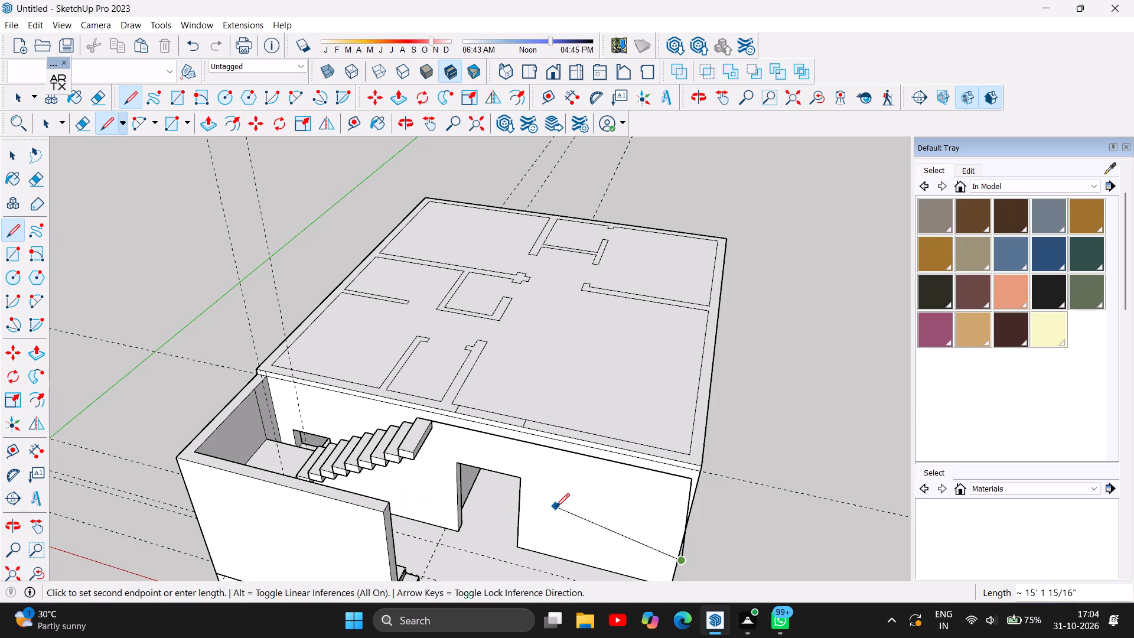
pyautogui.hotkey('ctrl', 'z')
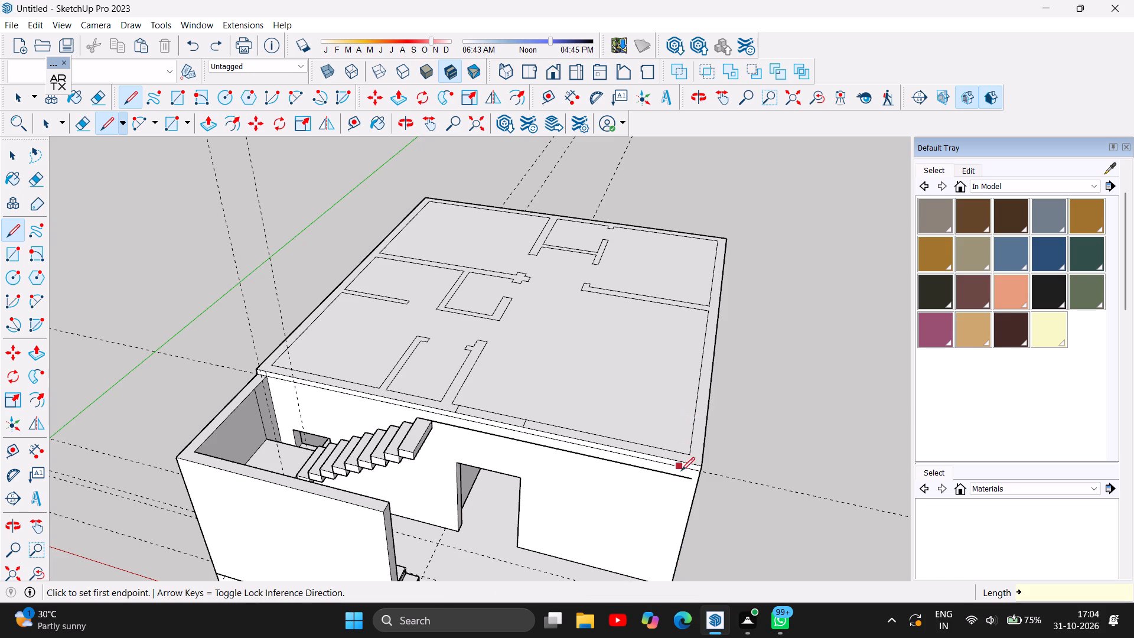
# Extend the line to the wall corner, run it about 6' 6" outward along the green axis, and return it to the stair wall's top corner.
pyautogui.click(697, 479)
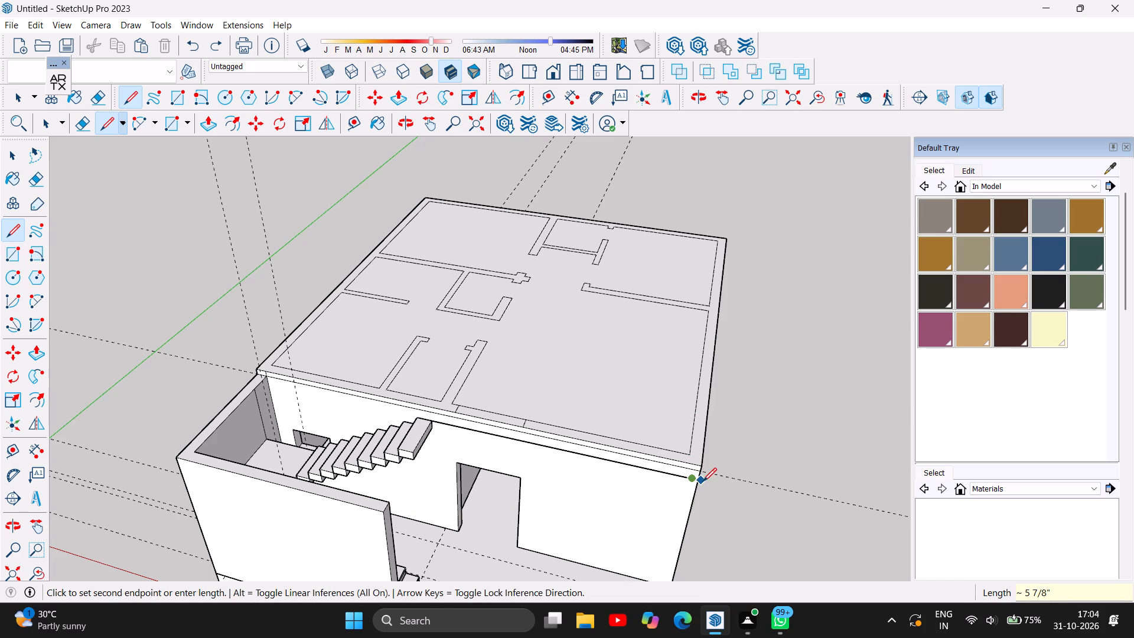
pyautogui.click(702, 481)
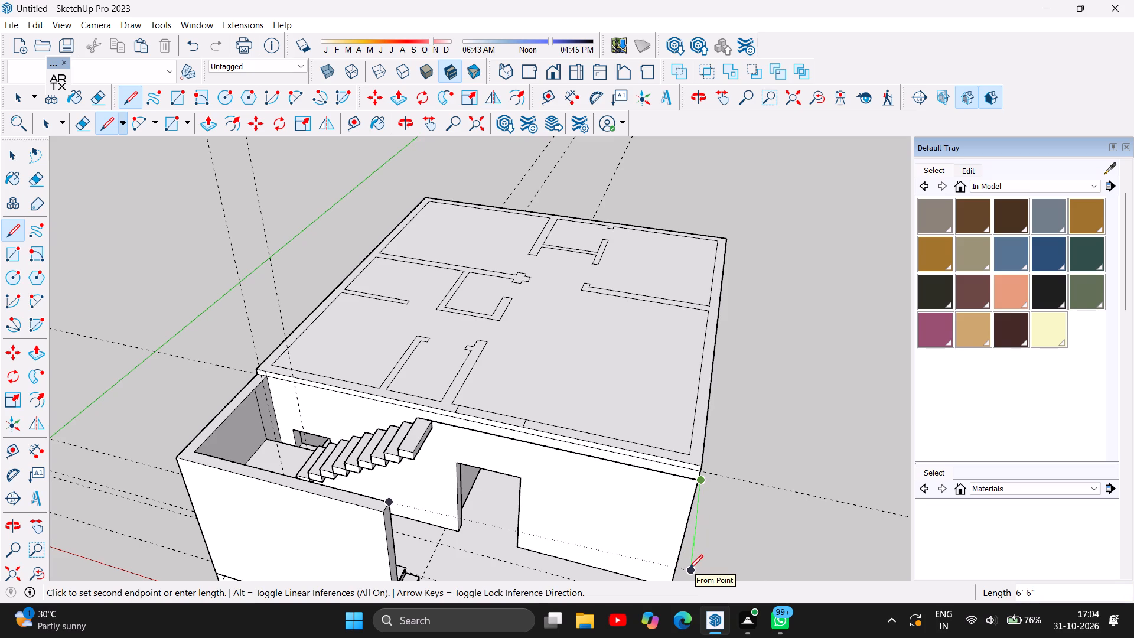
pyautogui.click(689, 574)
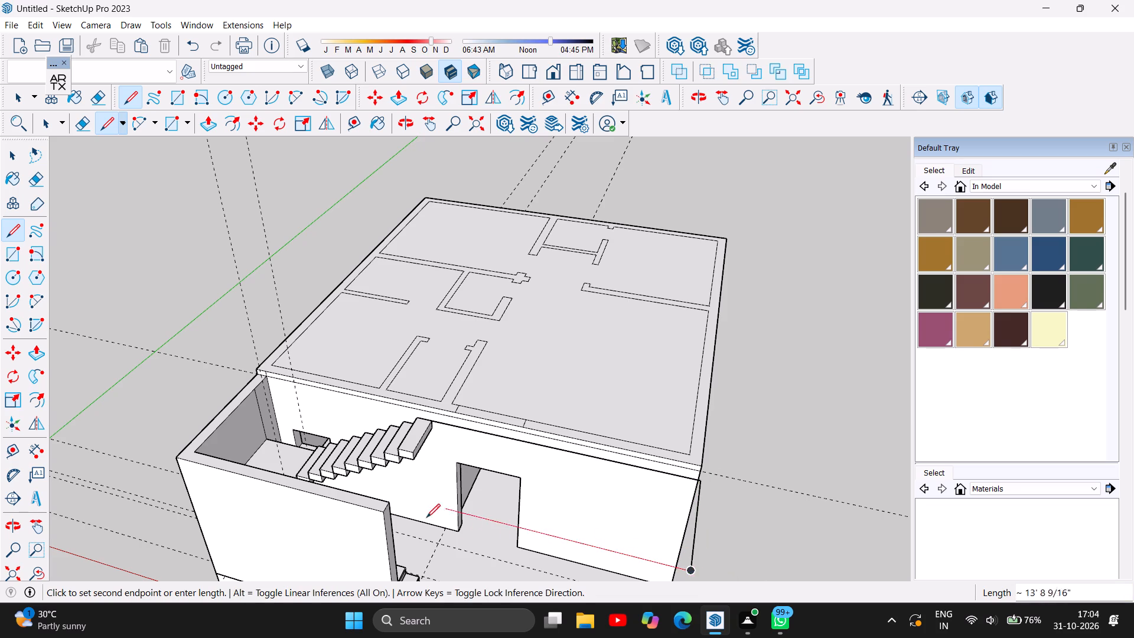
pyautogui.click(388, 508)
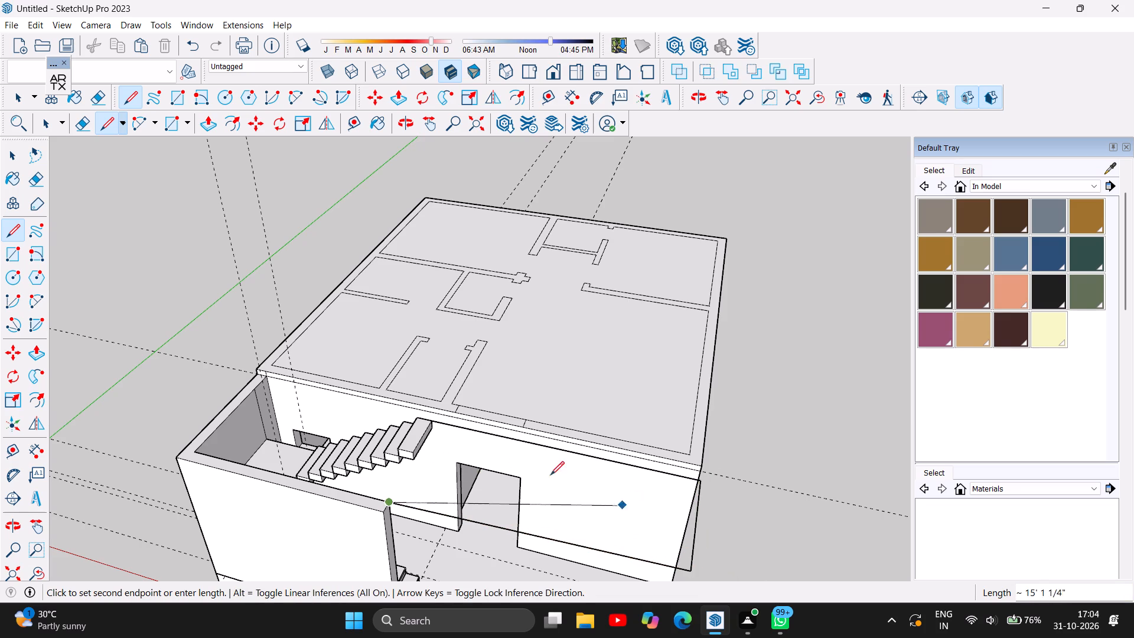
pyautogui.press('Escape')
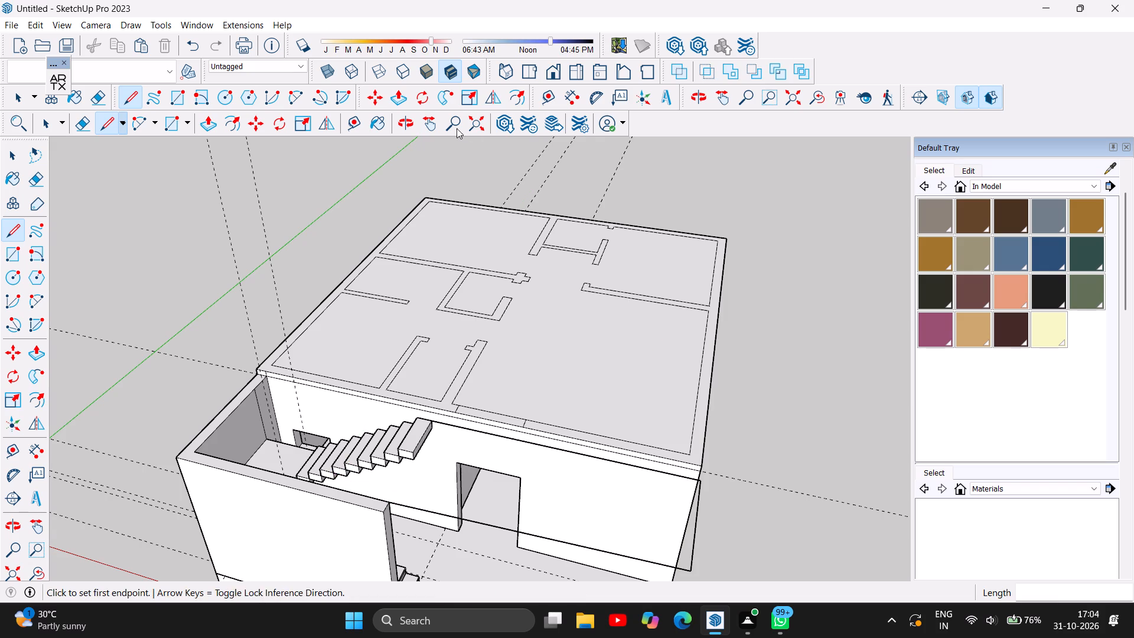
# Examine the new landing outline from several sides against the top step, entrance wall and stair wall.
pyautogui.click(415, 122)
pyautogui.moveTo(718, 432); pyautogui.dragTo(314, 401)
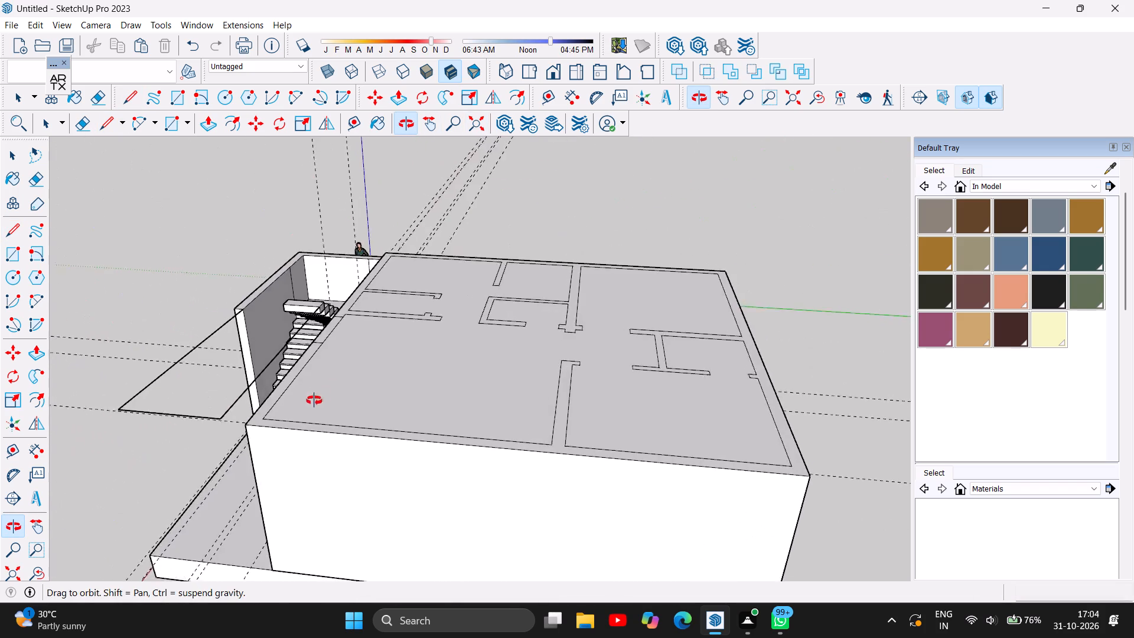
pyautogui.moveTo(314, 401); pyautogui.dragTo(302, 537)
pyautogui.moveTo(136, 484); pyautogui.dragTo(513, 354)
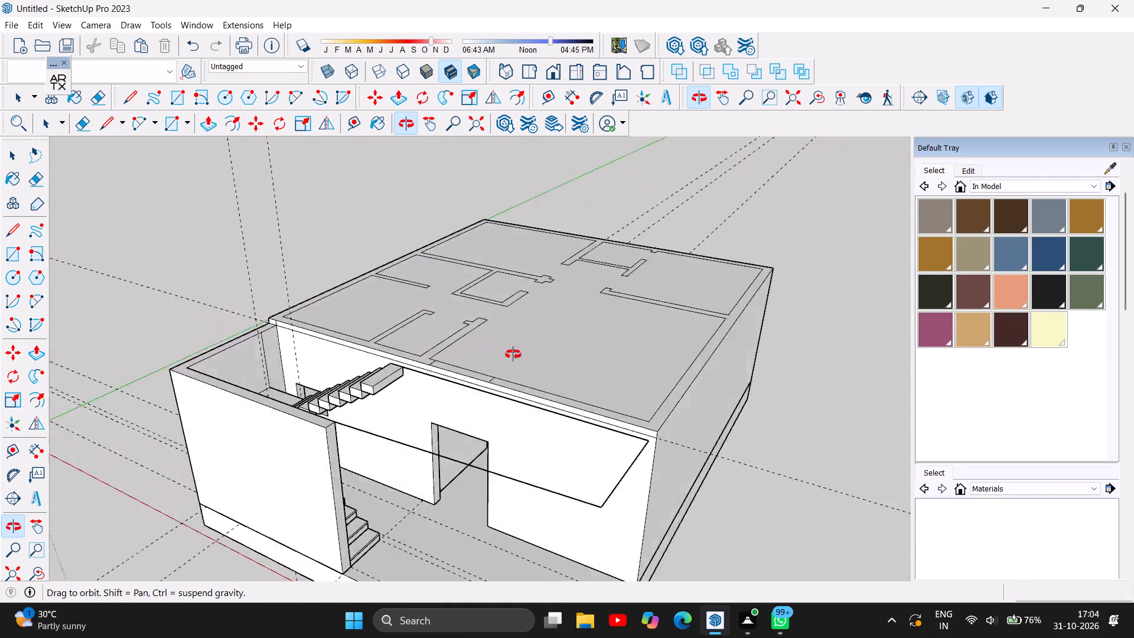
pyautogui.moveTo(513, 354); pyautogui.dragTo(765, 493)
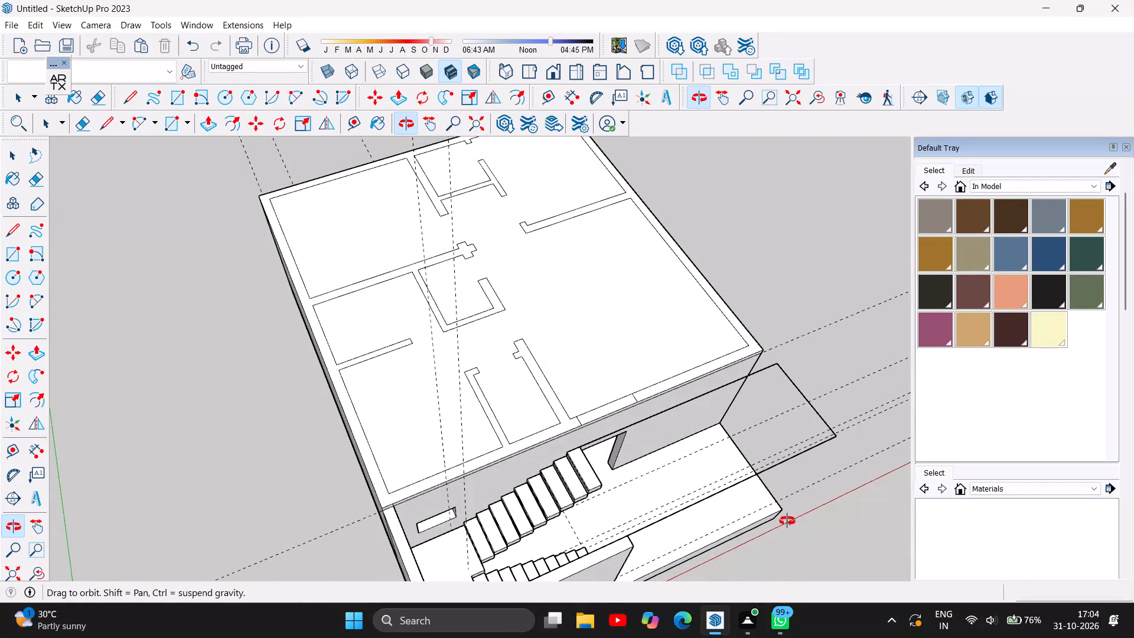
pyautogui.moveTo(787, 521); pyautogui.dragTo(607, 427)
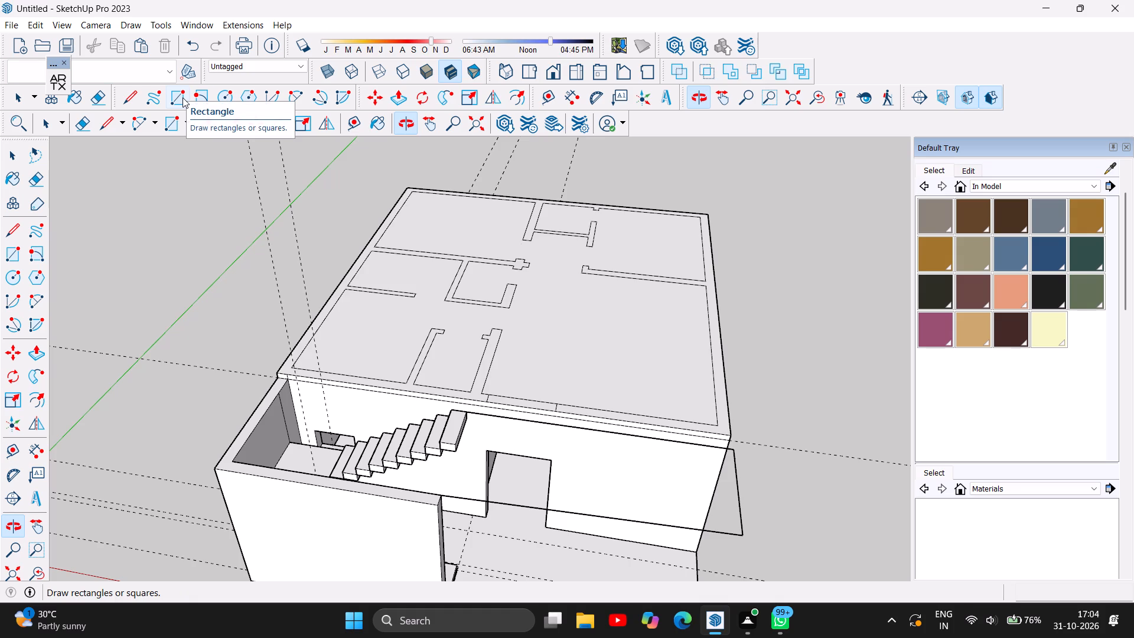
# Undo the landing outline lines running between the top step, entrance wall corner and stair wall corner.
pyautogui.hotkey('ctrl', 'z')
pyautogui.hotkey('ctrl', 'z')
pyautogui.hotkey('ctrl', 'z')
pyautogui.hotkey('ctrl', 'z')
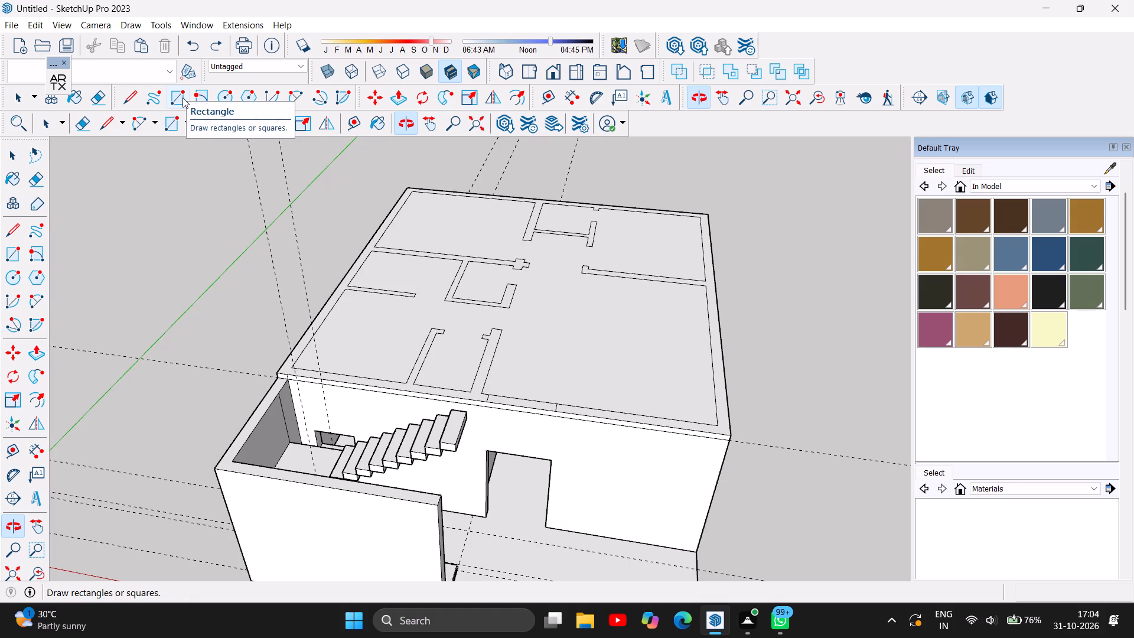
# Place guides along the red axis, about 17' 10" from the top step's back corner and about 16' 10" from the stair wall's top corner.
pyautogui.press('t')
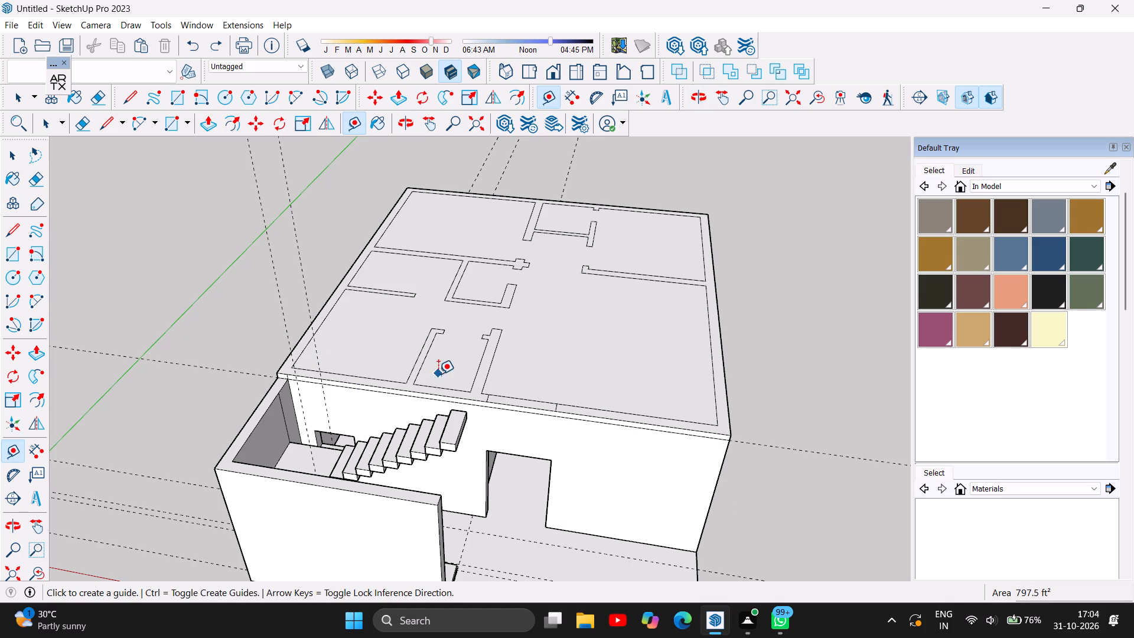
pyautogui.click(464, 409)
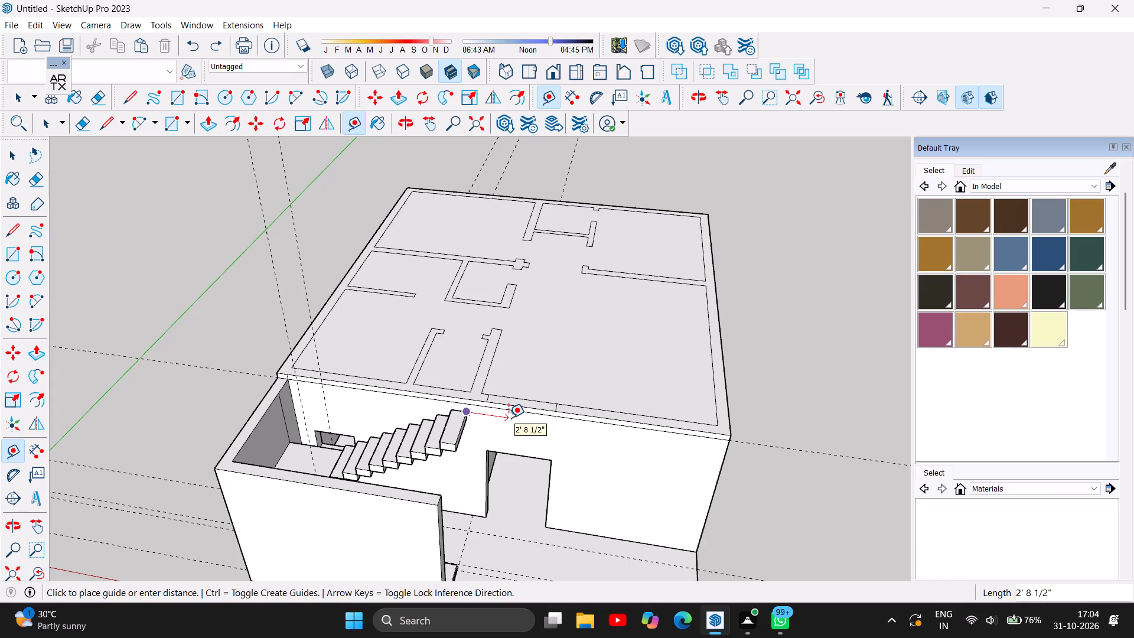
pyautogui.click(758, 462)
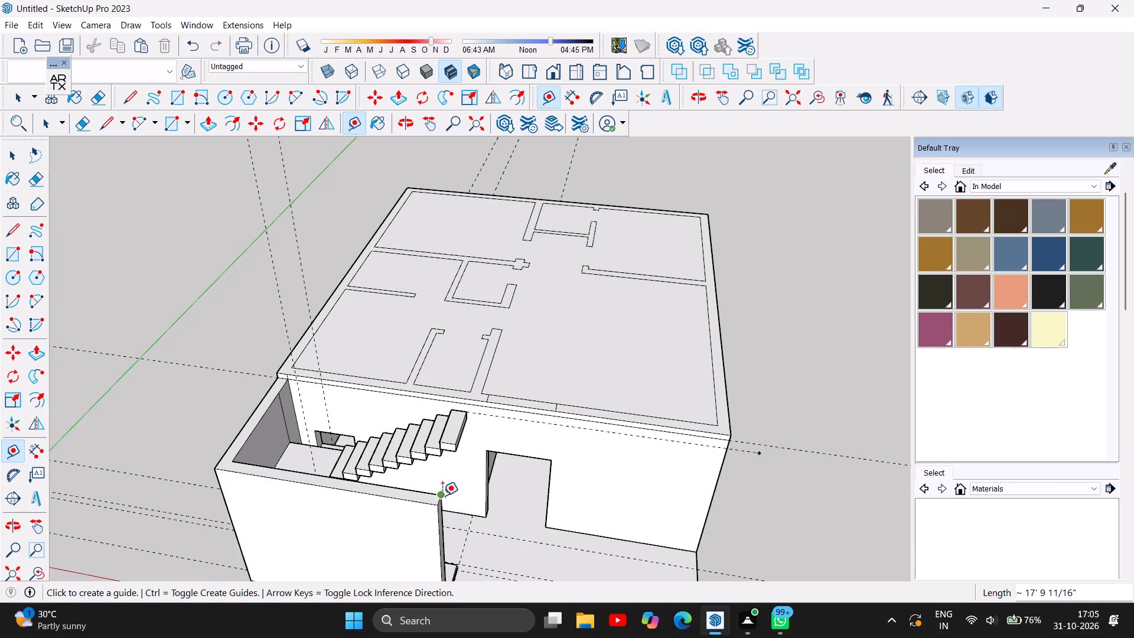
pyautogui.click(442, 494)
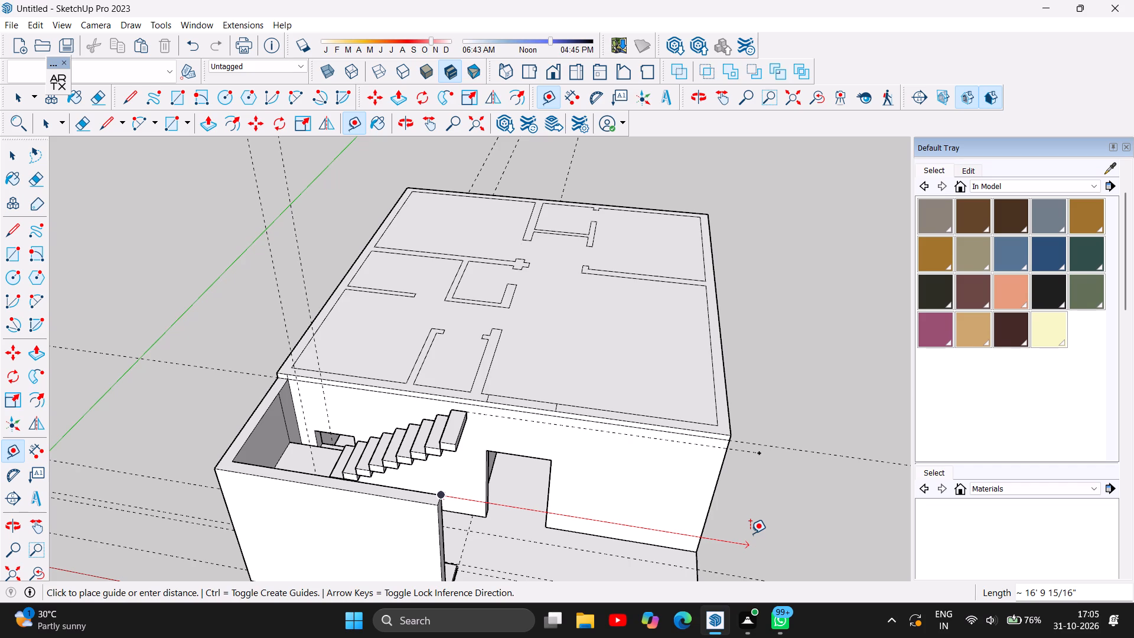
pyautogui.click(750, 533)
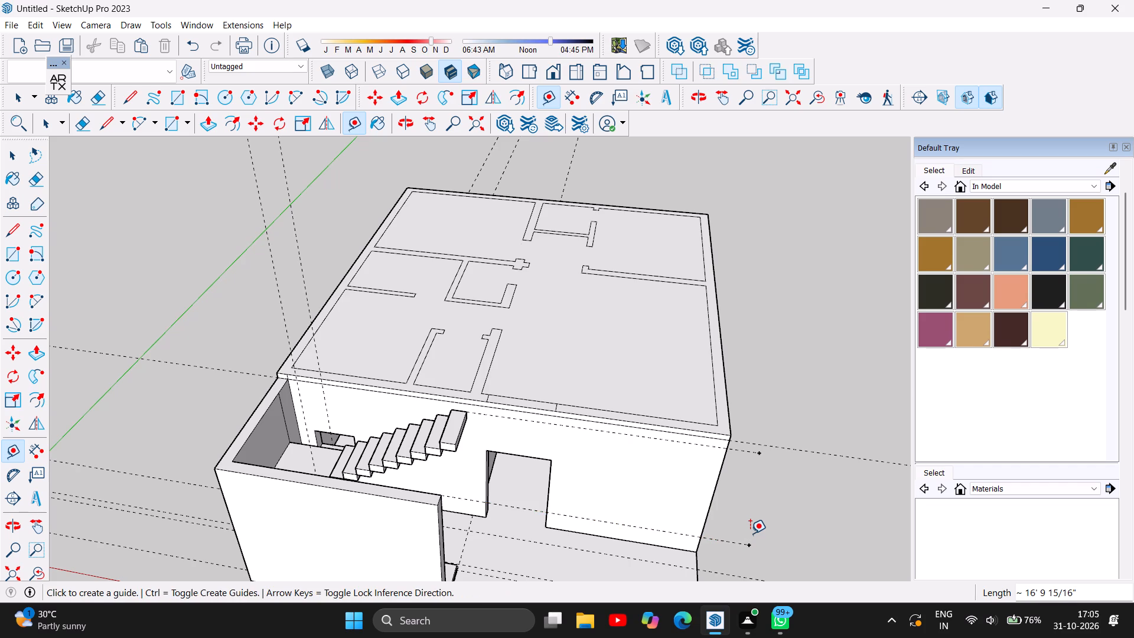
# Place a guide about 9' 5" outward along the green axis from the entrance wall's far top corner.
pyautogui.click(732, 441)
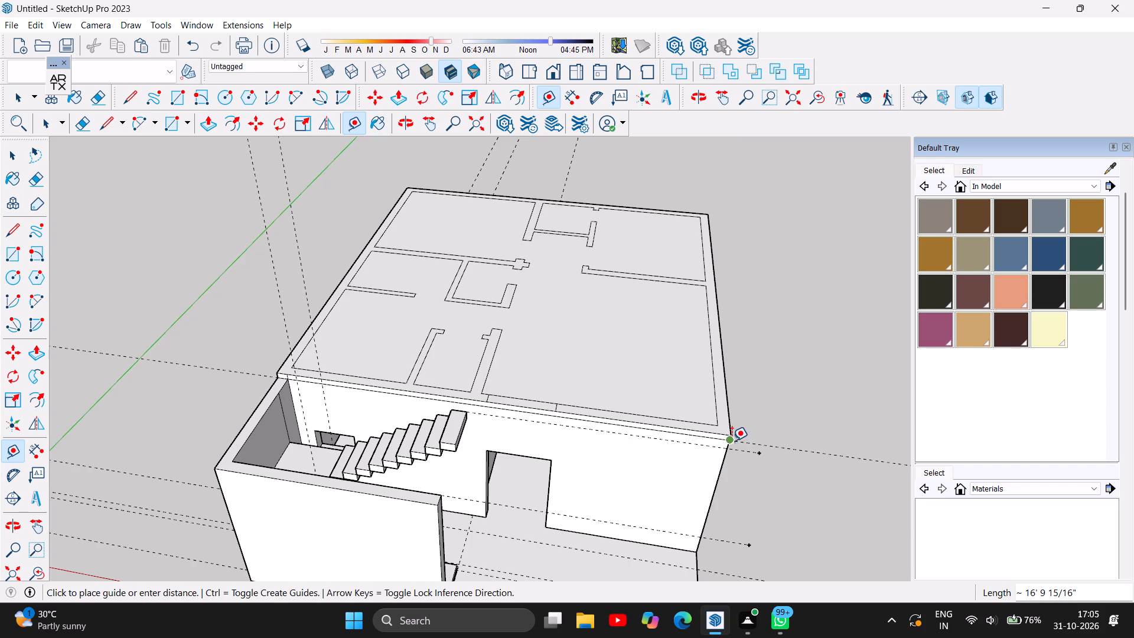
pyautogui.click(726, 565)
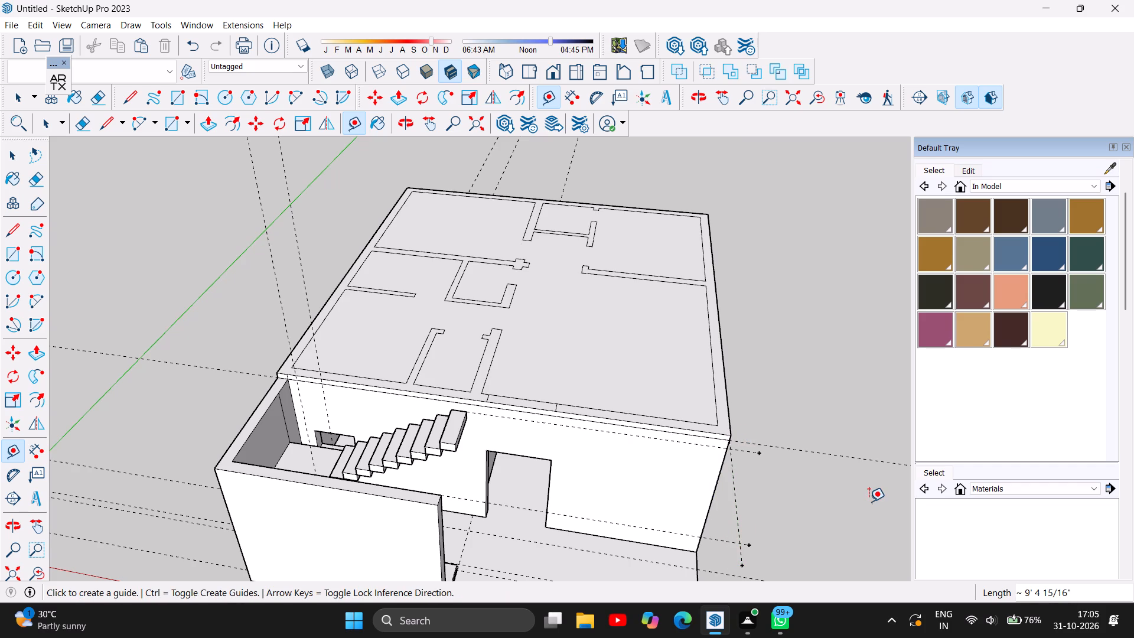
# Examine how the new guides line up with the top step, stair wall and entrance passage, from above and from several sides.
pyautogui.scroll(6, 869, 502)
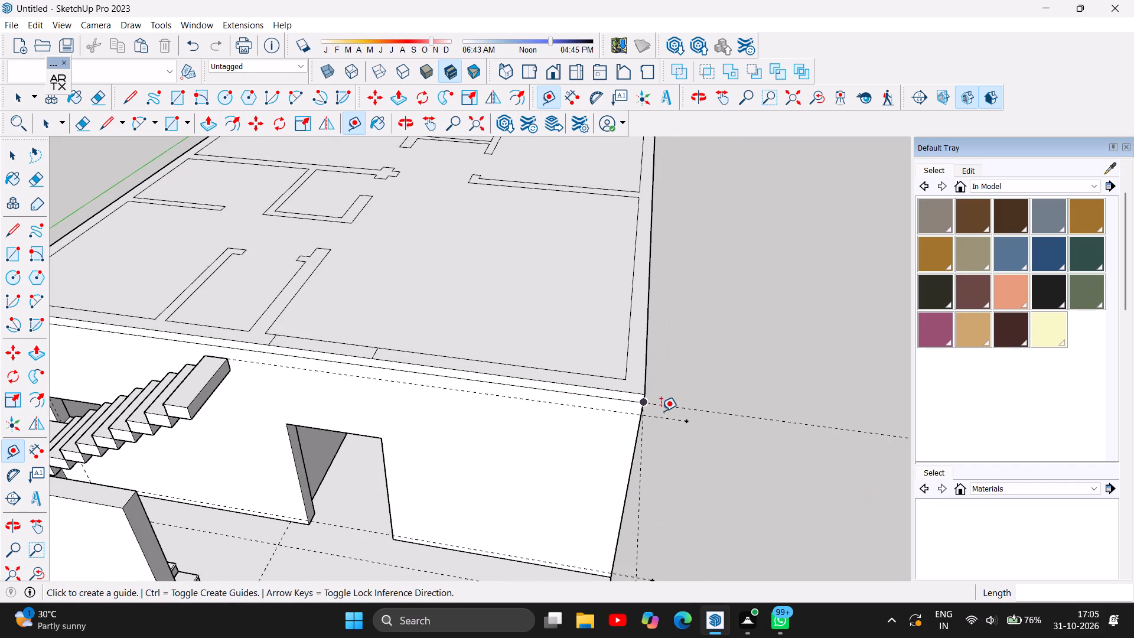
pyautogui.scroll(-2, 661, 411)
pyautogui.click(402, 121)
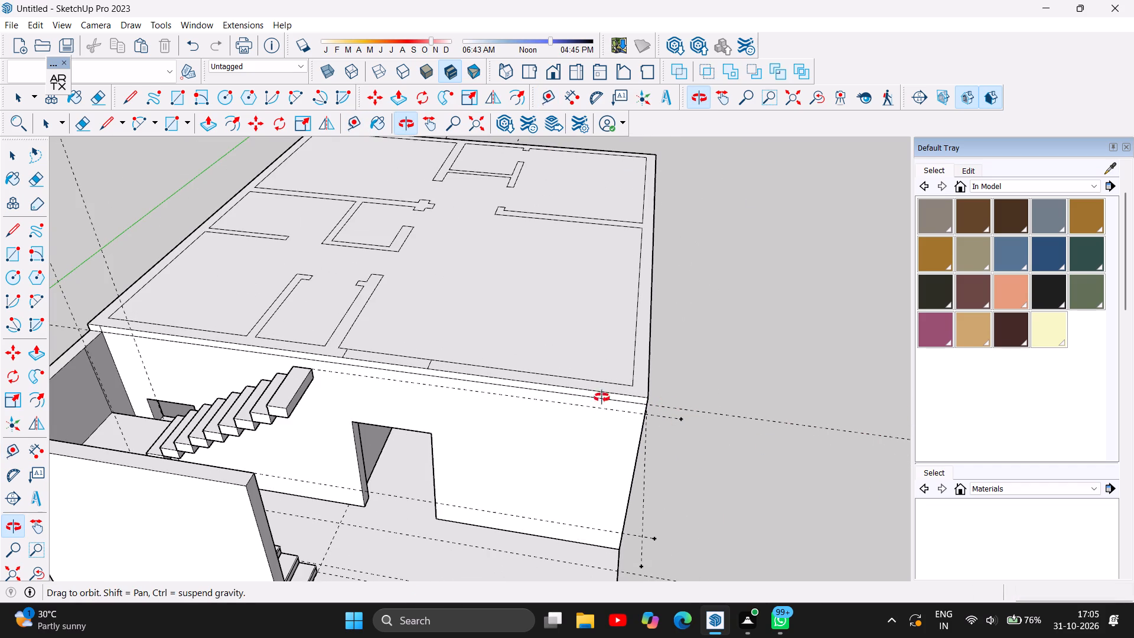
pyautogui.moveTo(679, 487); pyautogui.dragTo(376, 534)
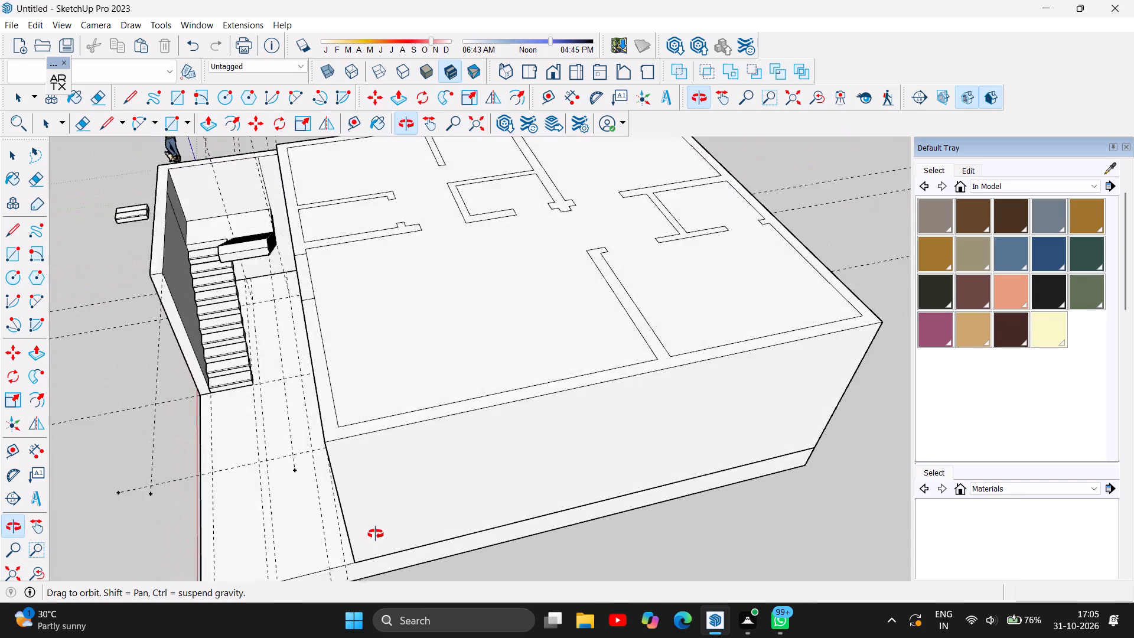
pyautogui.moveTo(376, 534); pyautogui.dragTo(589, 516)
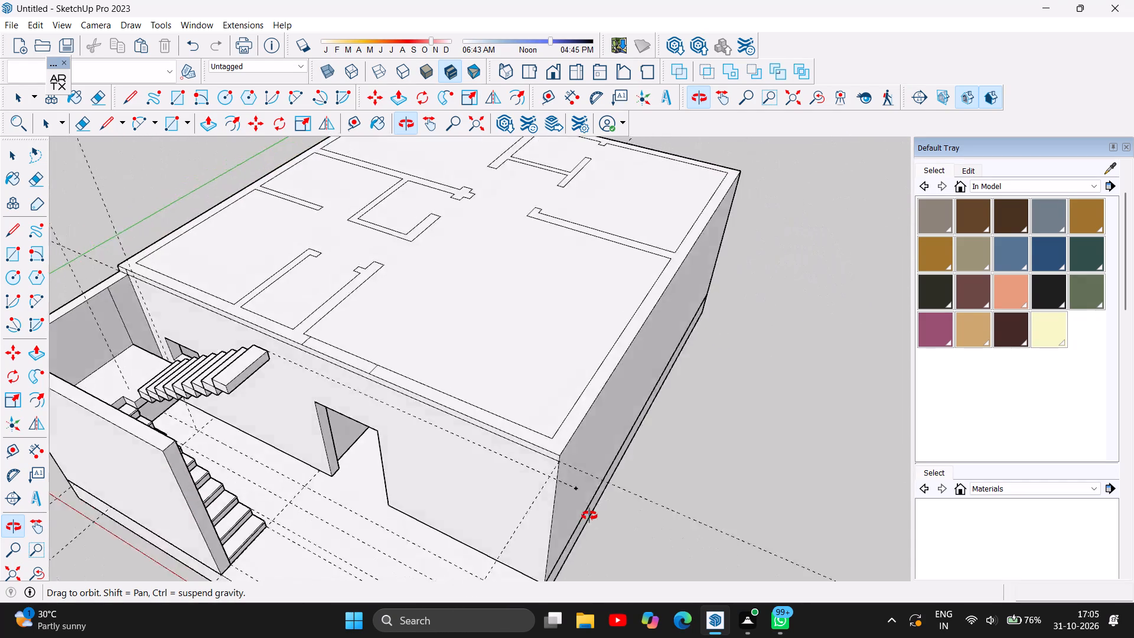
pyautogui.moveTo(589, 516); pyautogui.dragTo(726, 533)
pyautogui.scroll(-3, 696, 391)
pyautogui.moveTo(573, 496); pyautogui.dragTo(578, 536)
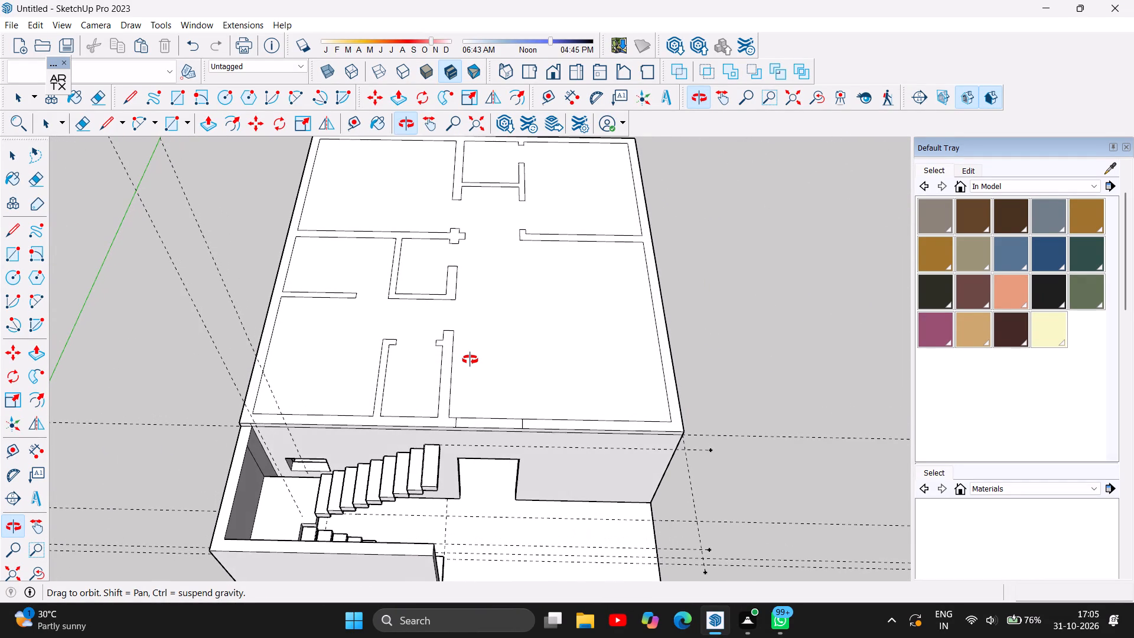
pyautogui.scroll(-1, 474, 356)
pyautogui.moveTo(540, 528); pyautogui.dragTo(414, 521)
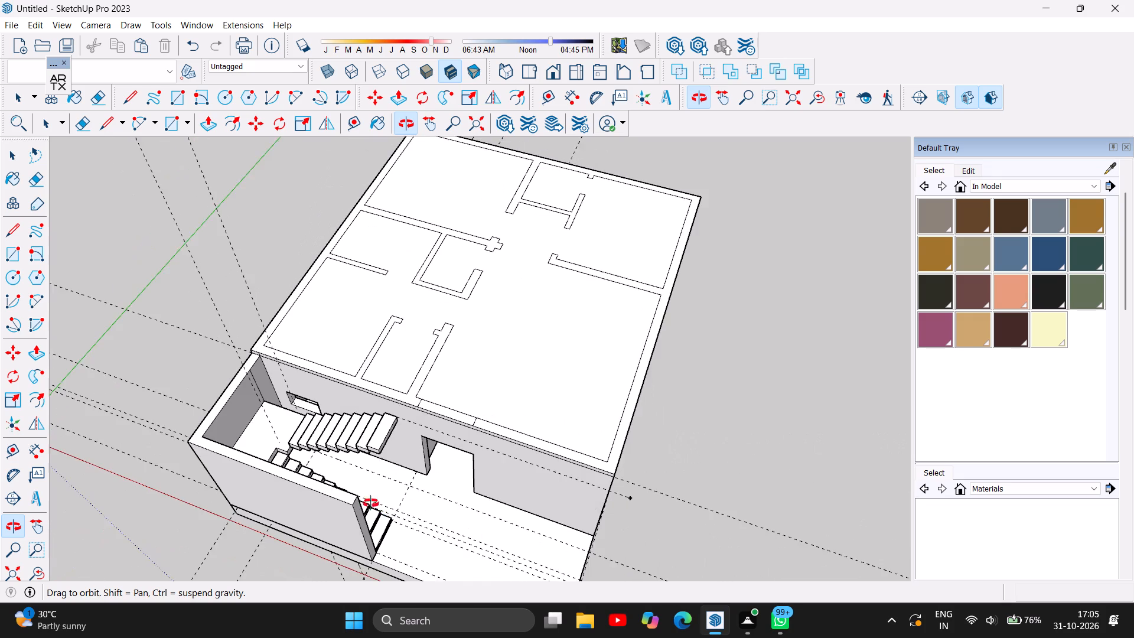
pyautogui.moveTo(268, 474); pyautogui.dragTo(258, 471)
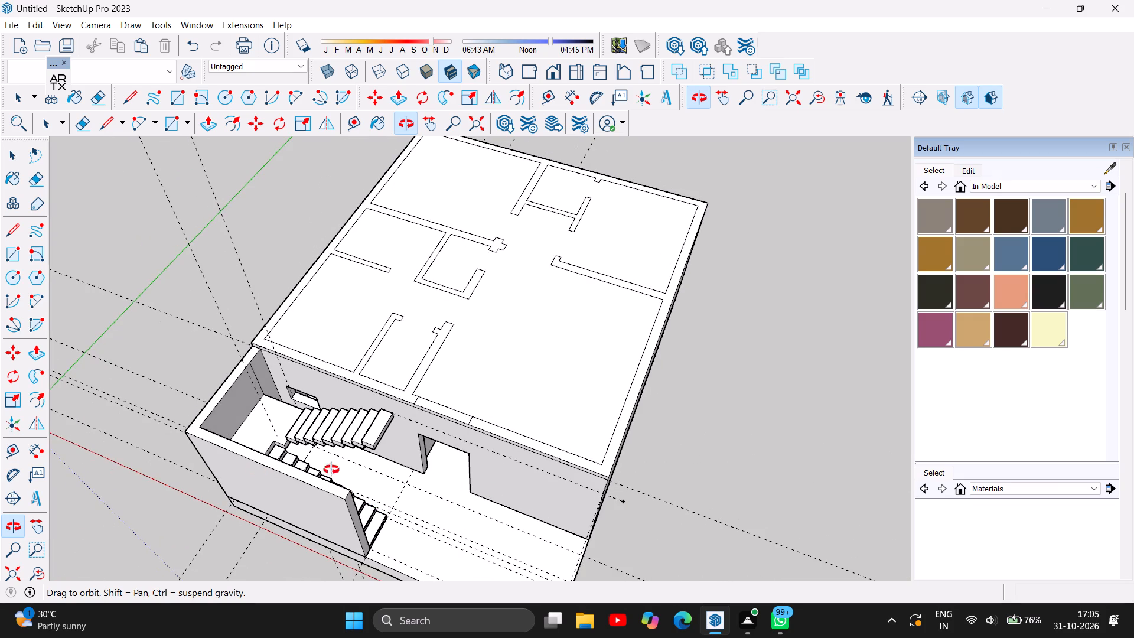
pyautogui.moveTo(370, 450); pyautogui.dragTo(693, 376)
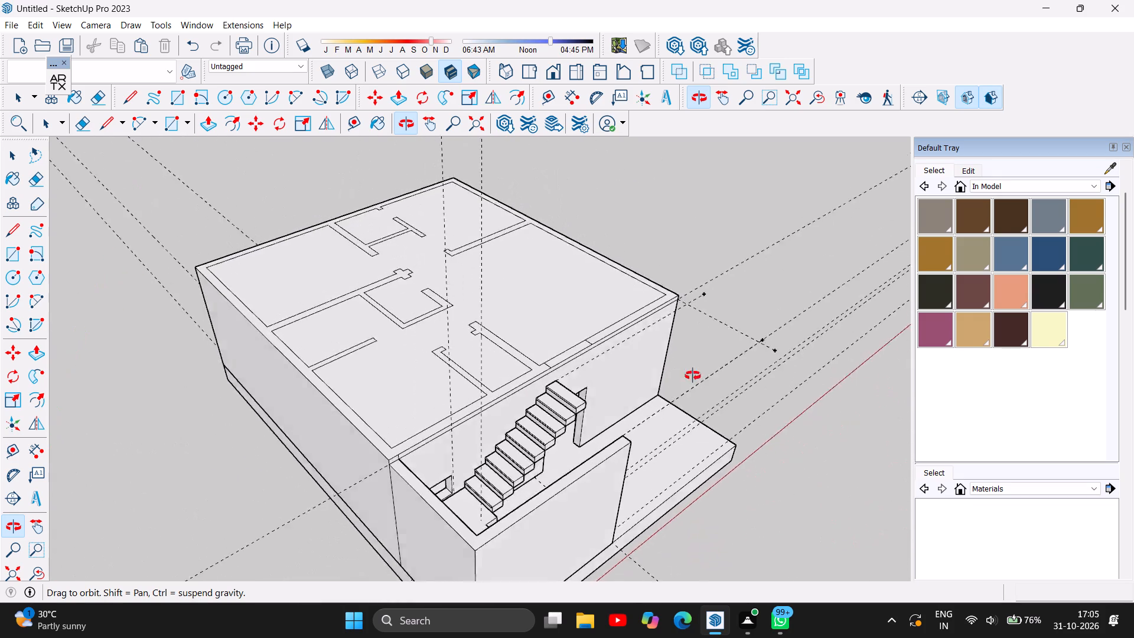
pyautogui.moveTo(693, 376); pyautogui.dragTo(651, 597)
pyautogui.moveTo(595, 582); pyautogui.dragTo(526, 519)
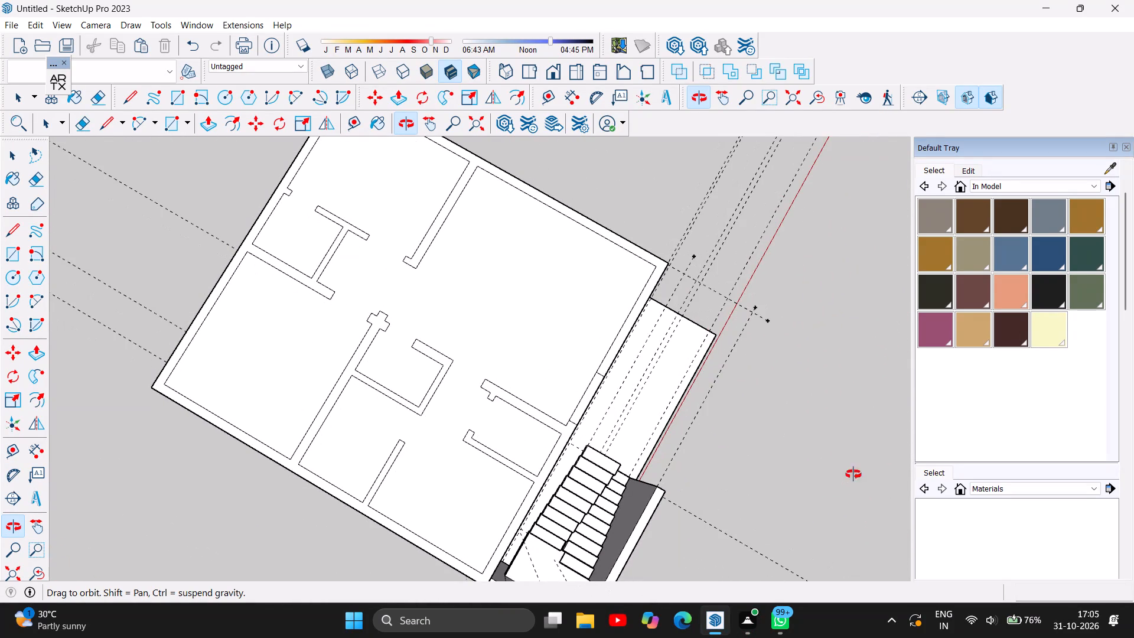
pyautogui.click(752, 465)
pyautogui.moveTo(803, 422); pyautogui.dragTo(623, 461)
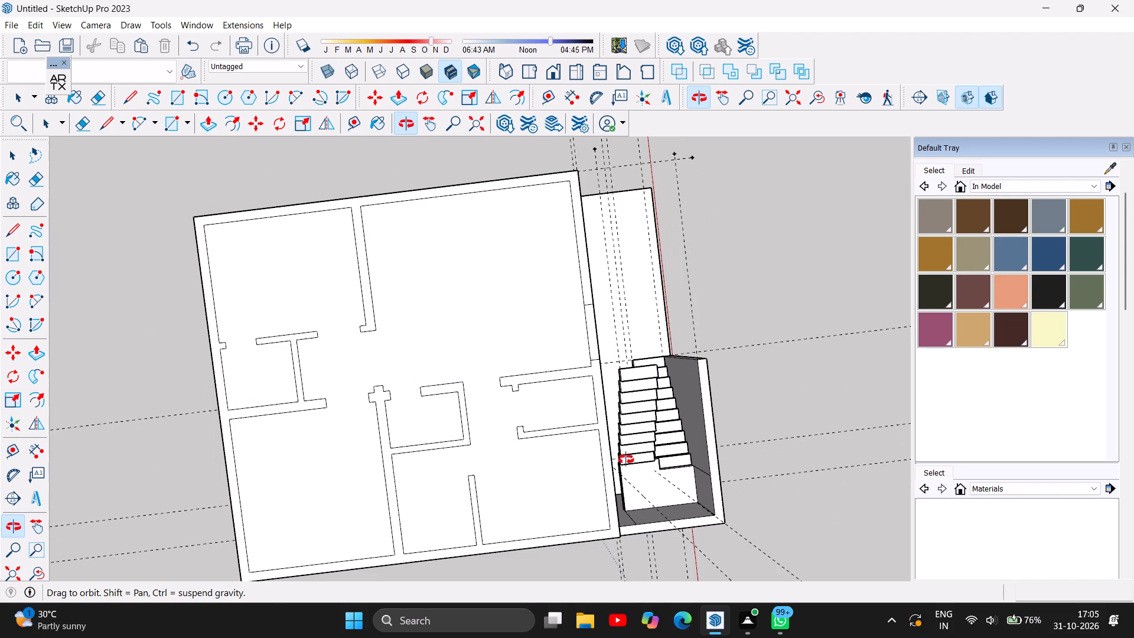
pyautogui.moveTo(810, 396); pyautogui.dragTo(536, 428)
pyautogui.click(535, 428)
pyautogui.moveTo(851, 441); pyautogui.dragTo(585, 493)
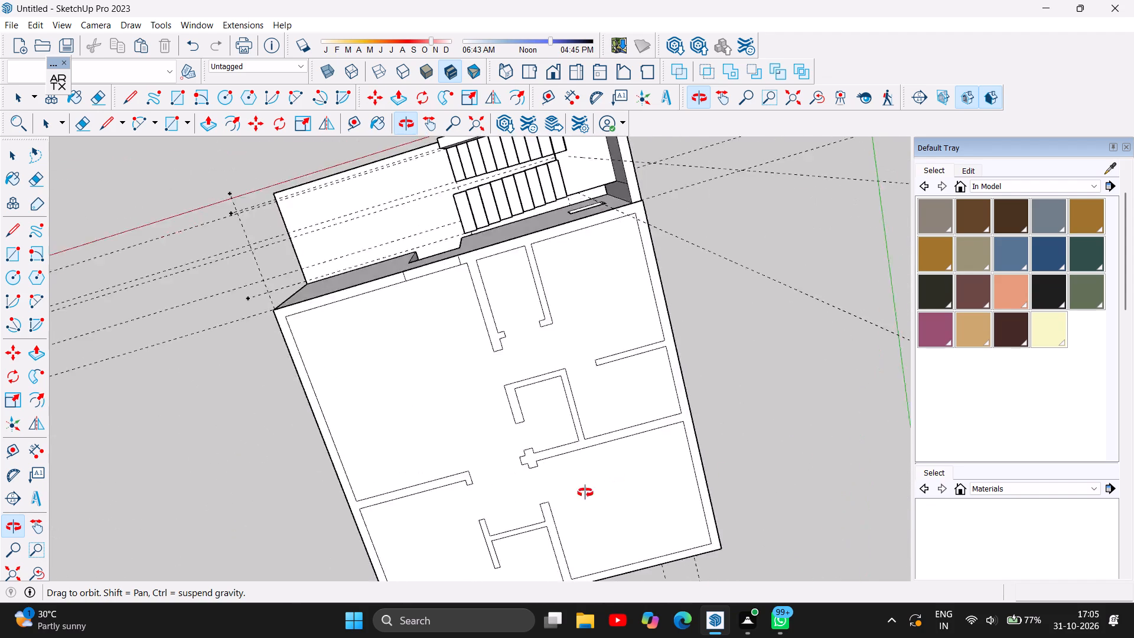
pyautogui.moveTo(585, 493); pyautogui.dragTo(569, 500)
pyautogui.moveTo(866, 415); pyautogui.dragTo(659, 543)
pyautogui.moveTo(408, 490); pyautogui.dragTo(509, 353)
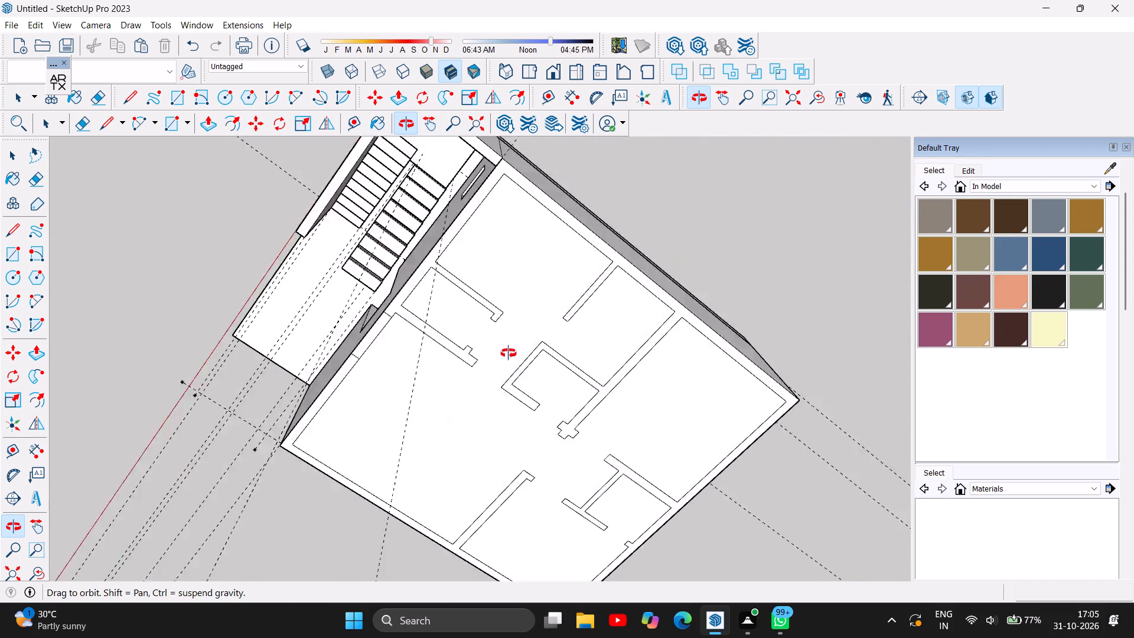
pyautogui.moveTo(509, 353); pyautogui.dragTo(572, 256)
pyautogui.moveTo(420, 466); pyautogui.dragTo(531, 227)
pyautogui.moveTo(265, 453); pyautogui.dragTo(383, 416)
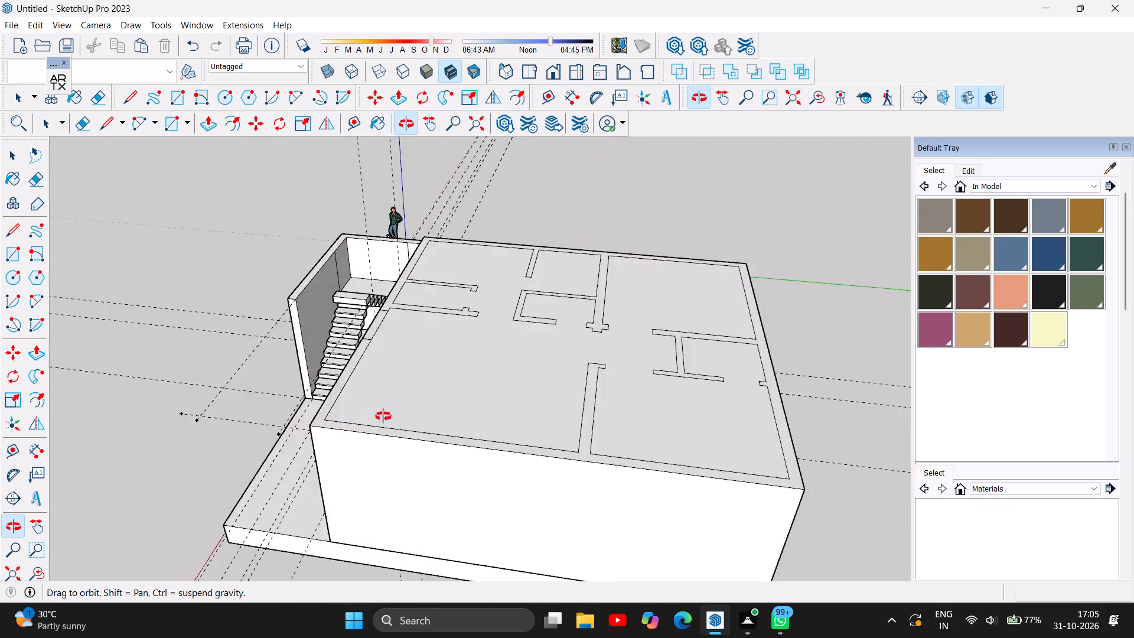
pyautogui.moveTo(383, 416); pyautogui.dragTo(568, 357)
pyautogui.moveTo(569, 357); pyautogui.dragTo(511, 464)
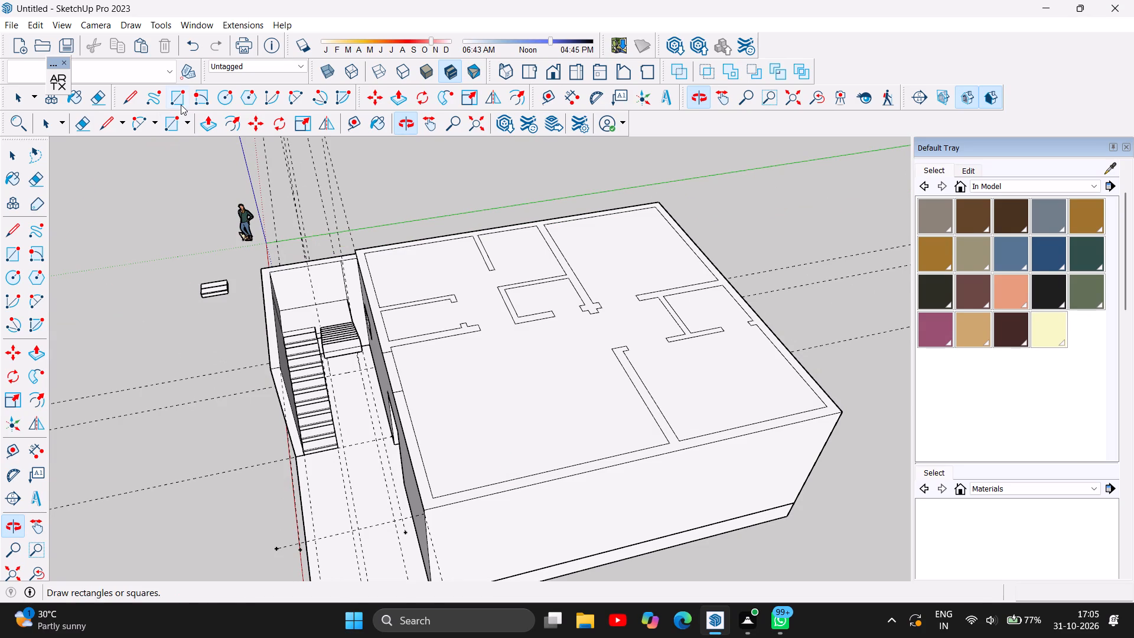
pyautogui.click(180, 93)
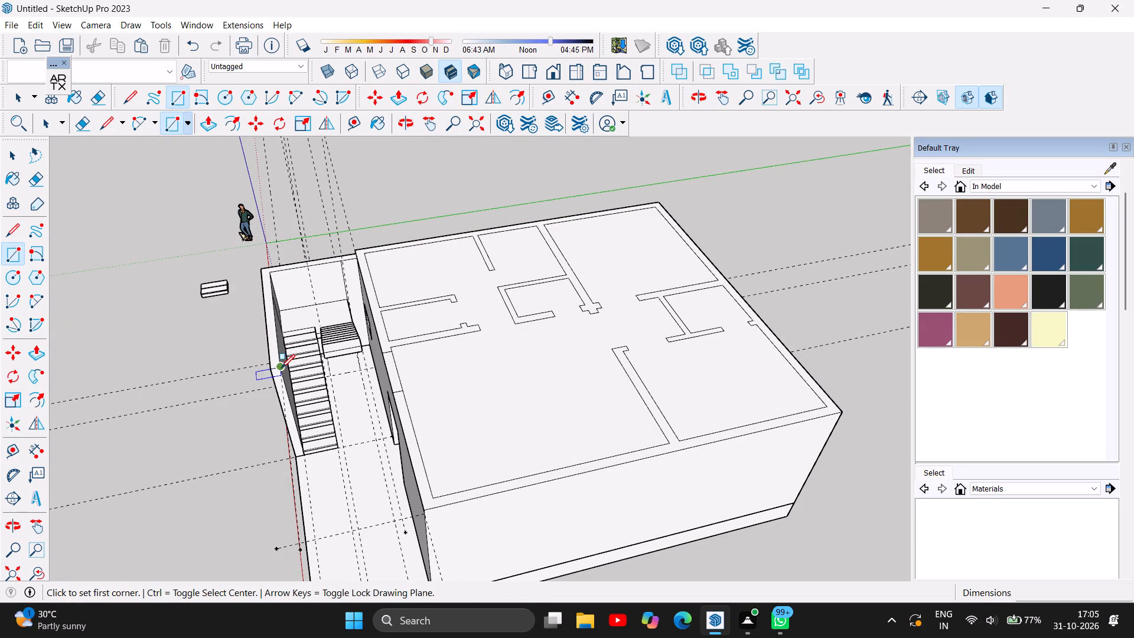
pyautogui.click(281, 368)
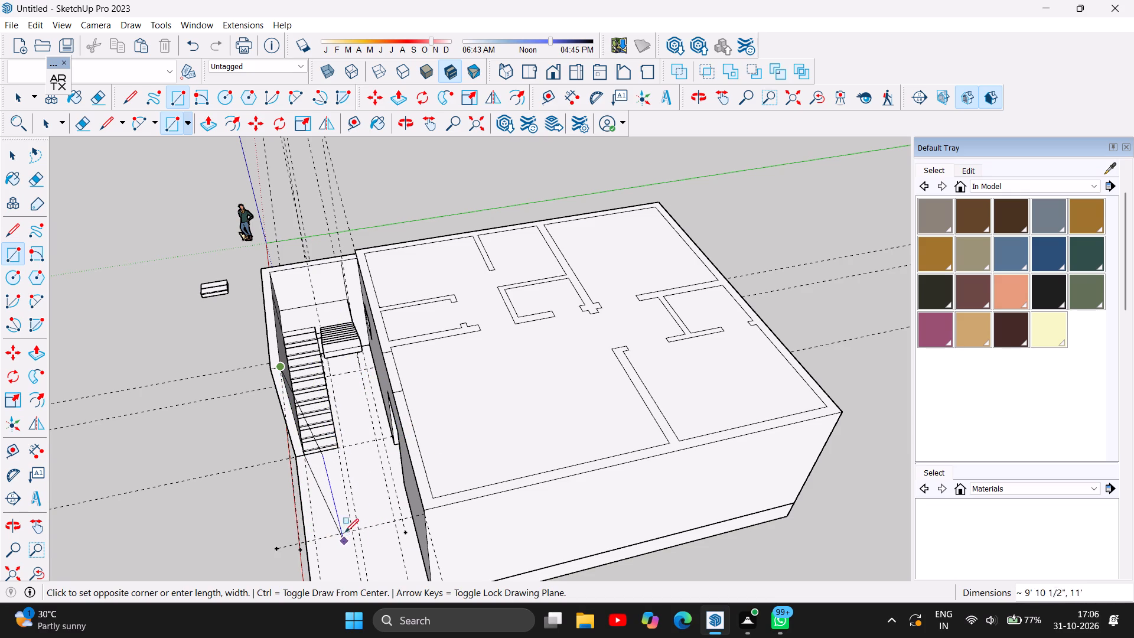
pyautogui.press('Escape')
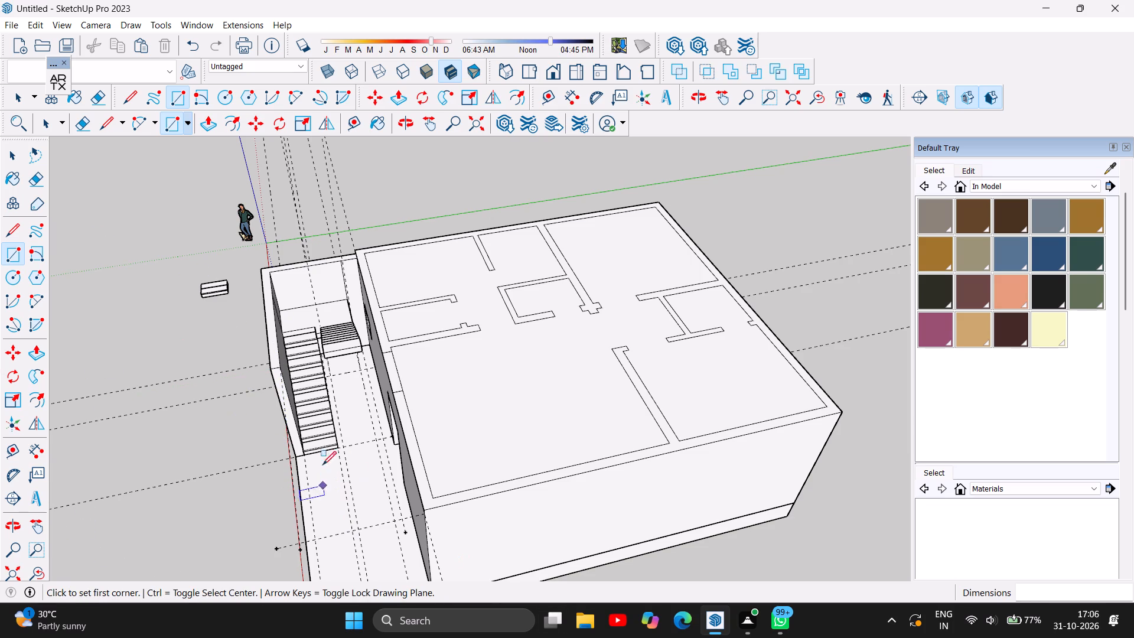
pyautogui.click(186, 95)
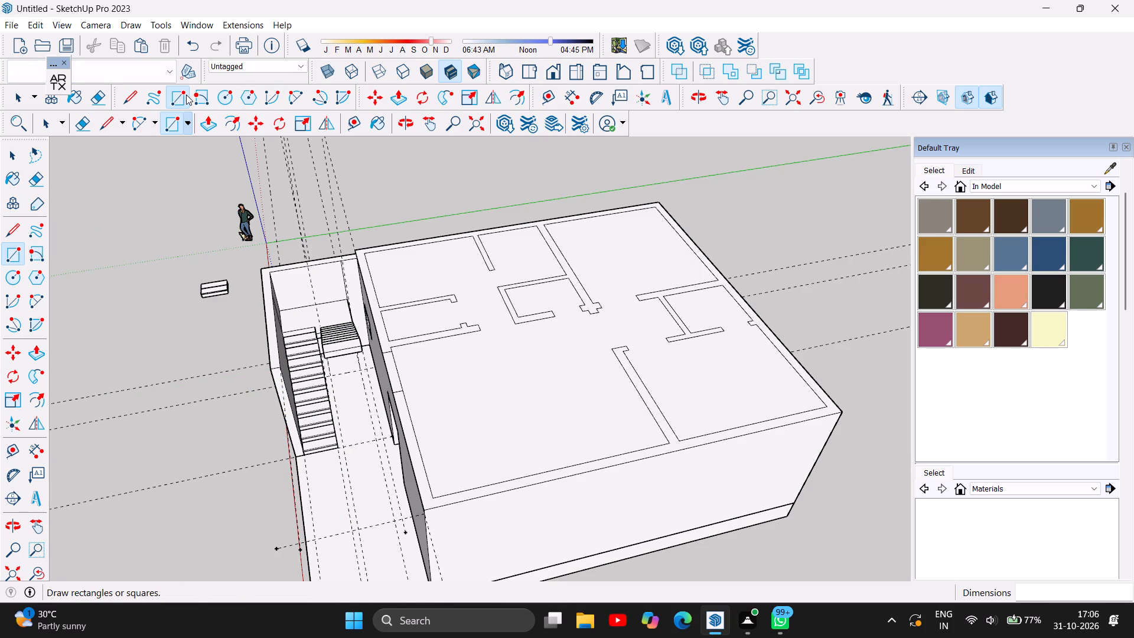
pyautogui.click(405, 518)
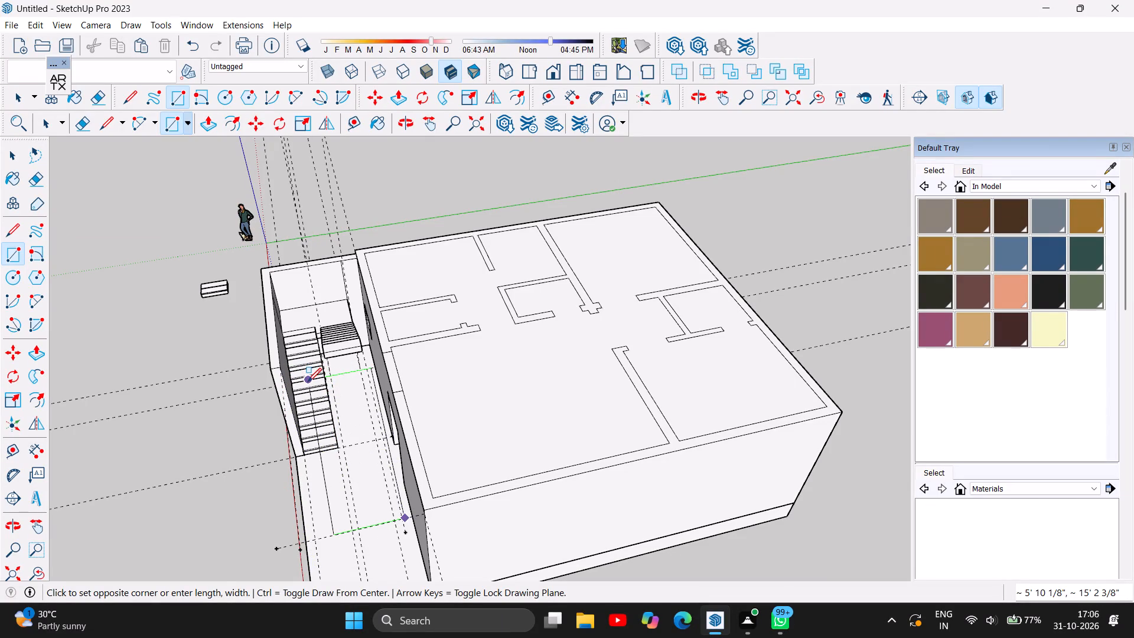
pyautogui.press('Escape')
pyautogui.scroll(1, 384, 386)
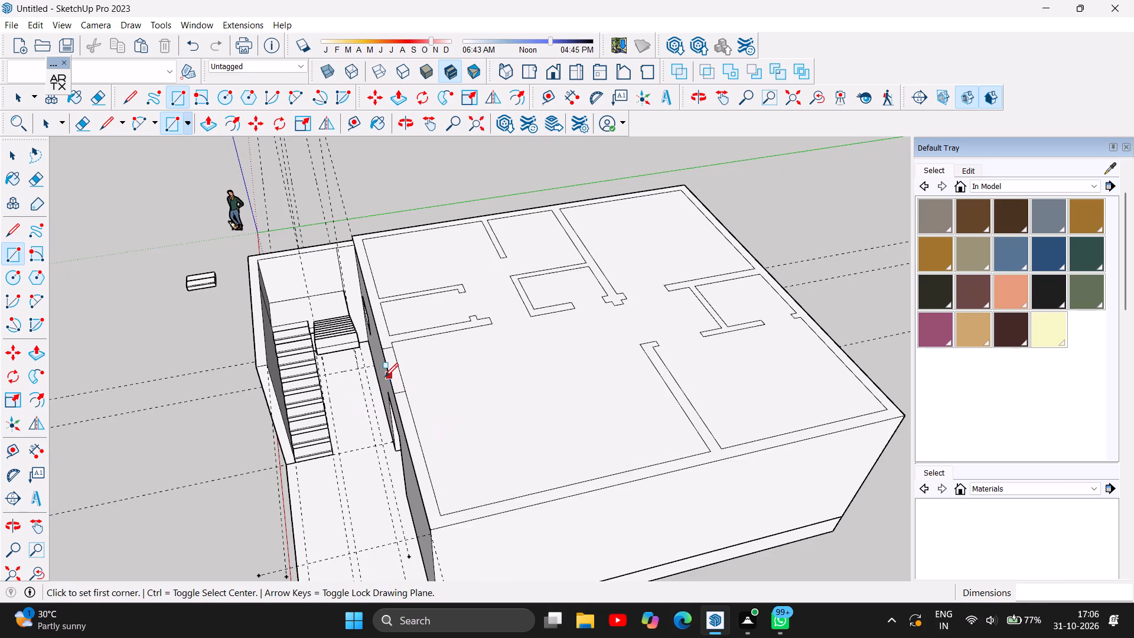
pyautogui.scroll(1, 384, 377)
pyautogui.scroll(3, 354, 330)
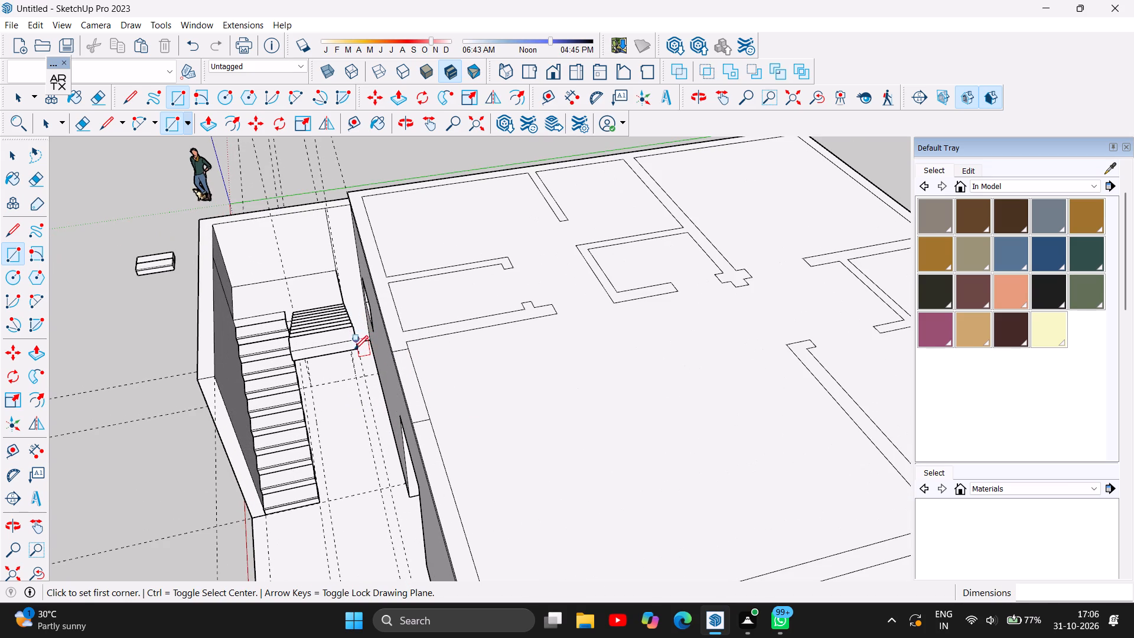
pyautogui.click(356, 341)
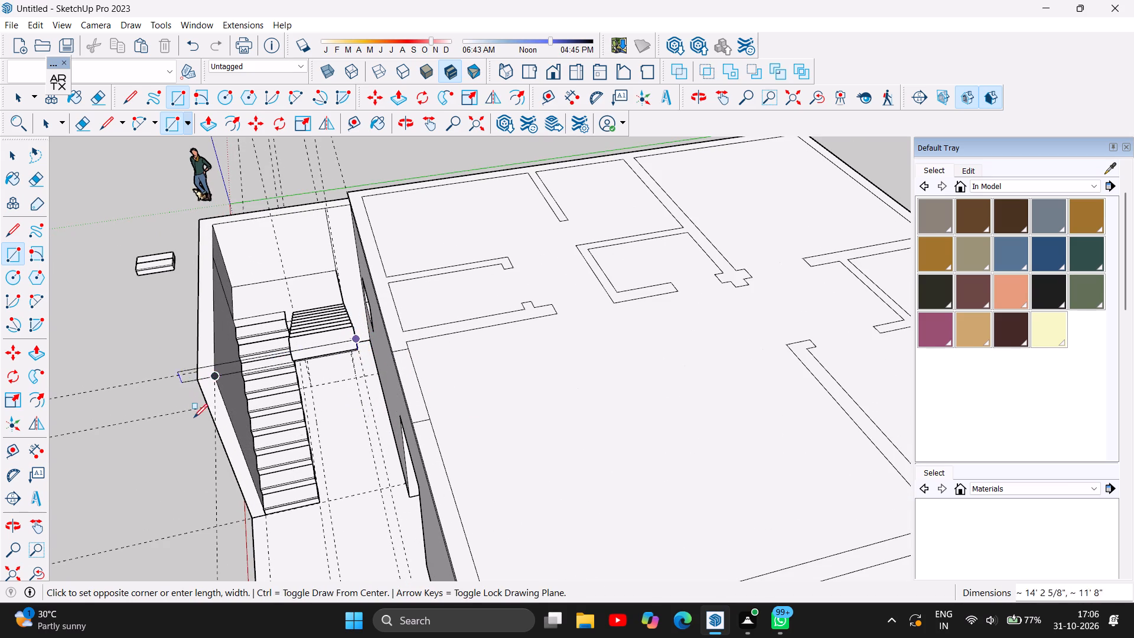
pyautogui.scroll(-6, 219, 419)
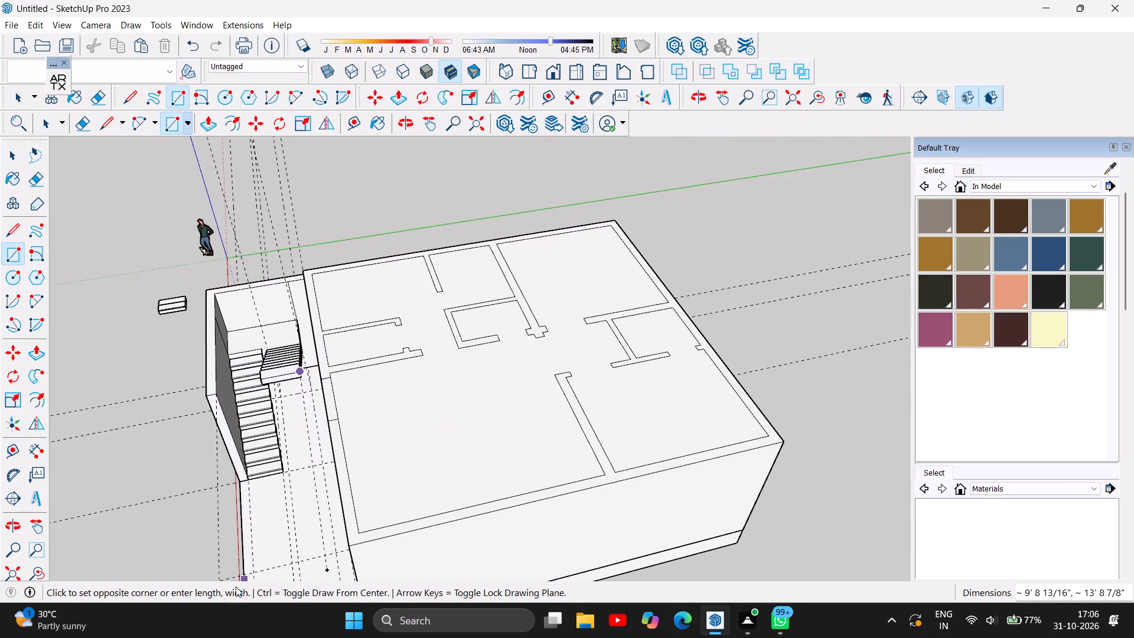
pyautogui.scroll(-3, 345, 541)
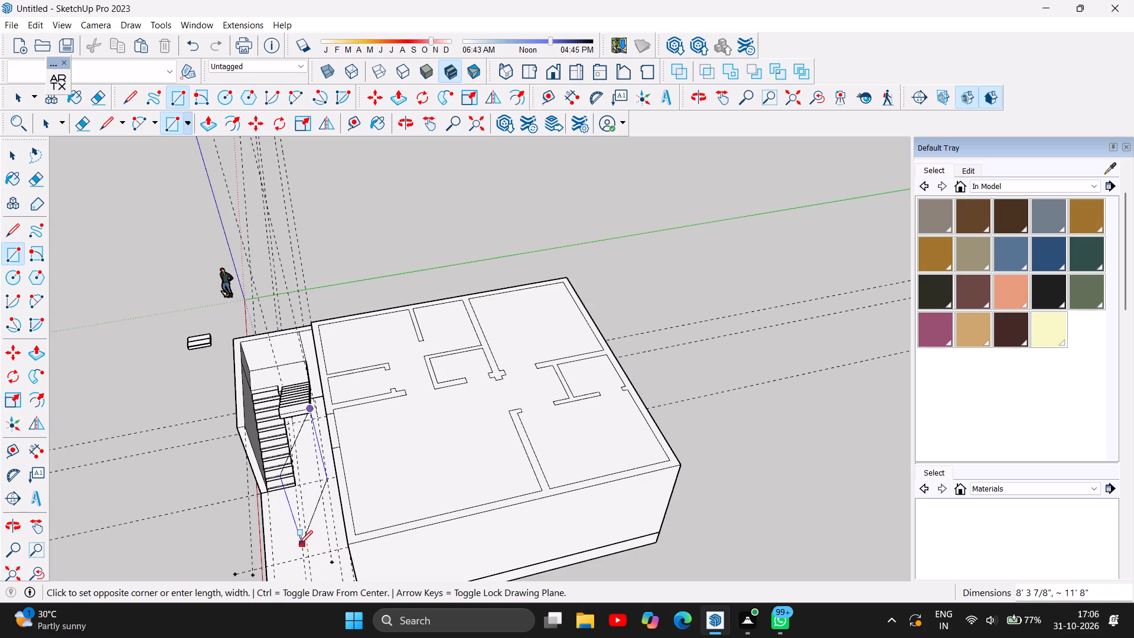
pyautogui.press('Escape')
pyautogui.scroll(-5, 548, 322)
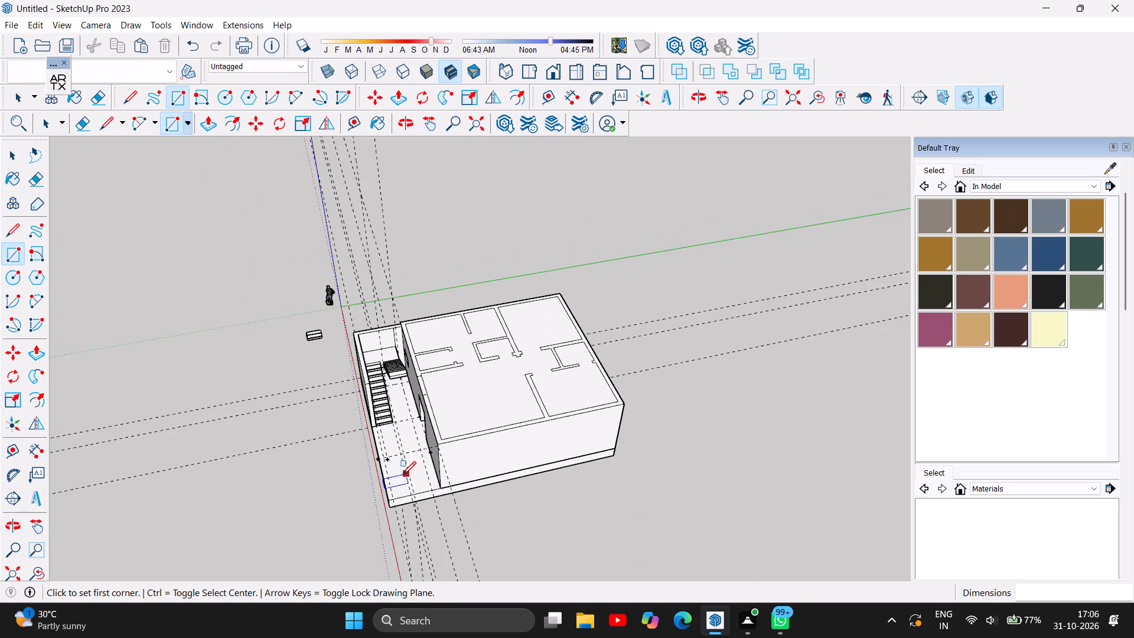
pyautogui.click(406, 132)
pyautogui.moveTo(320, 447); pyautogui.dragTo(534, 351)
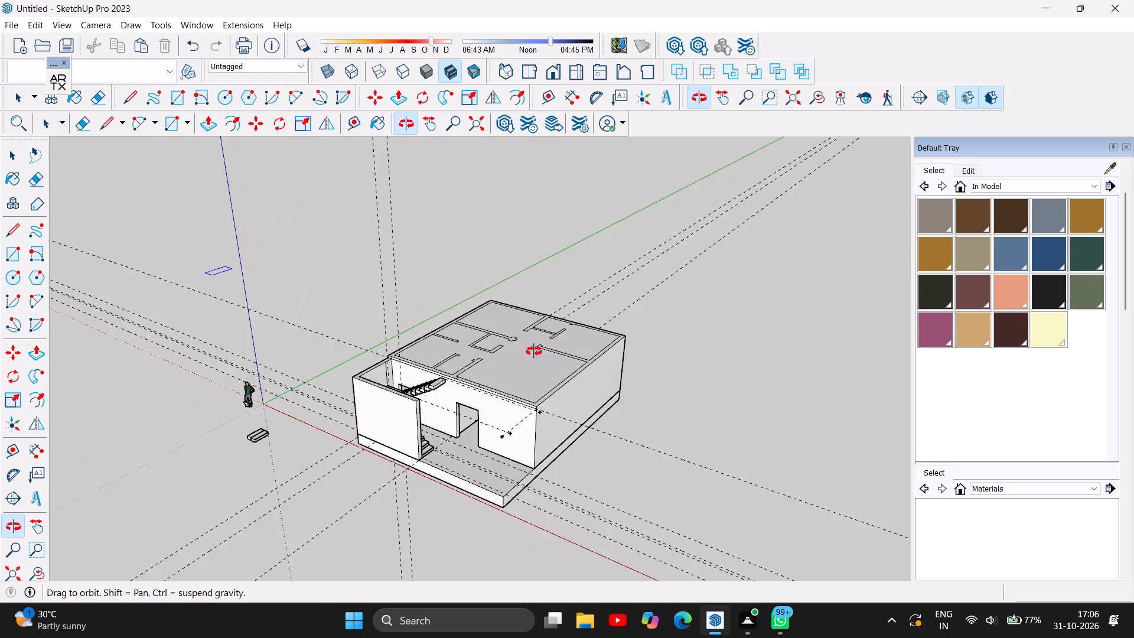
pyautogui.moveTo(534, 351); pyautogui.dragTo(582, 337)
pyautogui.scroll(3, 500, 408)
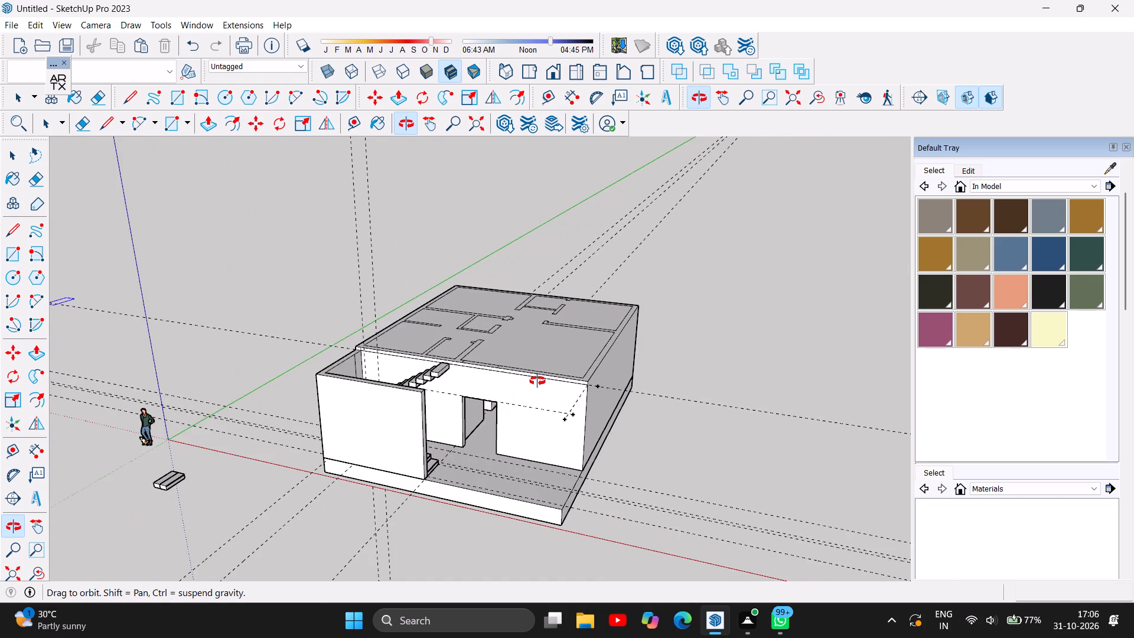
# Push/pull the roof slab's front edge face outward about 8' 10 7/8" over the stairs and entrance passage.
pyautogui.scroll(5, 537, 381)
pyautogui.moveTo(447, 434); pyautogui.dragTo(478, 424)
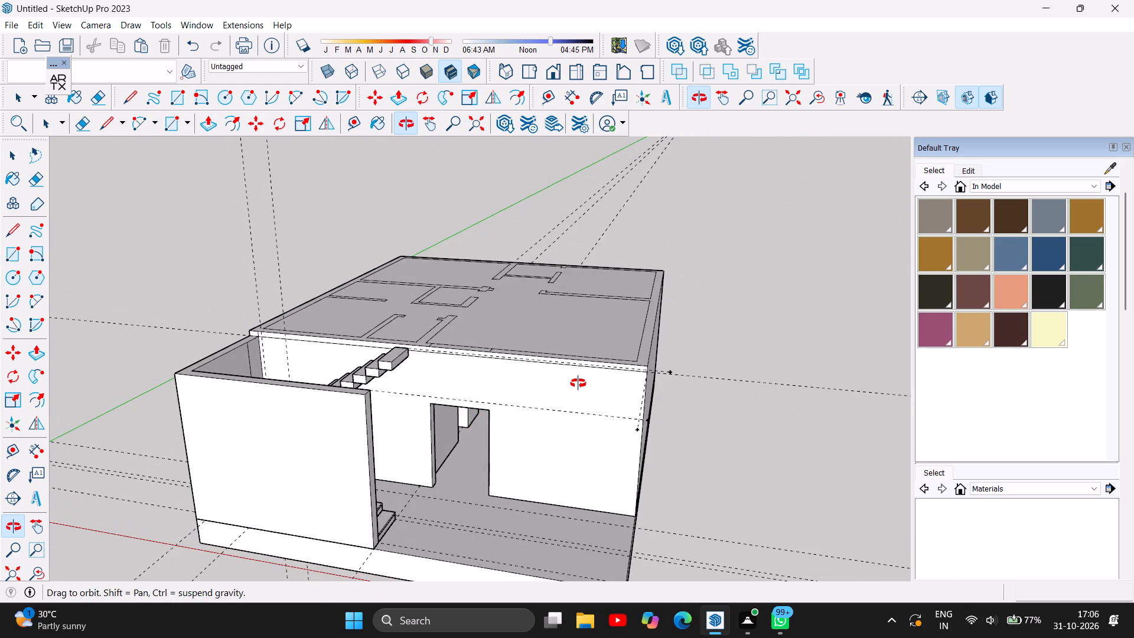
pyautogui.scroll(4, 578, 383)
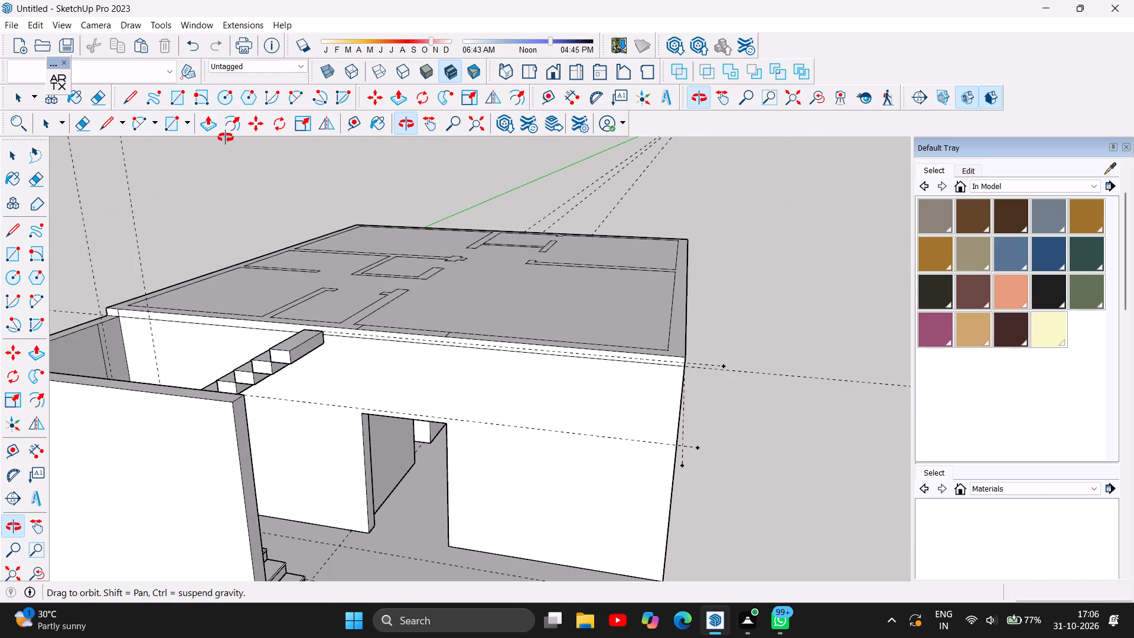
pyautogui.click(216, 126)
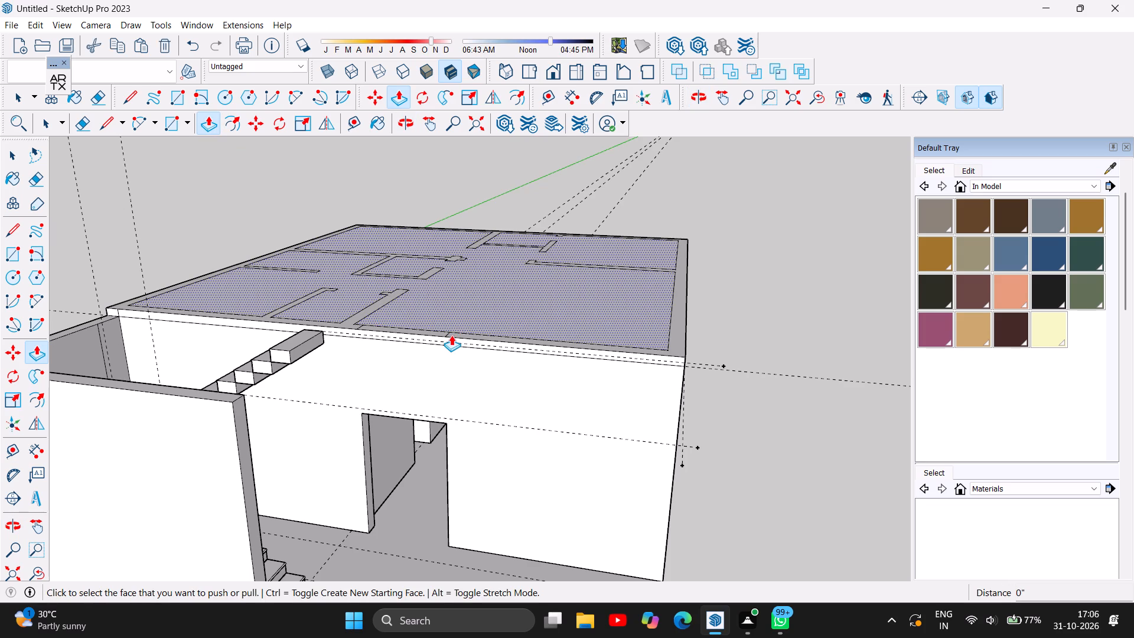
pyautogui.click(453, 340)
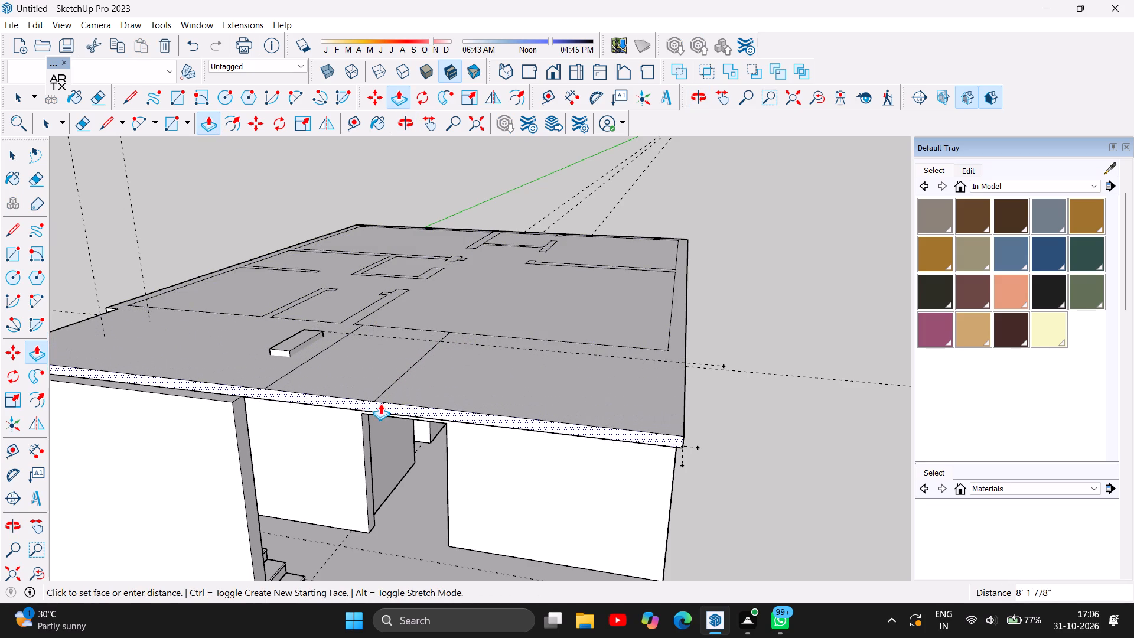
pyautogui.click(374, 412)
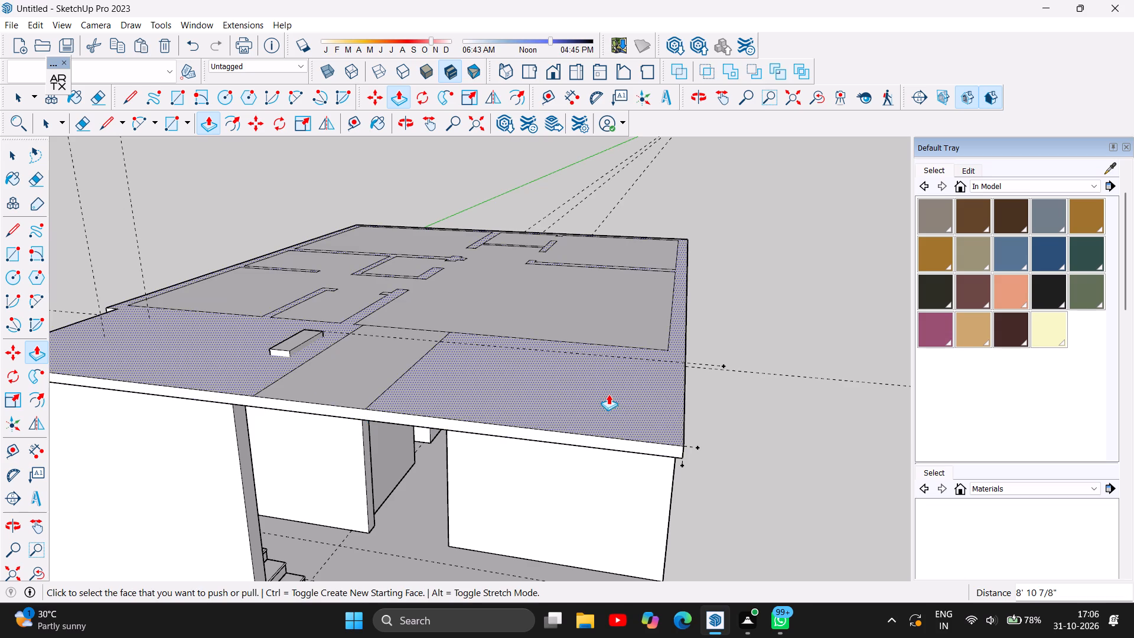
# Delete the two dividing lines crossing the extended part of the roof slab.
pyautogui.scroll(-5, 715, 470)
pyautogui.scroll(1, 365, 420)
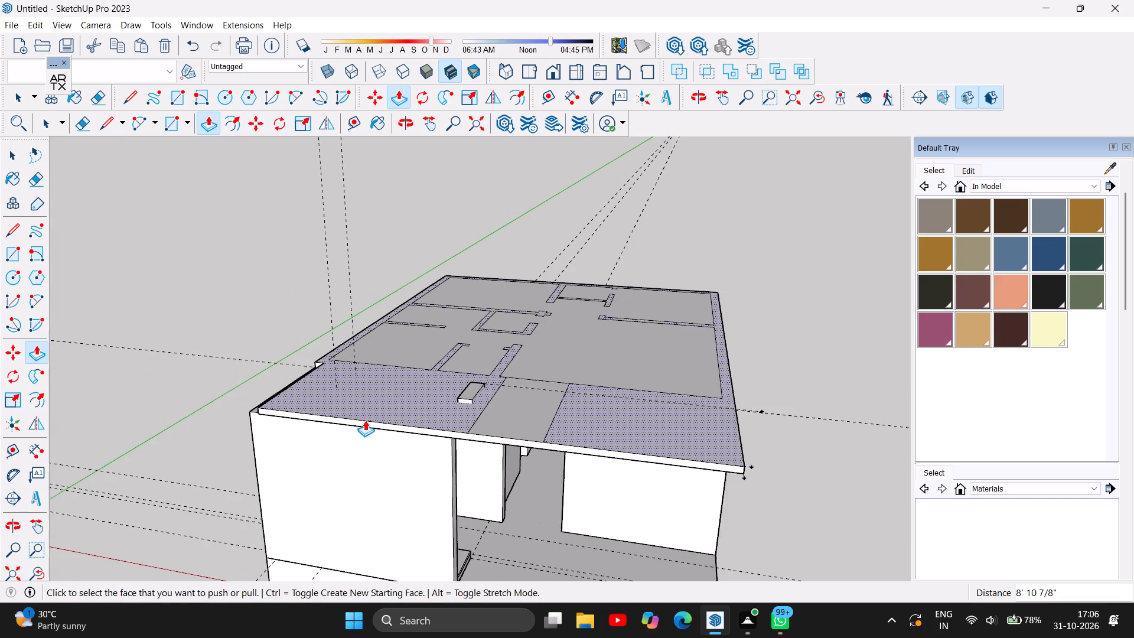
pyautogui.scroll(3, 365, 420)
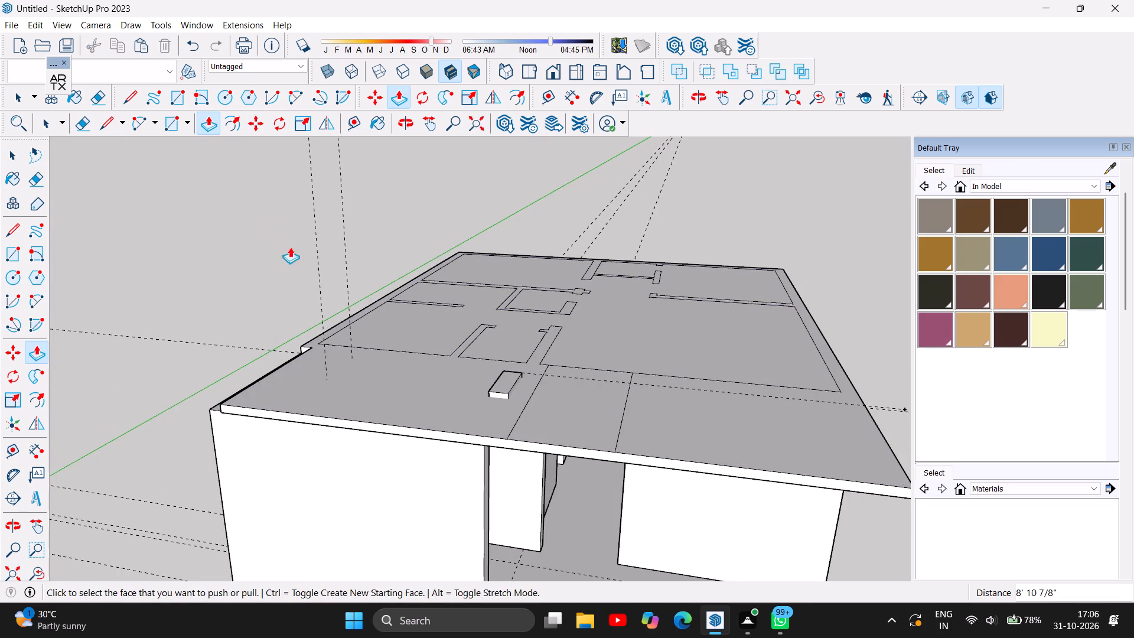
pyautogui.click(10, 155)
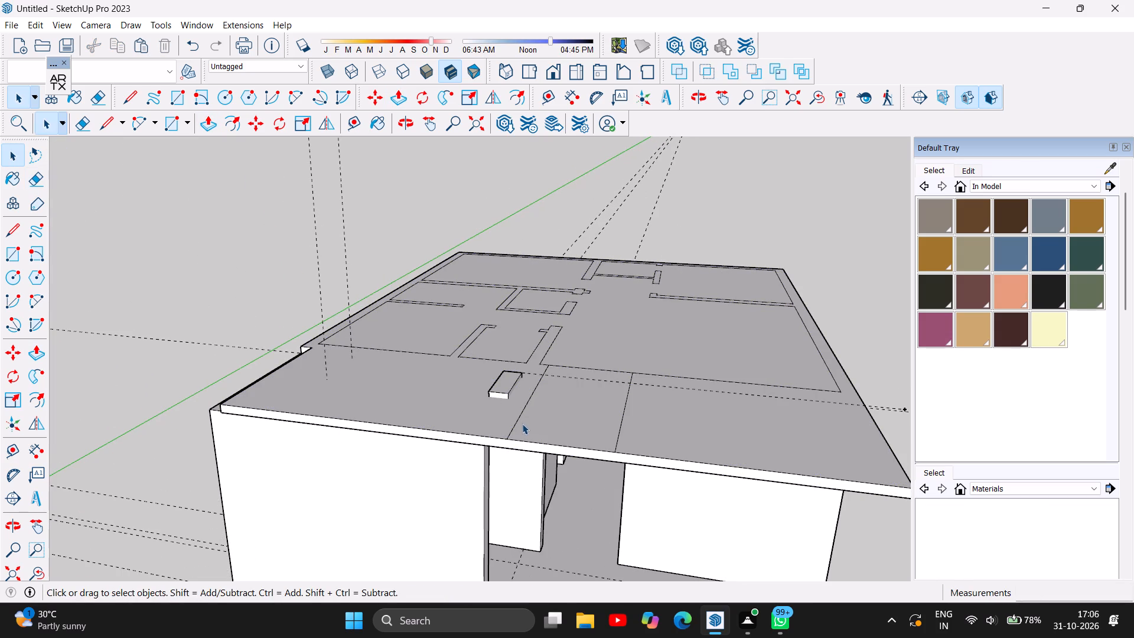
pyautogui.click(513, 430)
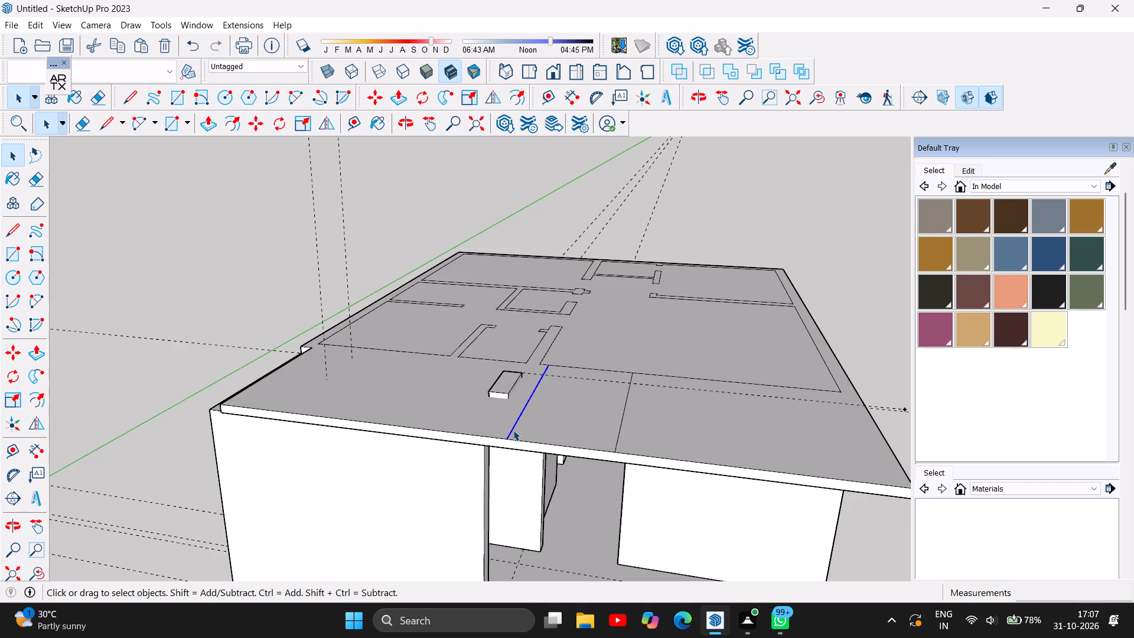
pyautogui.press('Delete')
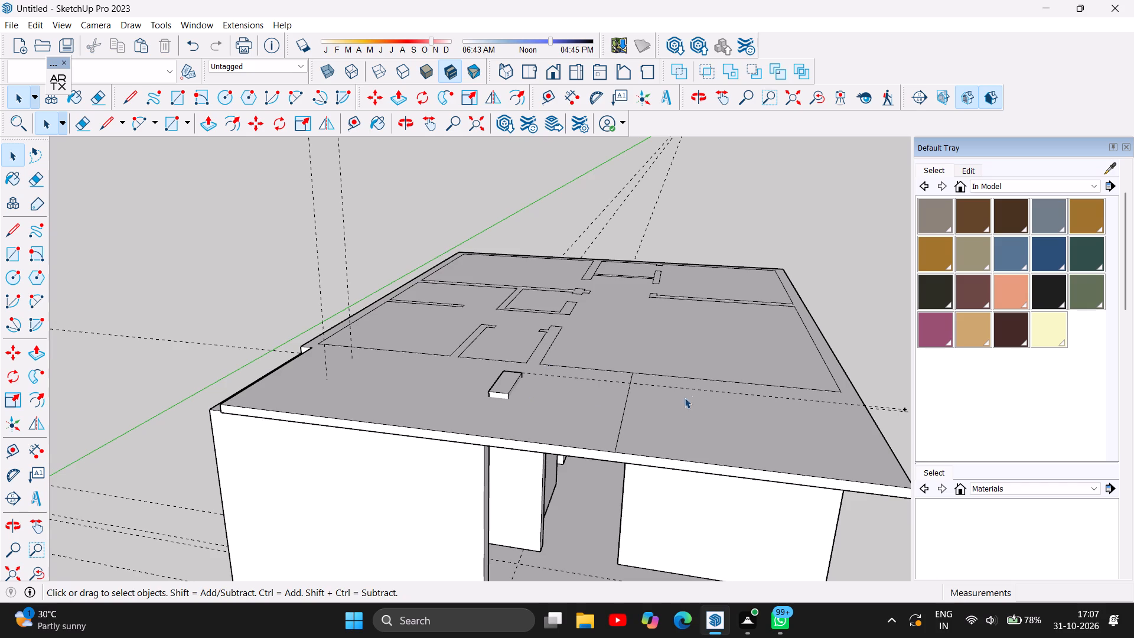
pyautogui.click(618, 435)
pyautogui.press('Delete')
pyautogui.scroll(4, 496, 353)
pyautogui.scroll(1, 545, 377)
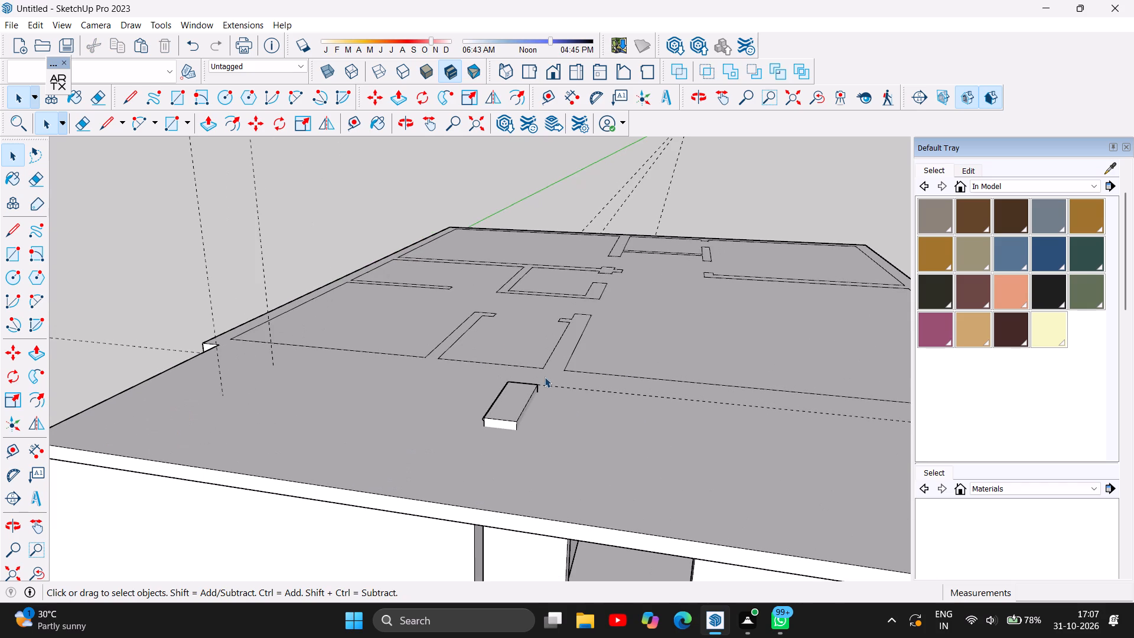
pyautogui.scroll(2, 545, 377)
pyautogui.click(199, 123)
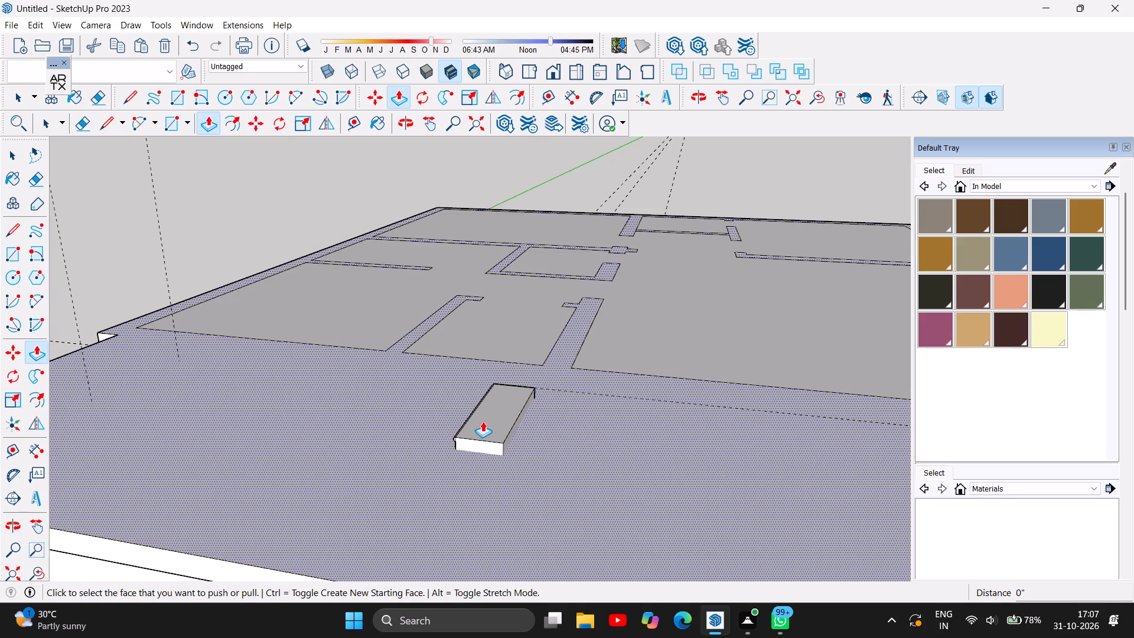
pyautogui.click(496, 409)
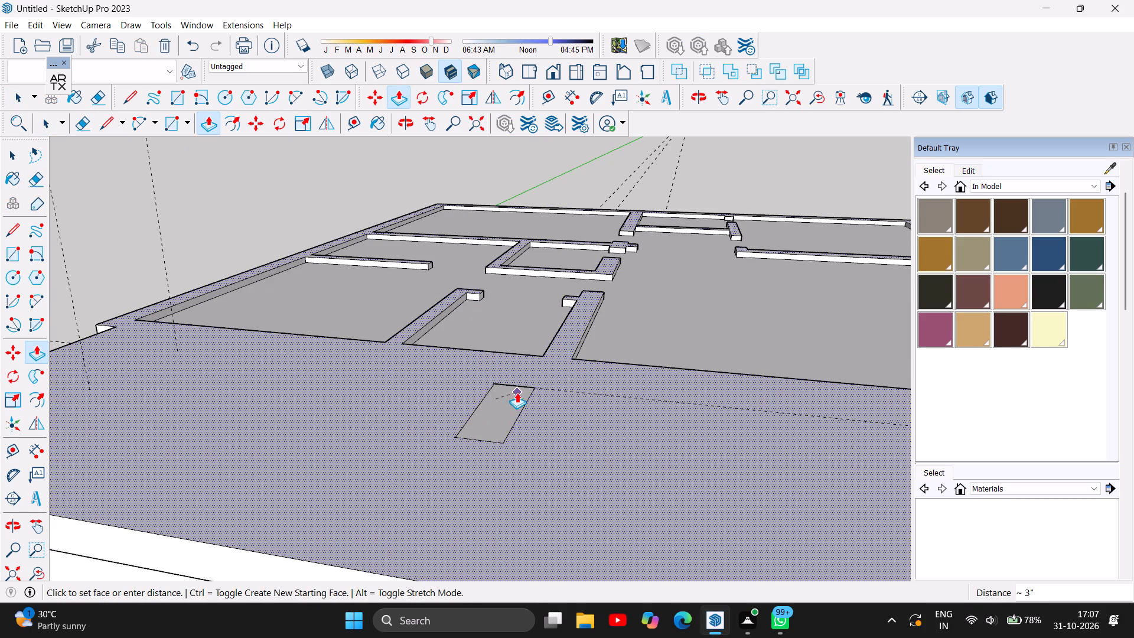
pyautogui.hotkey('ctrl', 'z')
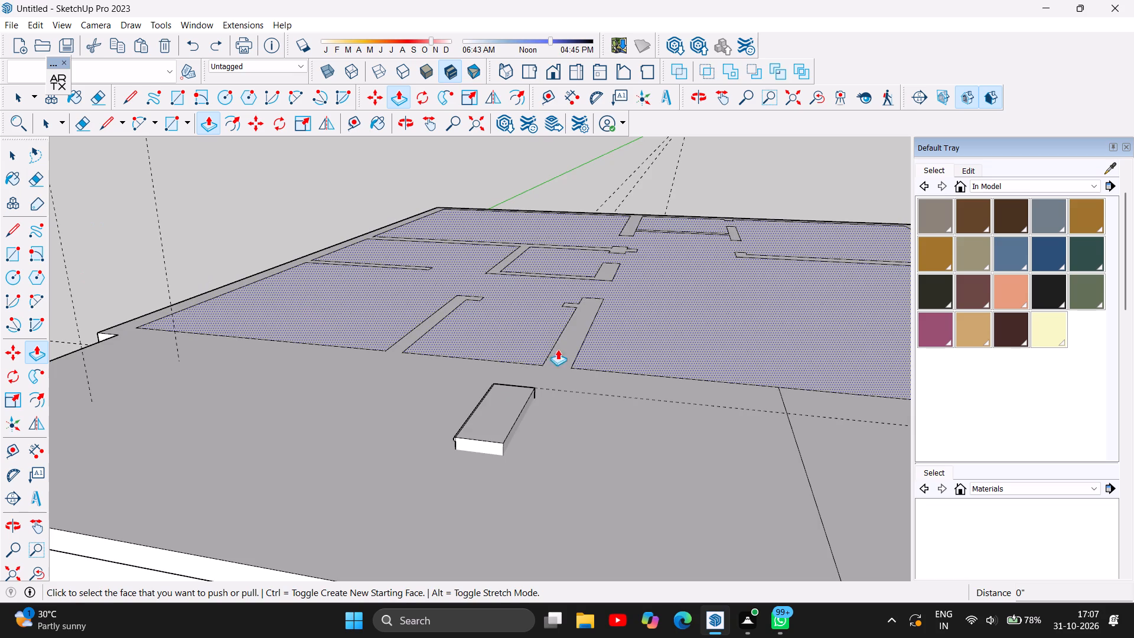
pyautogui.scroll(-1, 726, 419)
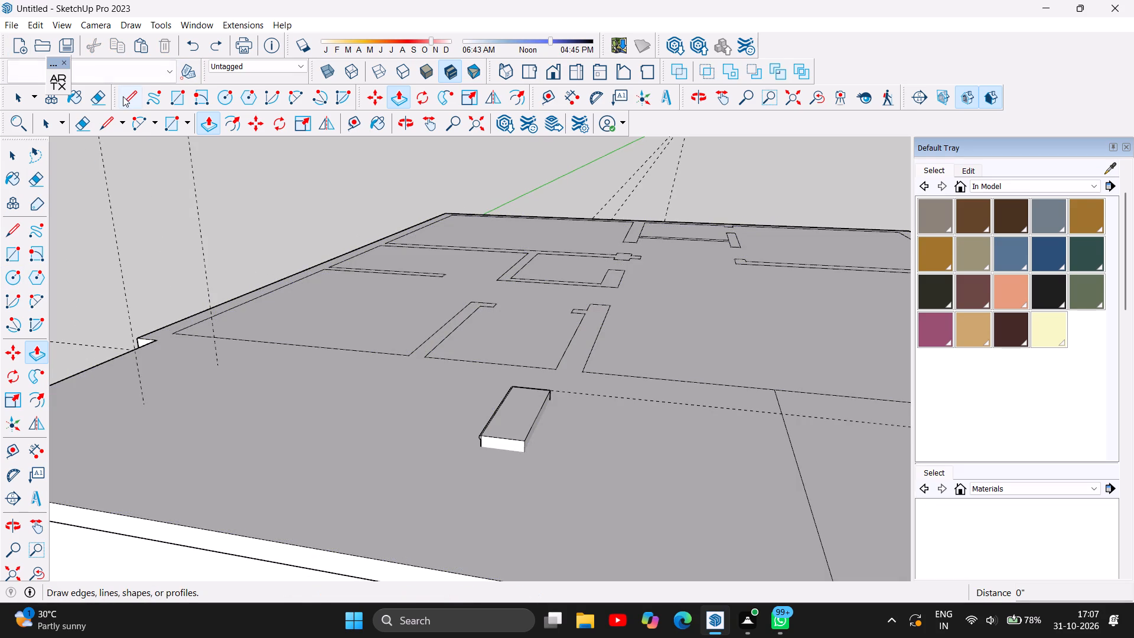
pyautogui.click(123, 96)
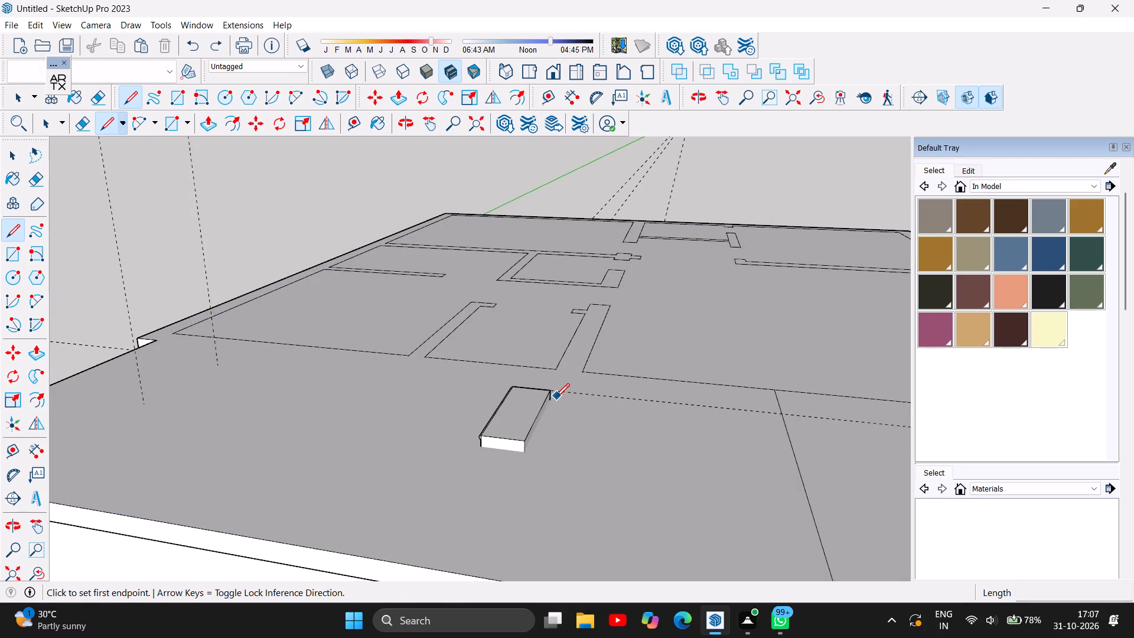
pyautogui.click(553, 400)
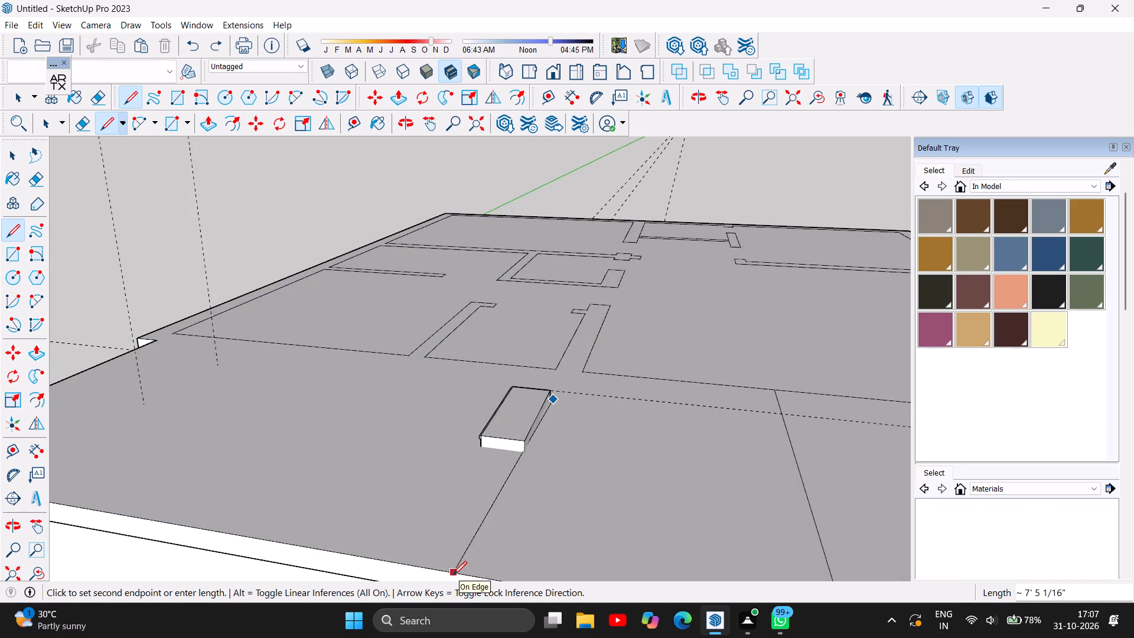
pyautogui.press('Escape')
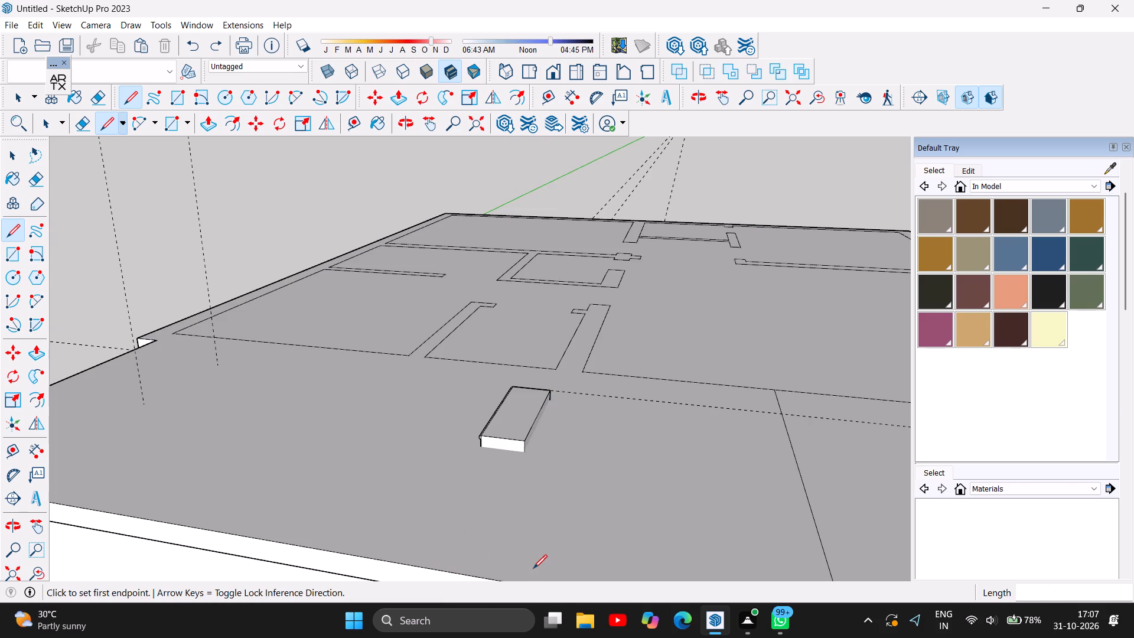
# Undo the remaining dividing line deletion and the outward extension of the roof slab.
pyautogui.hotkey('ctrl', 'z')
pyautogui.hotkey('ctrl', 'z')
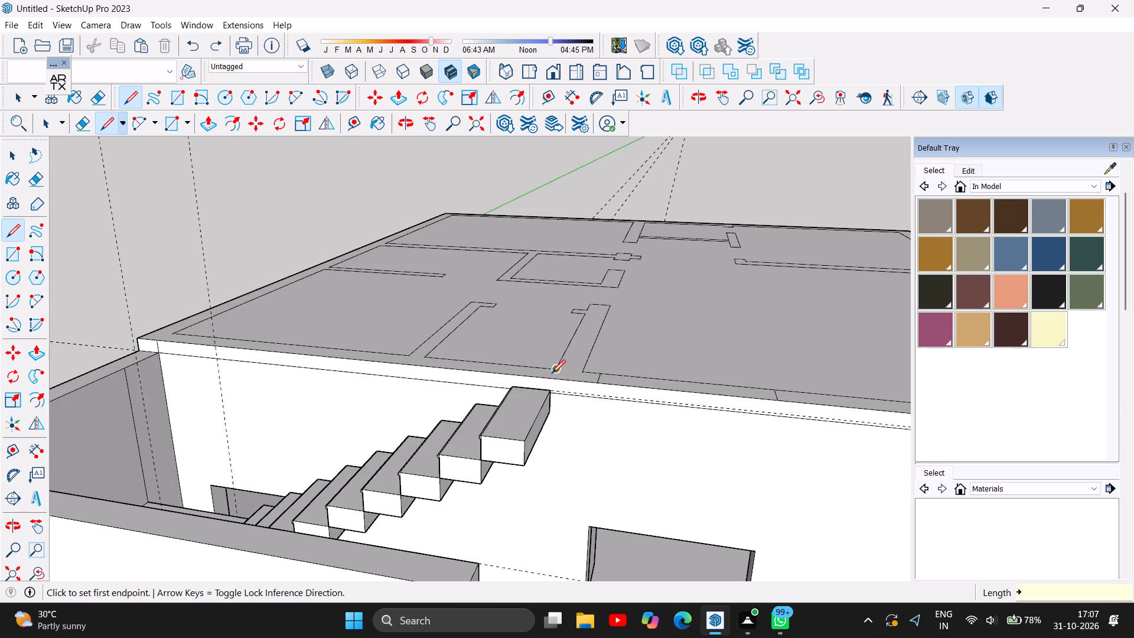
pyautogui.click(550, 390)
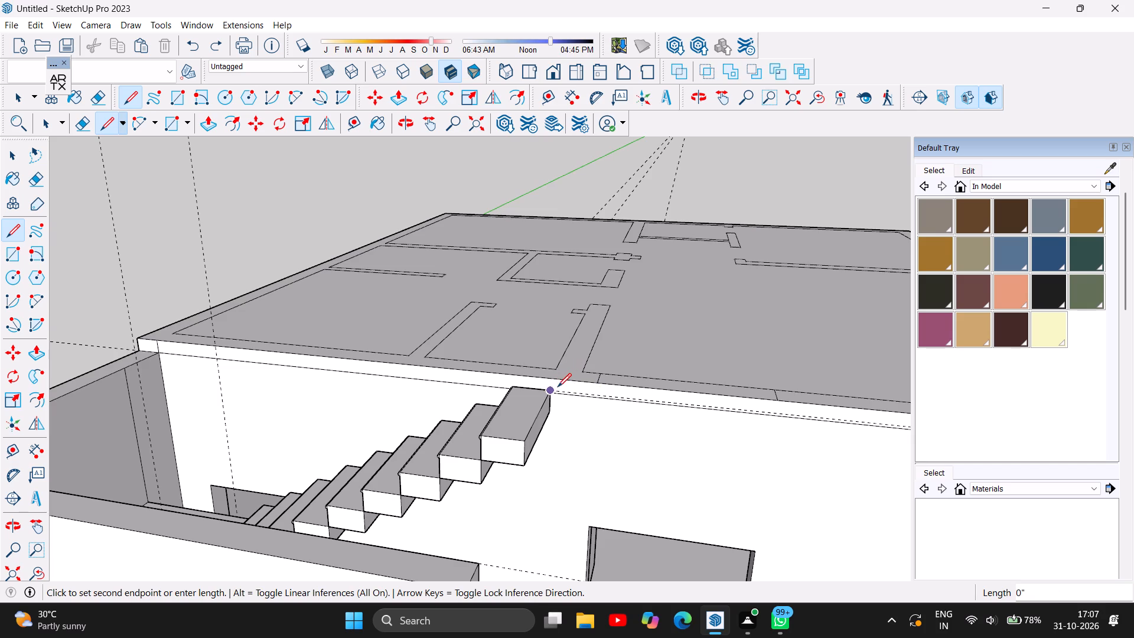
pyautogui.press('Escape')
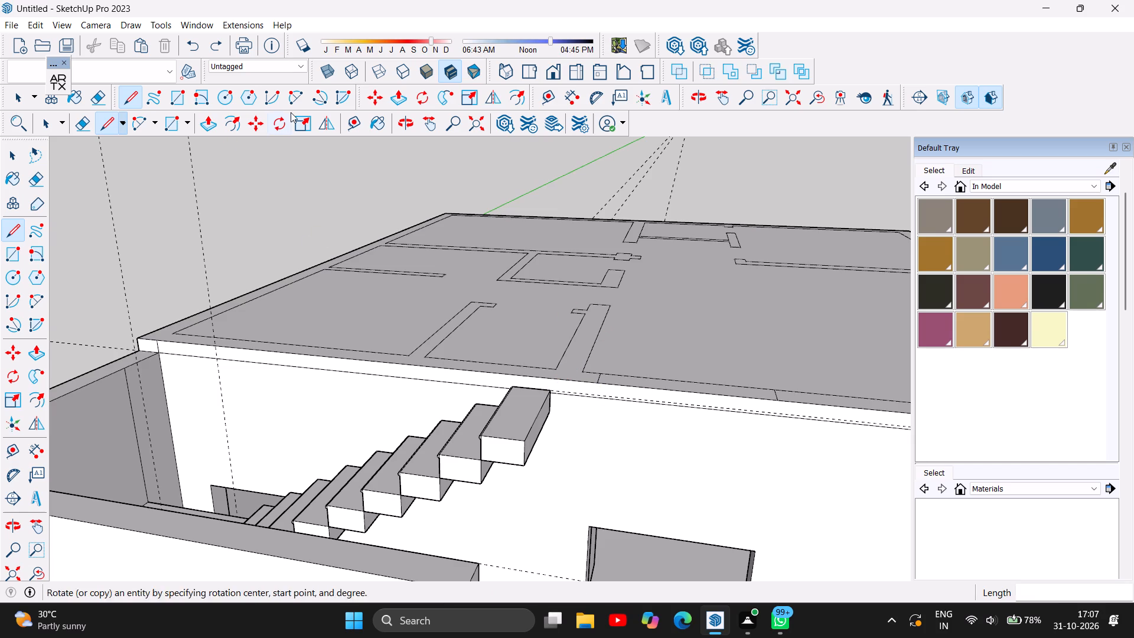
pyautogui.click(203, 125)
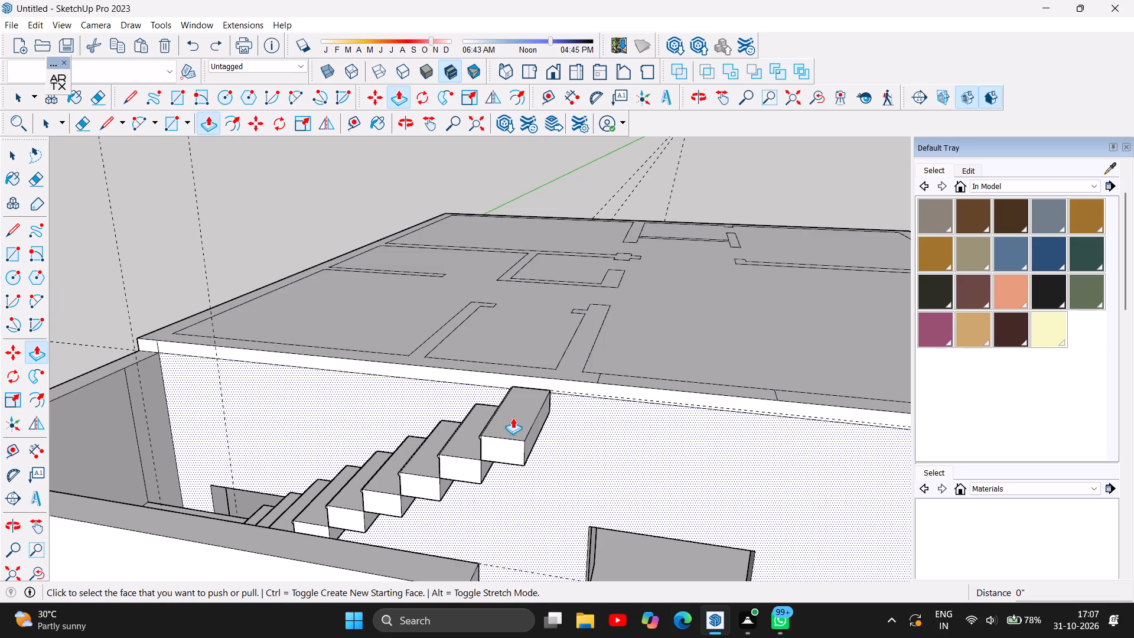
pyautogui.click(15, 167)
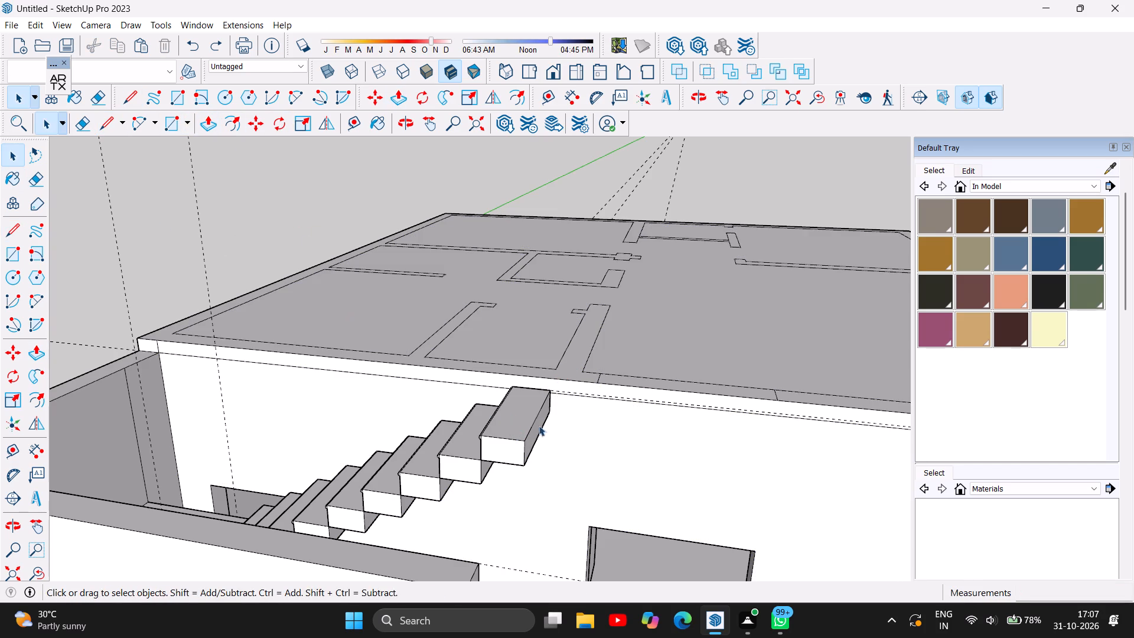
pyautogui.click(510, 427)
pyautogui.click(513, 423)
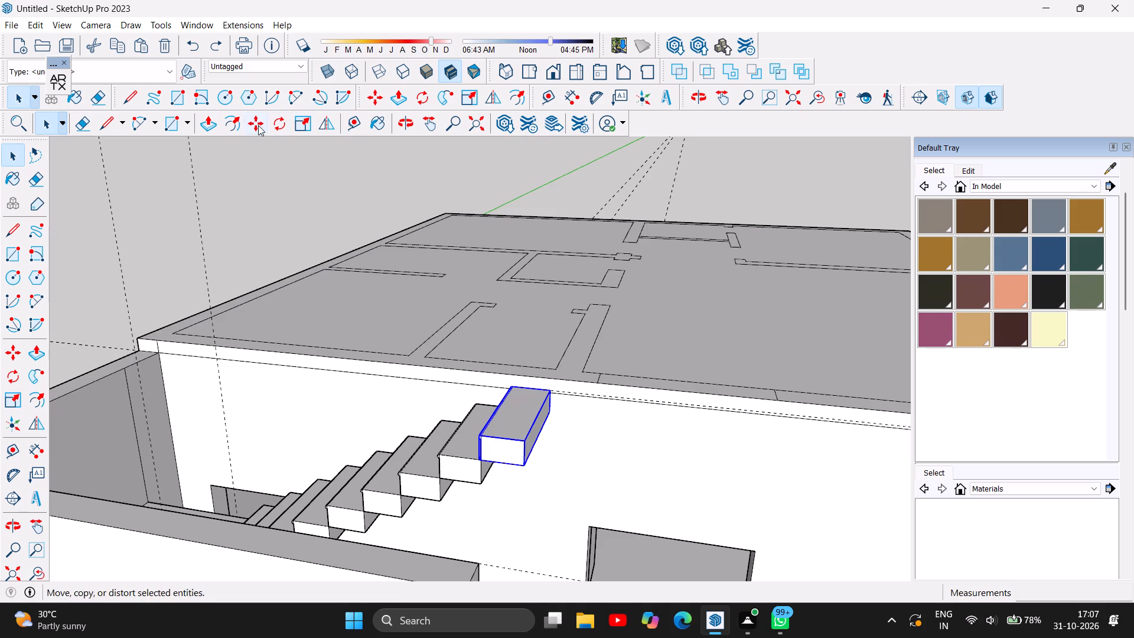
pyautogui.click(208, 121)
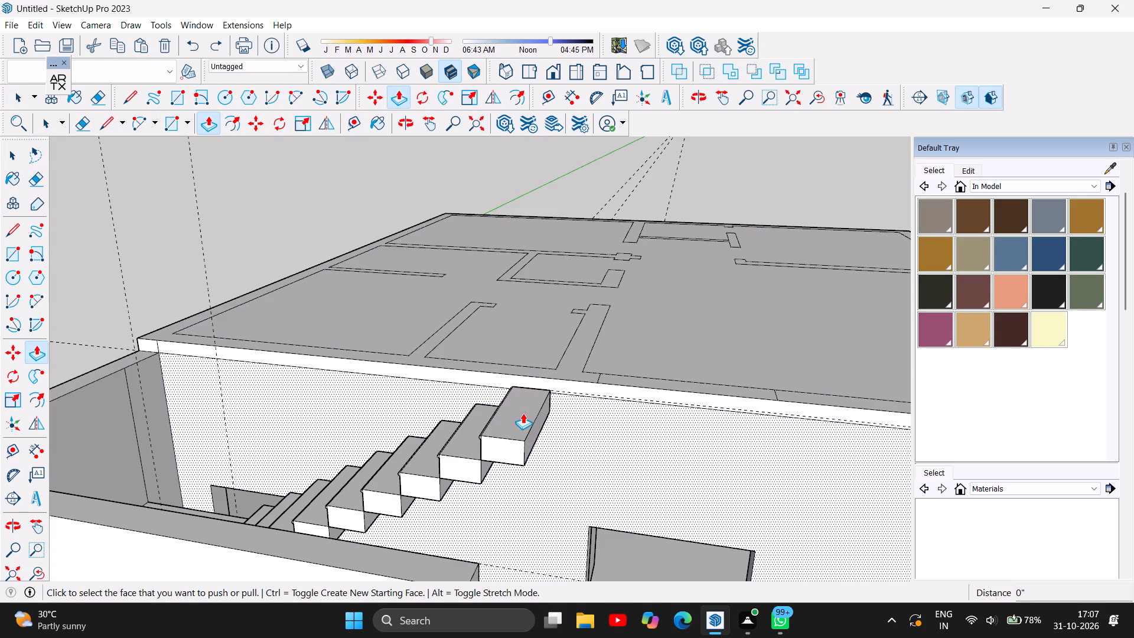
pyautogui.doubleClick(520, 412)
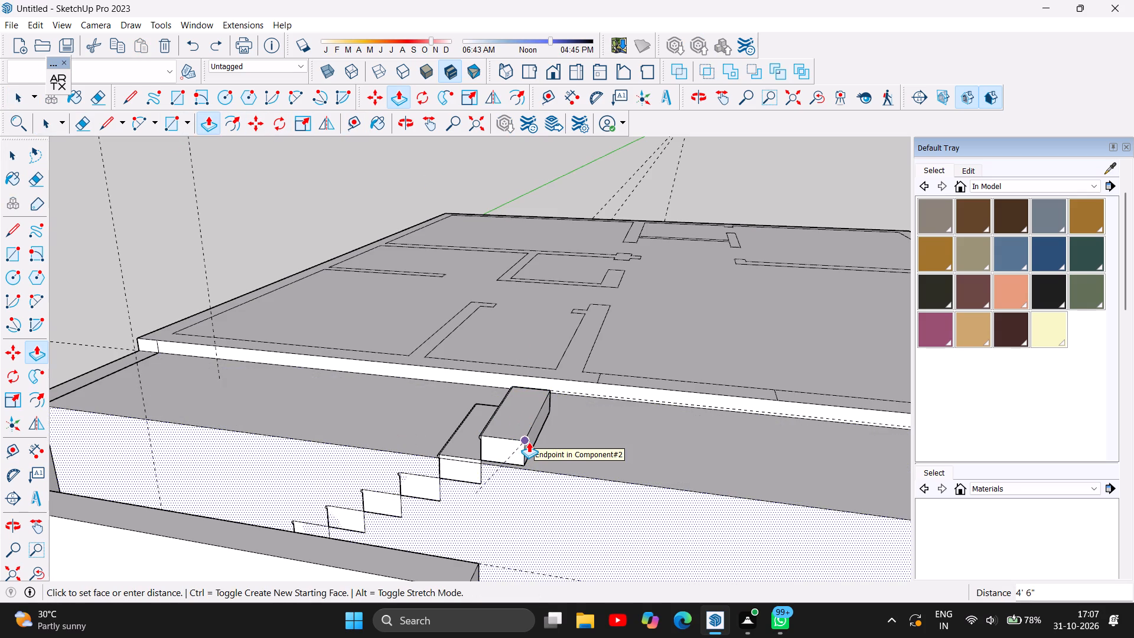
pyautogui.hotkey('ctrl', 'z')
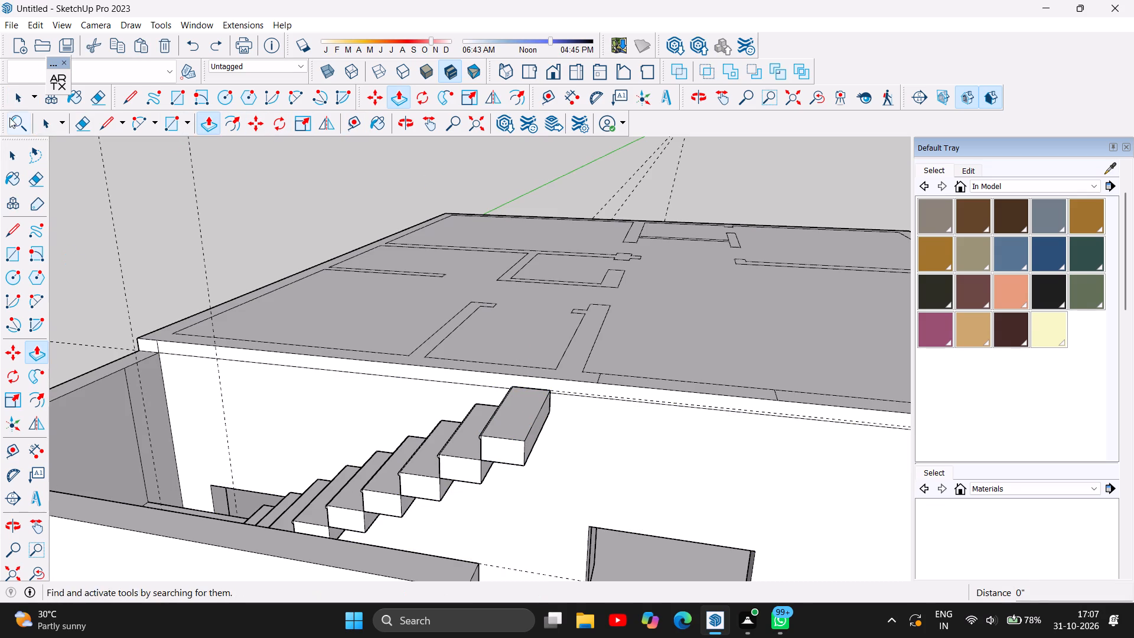
# Delete the topmost step of the upper stair flight.
pyautogui.click(17, 154)
pyautogui.click(520, 452)
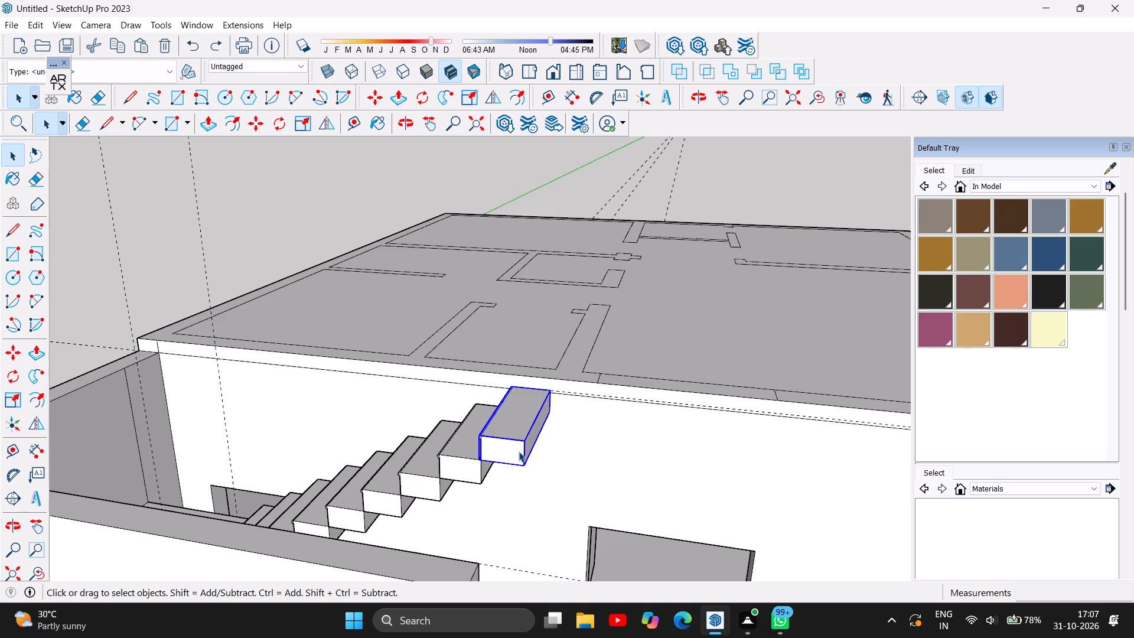
pyautogui.press('Delete')
# Examine how the top of the upper stair flight lines up with the roof slab's lower edge and the wall.
pyautogui.scroll(-2, 493, 370)
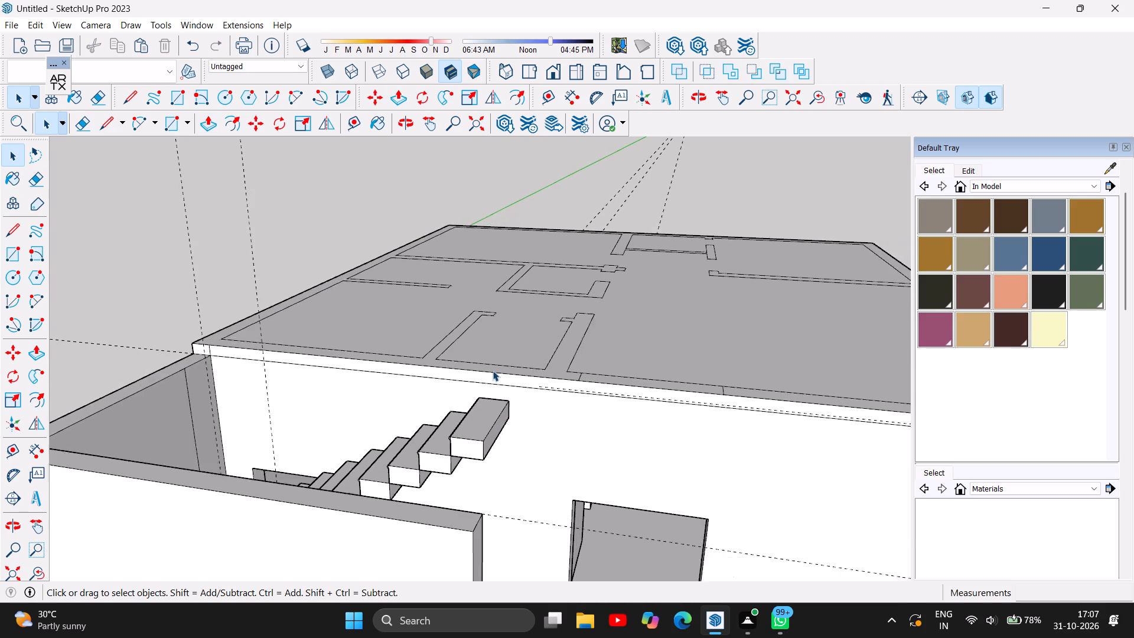
pyautogui.scroll(-2, 493, 370)
pyautogui.scroll(3, 525, 434)
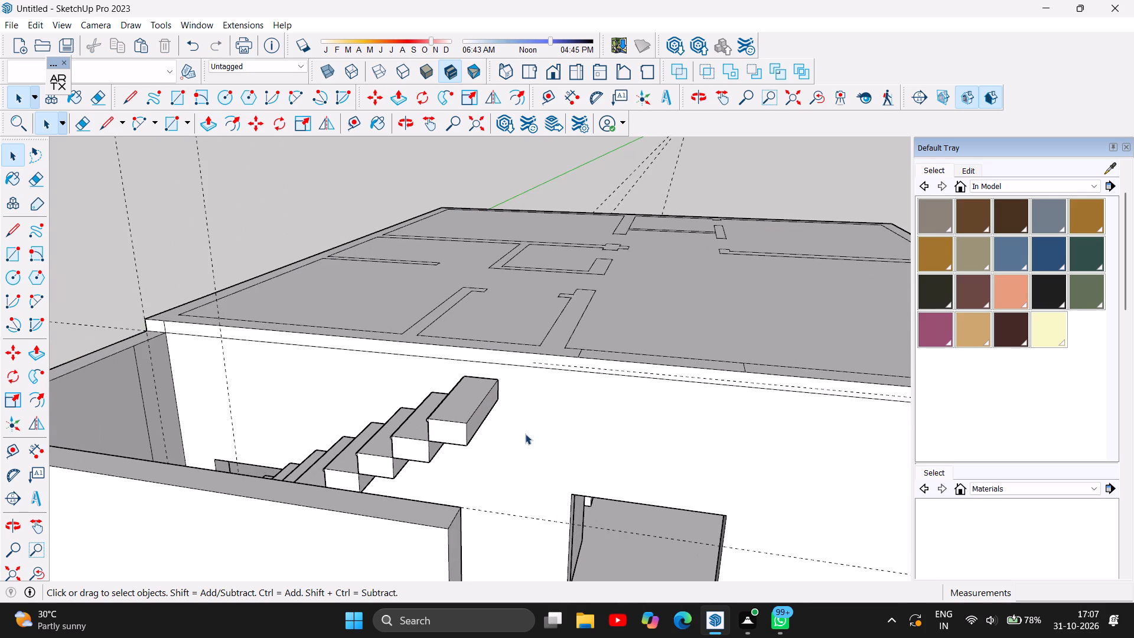
pyautogui.scroll(6, 525, 434)
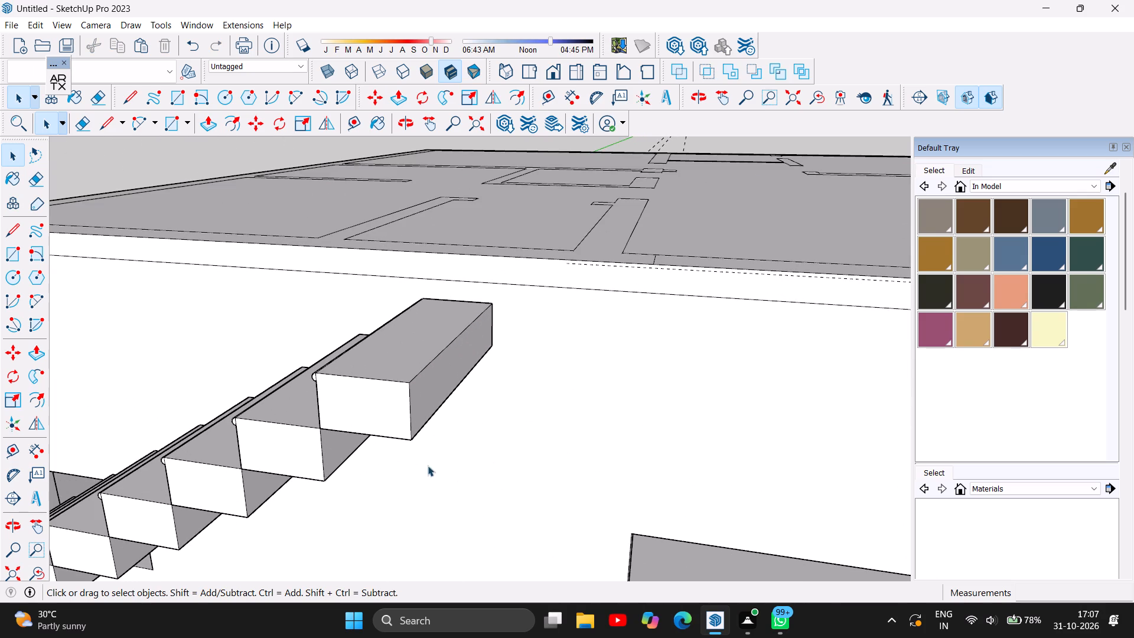
pyautogui.click(396, 128)
pyautogui.moveTo(523, 356); pyautogui.dragTo(559, 331)
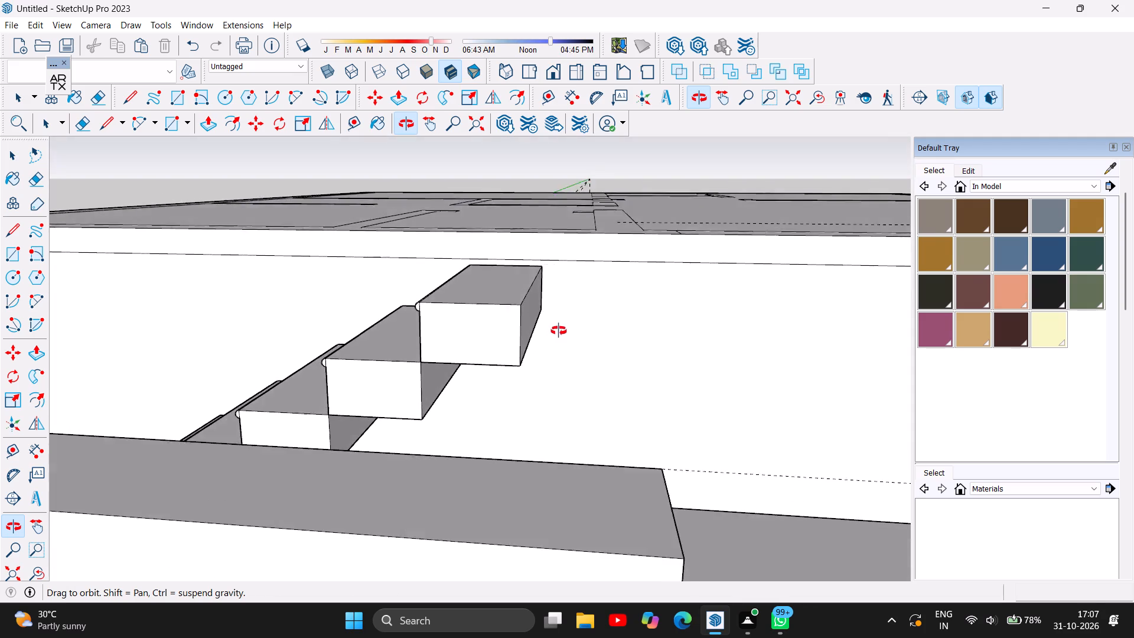
pyautogui.moveTo(559, 331); pyautogui.dragTo(552, 324)
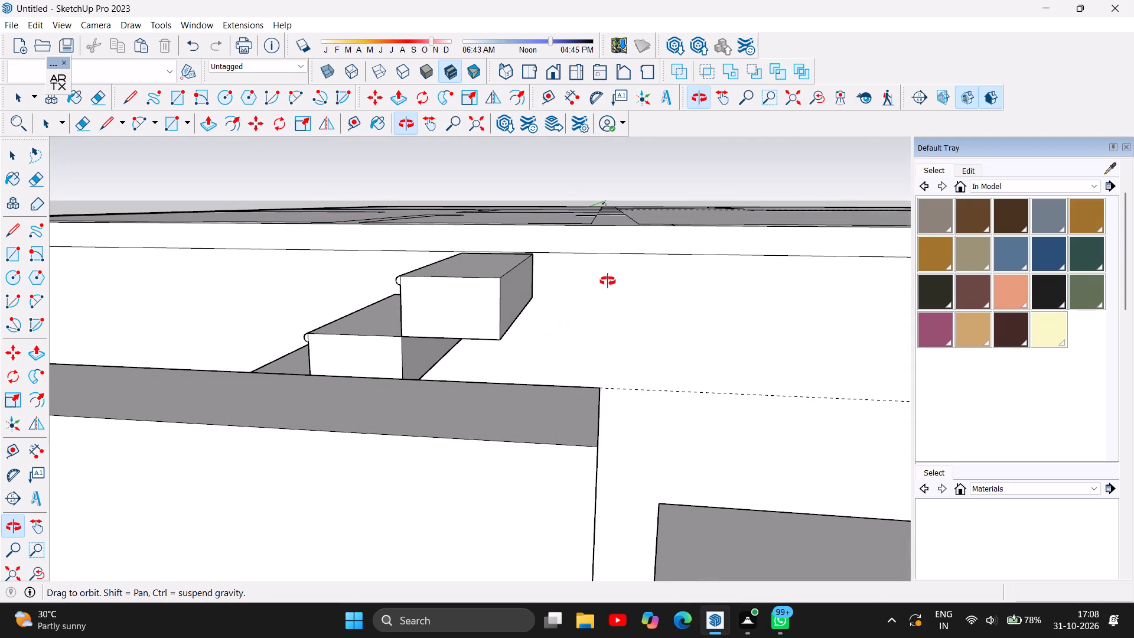
pyautogui.scroll(2, 608, 279)
pyautogui.moveTo(540, 271); pyautogui.dragTo(552, 266)
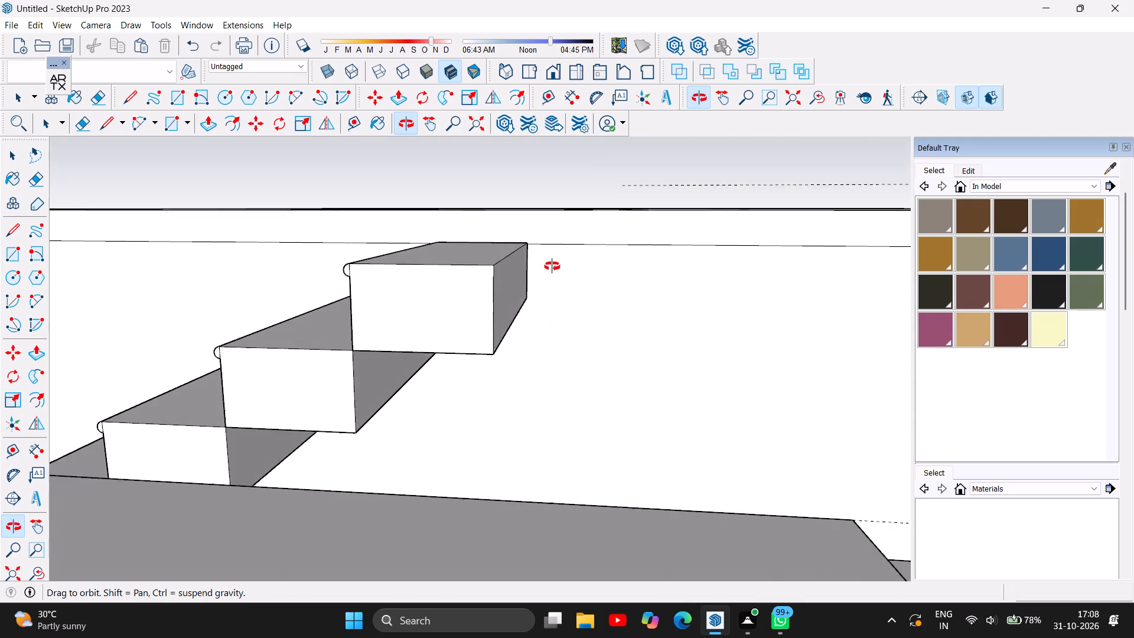
# Push/Pull the roof slab's edge face beside the upper stair flight outward about 1' 3 3/4".
pyautogui.moveTo(552, 266); pyautogui.dragTo(526, 282)
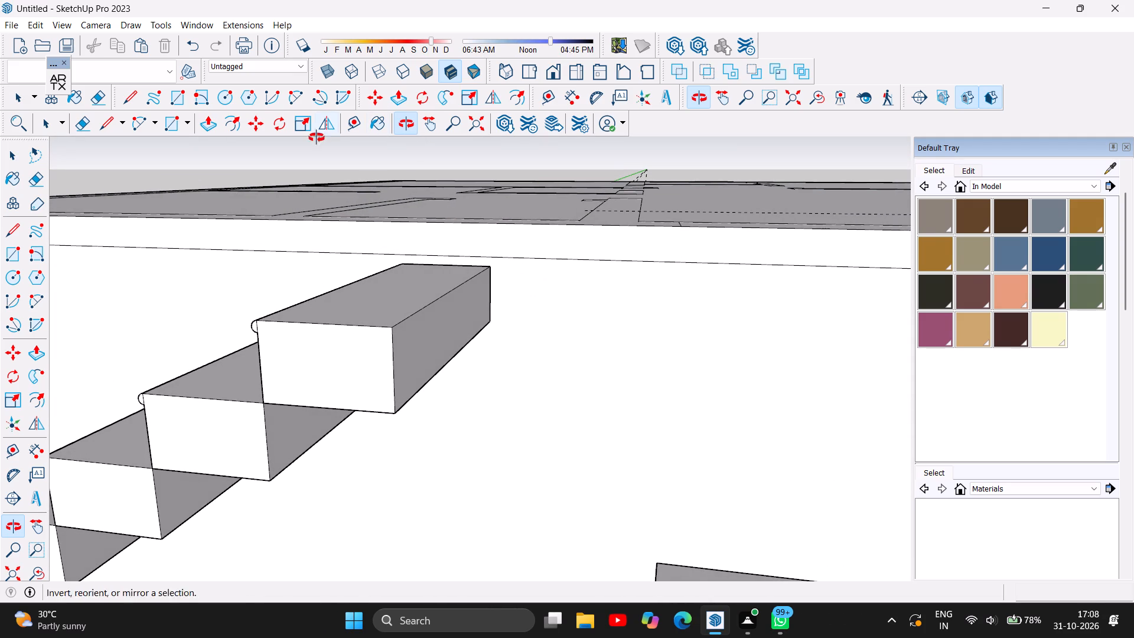
pyautogui.click(208, 122)
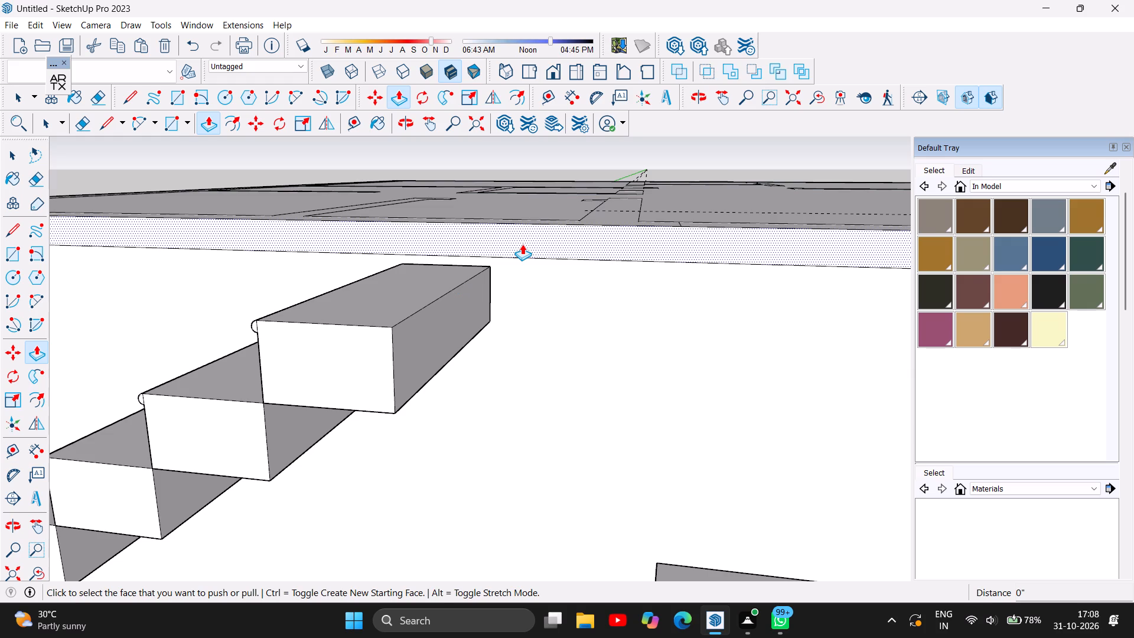
pyautogui.click(522, 244)
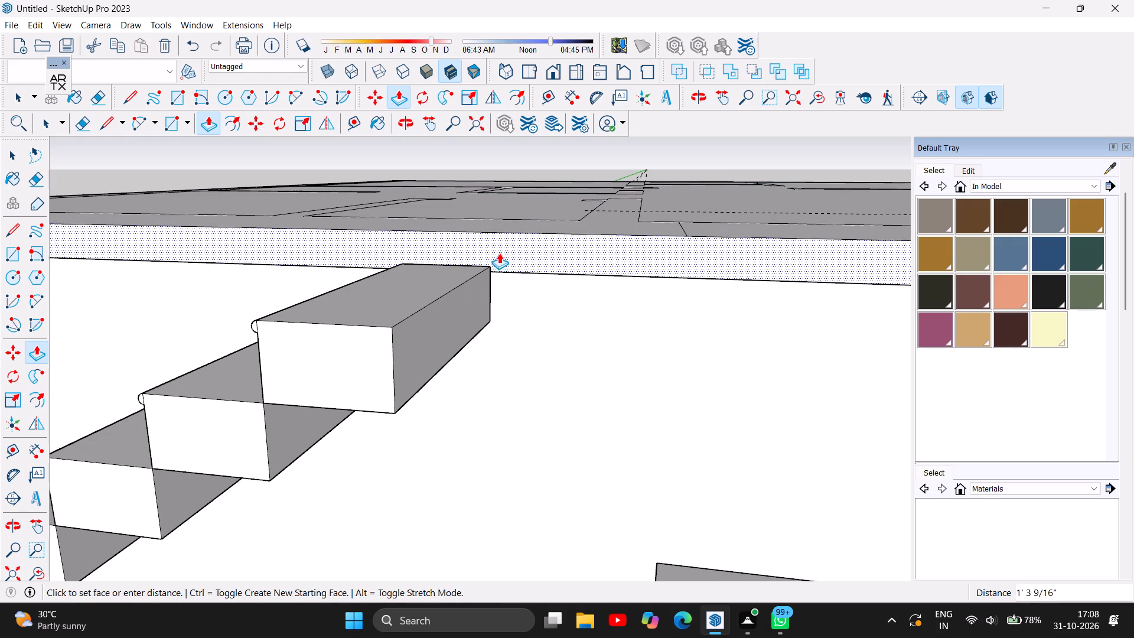
pyautogui.click(497, 248)
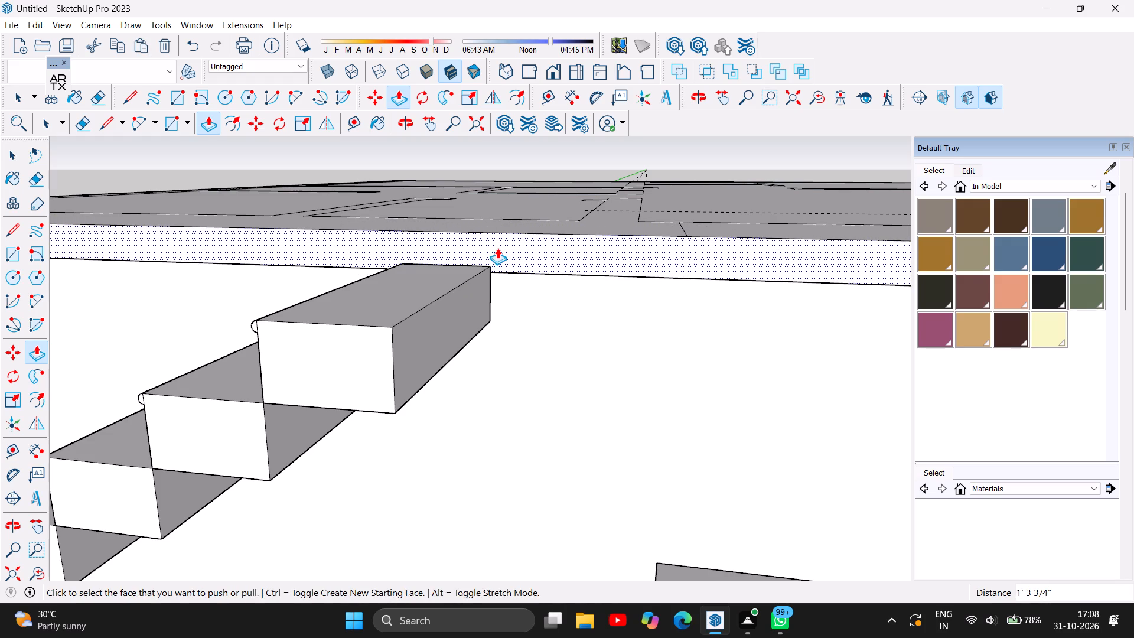
# Extend the roof slab's stair-side edge about 2 5/16" further toward the top step, then trim it back about 1/16".
pyautogui.click(415, 127)
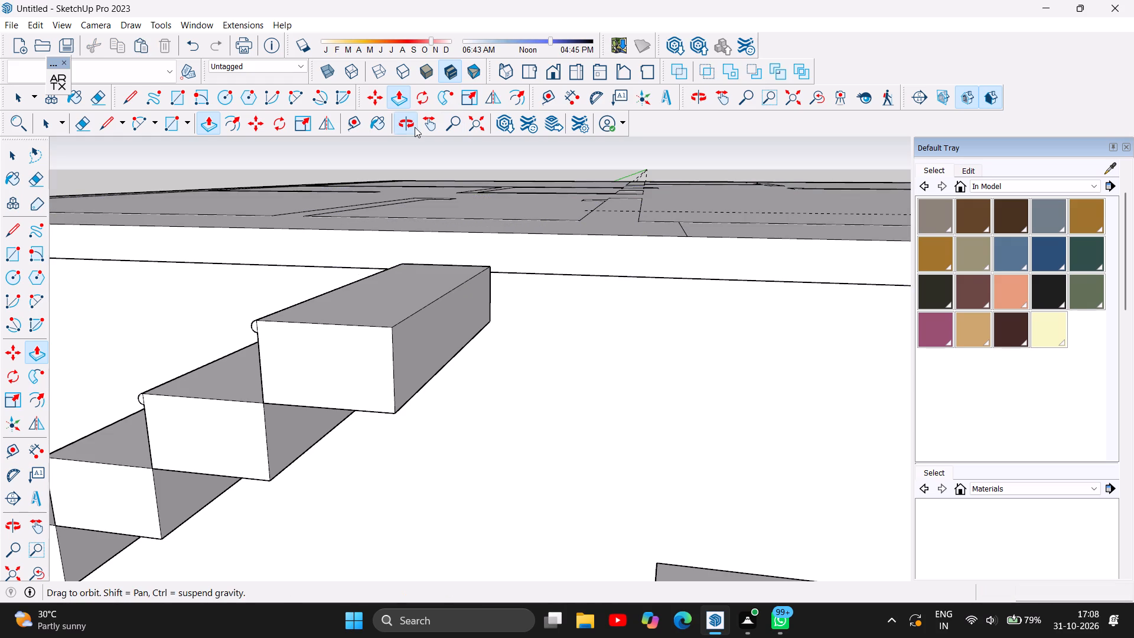
pyautogui.moveTo(595, 288); pyautogui.dragTo(369, 340)
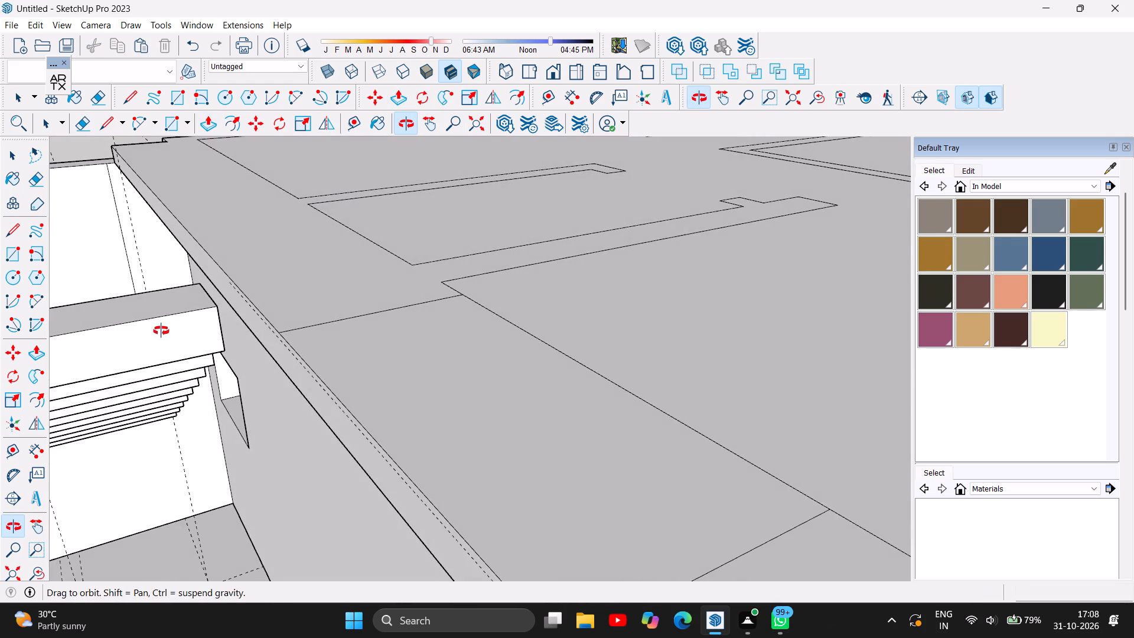
pyautogui.scroll(3, 184, 309)
pyautogui.scroll(3, 233, 301)
pyautogui.moveTo(281, 361); pyautogui.dragTo(236, 341)
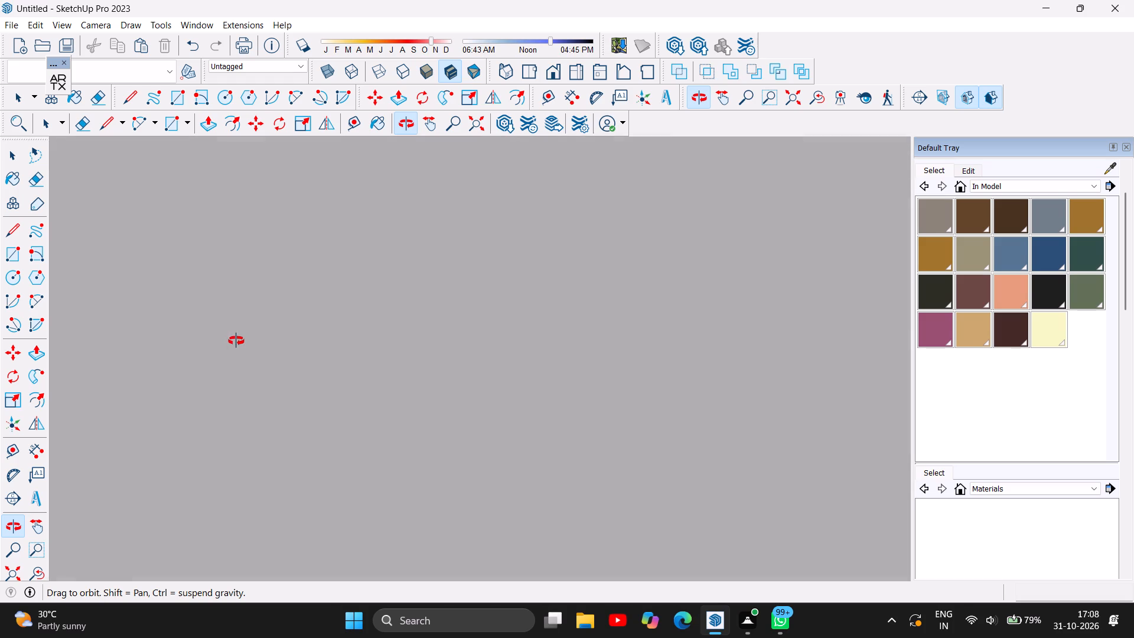
pyautogui.moveTo(236, 341); pyautogui.dragTo(265, 353)
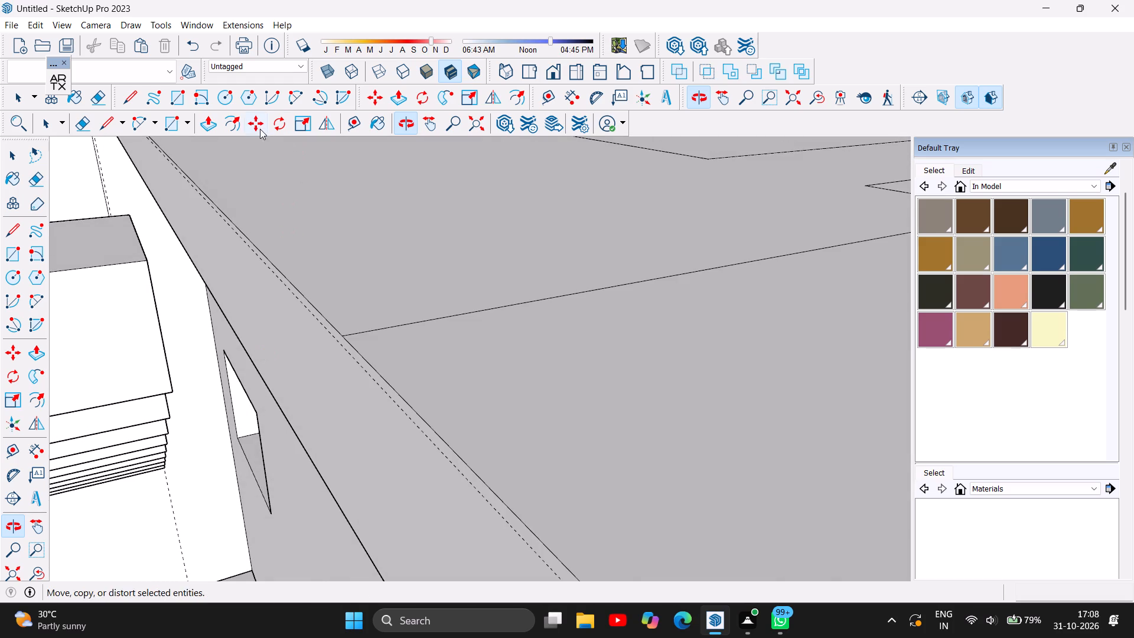
pyautogui.click(213, 125)
pyautogui.click(263, 322)
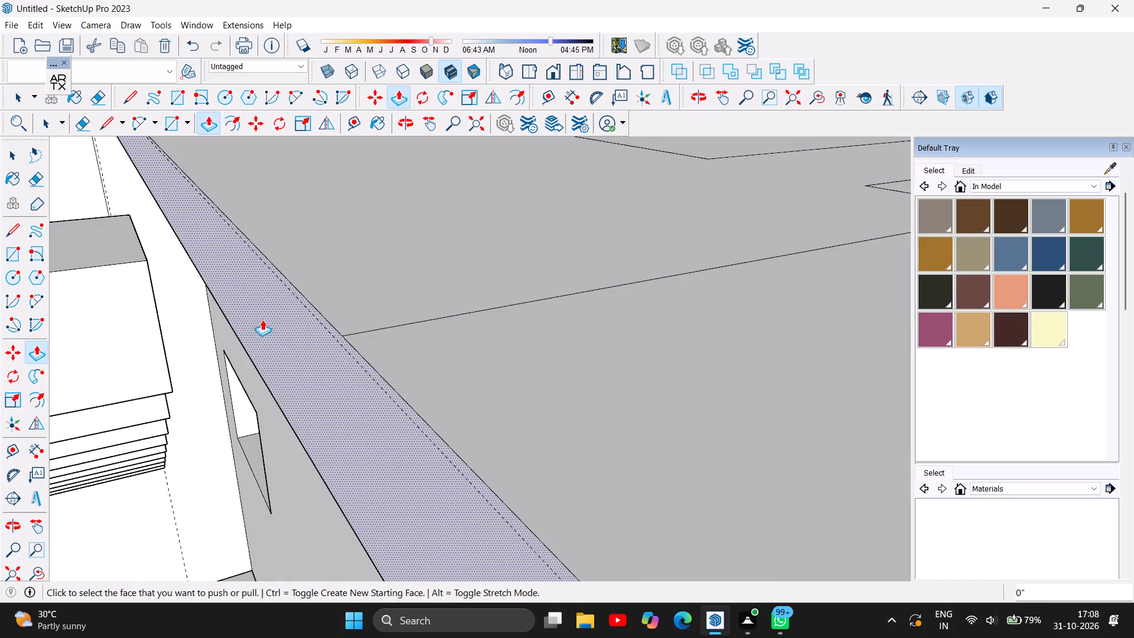
pyautogui.click(255, 291)
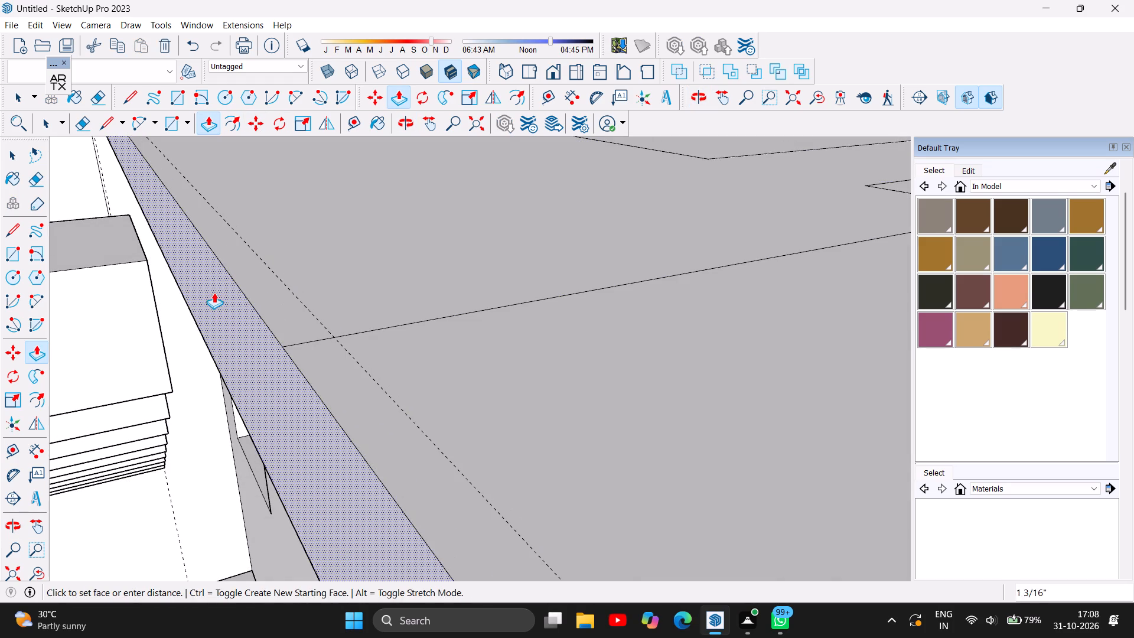
pyautogui.click(164, 237)
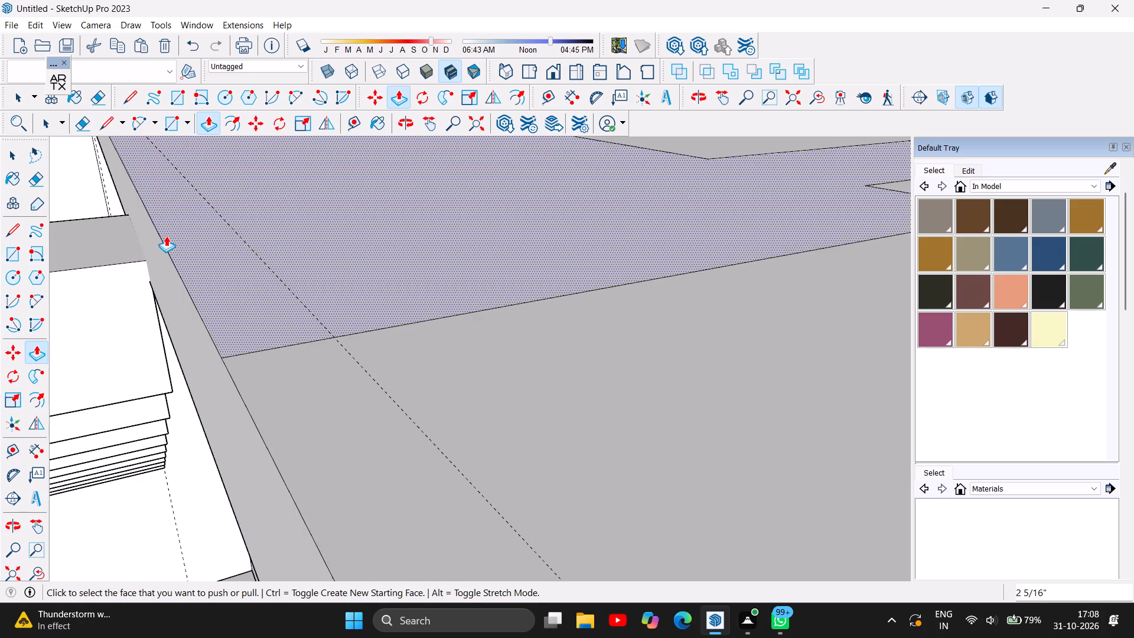
pyautogui.click(160, 276)
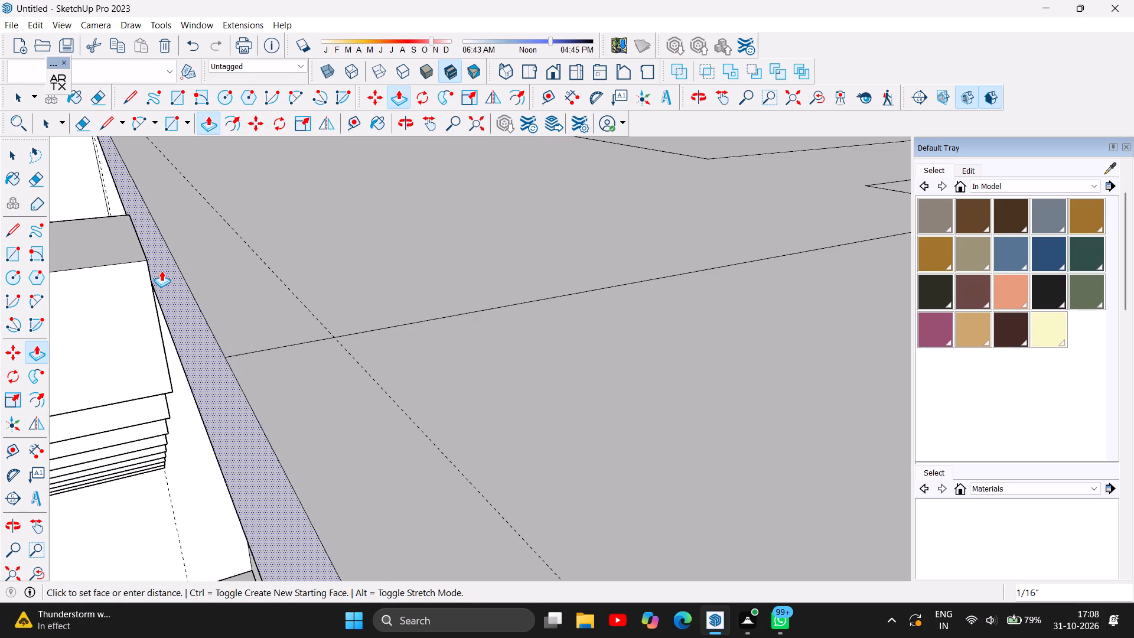
pyautogui.click(160, 271)
# Push the roof slab's stair-side edge face back about 3 5/8", away from the stairs.
pyautogui.scroll(-2, 389, 269)
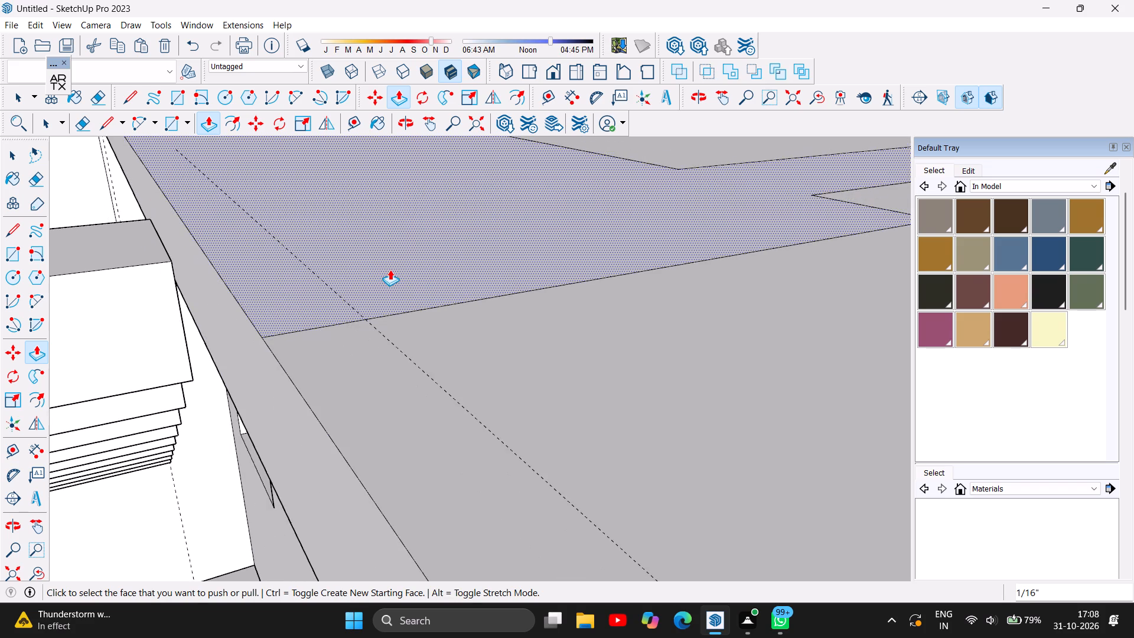
pyautogui.scroll(-9, 390, 269)
pyautogui.scroll(-8, 462, 299)
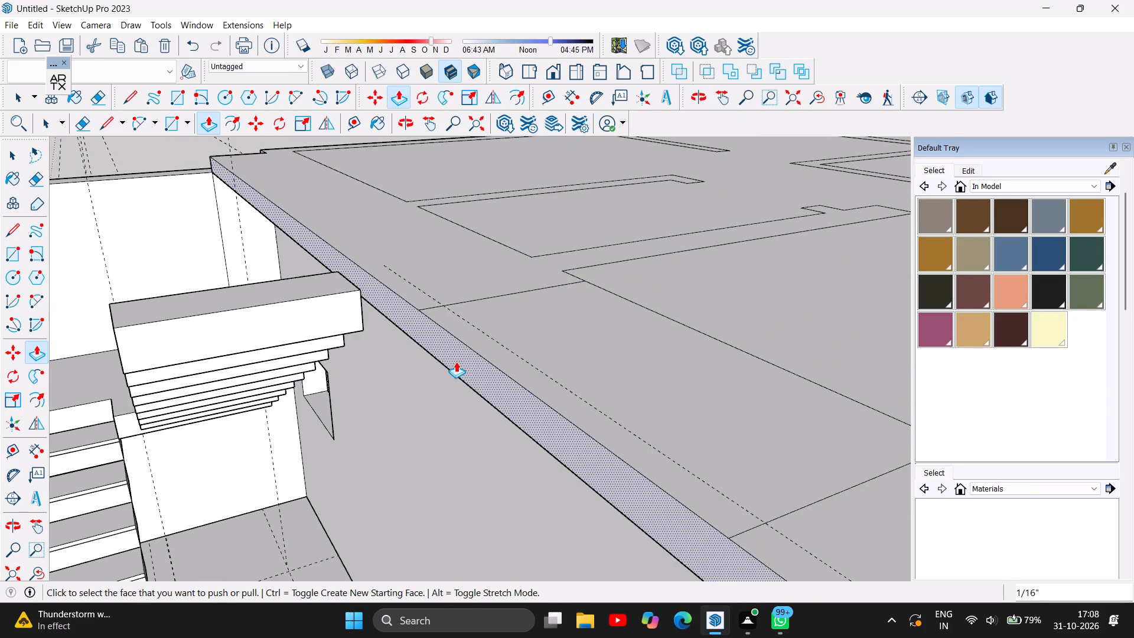
pyautogui.click(456, 362)
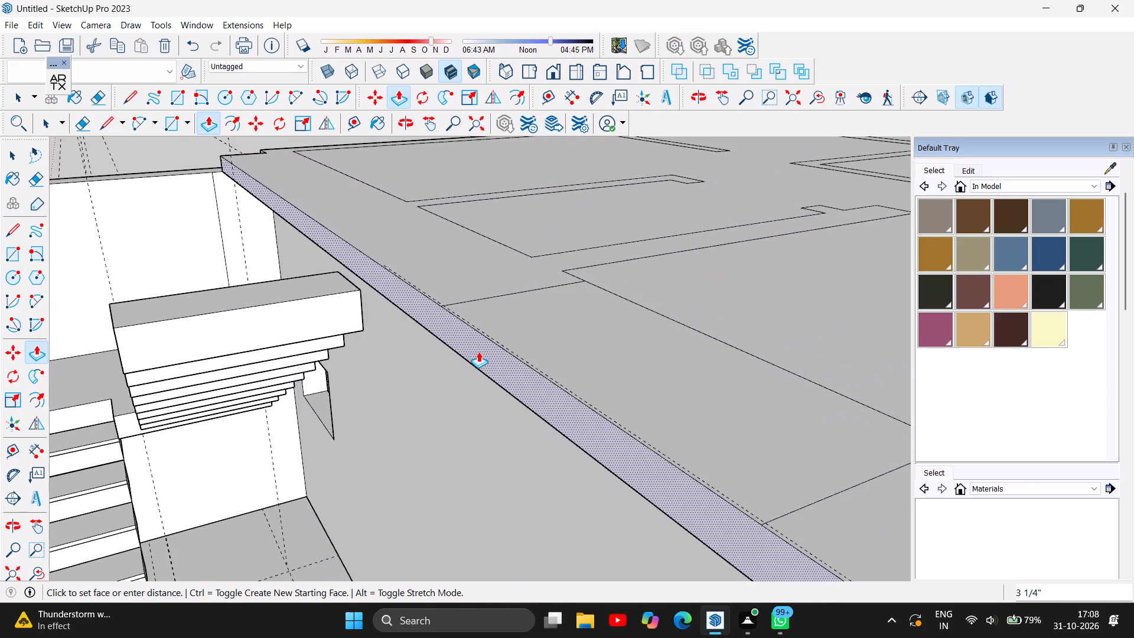
pyautogui.click(481, 351)
# Examine from both sides how the roof slab's edge meets the top step of the upper stair flight.
pyautogui.scroll(-2, 246, 393)
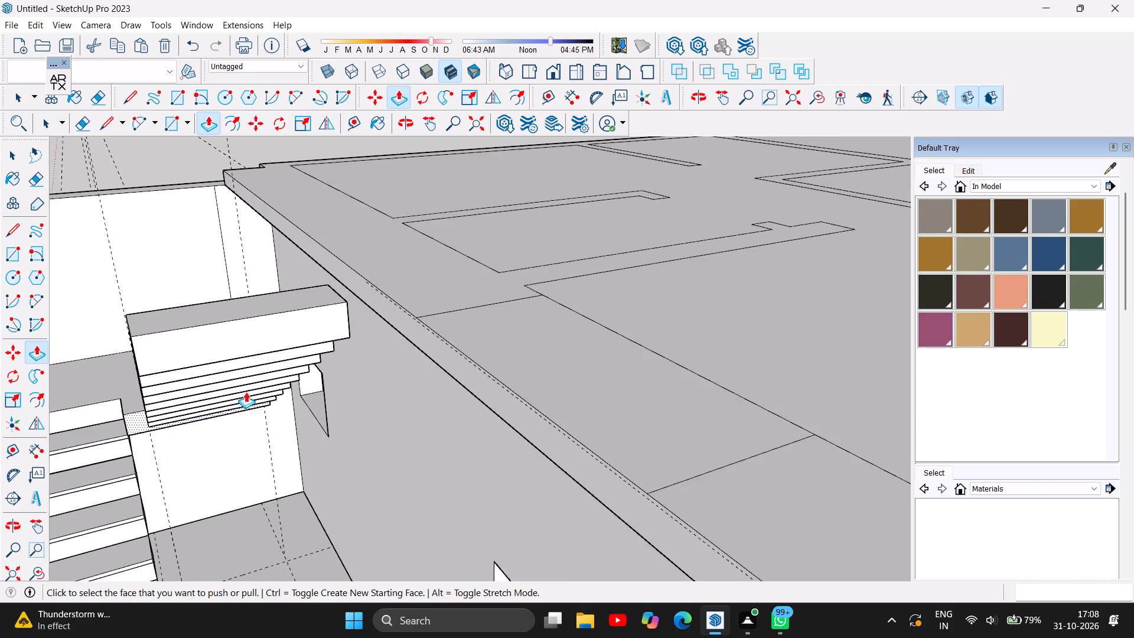
pyautogui.scroll(-9, 246, 392)
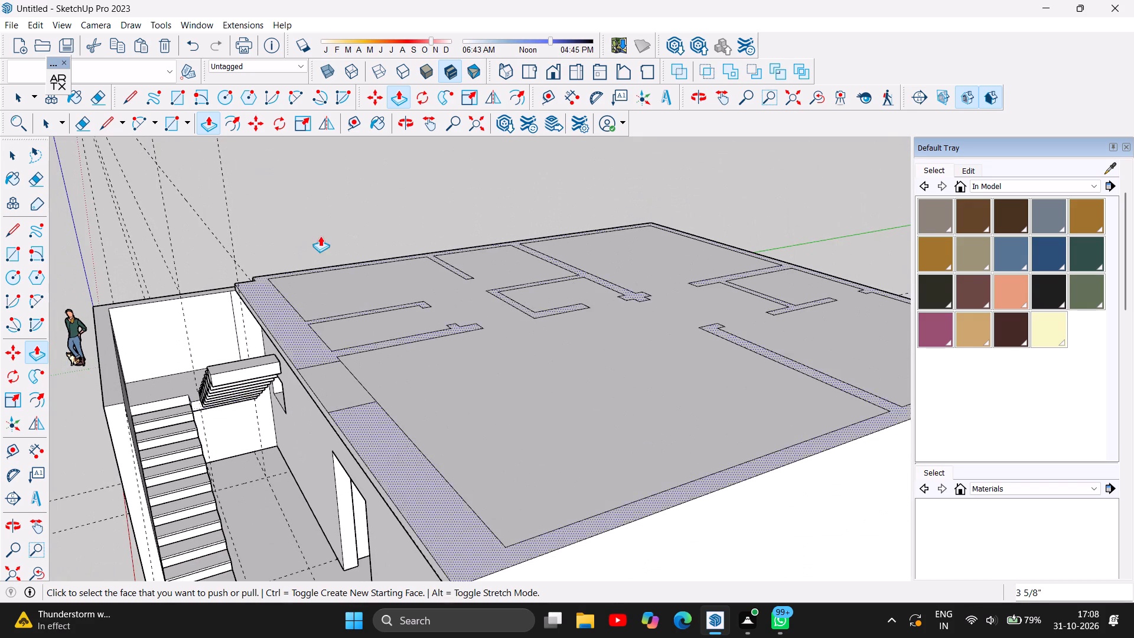
pyautogui.scroll(-2, 314, 222)
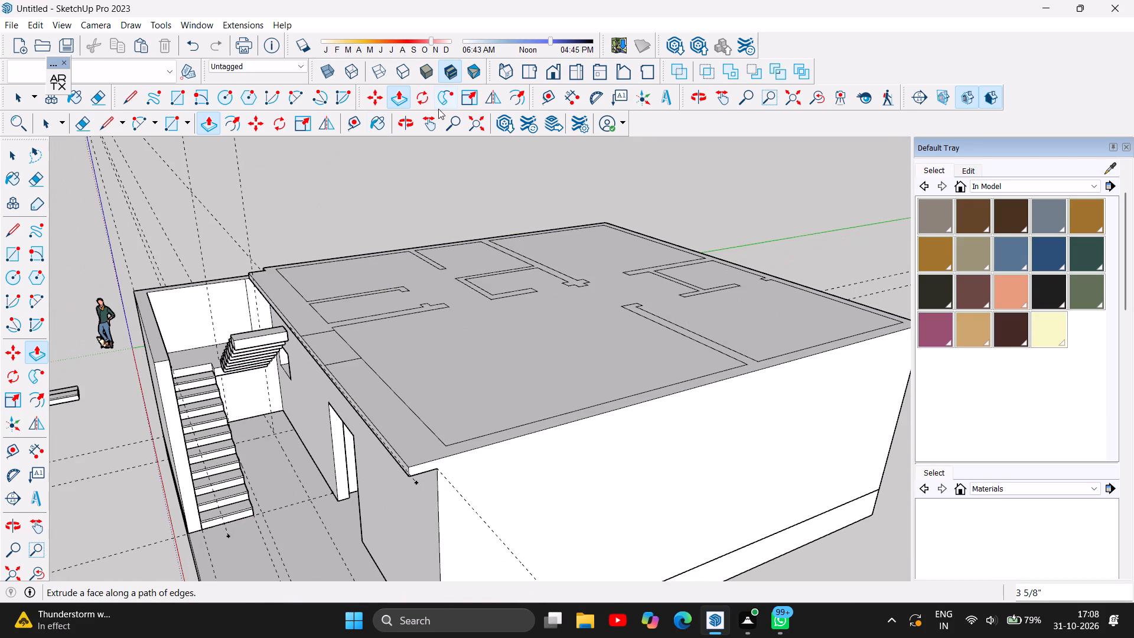
pyautogui.click(403, 127)
pyautogui.moveTo(322, 329); pyautogui.dragTo(282, 455)
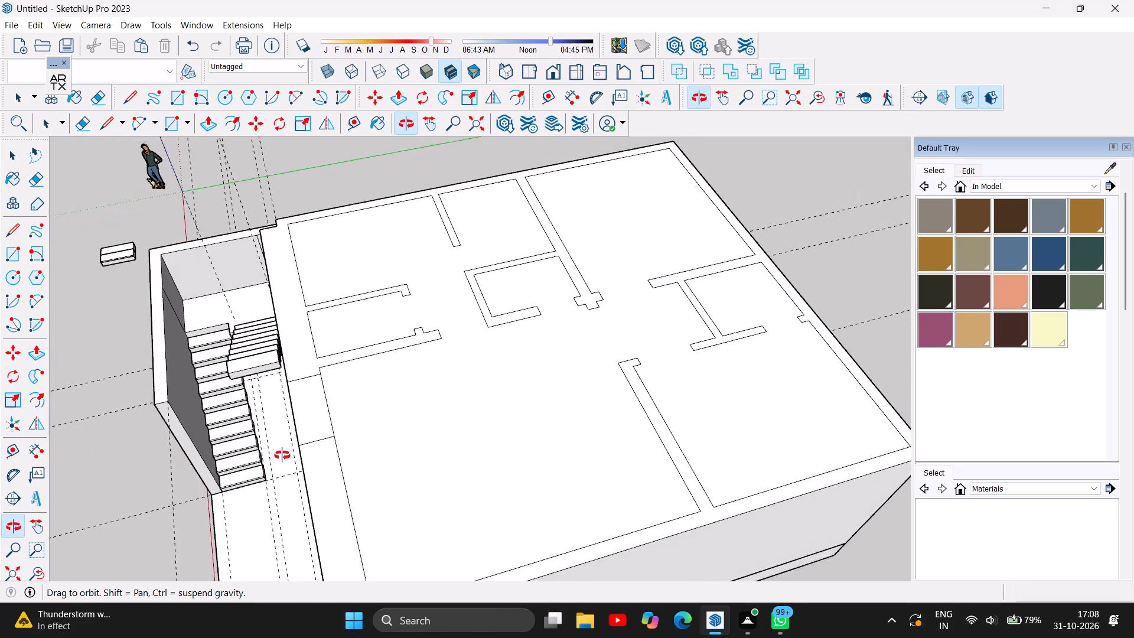
pyautogui.moveTo(282, 455); pyautogui.dragTo(589, 404)
pyautogui.moveTo(301, 473); pyautogui.dragTo(631, 441)
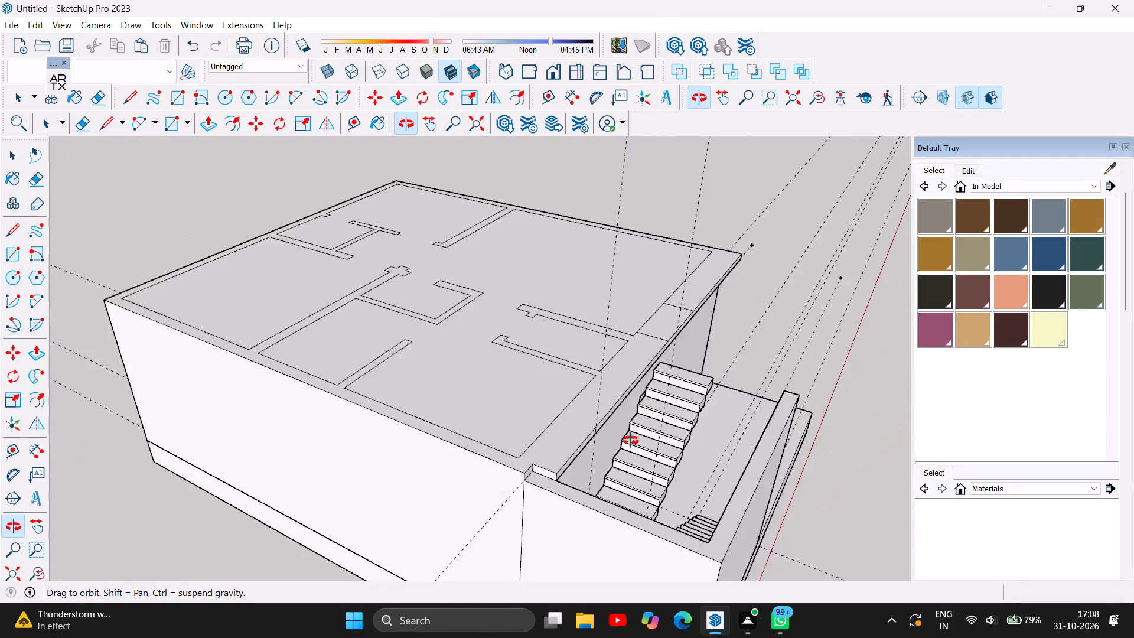
pyautogui.moveTo(631, 441); pyautogui.dragTo(686, 424)
pyautogui.click(686, 424)
pyautogui.scroll(4, 688, 350)
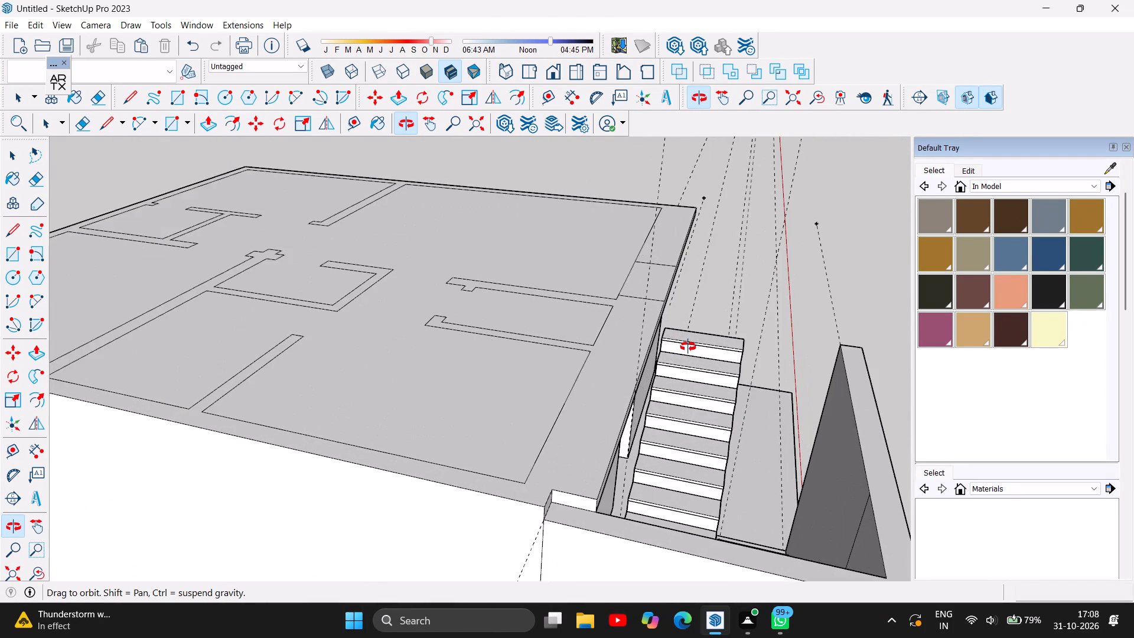
pyautogui.scroll(12, 688, 347)
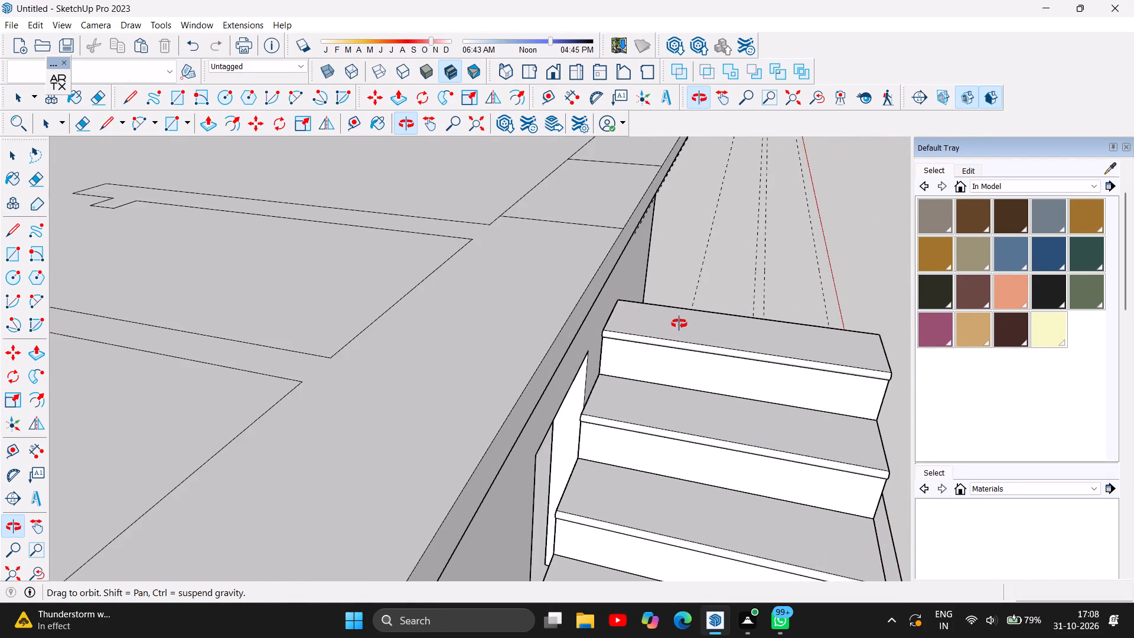
pyautogui.scroll(7, 623, 341)
pyautogui.moveTo(666, 404); pyautogui.dragTo(637, 363)
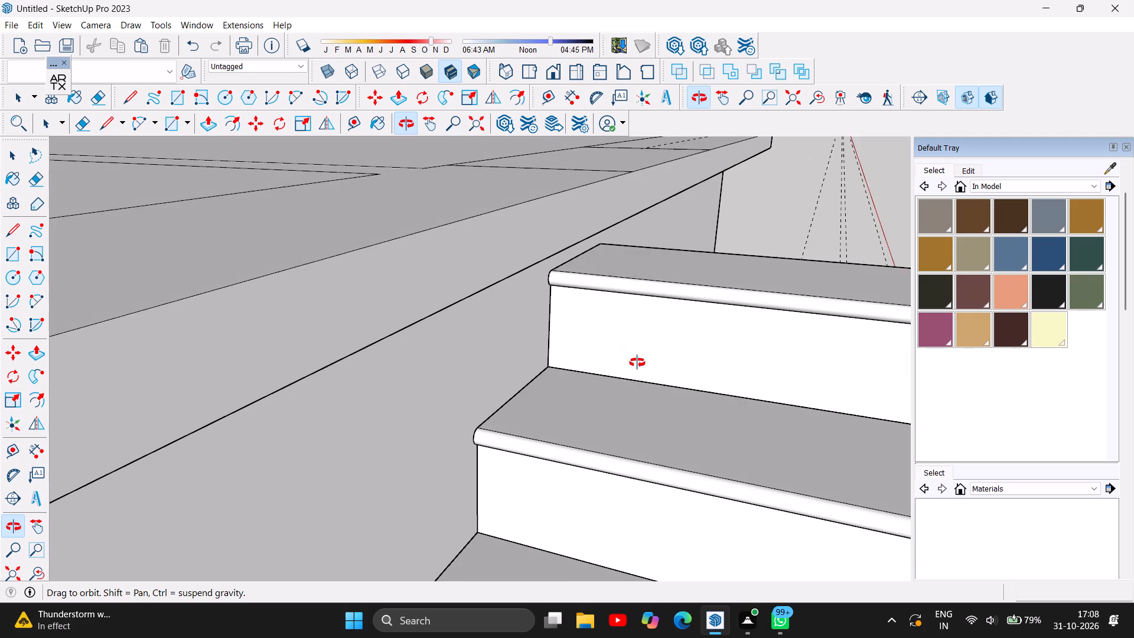
pyautogui.moveTo(637, 363); pyautogui.dragTo(666, 367)
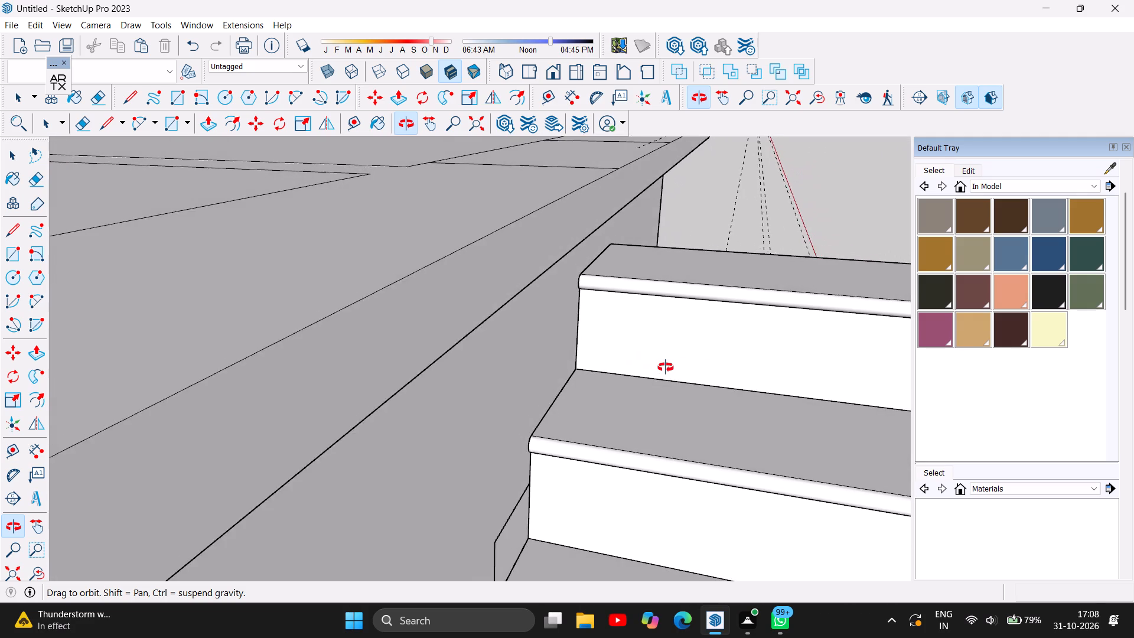
pyautogui.moveTo(666, 367); pyautogui.dragTo(451, 437)
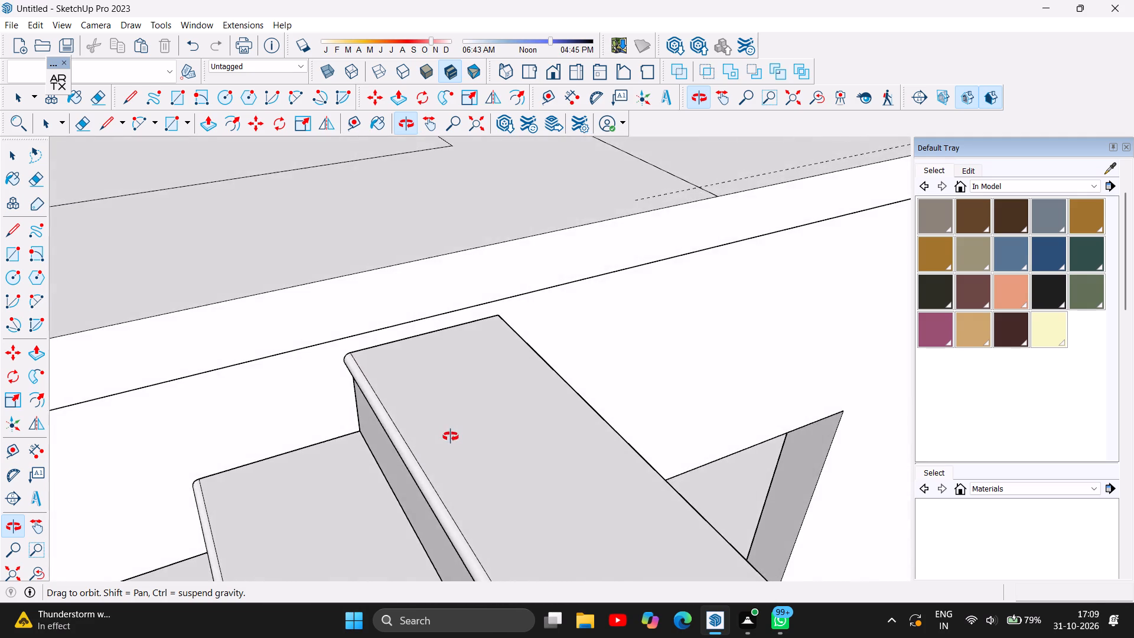
pyautogui.moveTo(451, 437); pyautogui.dragTo(539, 386)
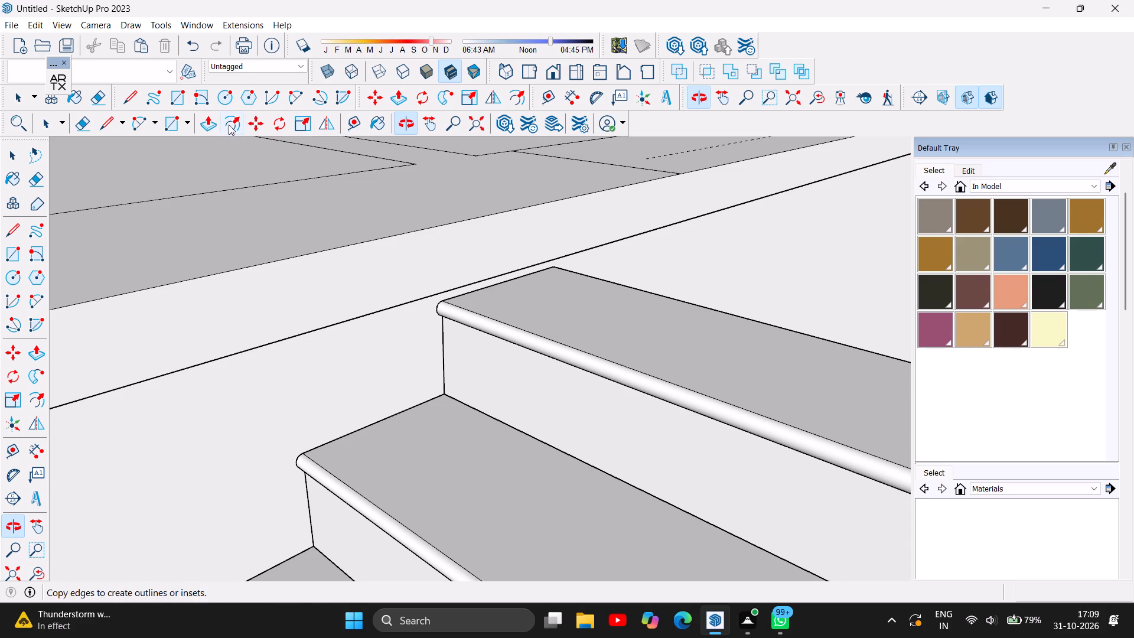
# Push the roof slab's stair-side edge in about 3/8", then pull it out about 2 7/16" toward the top step.
pyautogui.click(207, 122)
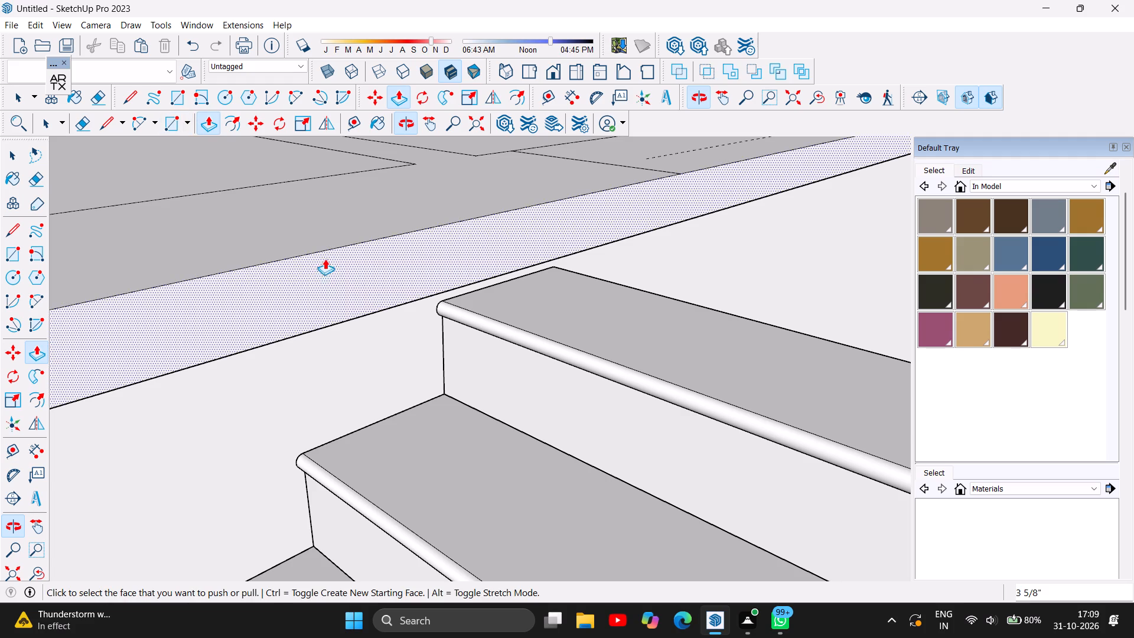
pyautogui.click(327, 257)
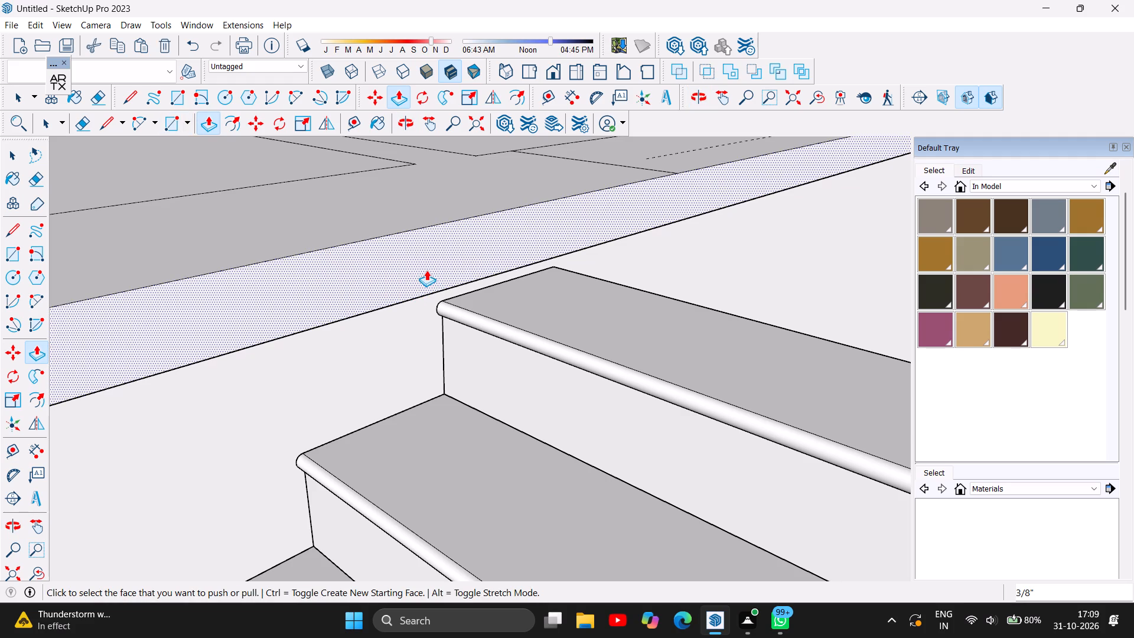
pyautogui.click(425, 270)
pyautogui.click(444, 291)
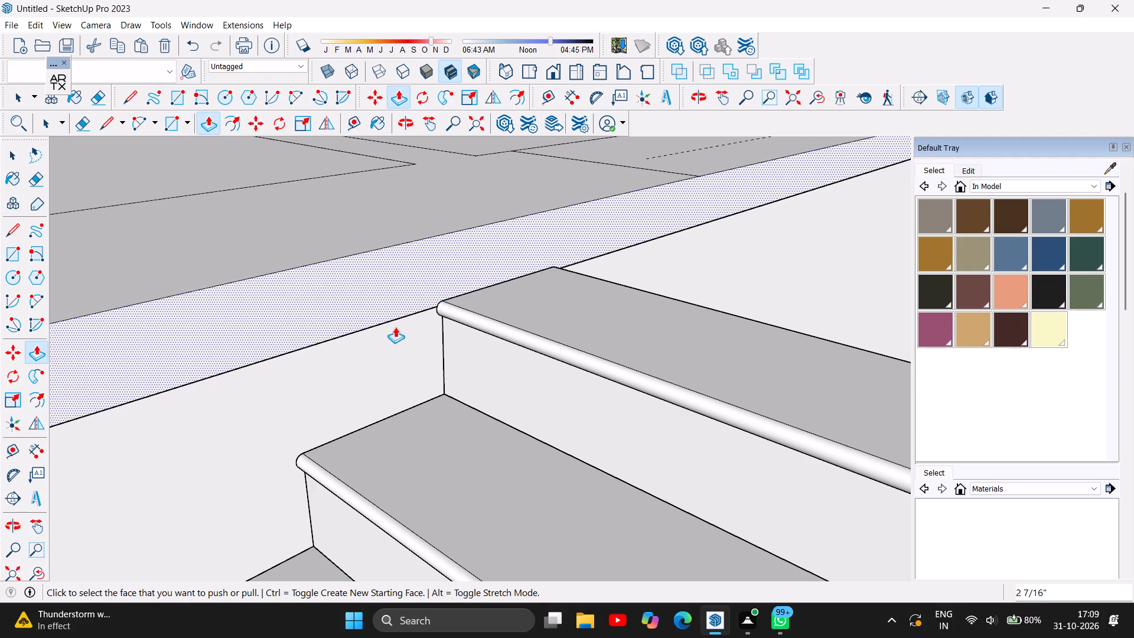
# Close the remaining gap between roof slab edge and top step by pulling the edge face out about 7/8" and another 11/16".
pyautogui.scroll(6, 450, 263)
pyautogui.scroll(1, 517, 240)
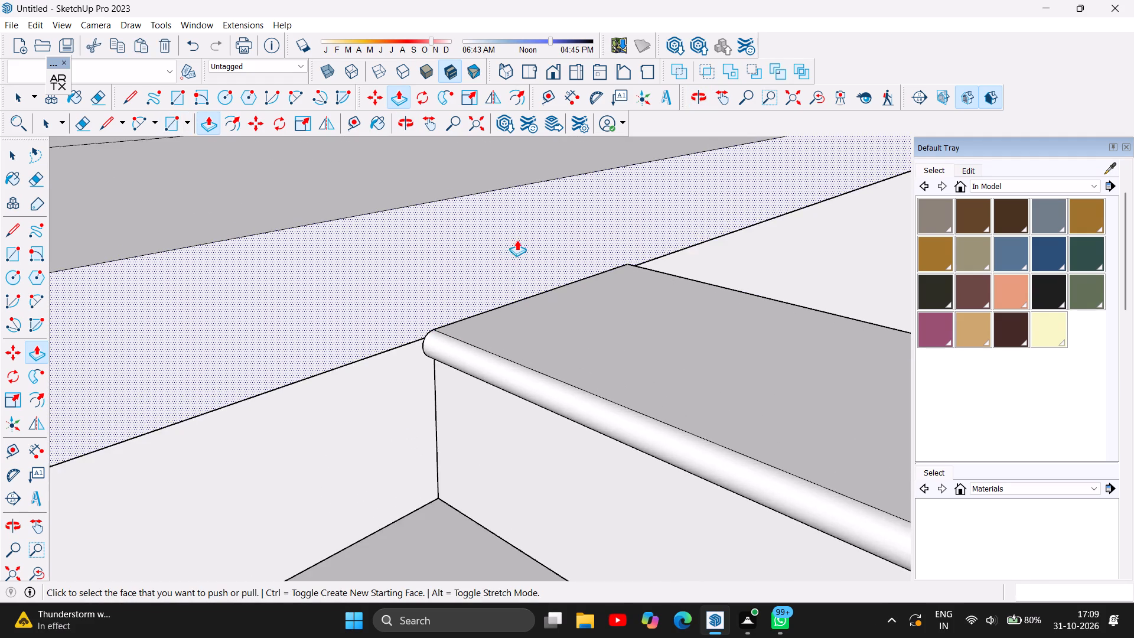
pyautogui.scroll(2, 517, 240)
pyautogui.scroll(4, 614, 244)
pyautogui.scroll(3, 660, 220)
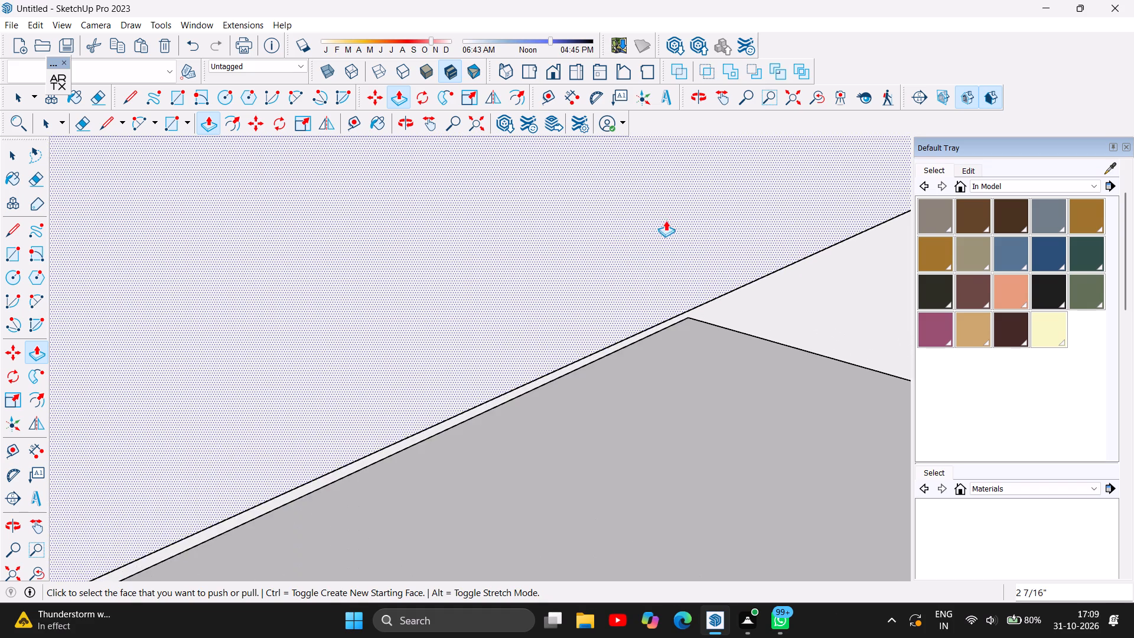
pyautogui.scroll(3, 676, 248)
pyautogui.click(660, 265)
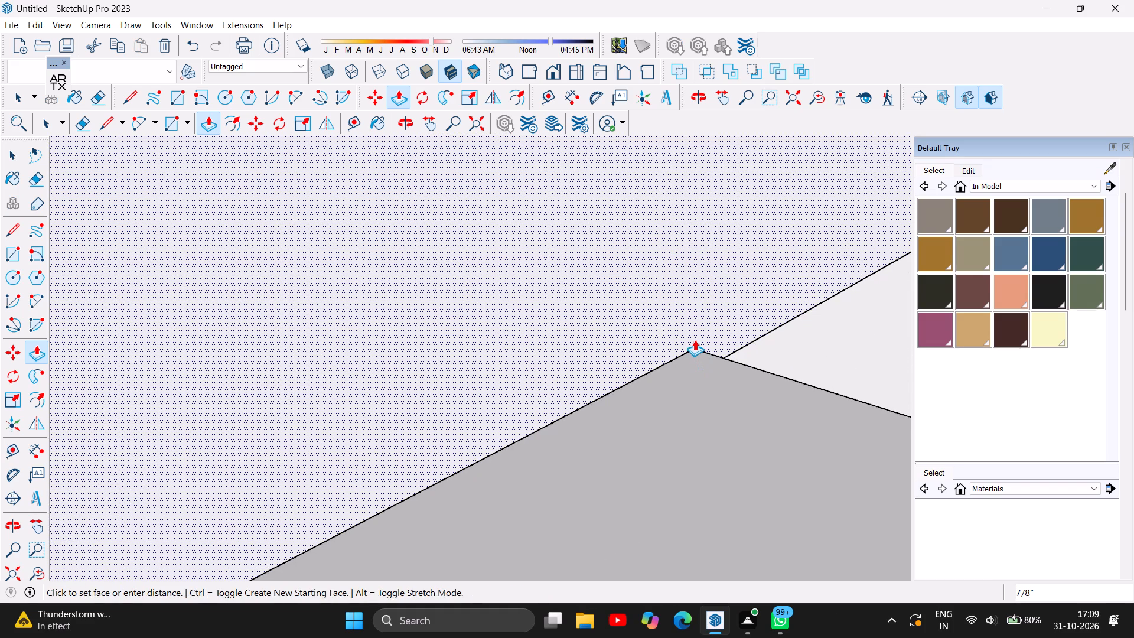
pyautogui.click(695, 338)
pyautogui.click(649, 237)
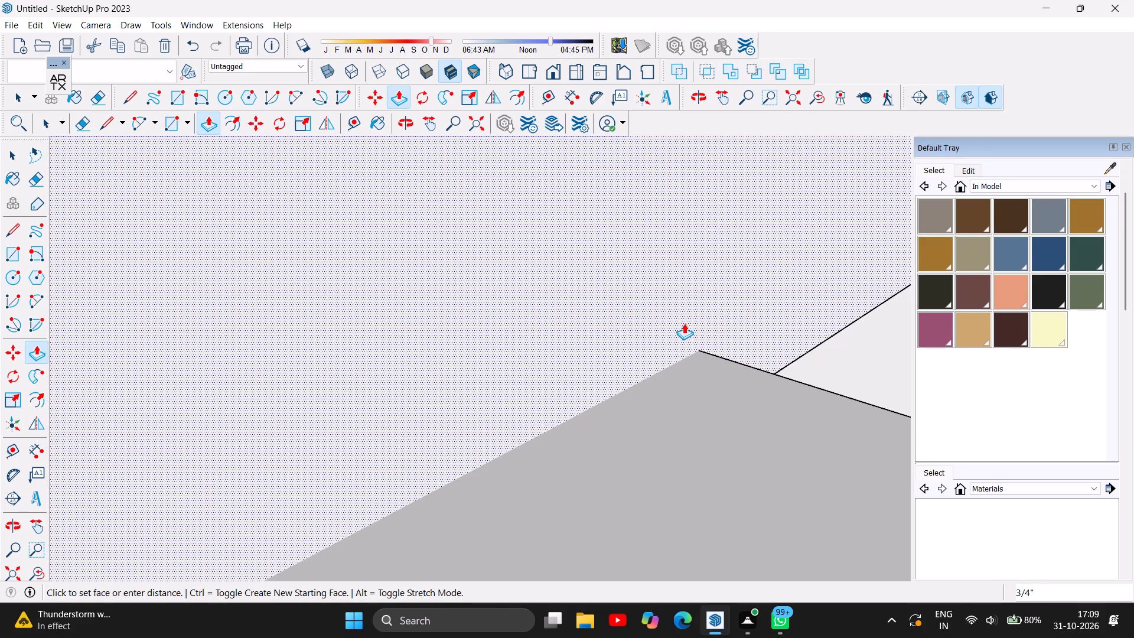
pyautogui.click(682, 322)
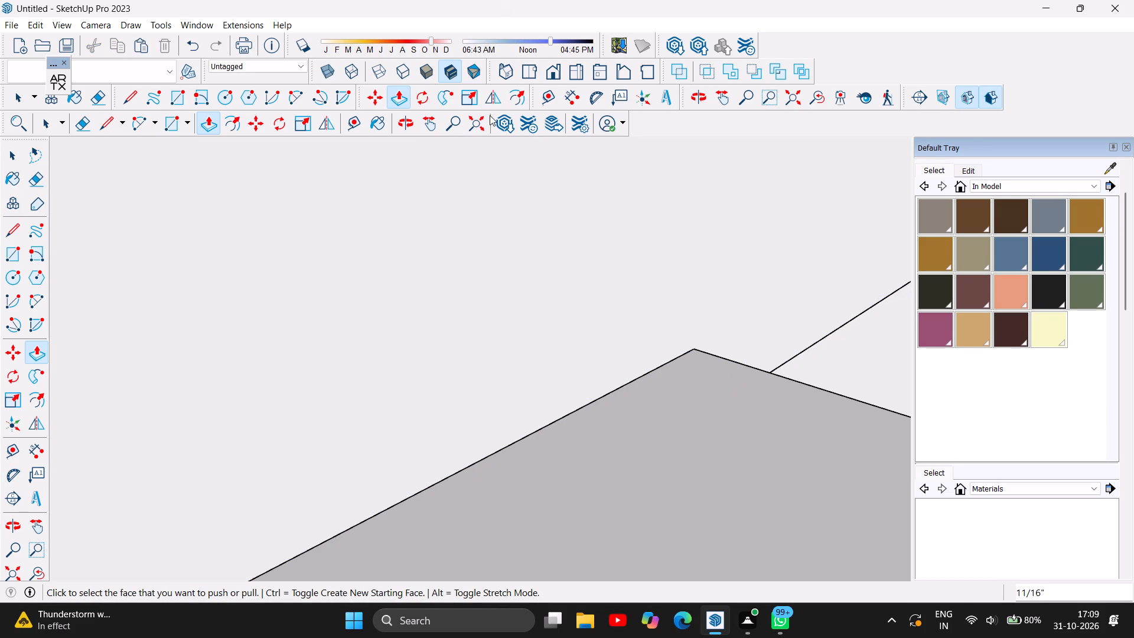
pyautogui.click(413, 122)
pyautogui.moveTo(496, 292); pyautogui.dragTo(651, 278)
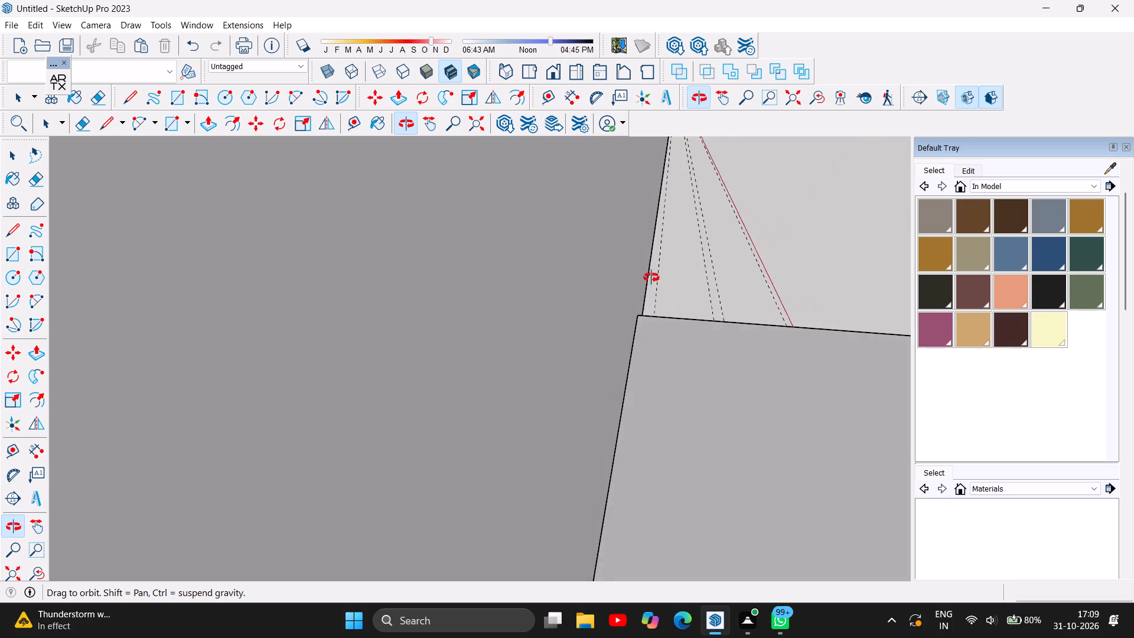
# Examine from above and below how the roof slab's edge meets the top step of the upper stair flight.
pyautogui.moveTo(651, 278); pyautogui.dragTo(656, 263)
pyautogui.moveTo(660, 258); pyautogui.dragTo(681, 233)
pyautogui.doubleClick(682, 230)
pyautogui.scroll(-4, 623, 289)
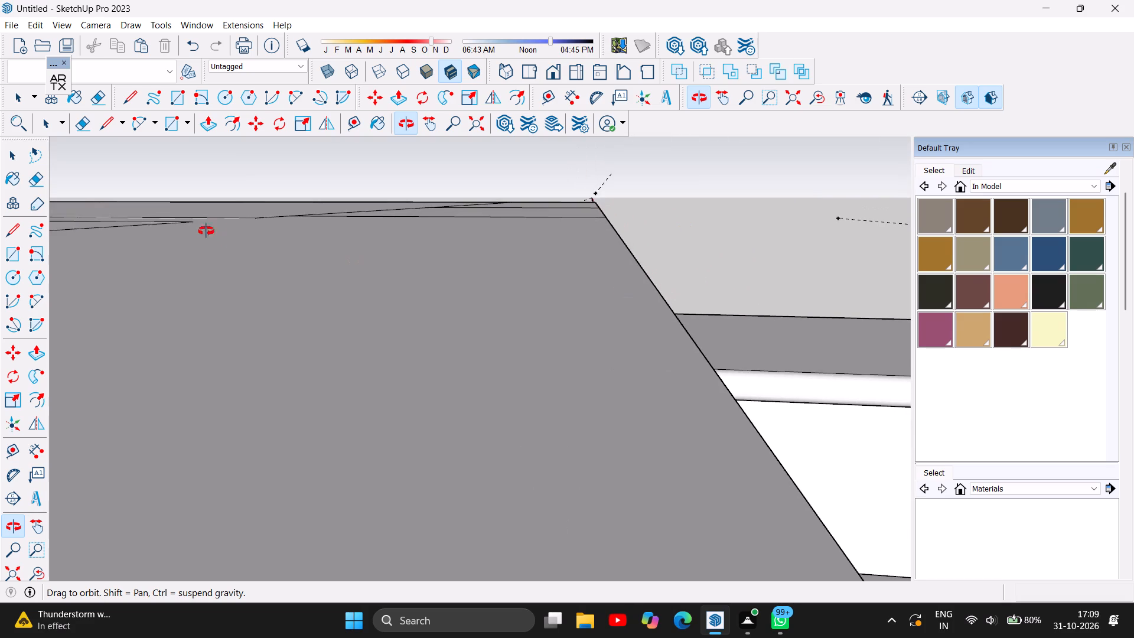
pyautogui.scroll(-3, 257, 220)
pyautogui.scroll(-2, 415, 279)
pyautogui.scroll(-1, 555, 296)
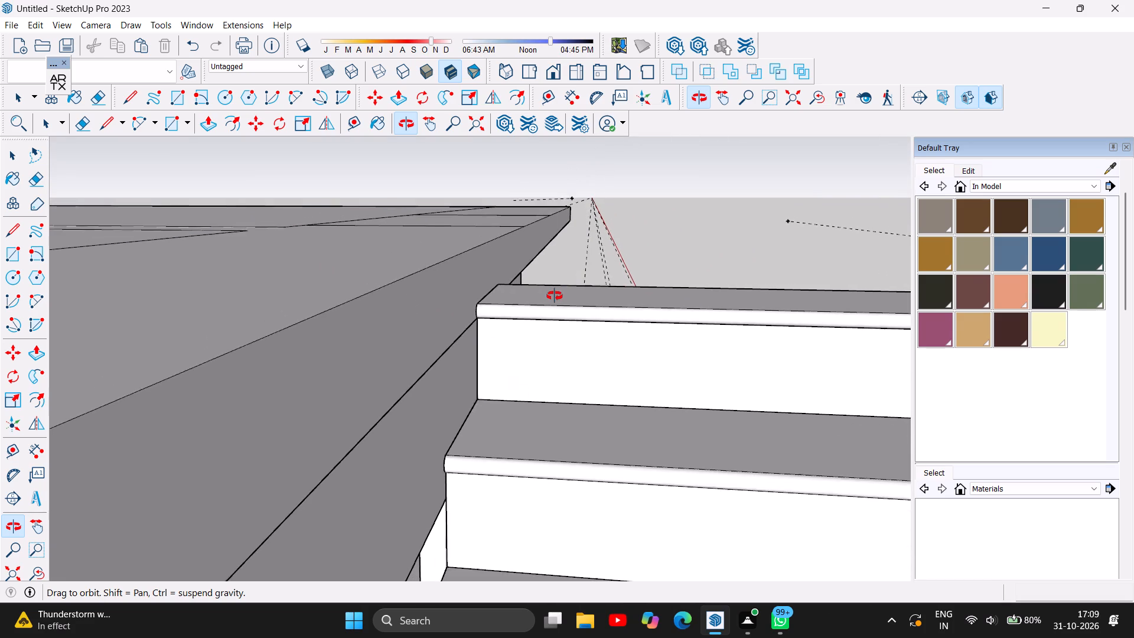
pyautogui.scroll(-3, 555, 296)
pyautogui.moveTo(514, 385); pyautogui.dragTo(530, 360)
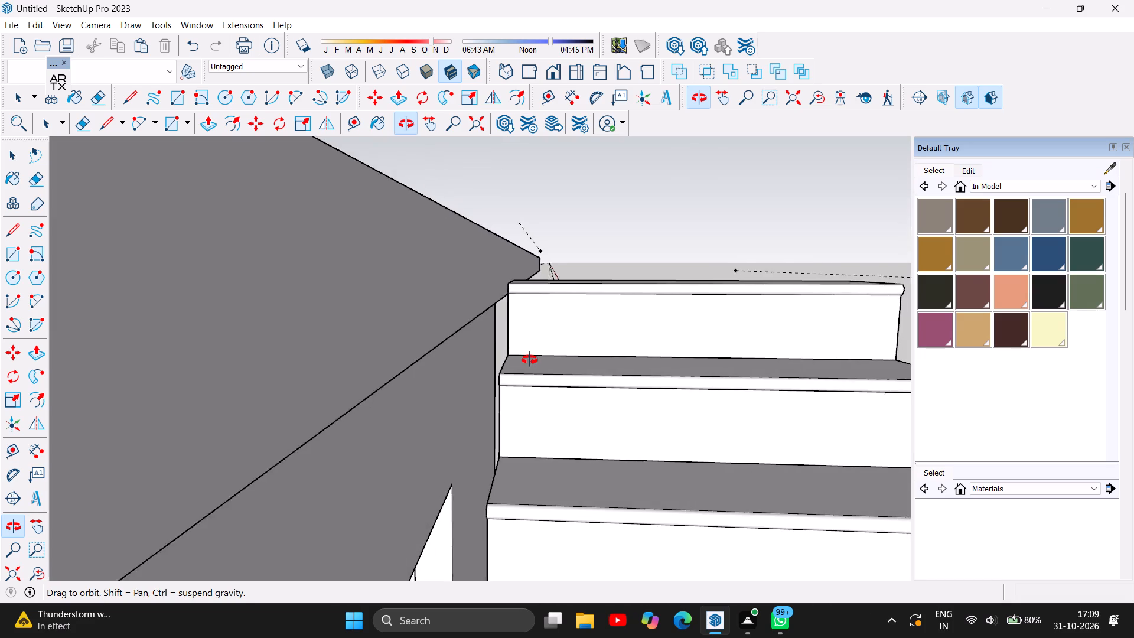
pyautogui.moveTo(530, 360); pyautogui.dragTo(536, 318)
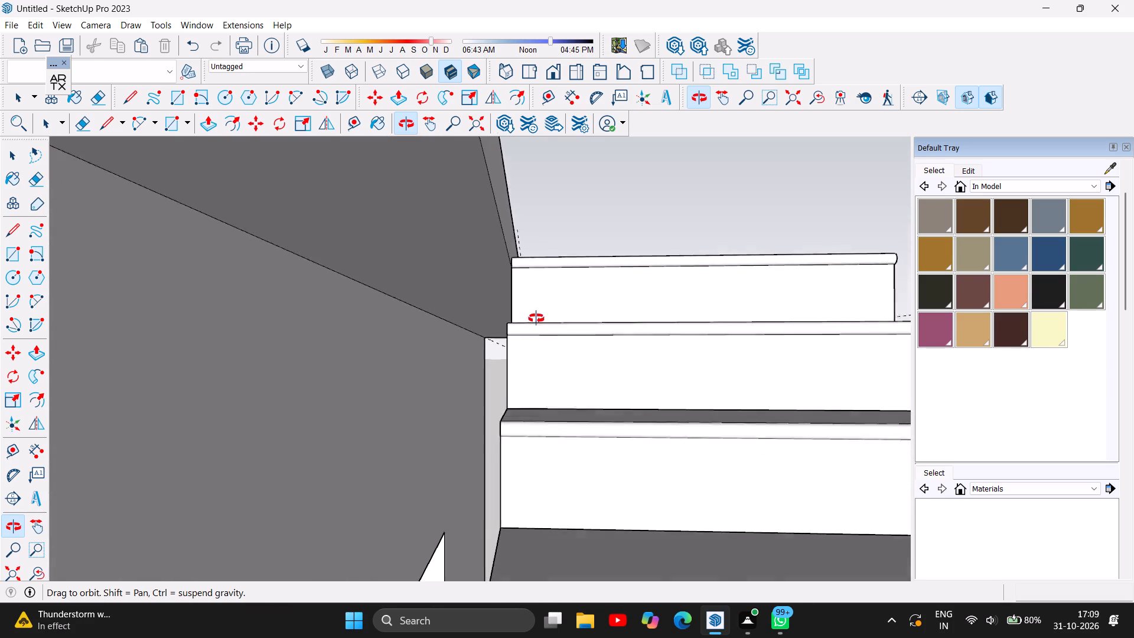
pyautogui.moveTo(536, 318); pyautogui.dragTo(532, 344)
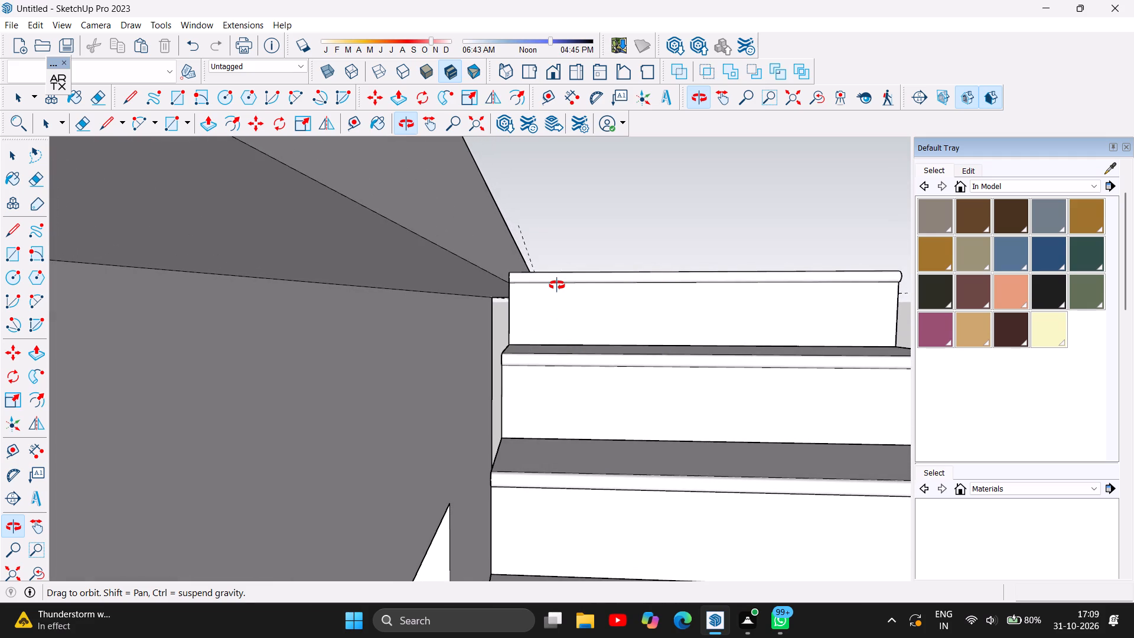
# Examine the full stair side of the roof slab, including the stairwell wall top and the notch at the slab's corner.
pyautogui.scroll(-9, 557, 285)
pyautogui.moveTo(535, 359); pyautogui.dragTo(527, 361)
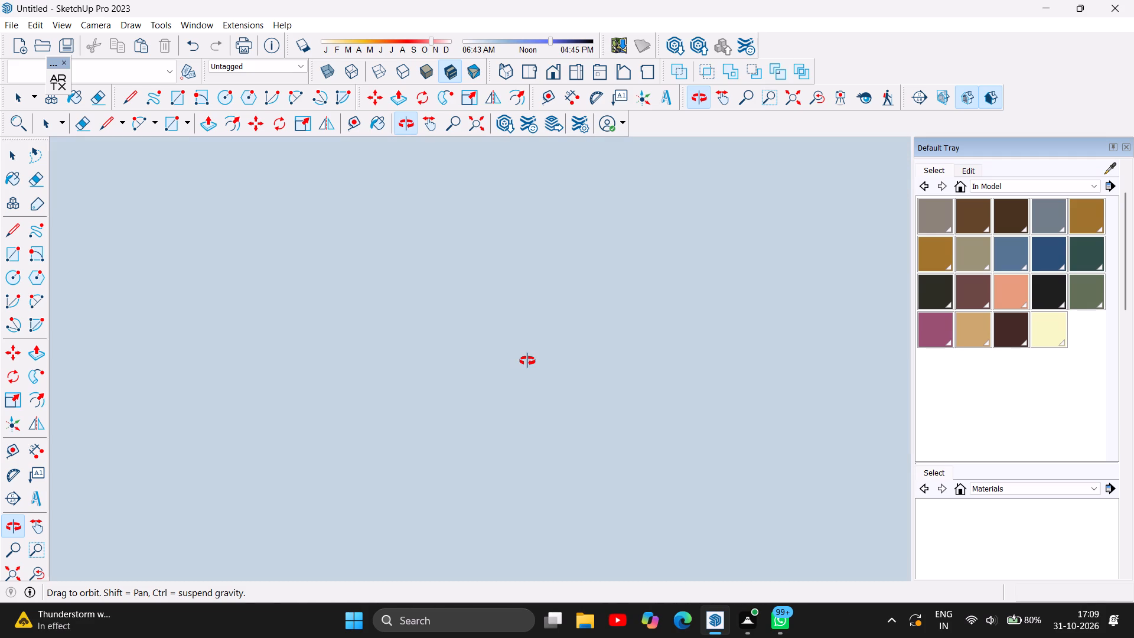
pyautogui.moveTo(527, 361); pyautogui.dragTo(410, 388)
pyautogui.scroll(-1, 412, 385)
pyautogui.scroll(-2, 272, 417)
pyautogui.scroll(-2, 338, 425)
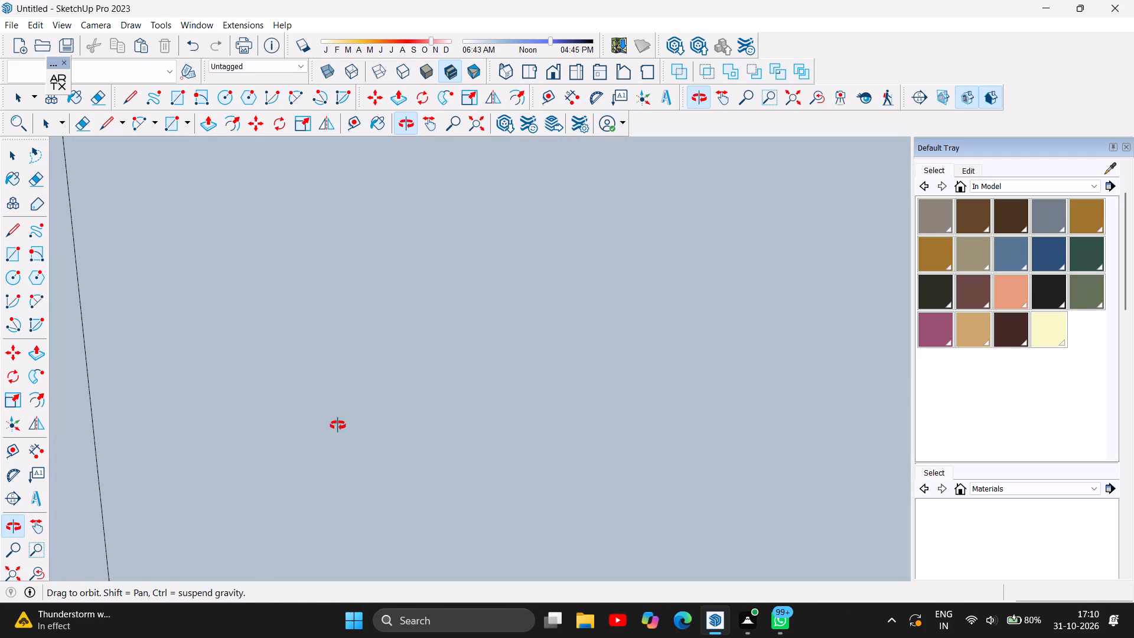
pyautogui.scroll(-19, 338, 425)
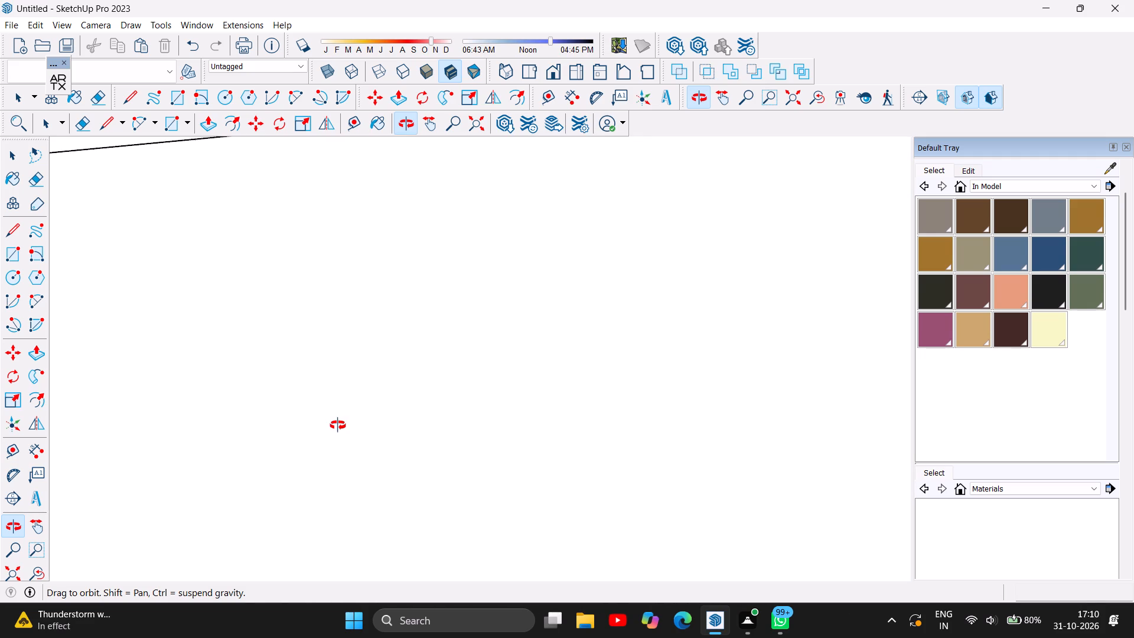
pyautogui.scroll(-10, 338, 425)
pyautogui.scroll(-3, 490, 331)
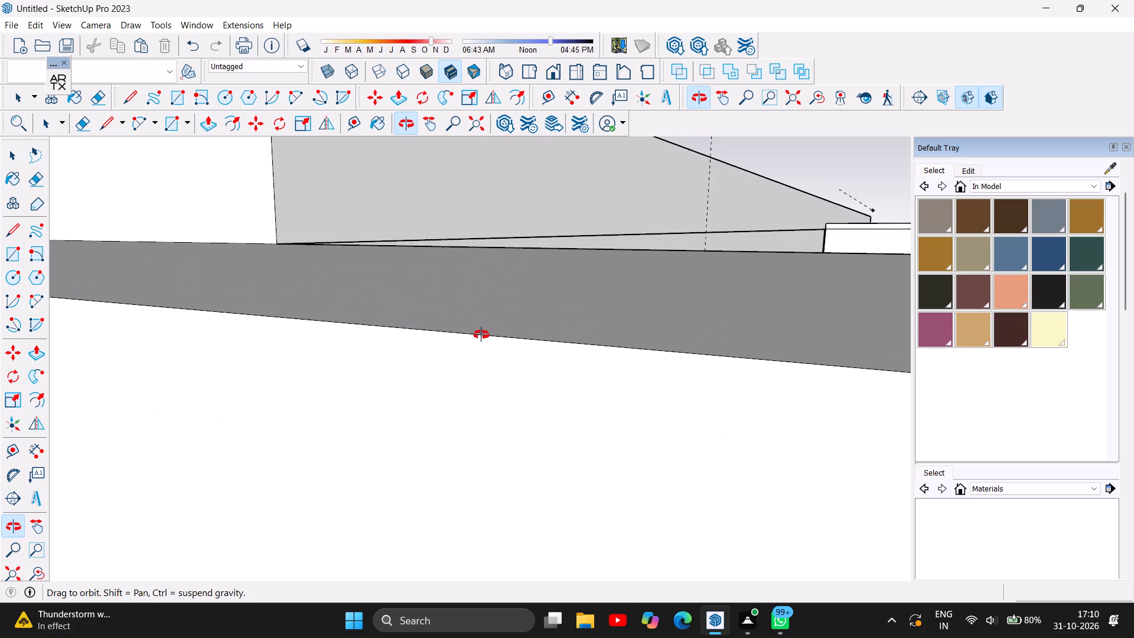
pyautogui.scroll(-2, 481, 335)
pyautogui.scroll(-2, 291, 359)
pyautogui.scroll(-4, 619, 438)
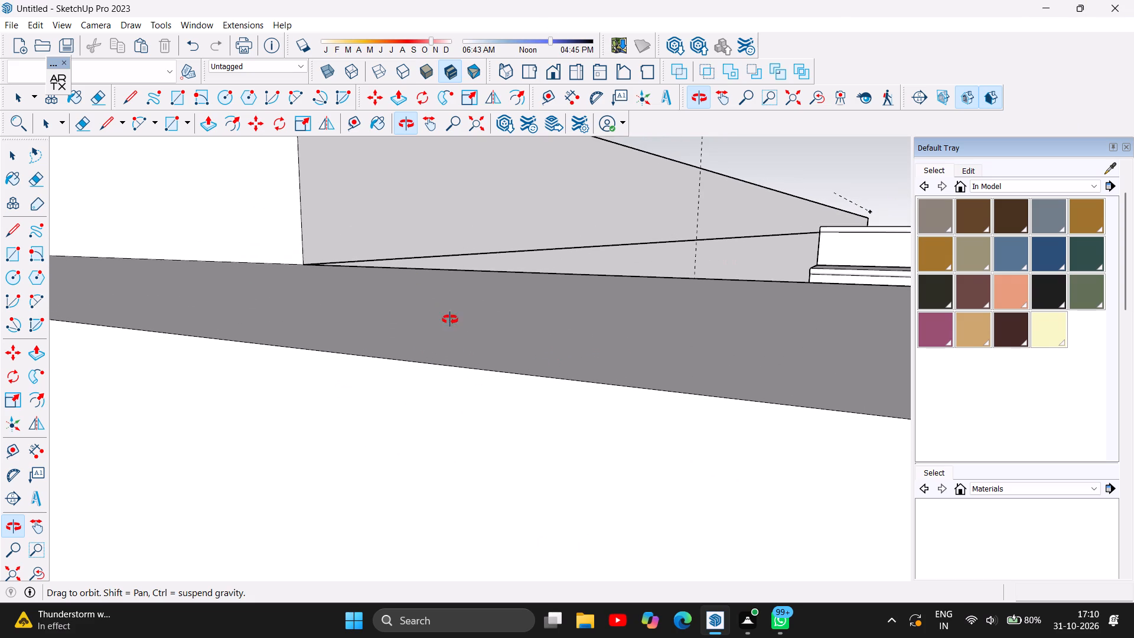
pyautogui.scroll(-2, 461, 357)
pyautogui.scroll(-5, 643, 519)
pyautogui.scroll(-3, 307, 425)
pyautogui.scroll(-2, 105, 396)
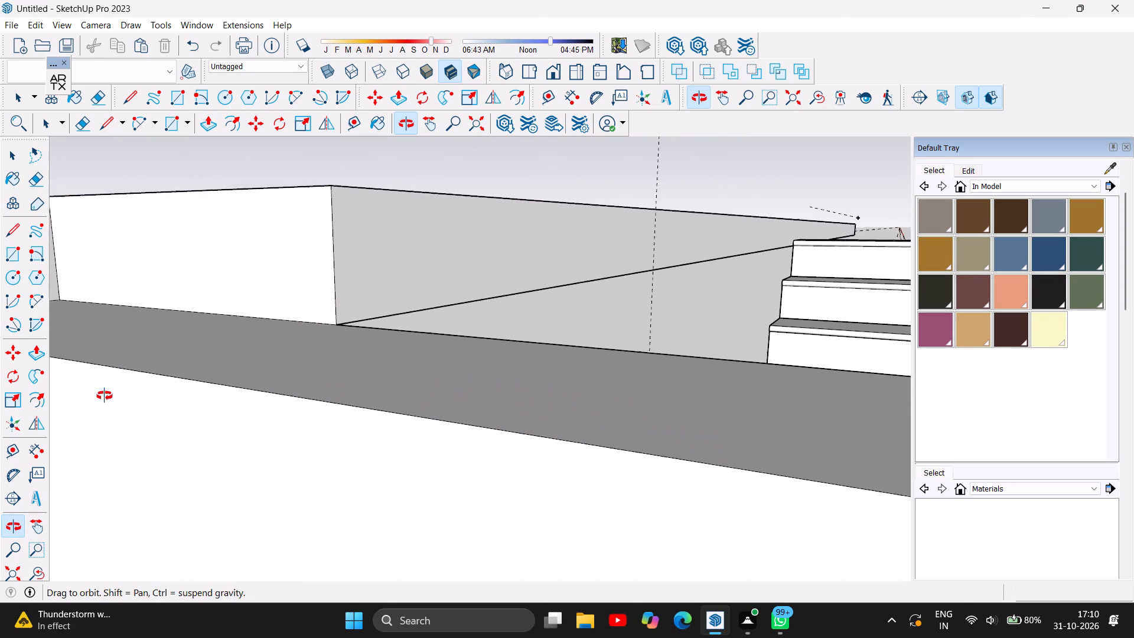
pyautogui.scroll(-3, 105, 396)
pyautogui.scroll(-5, 600, 460)
pyautogui.scroll(-6, 573, 414)
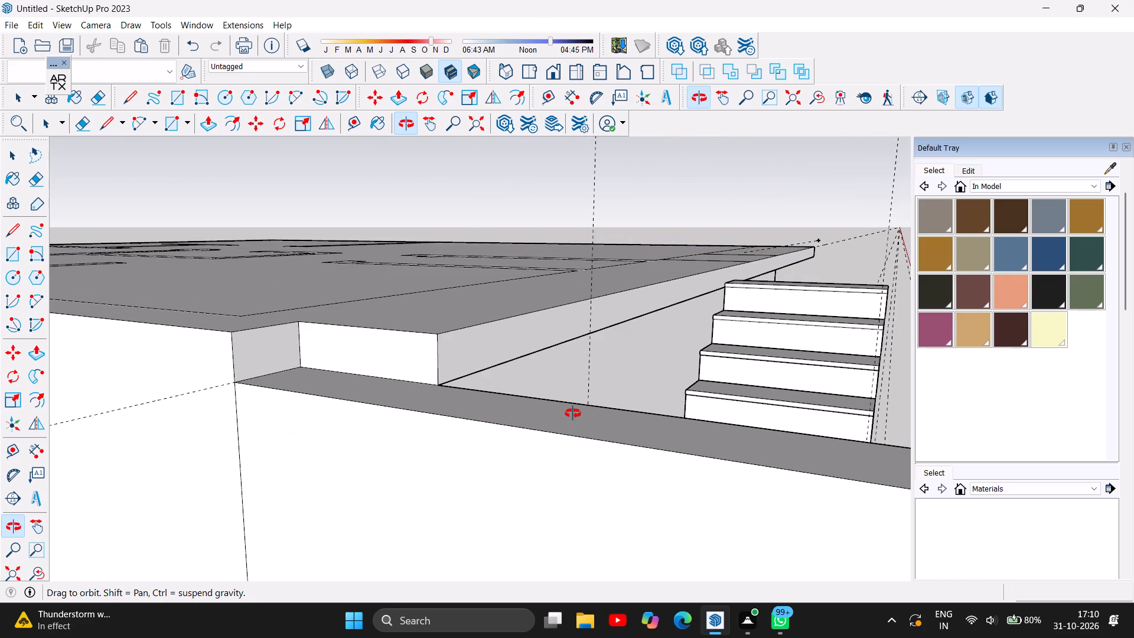
pyautogui.scroll(-5, 573, 414)
pyautogui.moveTo(653, 380); pyautogui.dragTo(539, 395)
pyautogui.scroll(-1, 539, 394)
pyautogui.scroll(-3, 613, 364)
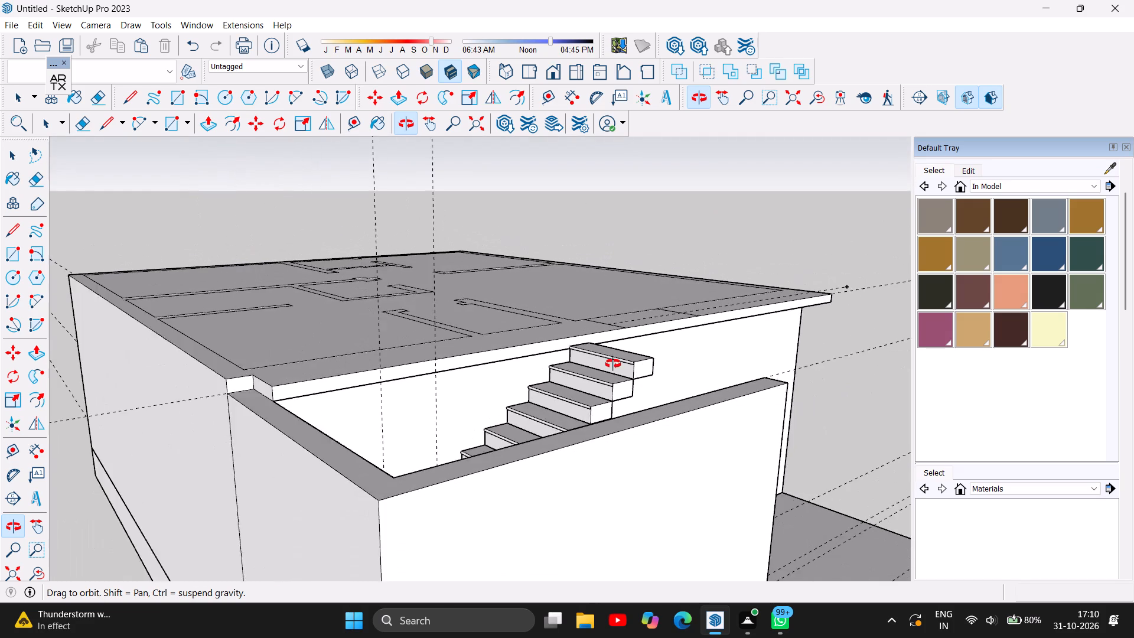
pyautogui.scroll(-2, 613, 364)
pyautogui.moveTo(491, 412); pyautogui.dragTo(562, 431)
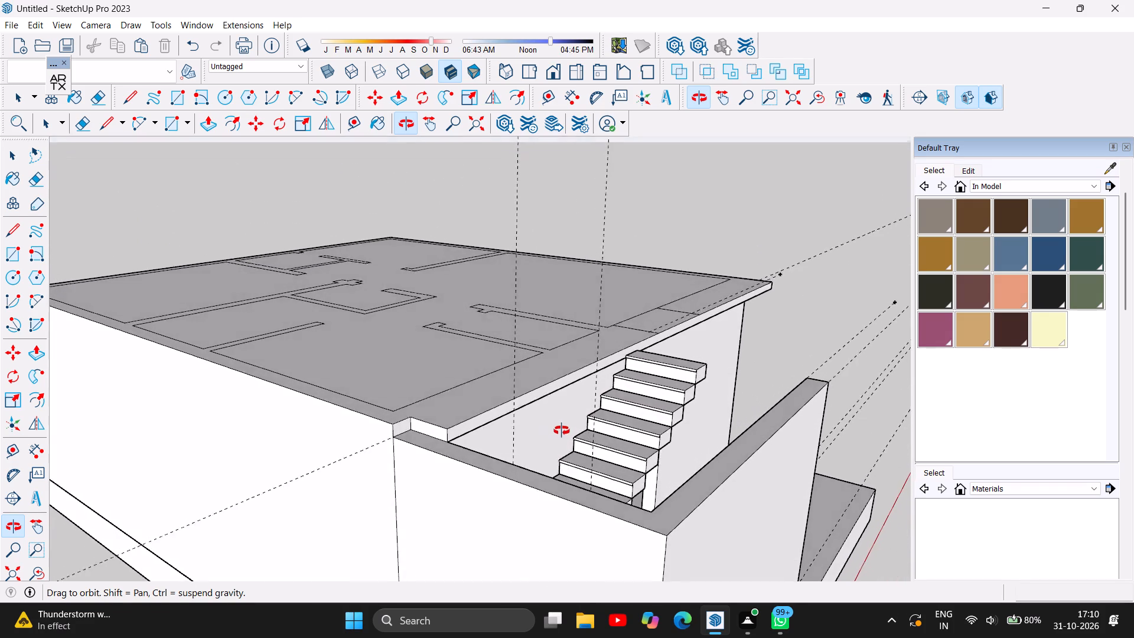
pyautogui.moveTo(562, 431); pyautogui.dragTo(552, 432)
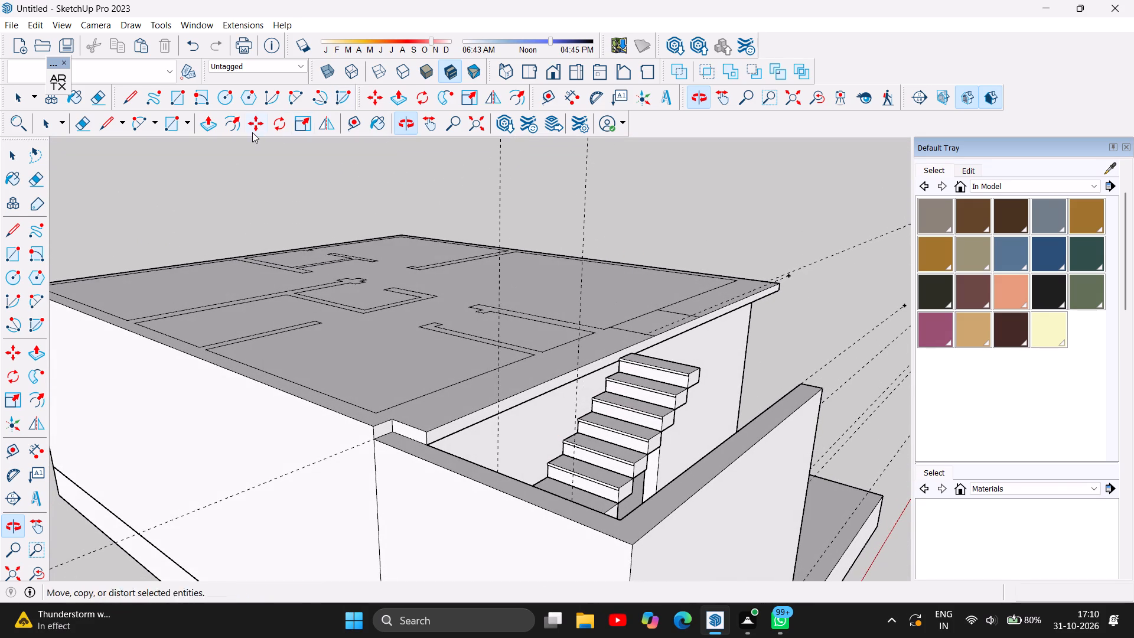
# Pull the top face of the stairwell wall up 5" to the level of the roof slab's top.
pyautogui.click(212, 124)
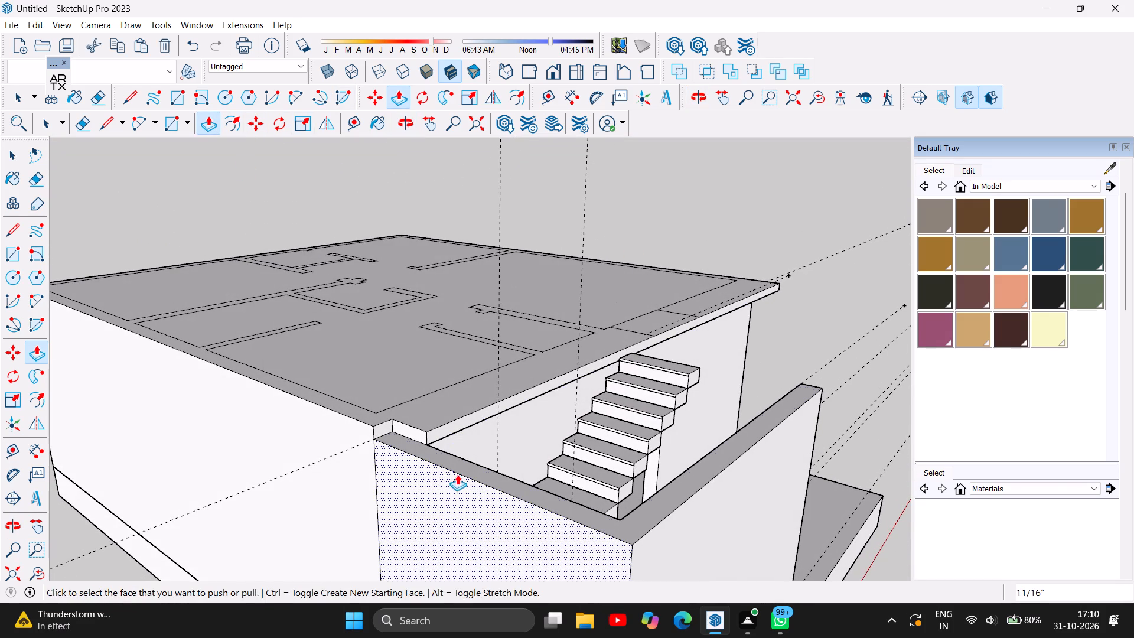
pyautogui.click(463, 466)
pyautogui.click(449, 449)
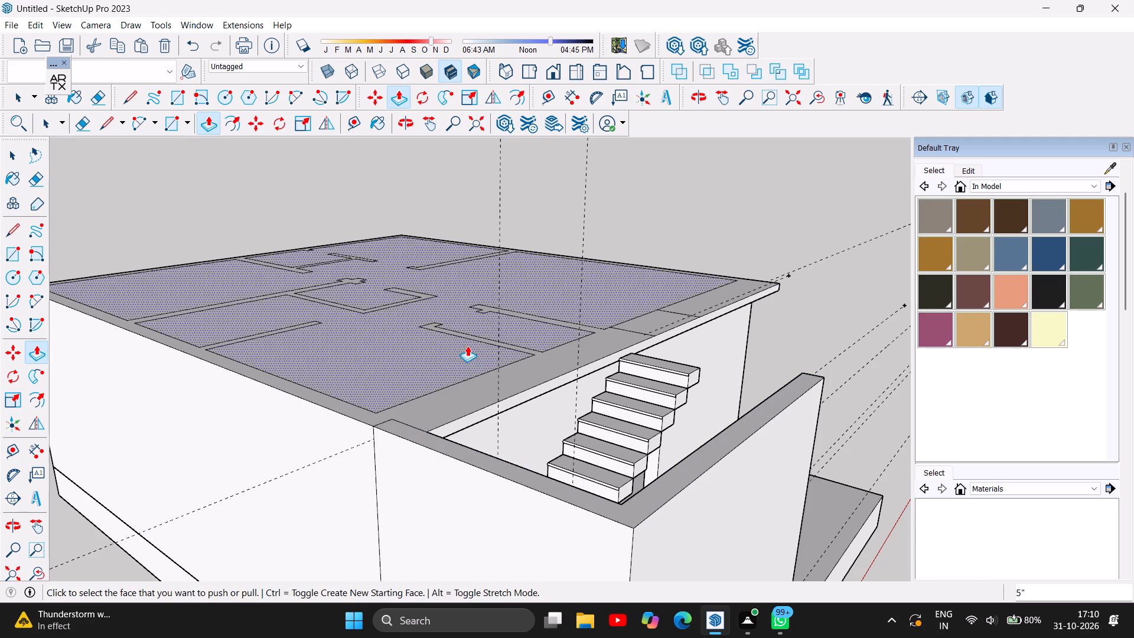
# Draw a short vertical line across the roof slab's edge face, from the top step's back corner up to the slab's upper edge.
pyautogui.scroll(-6, 215, 408)
pyautogui.scroll(3, 579, 354)
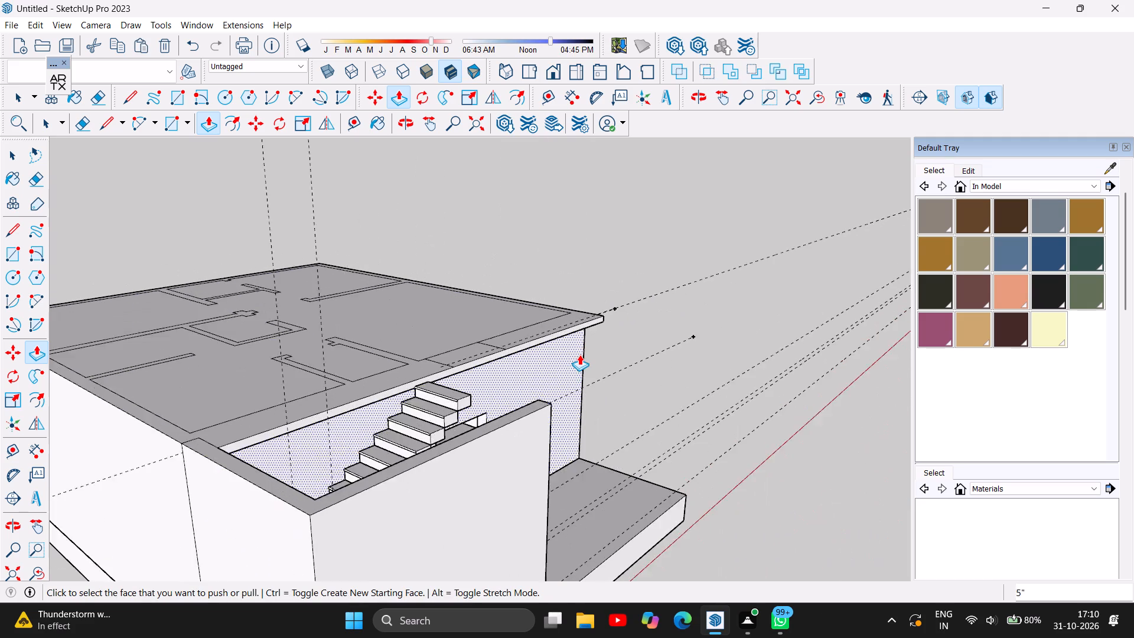
pyautogui.scroll(2, 579, 354)
pyautogui.scroll(5, 466, 385)
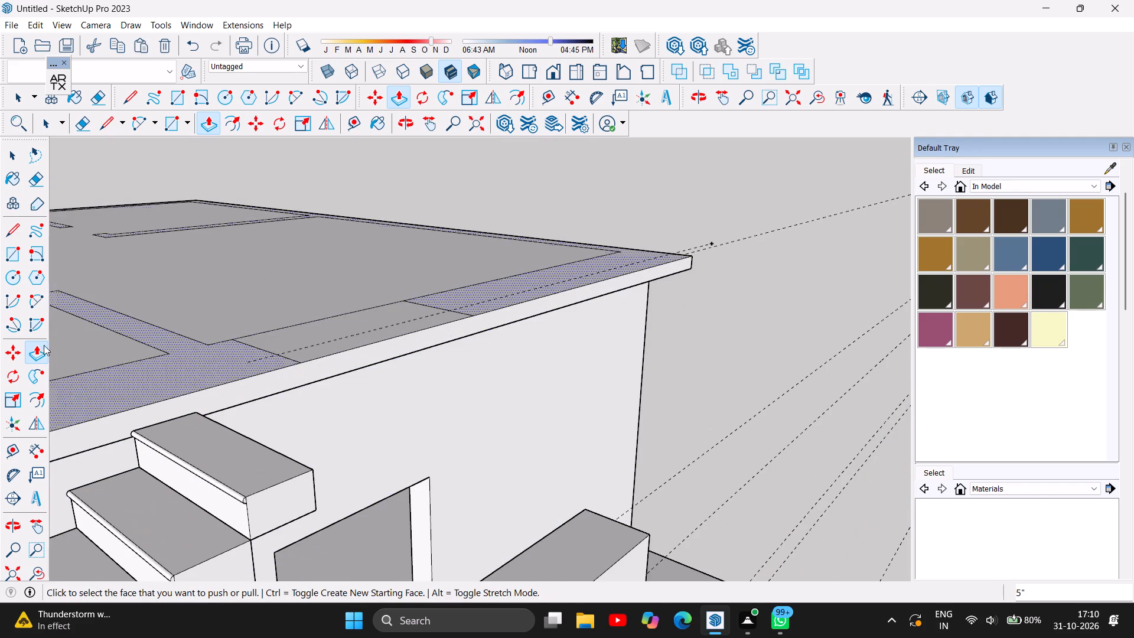
pyautogui.click(11, 233)
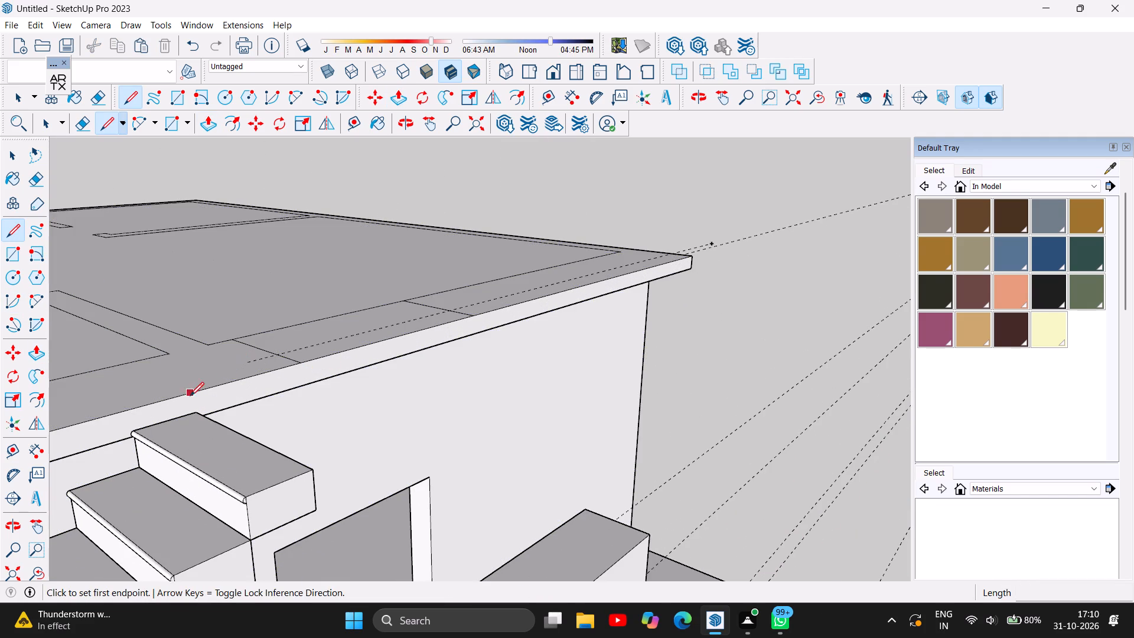
pyautogui.click(197, 411)
pyautogui.click(199, 391)
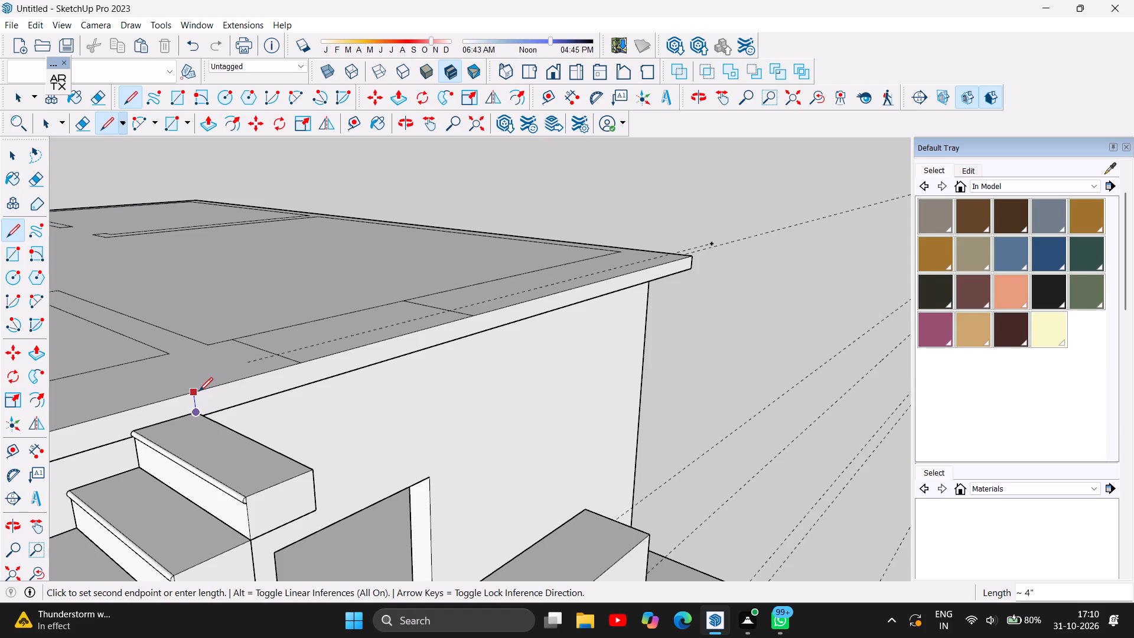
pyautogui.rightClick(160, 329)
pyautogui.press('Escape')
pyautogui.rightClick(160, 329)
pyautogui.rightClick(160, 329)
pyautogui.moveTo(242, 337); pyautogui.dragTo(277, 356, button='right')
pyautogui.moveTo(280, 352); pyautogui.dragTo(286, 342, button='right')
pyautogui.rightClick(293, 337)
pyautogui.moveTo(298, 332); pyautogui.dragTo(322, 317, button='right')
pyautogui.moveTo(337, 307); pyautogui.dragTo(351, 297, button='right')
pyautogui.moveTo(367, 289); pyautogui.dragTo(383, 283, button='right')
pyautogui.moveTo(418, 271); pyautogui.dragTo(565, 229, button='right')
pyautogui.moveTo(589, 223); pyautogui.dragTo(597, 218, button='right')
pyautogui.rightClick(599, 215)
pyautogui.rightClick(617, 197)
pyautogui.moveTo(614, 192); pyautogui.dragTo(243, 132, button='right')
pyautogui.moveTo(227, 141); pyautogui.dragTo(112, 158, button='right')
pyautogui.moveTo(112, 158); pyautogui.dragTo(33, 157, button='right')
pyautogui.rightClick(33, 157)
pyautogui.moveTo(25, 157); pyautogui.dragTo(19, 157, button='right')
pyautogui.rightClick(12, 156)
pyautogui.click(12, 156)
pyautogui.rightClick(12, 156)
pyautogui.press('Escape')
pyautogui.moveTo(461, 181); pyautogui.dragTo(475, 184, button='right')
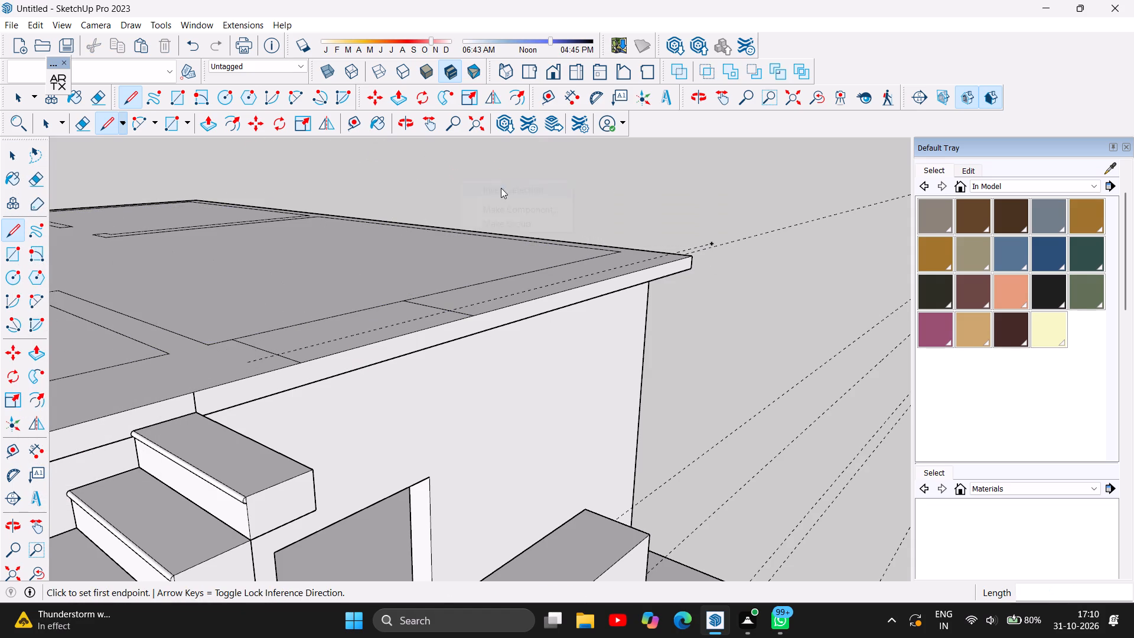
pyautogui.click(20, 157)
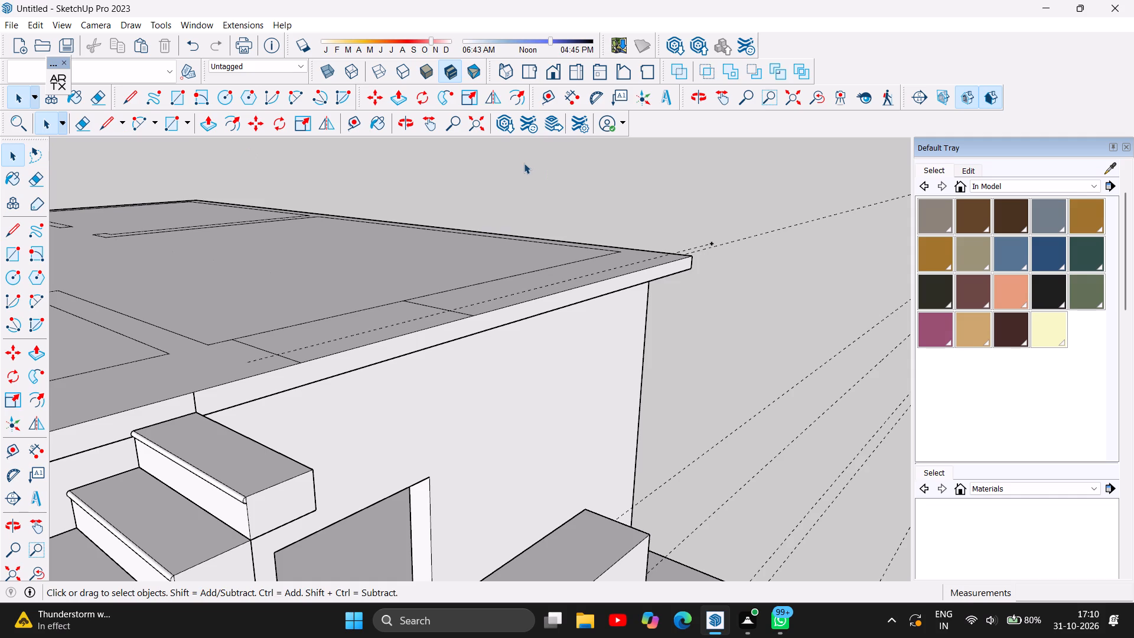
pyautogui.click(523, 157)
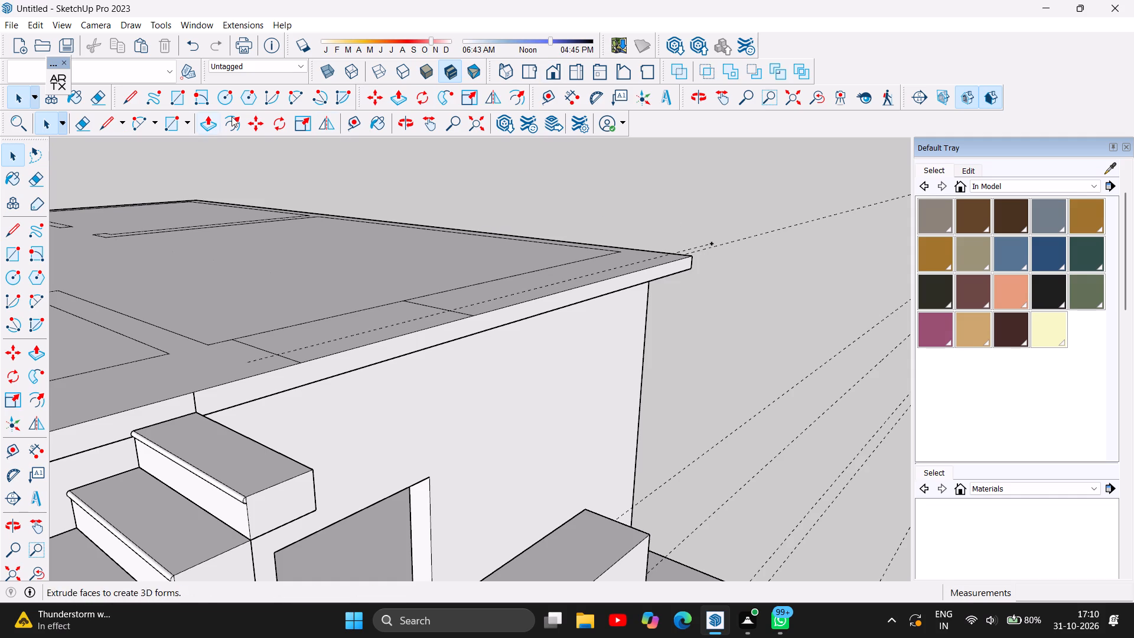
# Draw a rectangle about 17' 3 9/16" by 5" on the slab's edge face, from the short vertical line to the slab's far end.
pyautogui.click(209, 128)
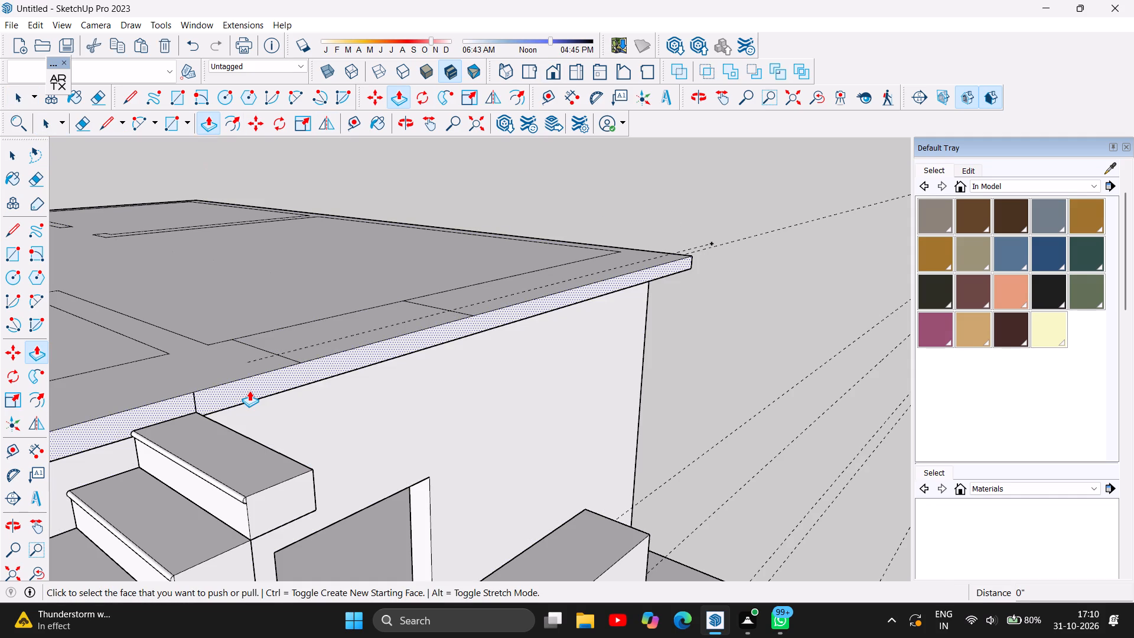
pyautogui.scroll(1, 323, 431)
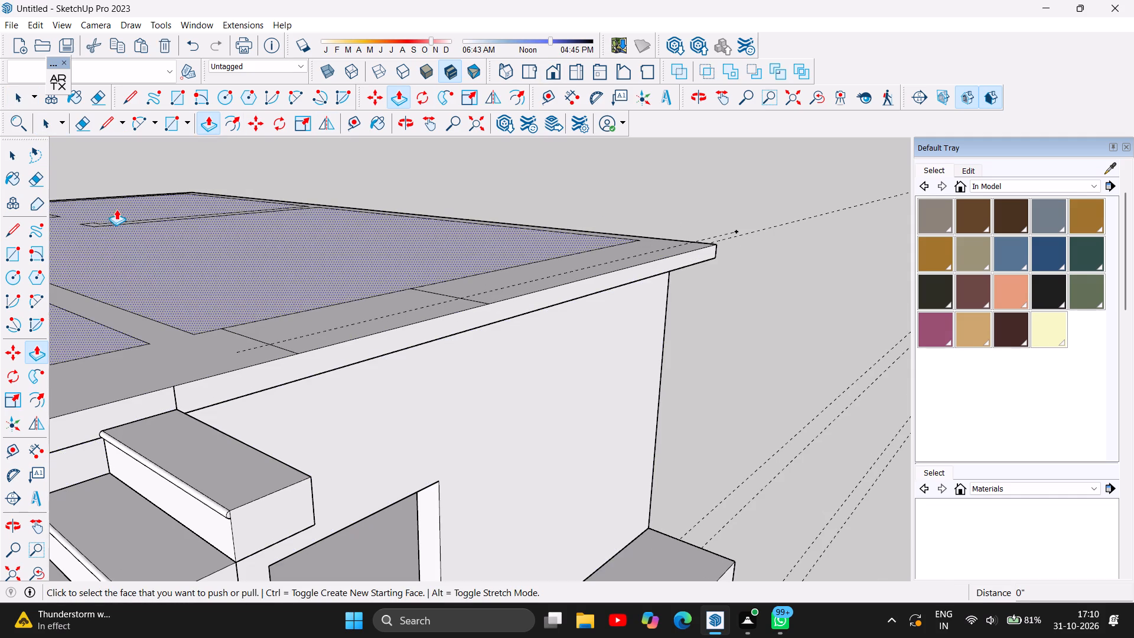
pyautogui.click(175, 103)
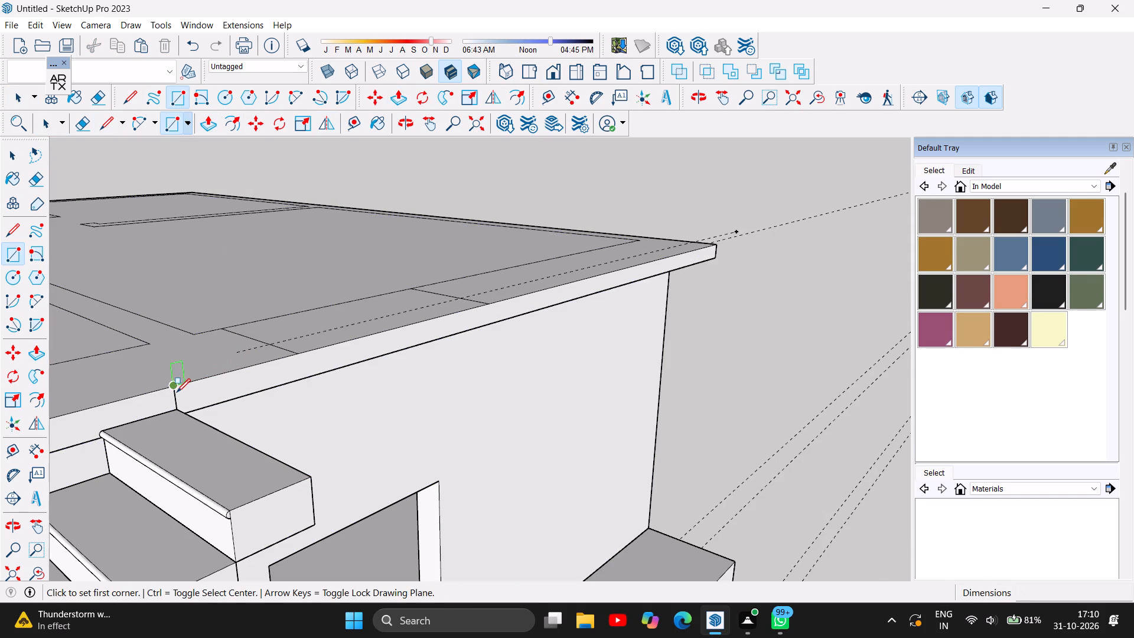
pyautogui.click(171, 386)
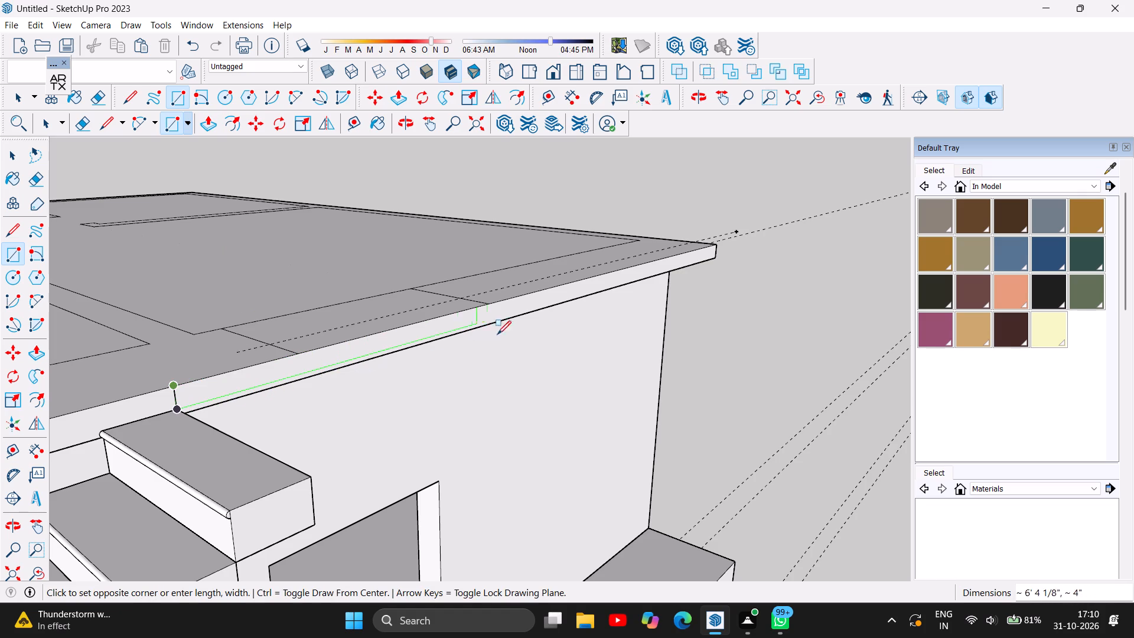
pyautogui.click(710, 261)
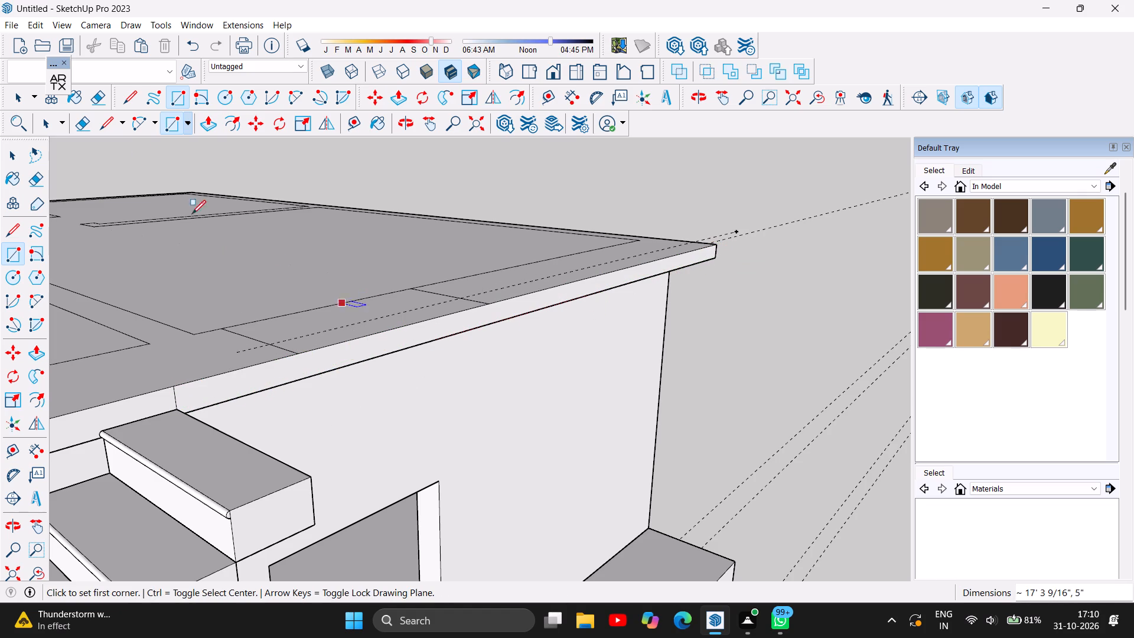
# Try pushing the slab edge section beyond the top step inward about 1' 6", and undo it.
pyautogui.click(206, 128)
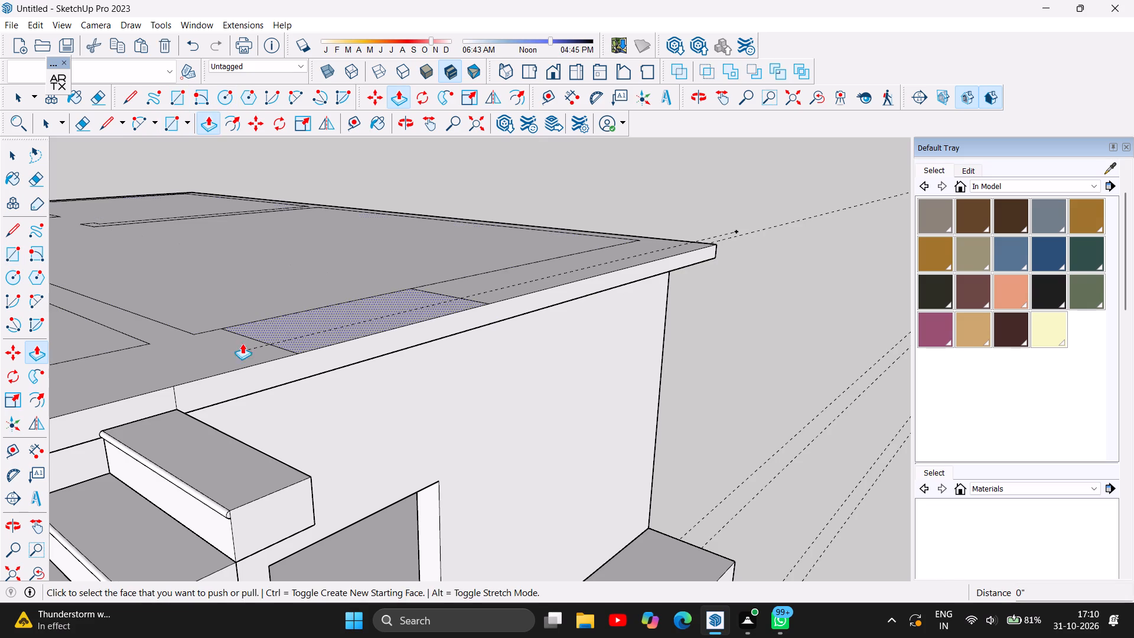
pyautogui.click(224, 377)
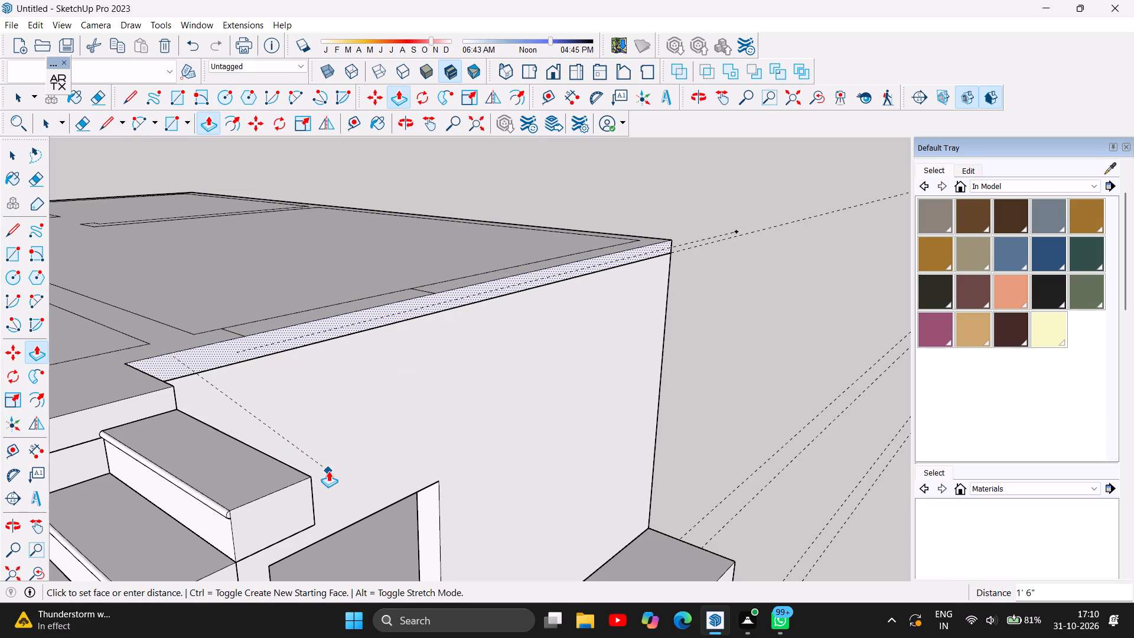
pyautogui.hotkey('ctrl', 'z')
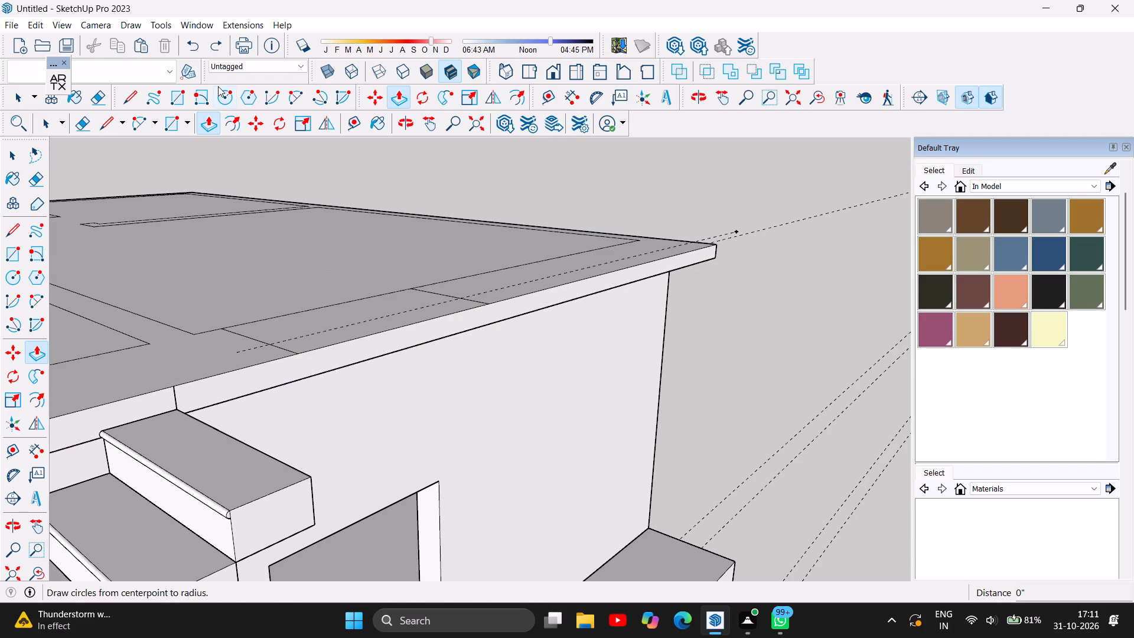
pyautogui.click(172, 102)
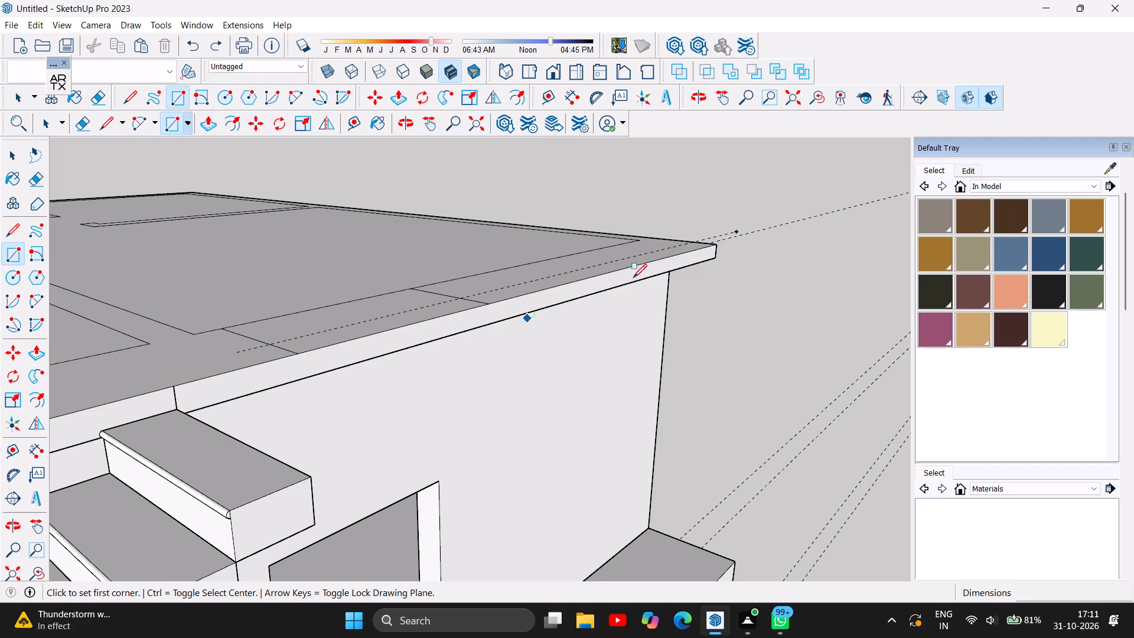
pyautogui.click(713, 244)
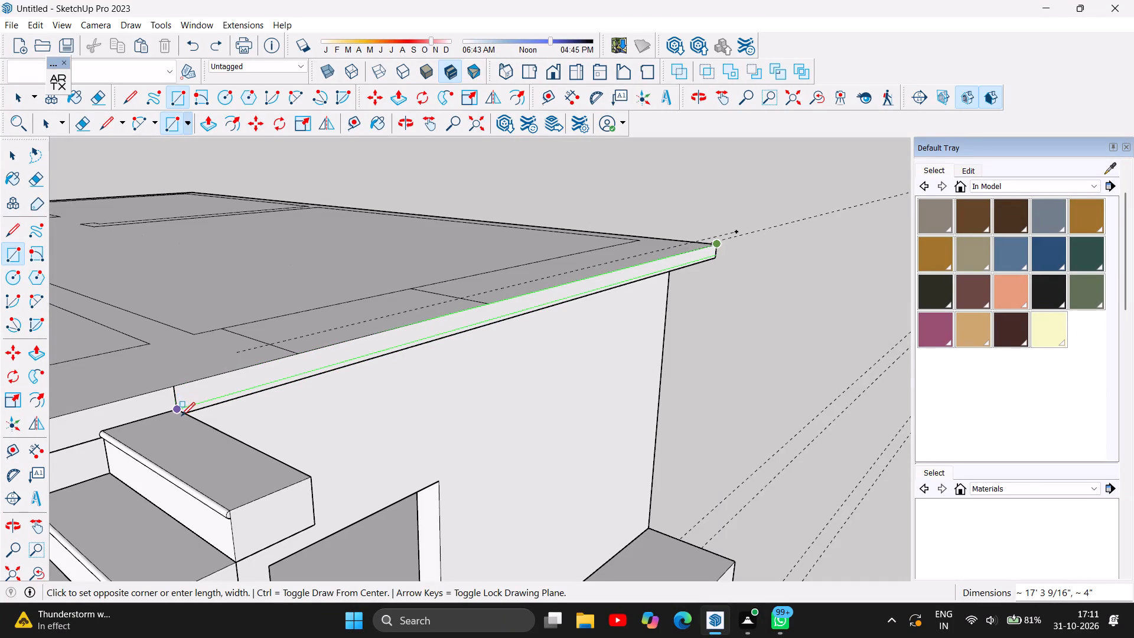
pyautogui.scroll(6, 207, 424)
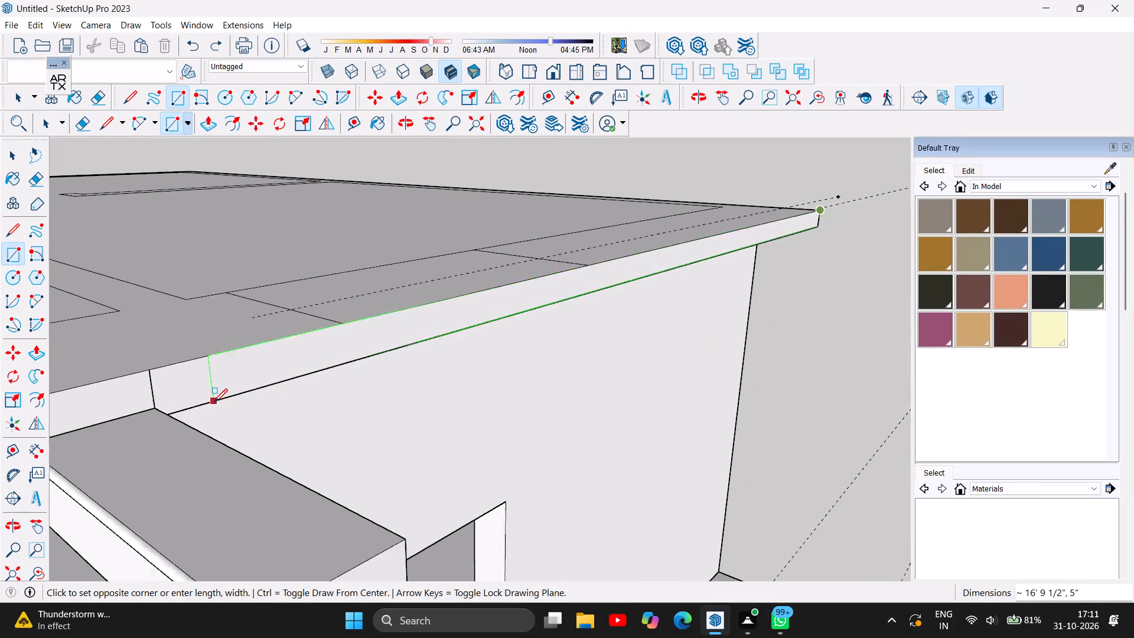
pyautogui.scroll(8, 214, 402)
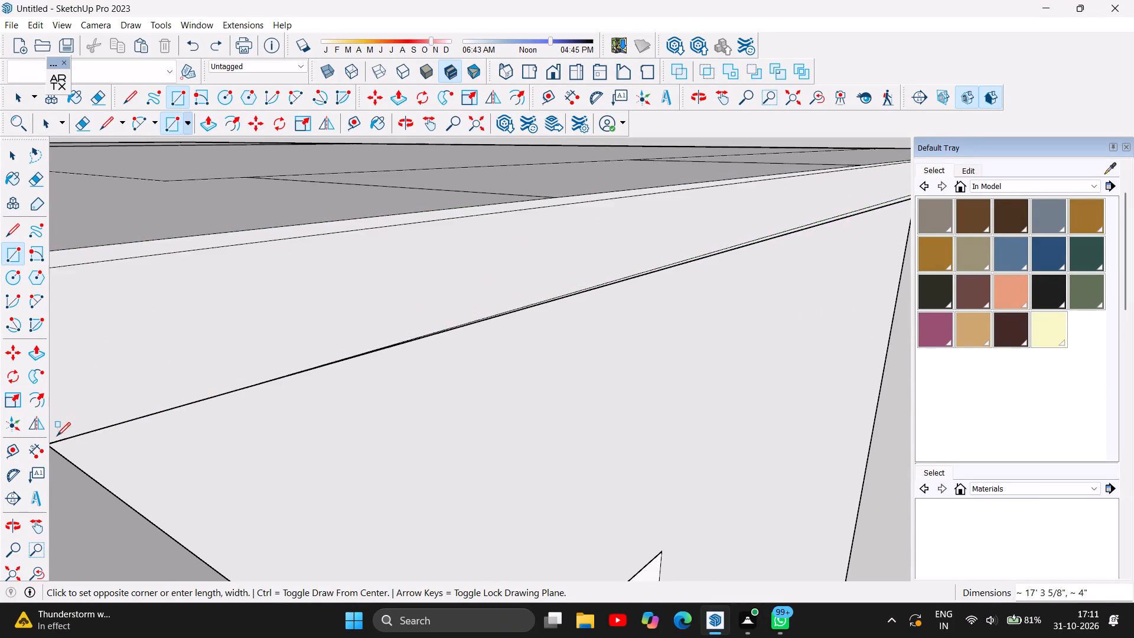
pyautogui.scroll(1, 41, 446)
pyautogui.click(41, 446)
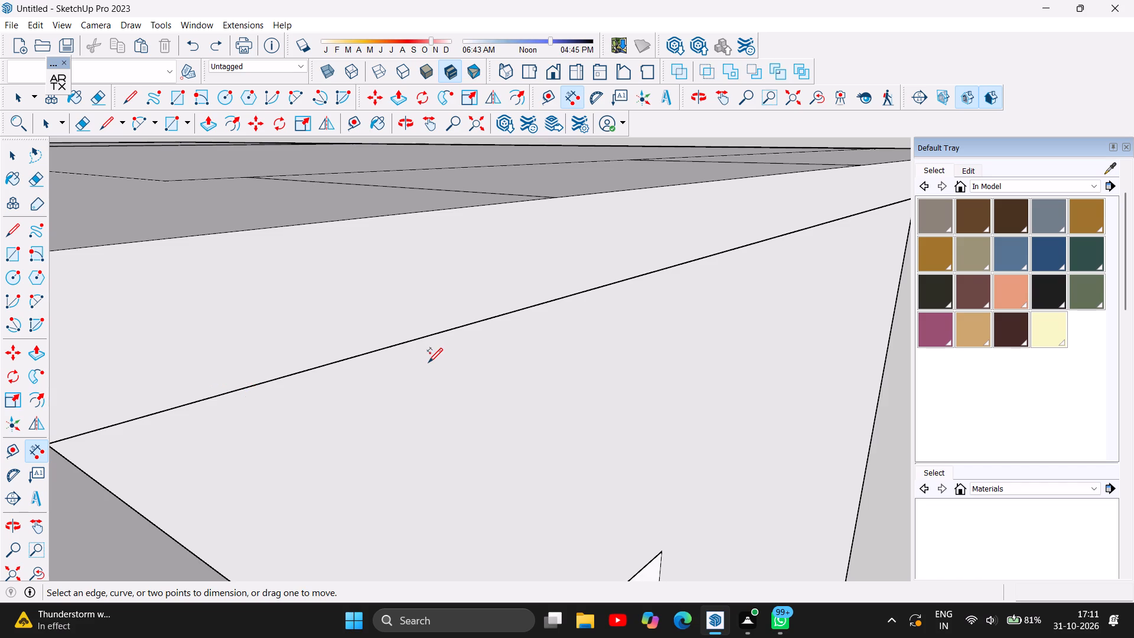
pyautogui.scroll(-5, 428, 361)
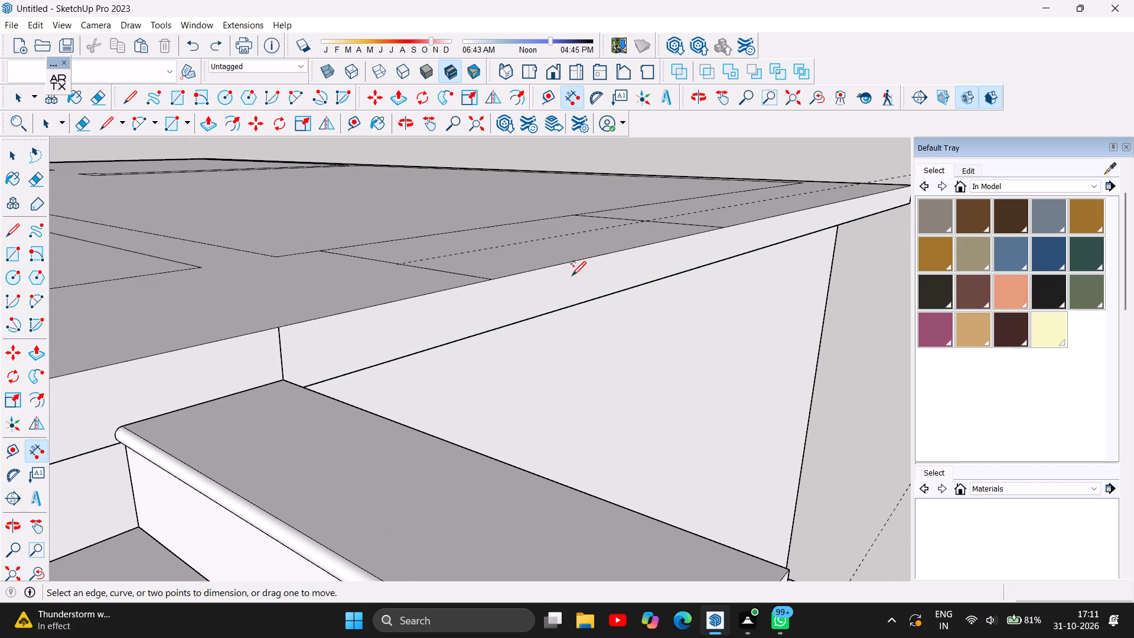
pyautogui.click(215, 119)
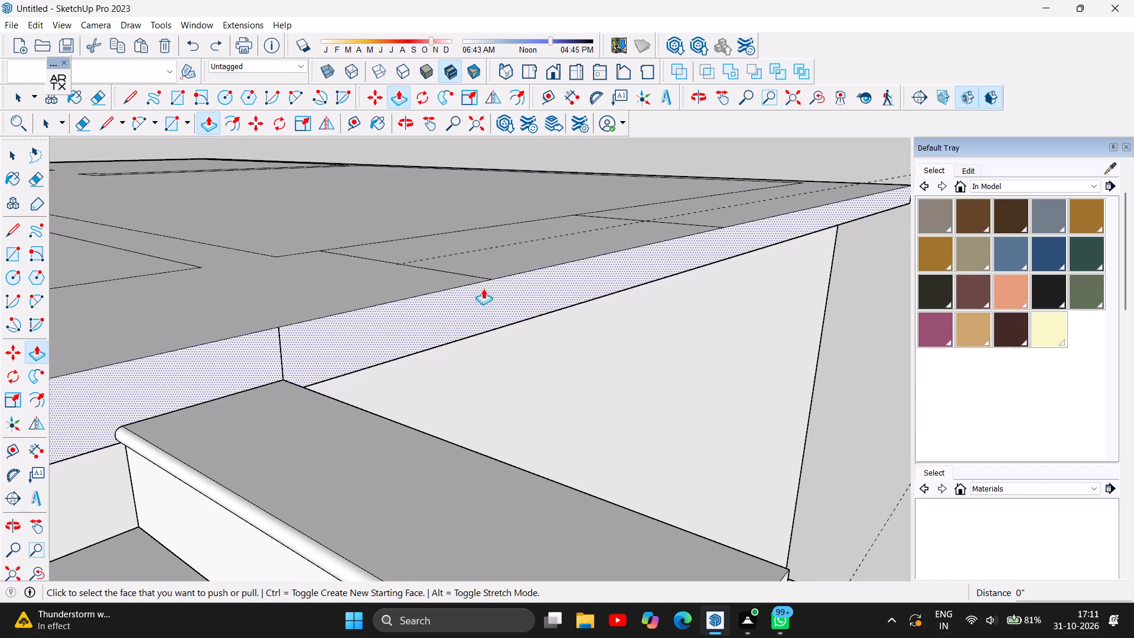
# Draw a rectangle about 17' 3 9/16" by 5" on the slab's edge face, from the short vertical line to the slab's far bottom corner.
pyautogui.click(402, 125)
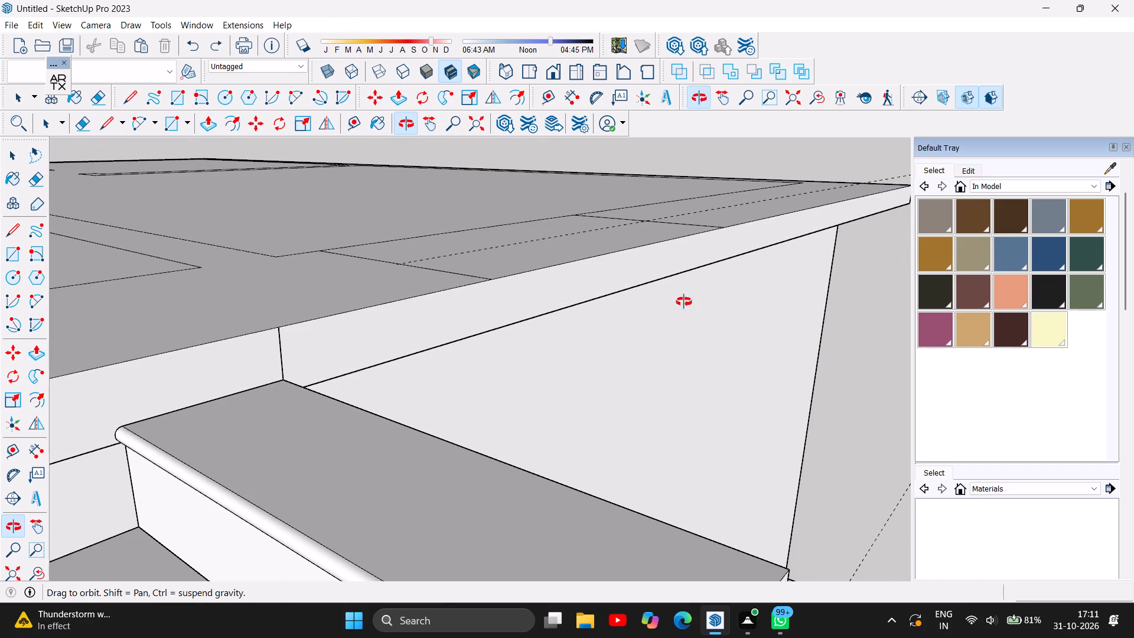
pyautogui.moveTo(672, 294); pyautogui.dragTo(540, 282)
pyautogui.scroll(-4, 532, 308)
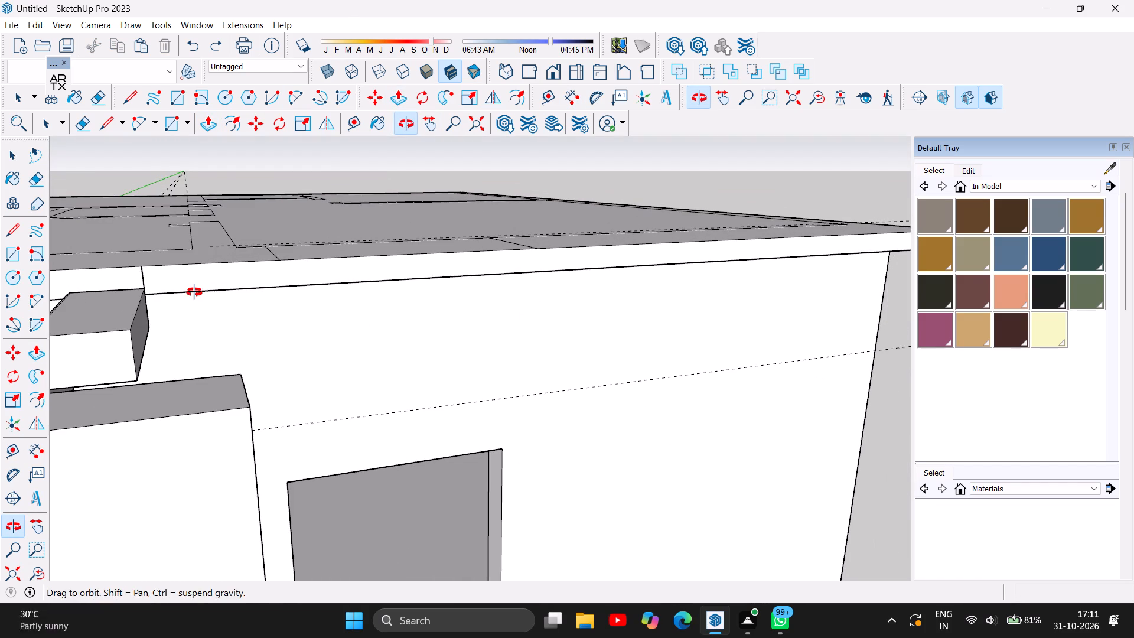
pyautogui.click(168, 96)
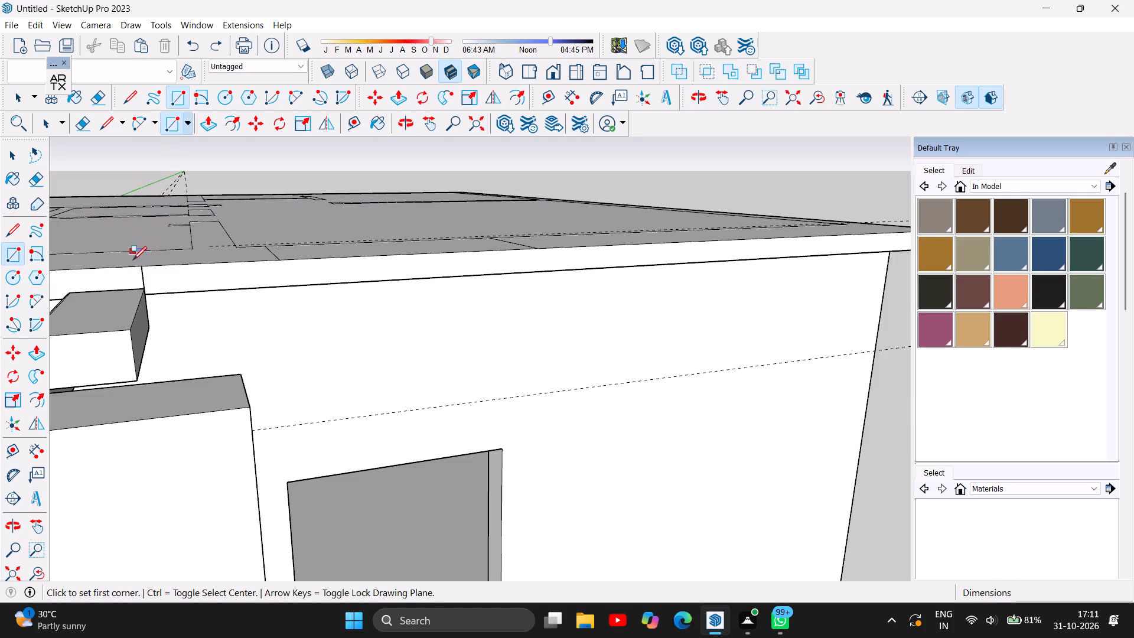
pyautogui.click(138, 263)
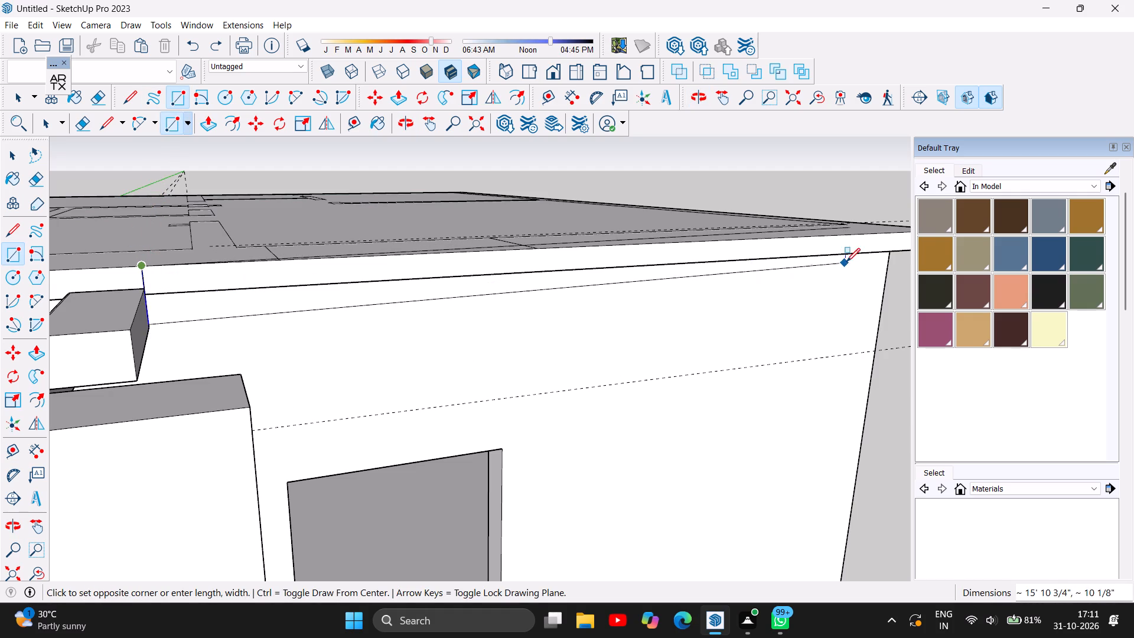
pyautogui.scroll(-4, 818, 274)
pyautogui.scroll(3, 911, 249)
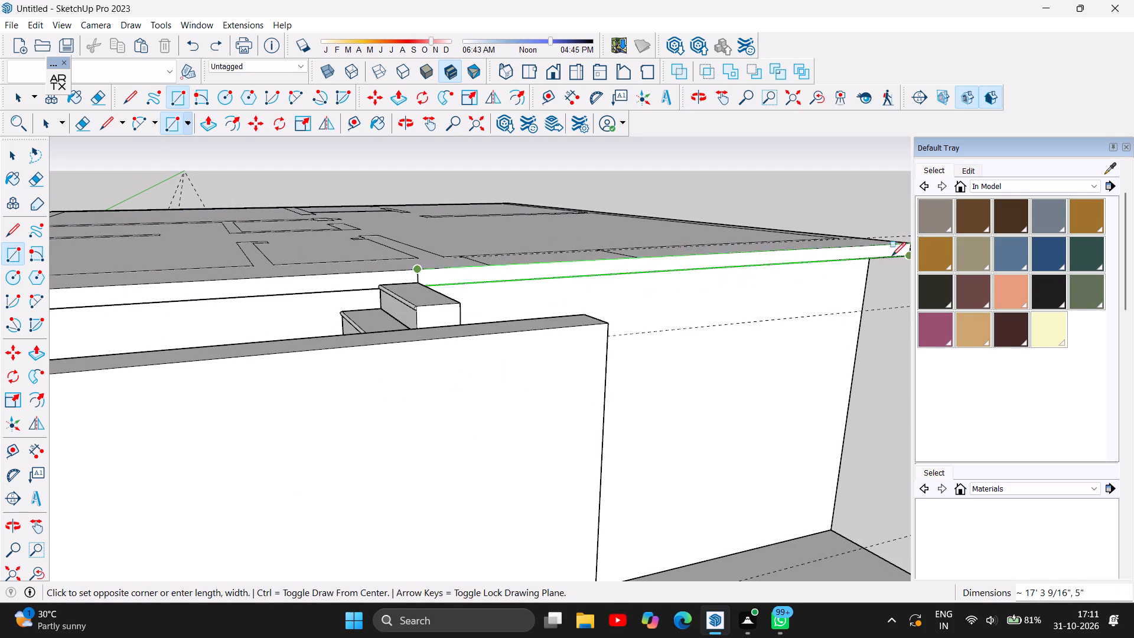
pyautogui.scroll(-4, 627, 291)
pyautogui.scroll(2, 862, 249)
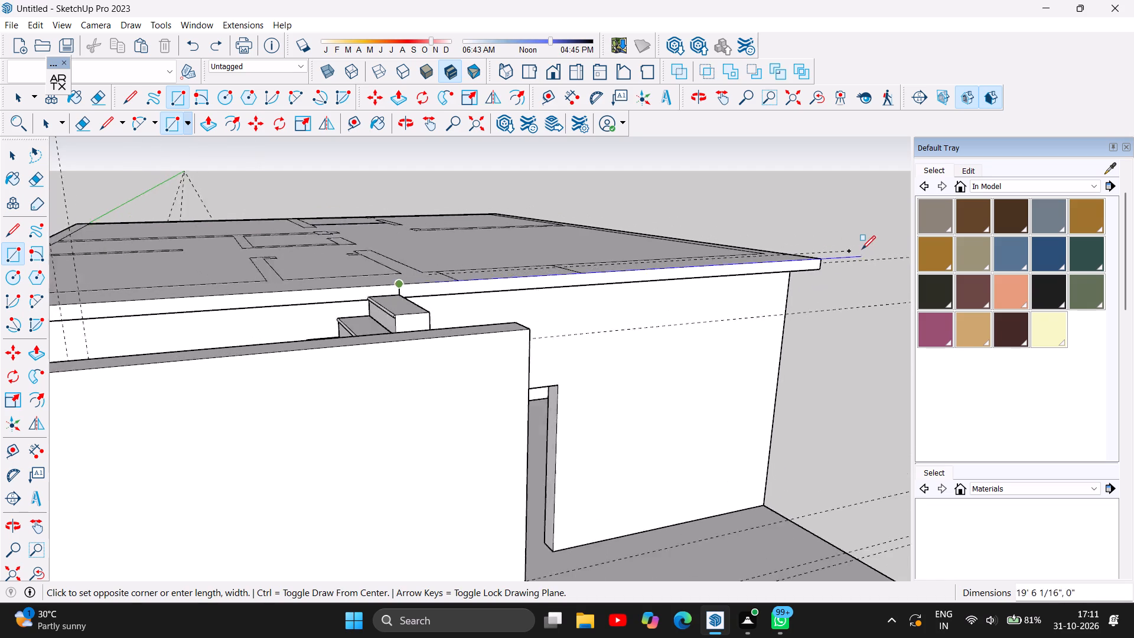
pyautogui.scroll(6, 862, 249)
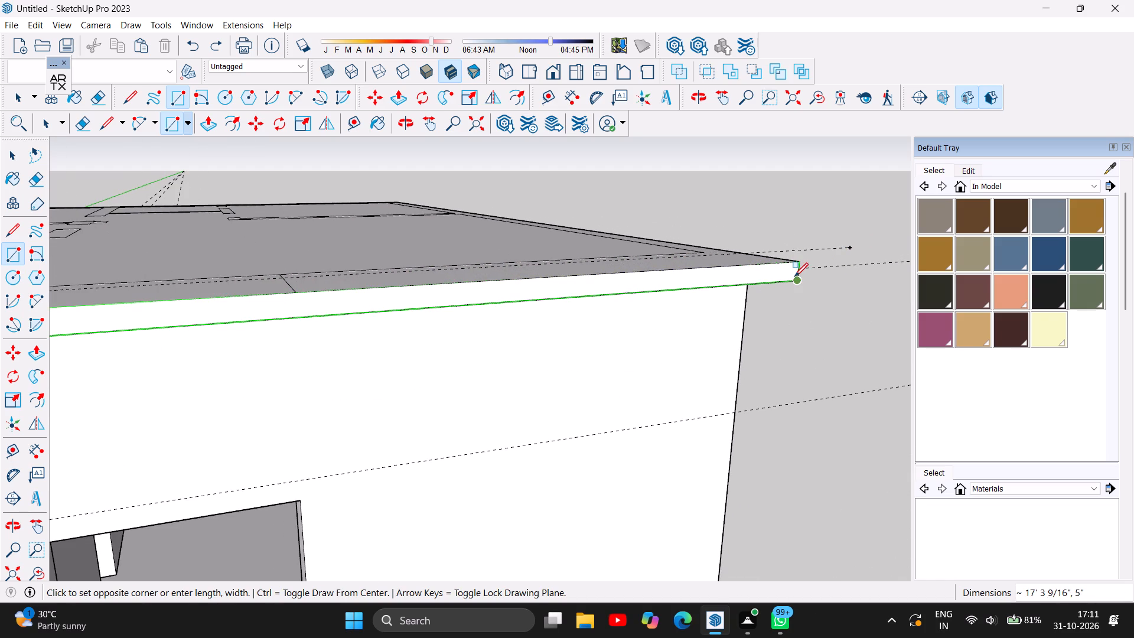
pyautogui.click(799, 278)
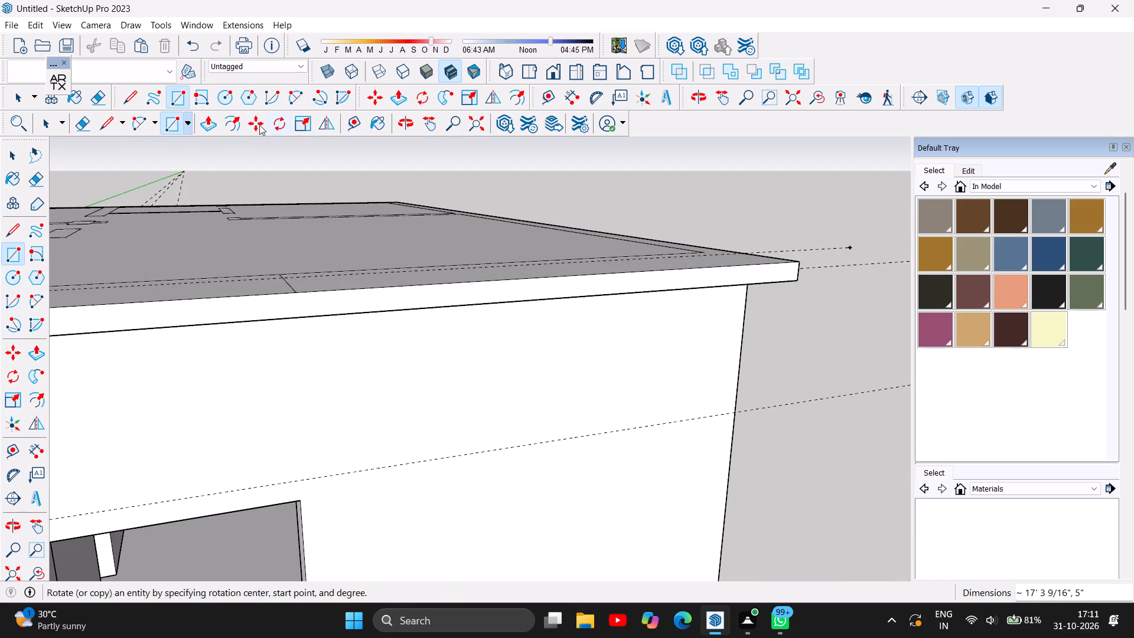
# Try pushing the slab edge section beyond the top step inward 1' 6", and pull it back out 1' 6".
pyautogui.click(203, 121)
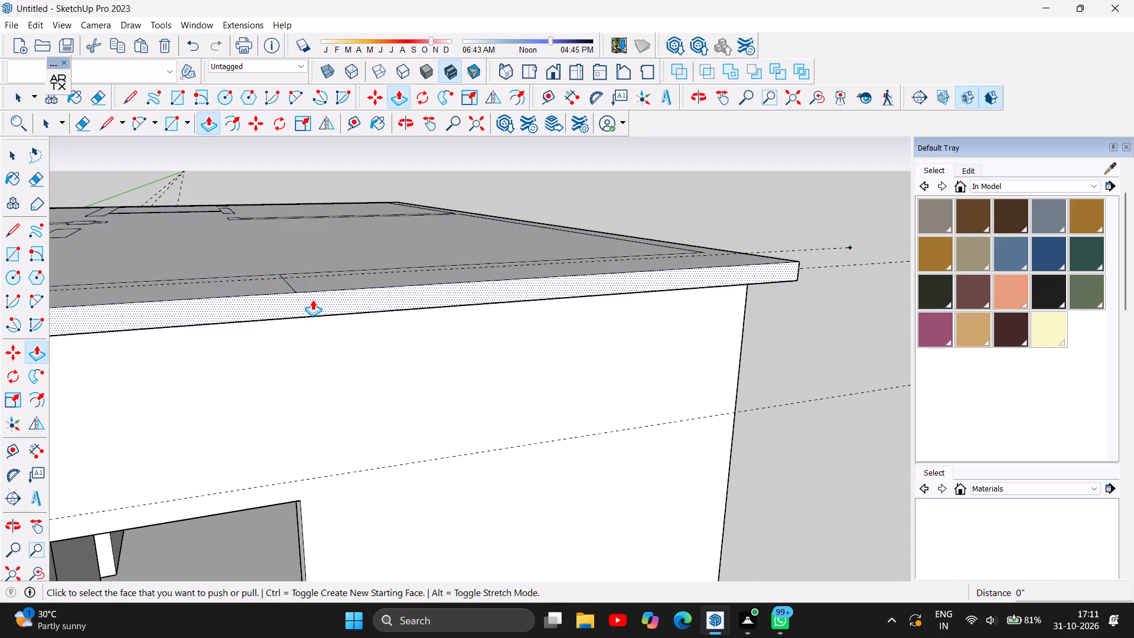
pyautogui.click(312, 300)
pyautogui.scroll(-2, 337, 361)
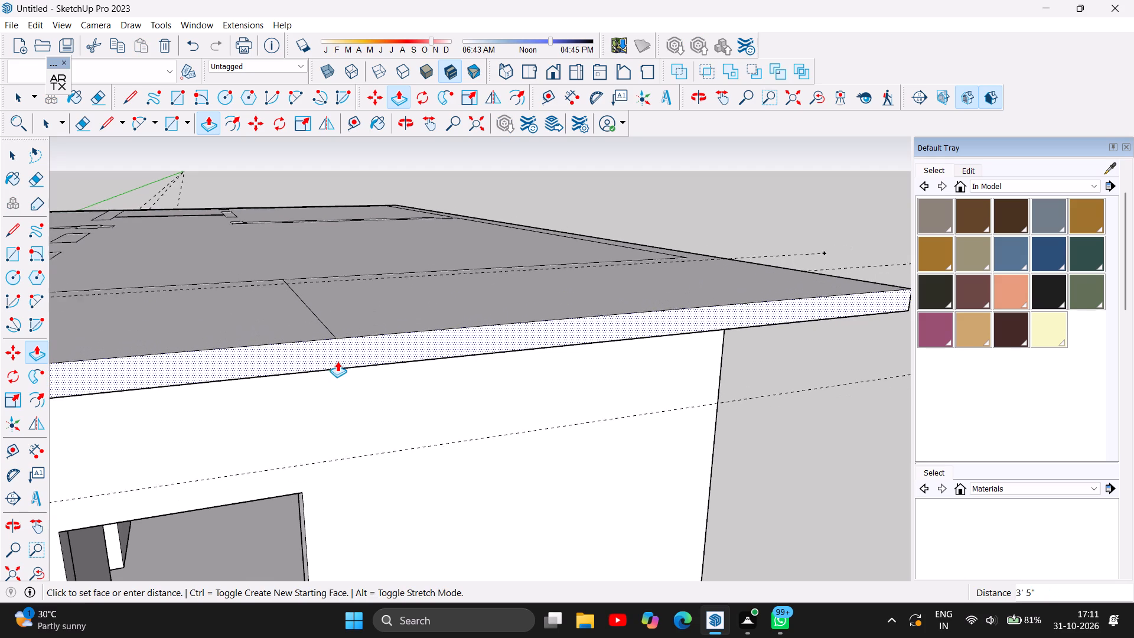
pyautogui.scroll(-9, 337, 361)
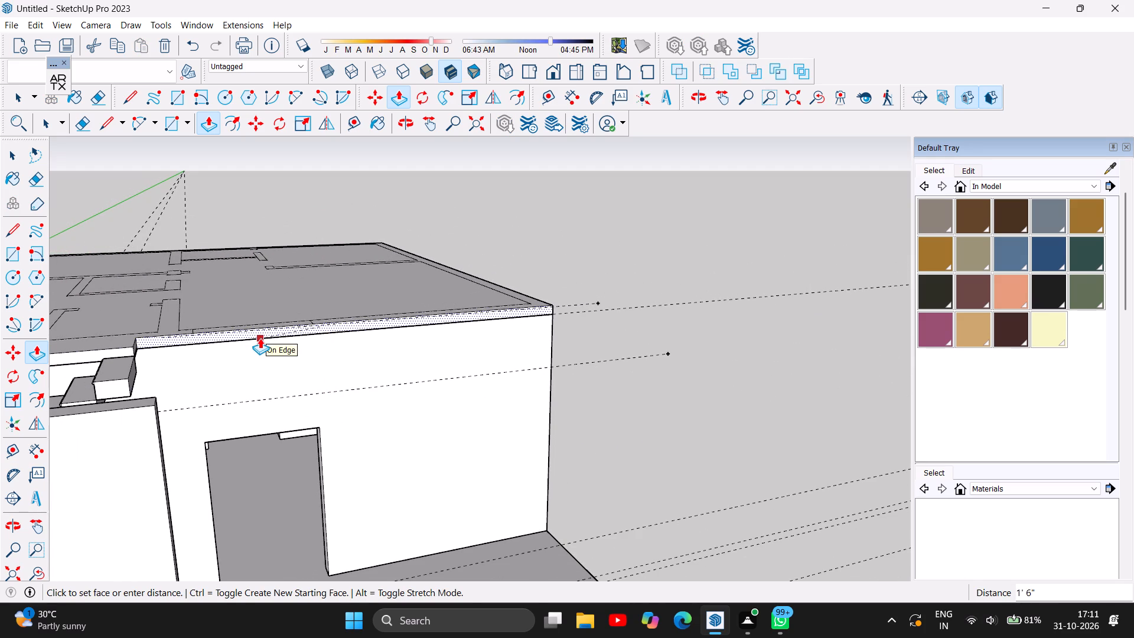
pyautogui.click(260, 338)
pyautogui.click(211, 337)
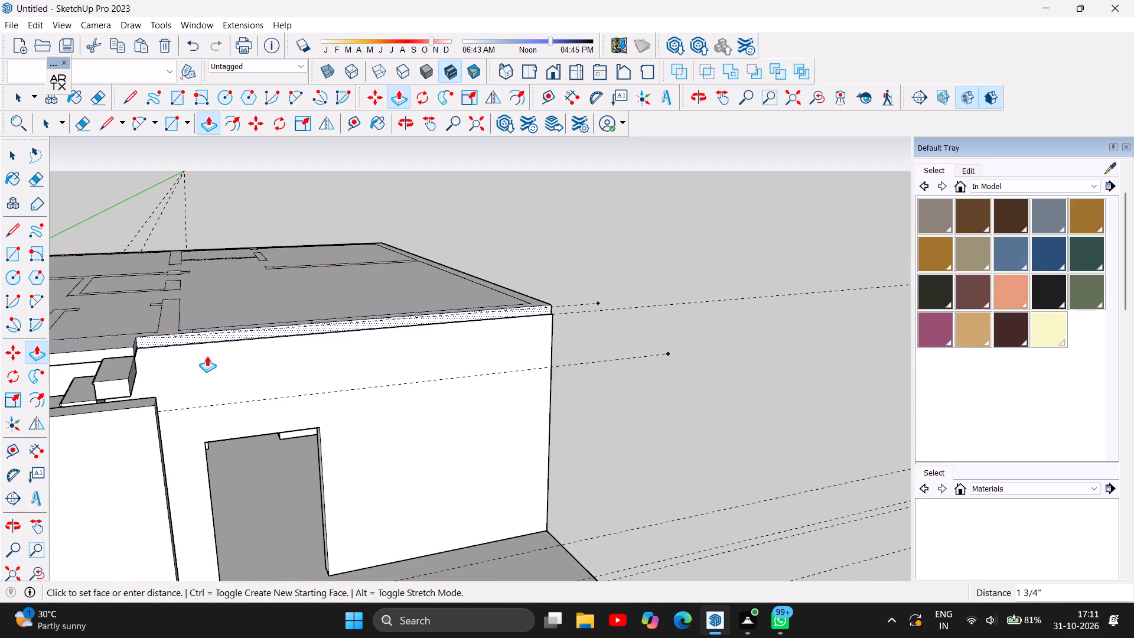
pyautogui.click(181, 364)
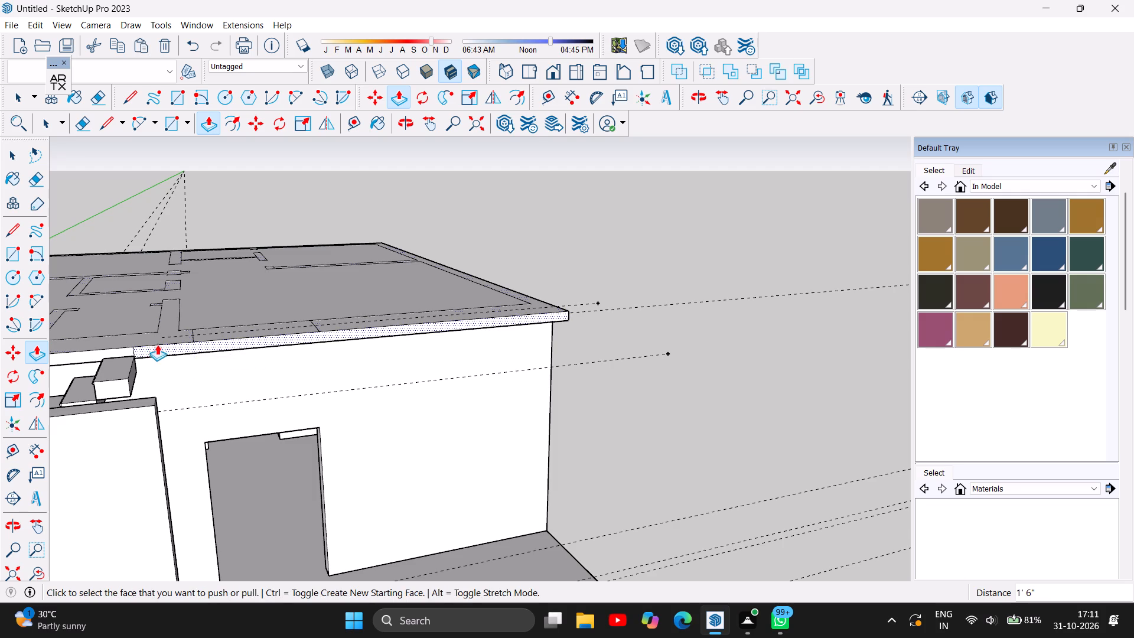
# Pull the slab edge section beyond the top step outward about 6' 4 7/8", towards the front end of the stairwell wall.
pyautogui.click(159, 347)
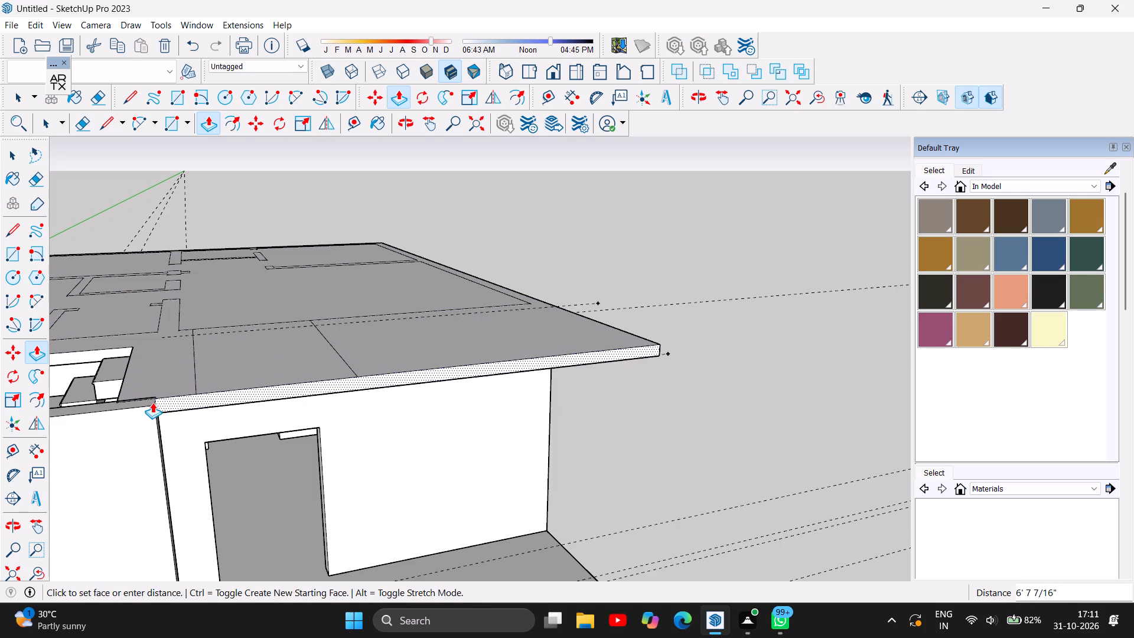
pyautogui.click(152, 400)
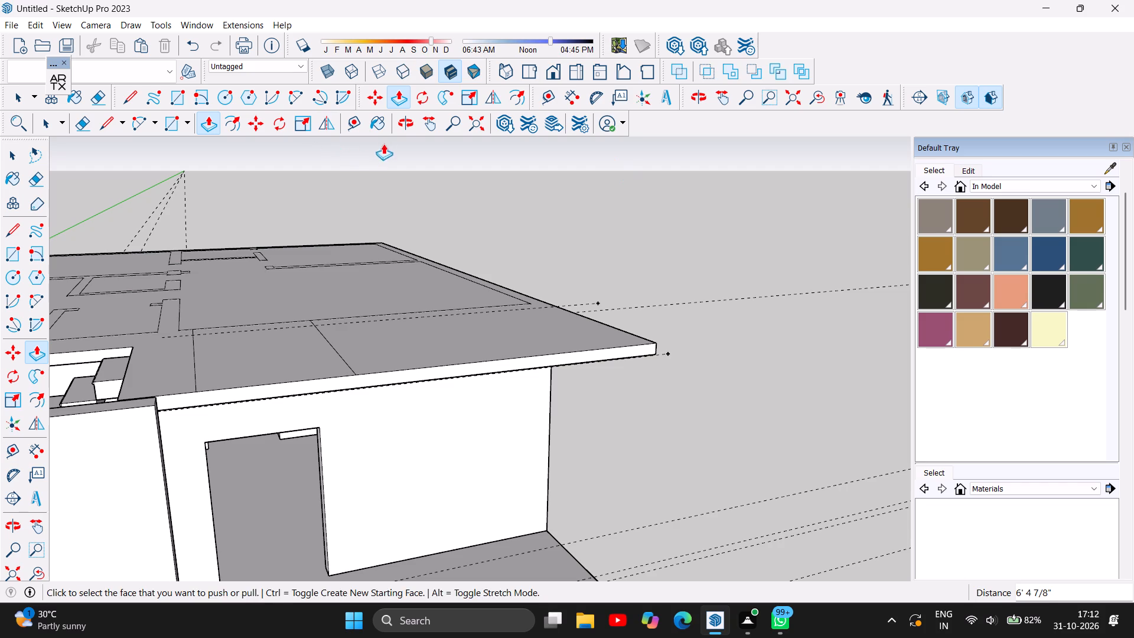
# Pull the extended slab's front edge out a further 1 1/16", flush with the corner of the stairwell wall.
pyautogui.click(405, 119)
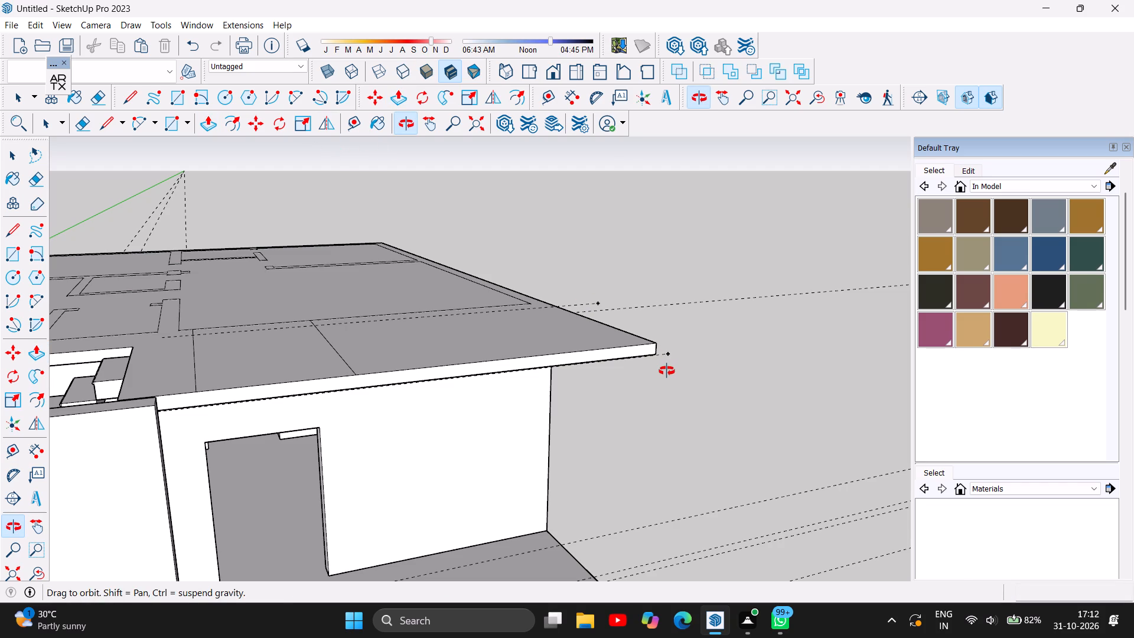
pyautogui.moveTo(708, 472); pyautogui.dragTo(481, 443)
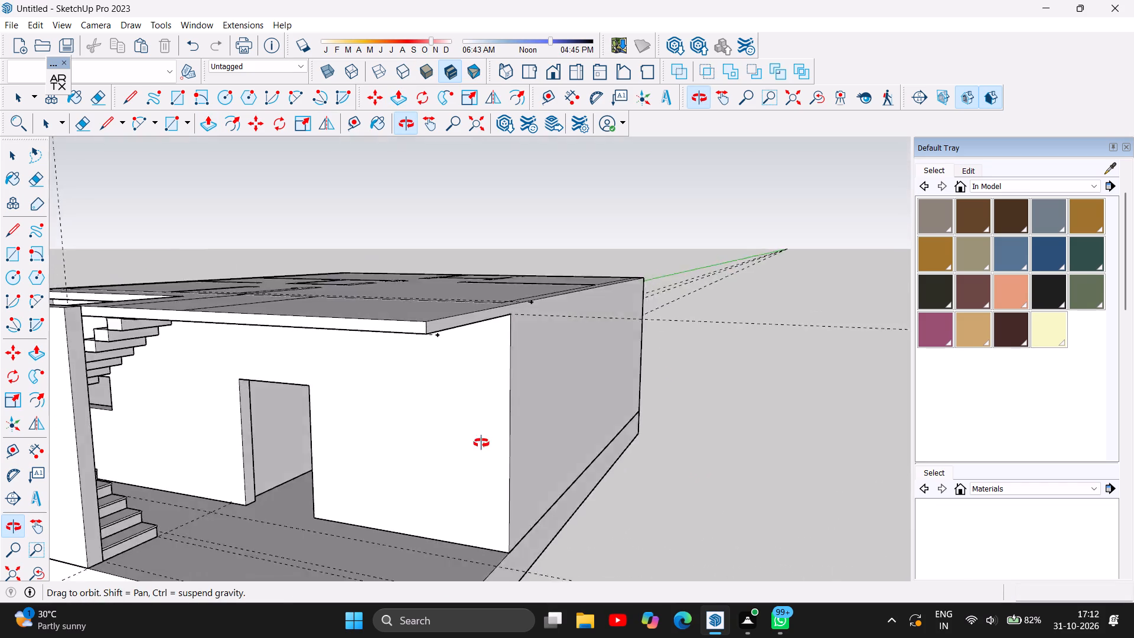
pyautogui.moveTo(481, 443); pyautogui.dragTo(363, 498)
pyautogui.moveTo(353, 498); pyautogui.dragTo(344, 496)
pyautogui.scroll(5, 126, 305)
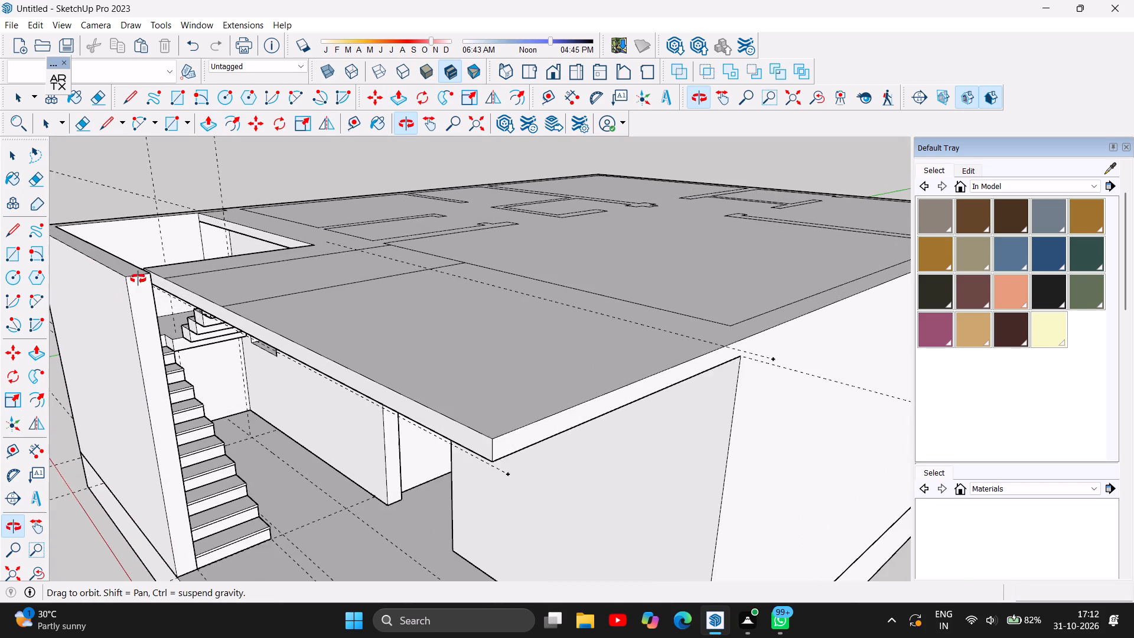
pyautogui.scroll(4, 145, 265)
pyautogui.scroll(6, 162, 318)
pyautogui.scroll(3, 164, 253)
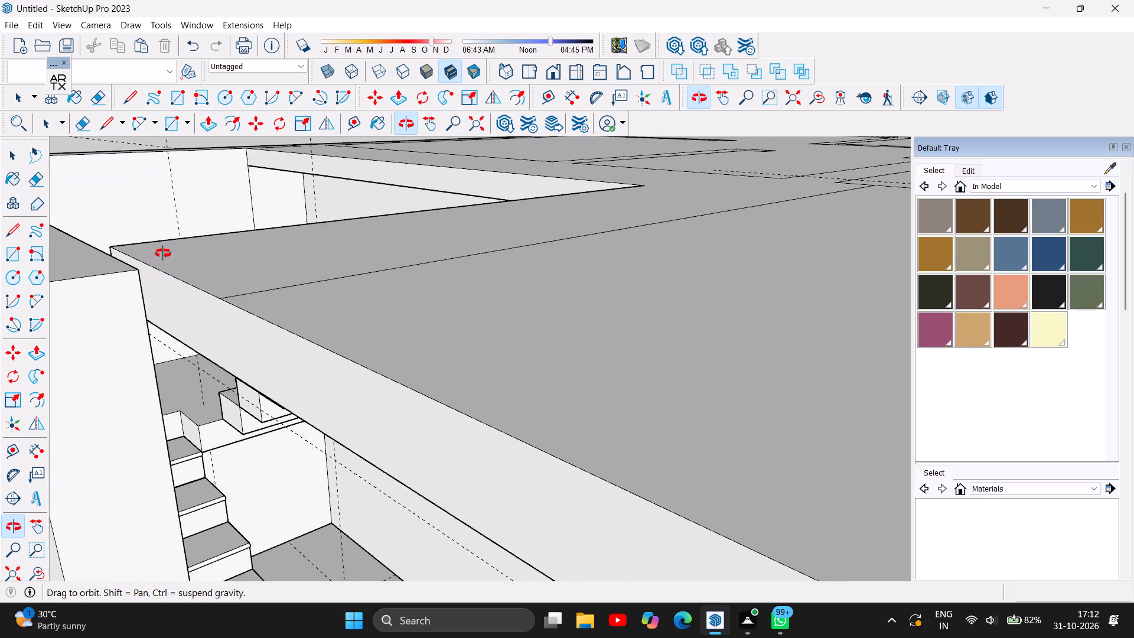
pyautogui.scroll(3, 163, 253)
pyautogui.click(214, 122)
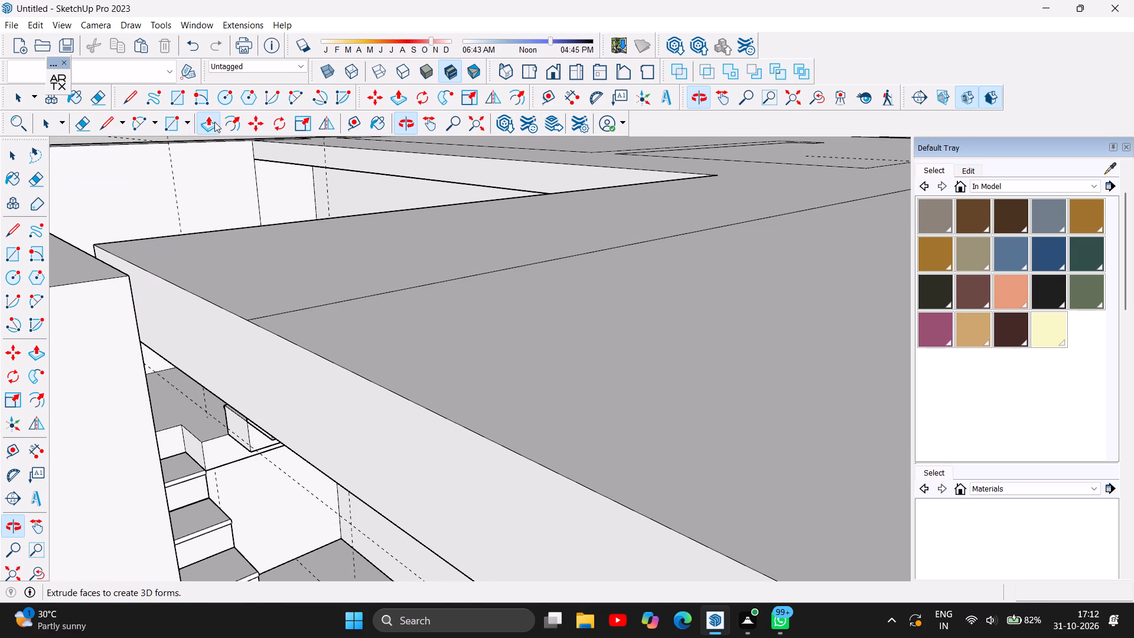
pyautogui.click(177, 322)
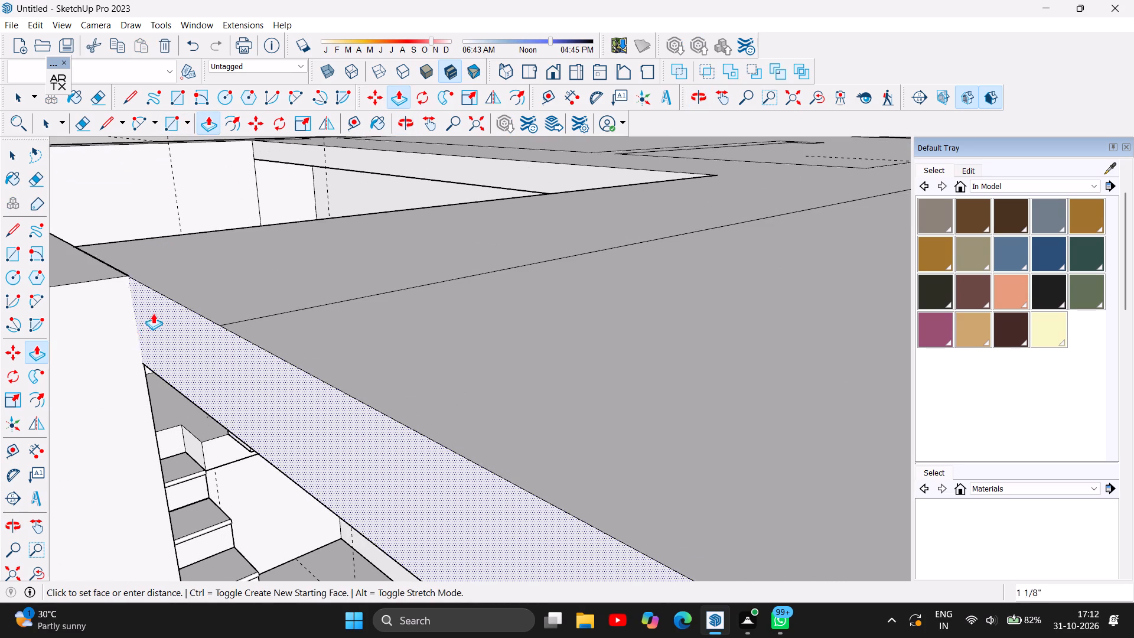
pyautogui.click(140, 250)
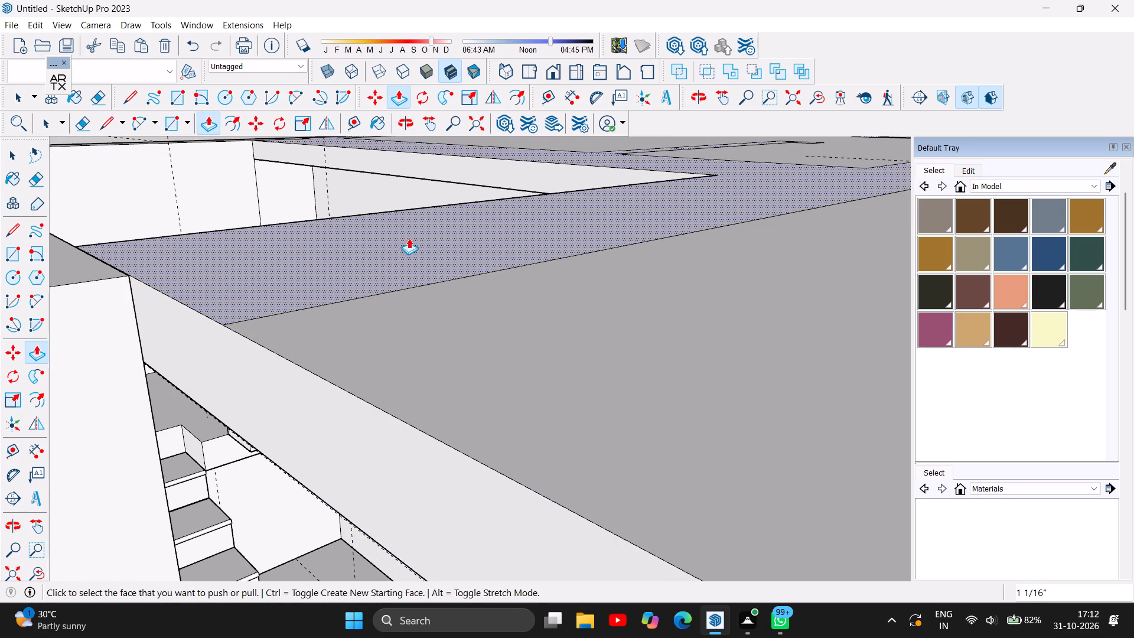
# Examine the extended roof slab, the porch beneath it and the stairwell opening from several sides and from above.
pyautogui.scroll(-5, 449, 242)
pyautogui.scroll(-5, 573, 249)
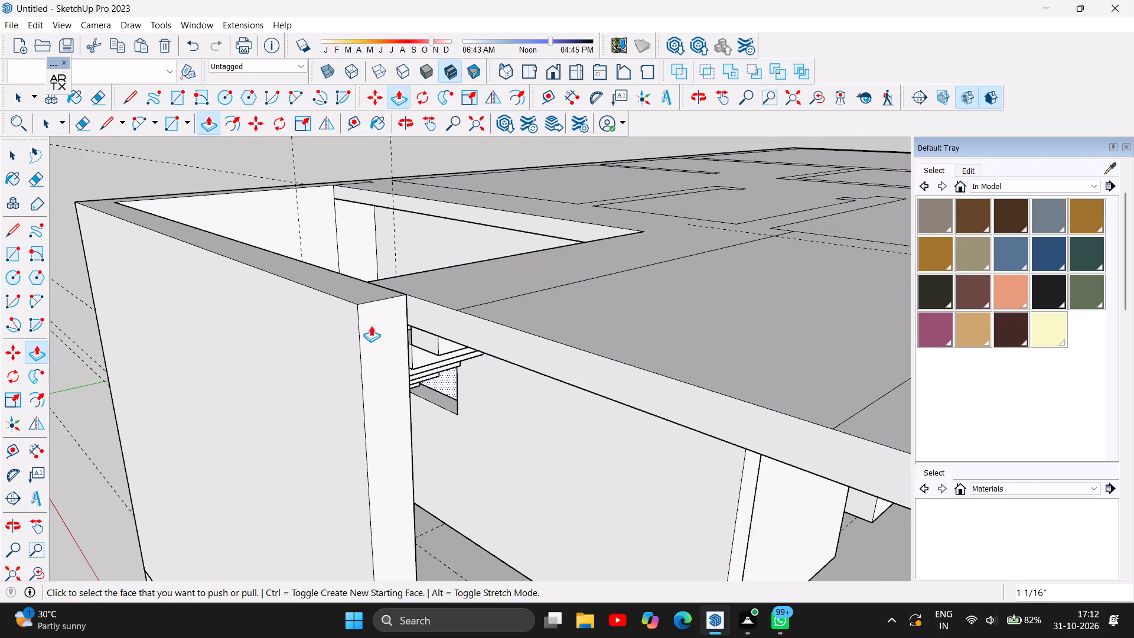
pyautogui.scroll(-3, 370, 325)
pyautogui.scroll(-6, 422, 308)
pyautogui.scroll(-7, 505, 274)
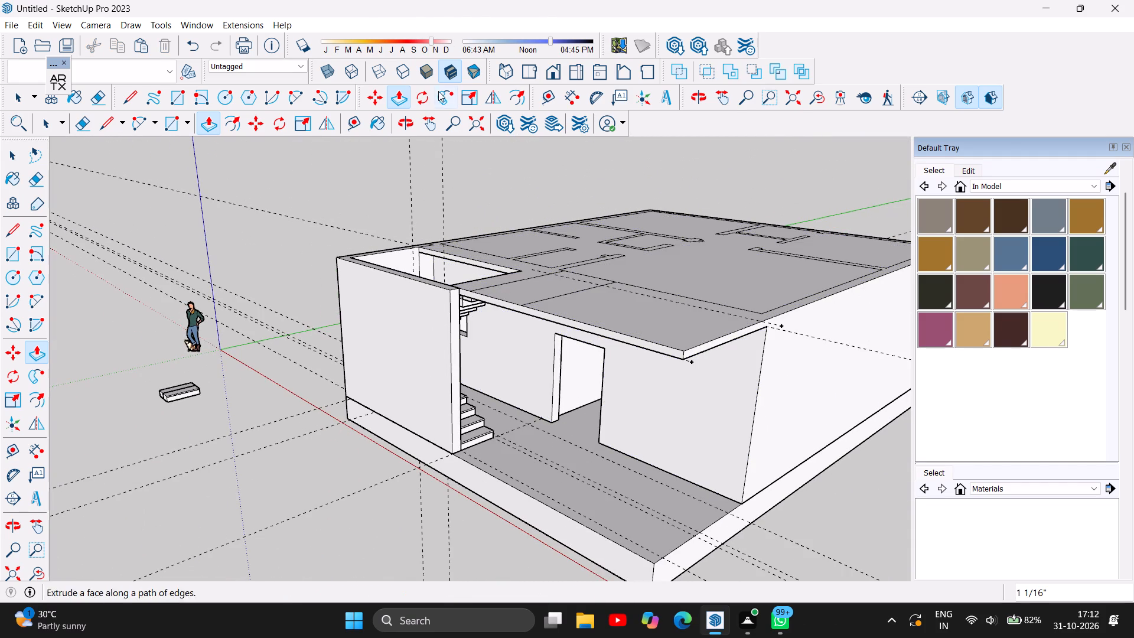
pyautogui.click(412, 119)
pyautogui.moveTo(418, 291); pyautogui.dragTo(677, 353)
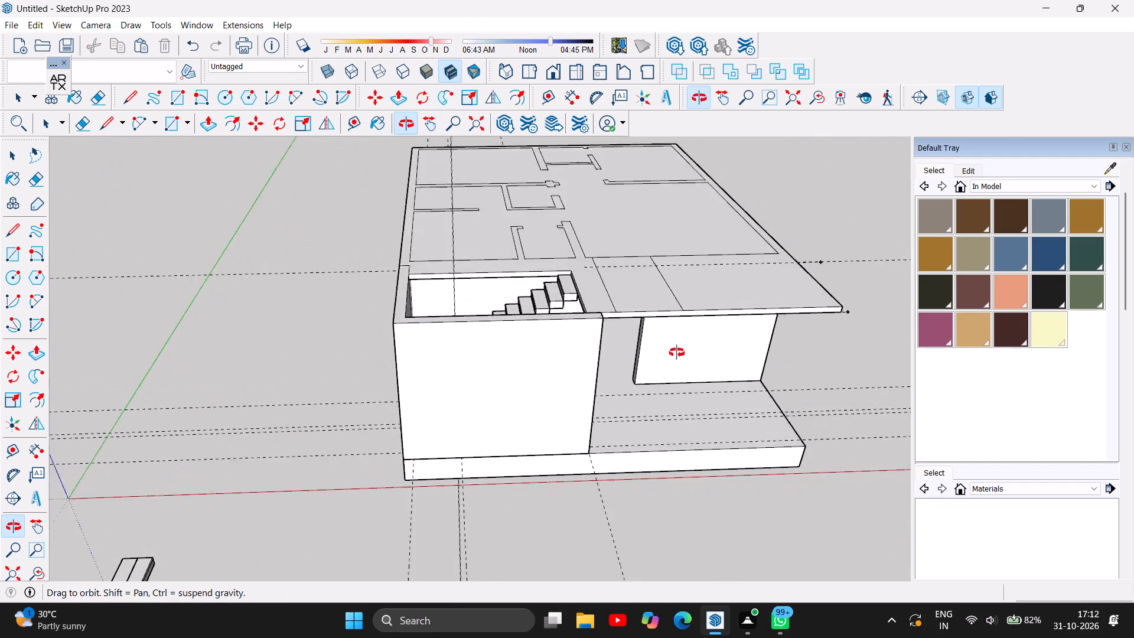
pyautogui.moveTo(677, 353); pyautogui.dragTo(524, 278)
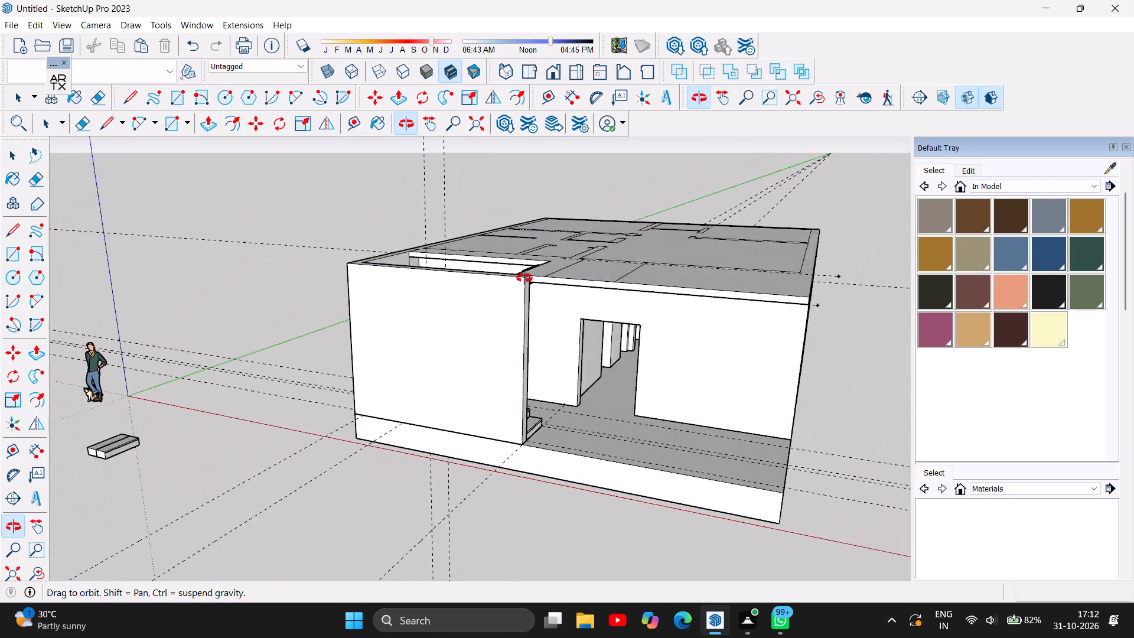
pyautogui.moveTo(524, 278); pyautogui.dragTo(785, 258)
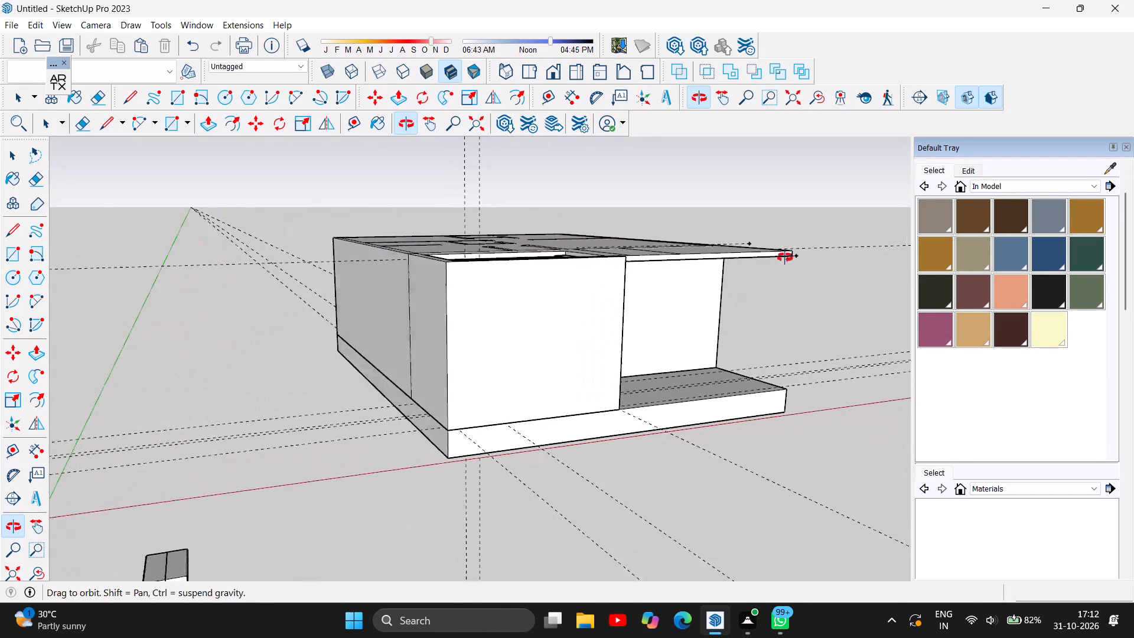
pyautogui.moveTo(785, 258); pyautogui.dragTo(292, 476)
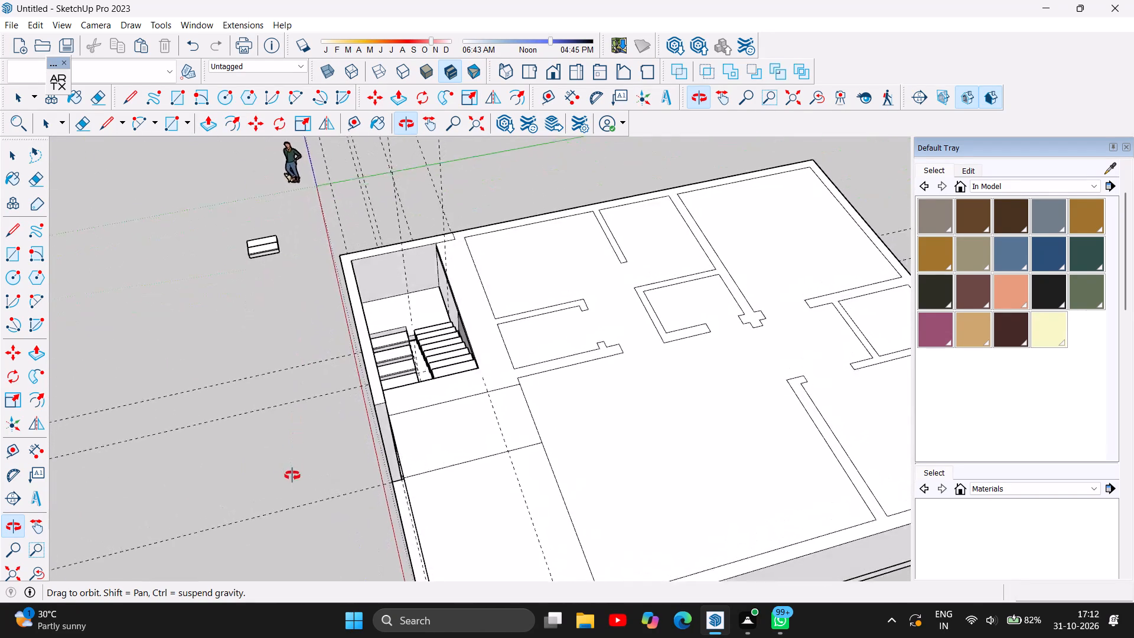
# Place a guide line on the roof slab 9" from the room outline edge beside the stairwell, towards the stairs.
pyautogui.moveTo(292, 476); pyautogui.dragTo(599, 454)
pyautogui.moveTo(602, 451); pyautogui.dragTo(638, 432)
pyautogui.moveTo(524, 467); pyautogui.dragTo(529, 465)
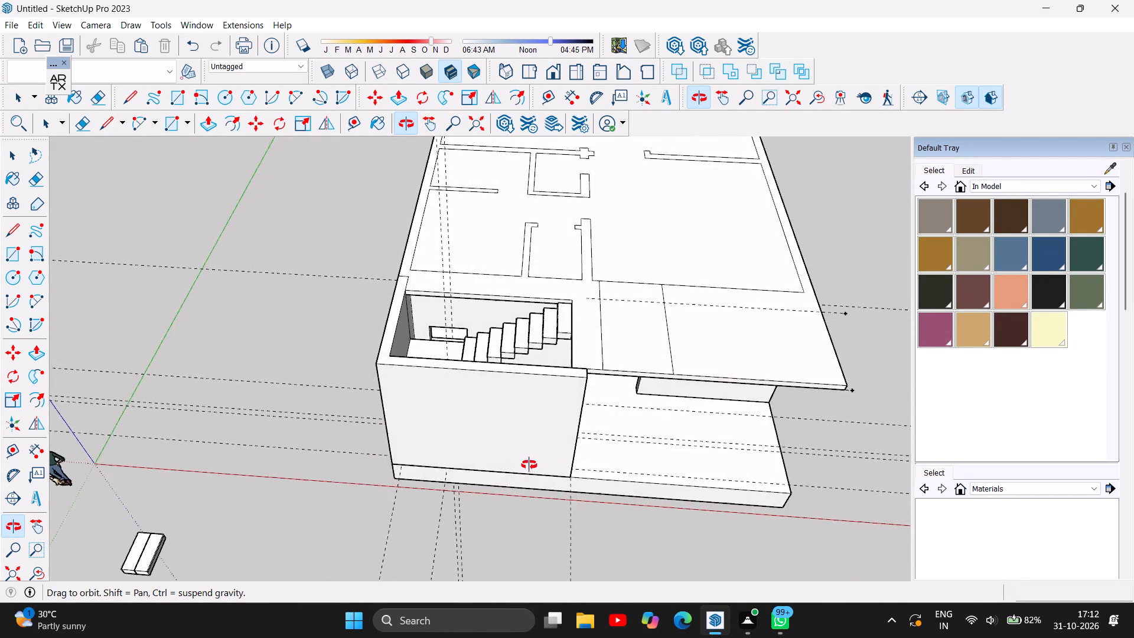
pyautogui.moveTo(529, 465); pyautogui.dragTo(717, 337)
pyautogui.moveTo(659, 343); pyautogui.dragTo(546, 538)
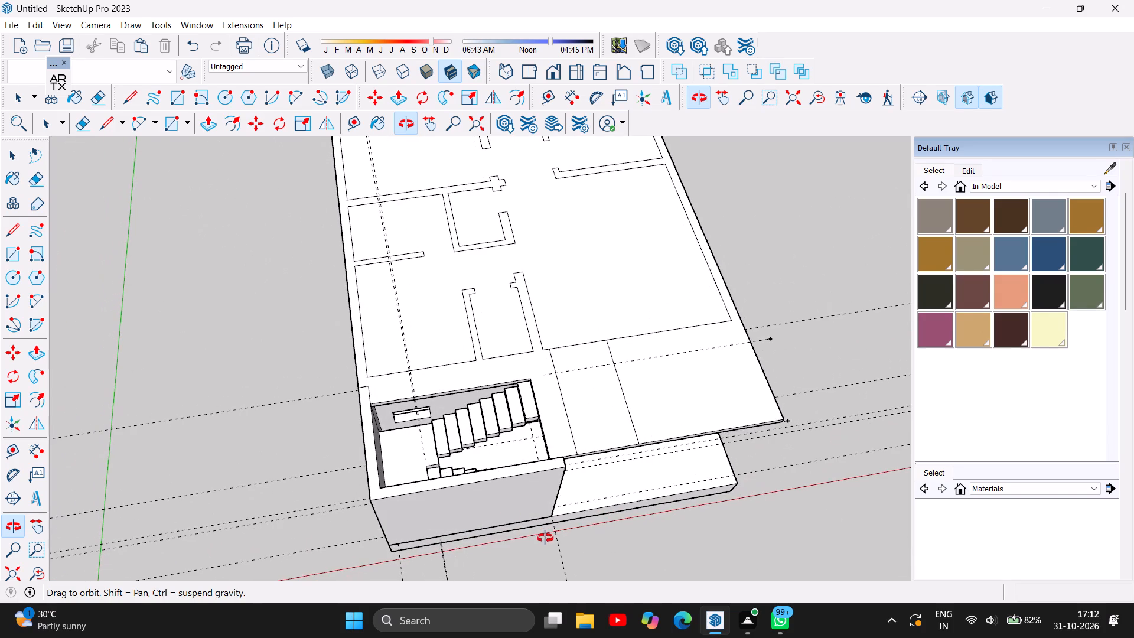
pyautogui.scroll(7, 439, 409)
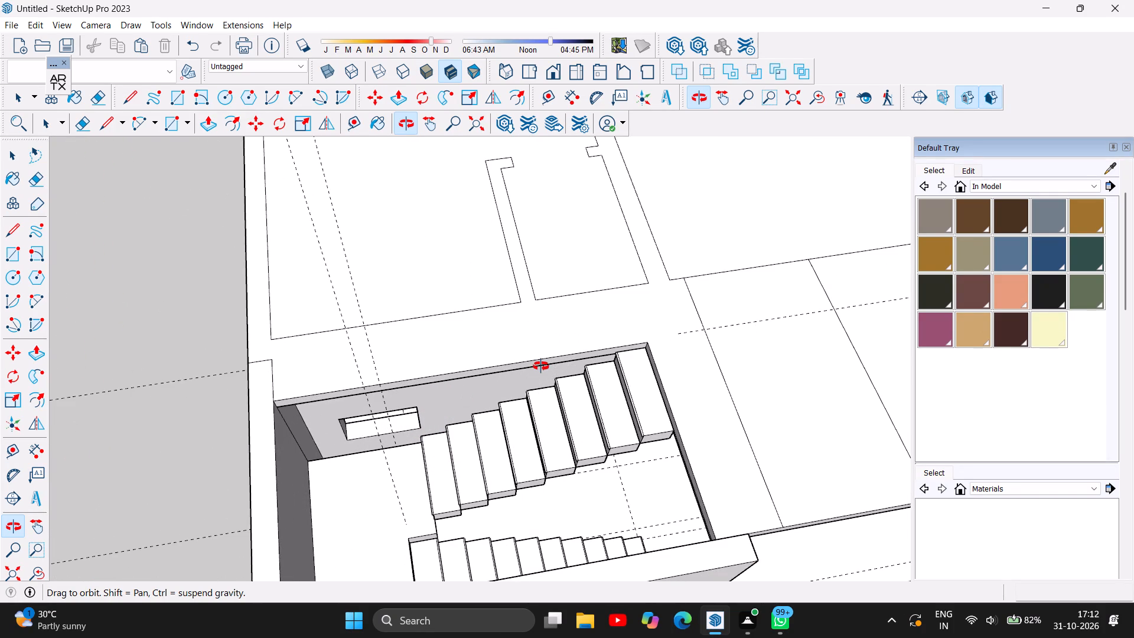
pyautogui.press('t')
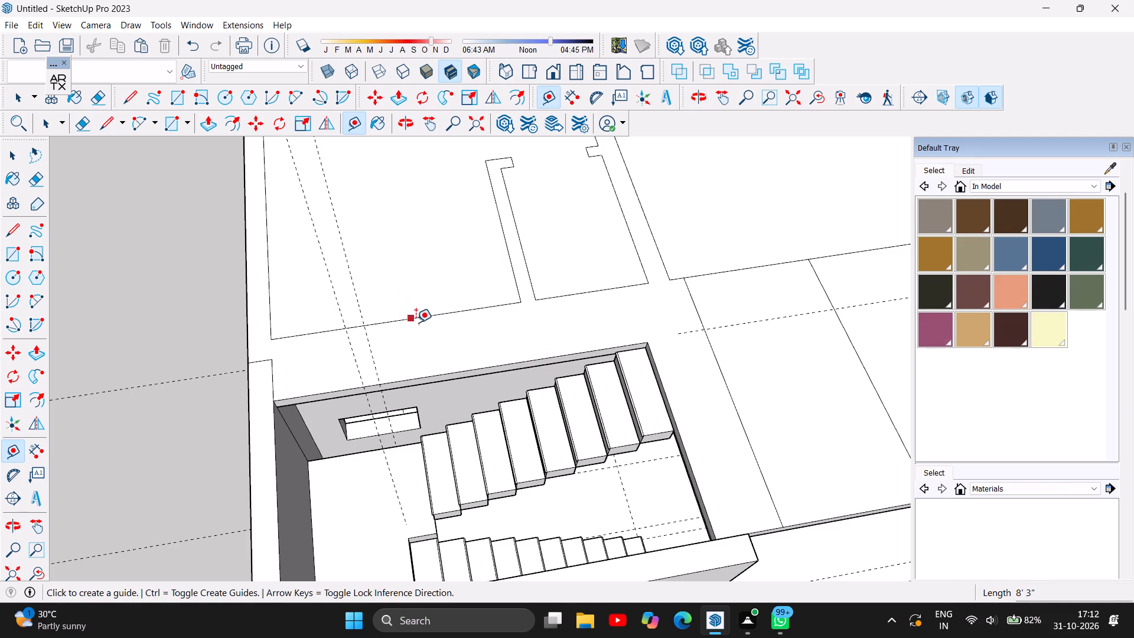
pyautogui.click(413, 319)
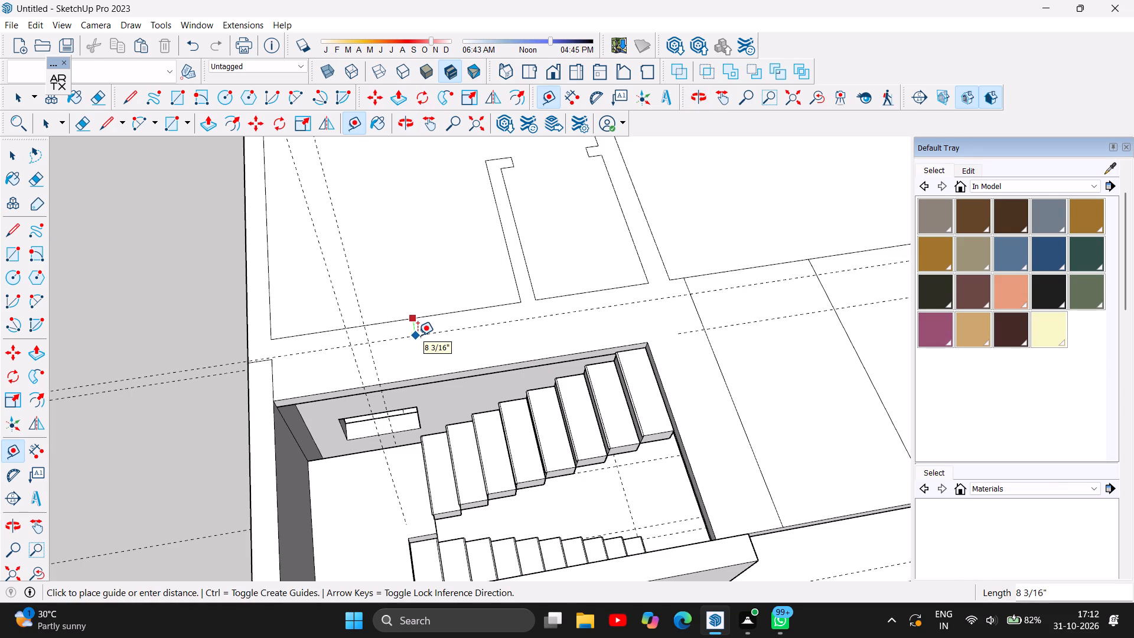
pyautogui.press('9')
pyautogui.press('Return')
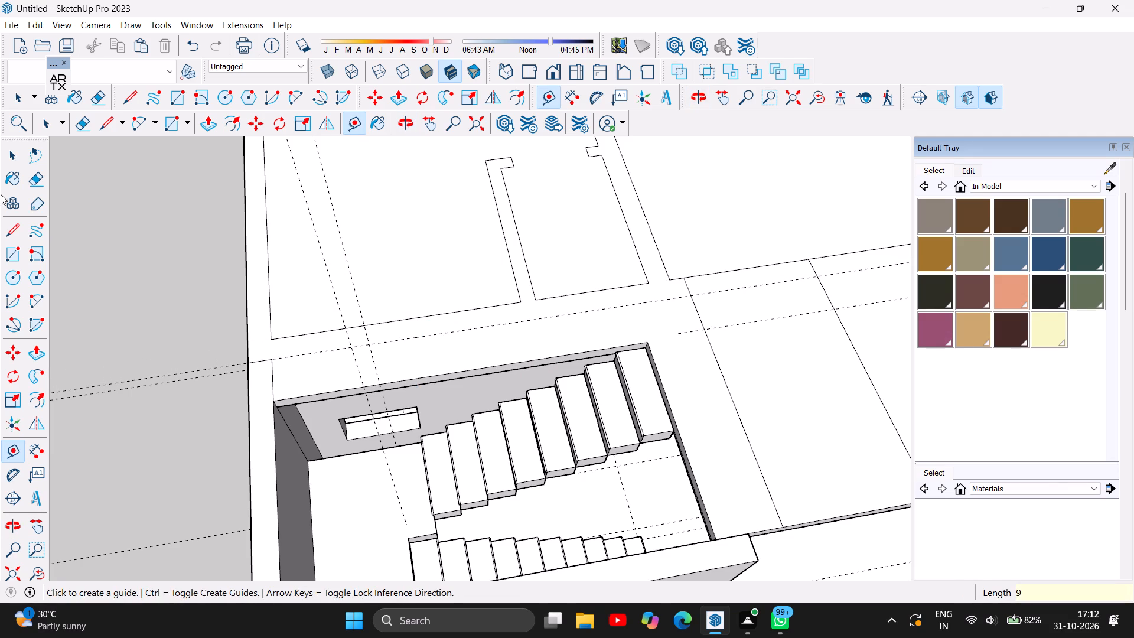
# Draw a 13' 11" line along the new guide, from the stairwell's outer wall corner to the slab's dividing line.
pyautogui.click(133, 102)
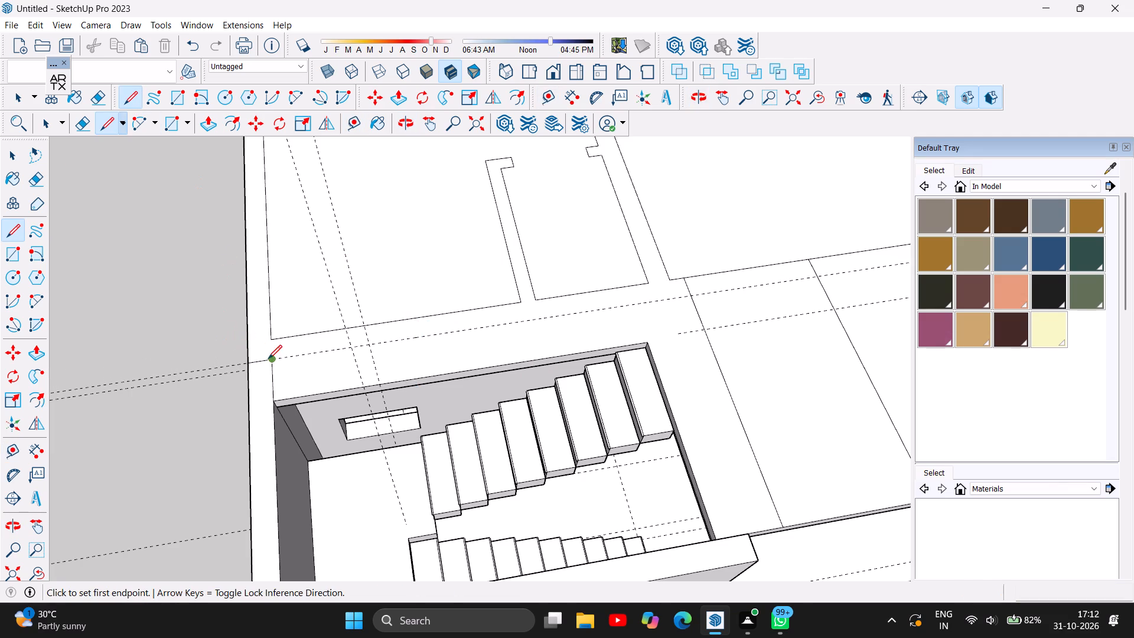
pyautogui.click(268, 362)
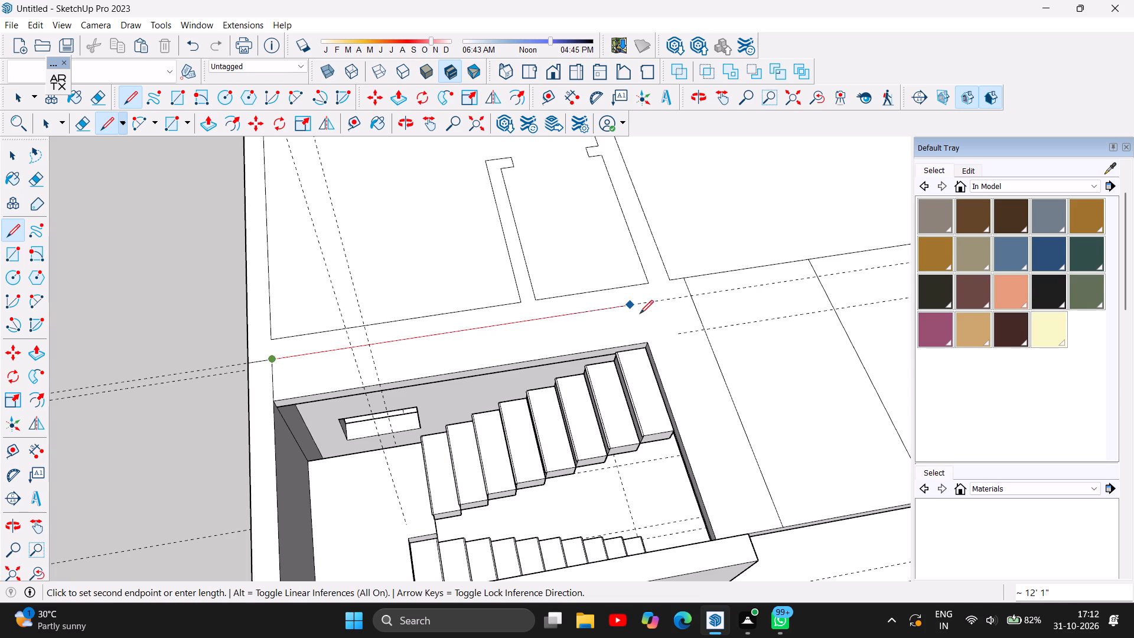
pyautogui.click(689, 295)
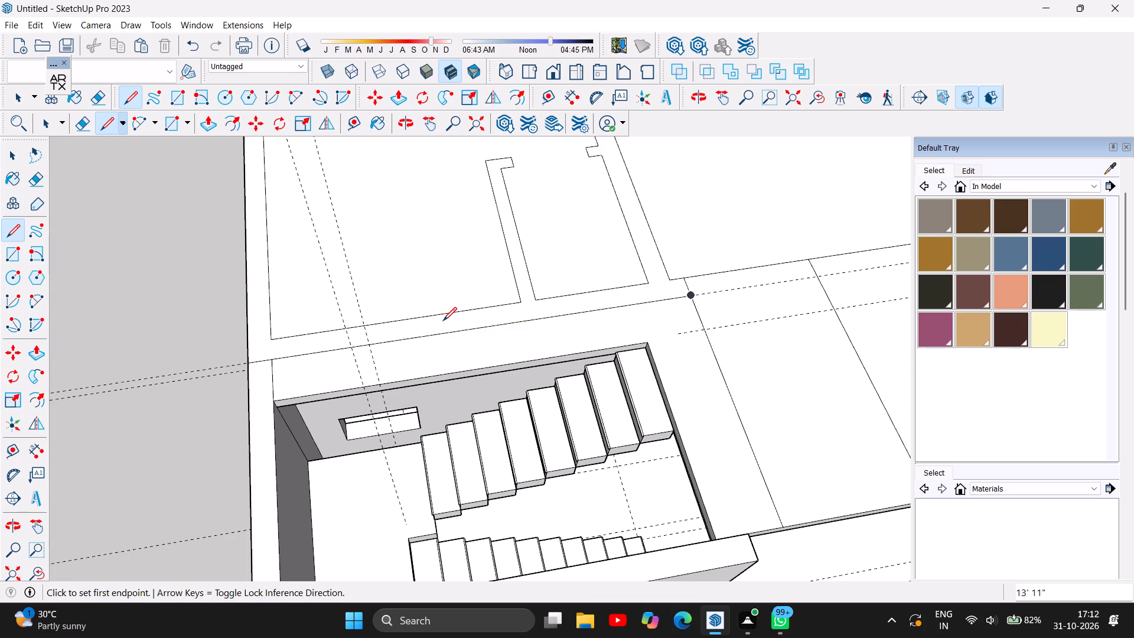
# Draw a short line from the wall outline's corner beyond the top step to the new line, closing the wall strip's end.
pyautogui.scroll(-6, 443, 321)
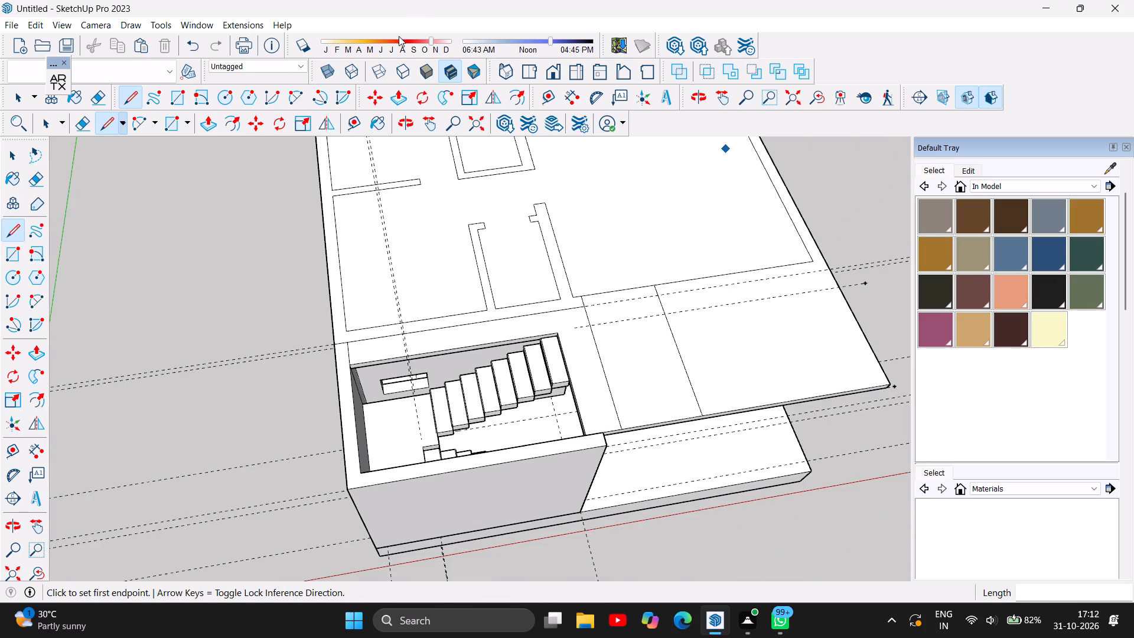
pyautogui.click(407, 119)
pyautogui.moveTo(598, 455); pyautogui.dragTo(595, 451)
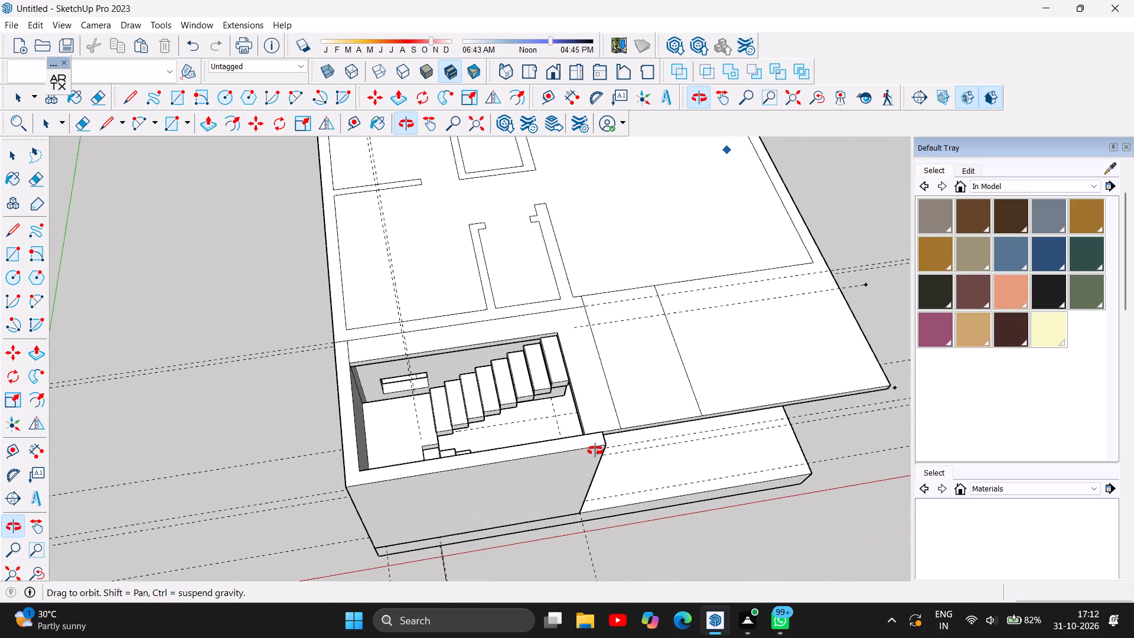
pyautogui.moveTo(595, 451); pyautogui.dragTo(532, 269)
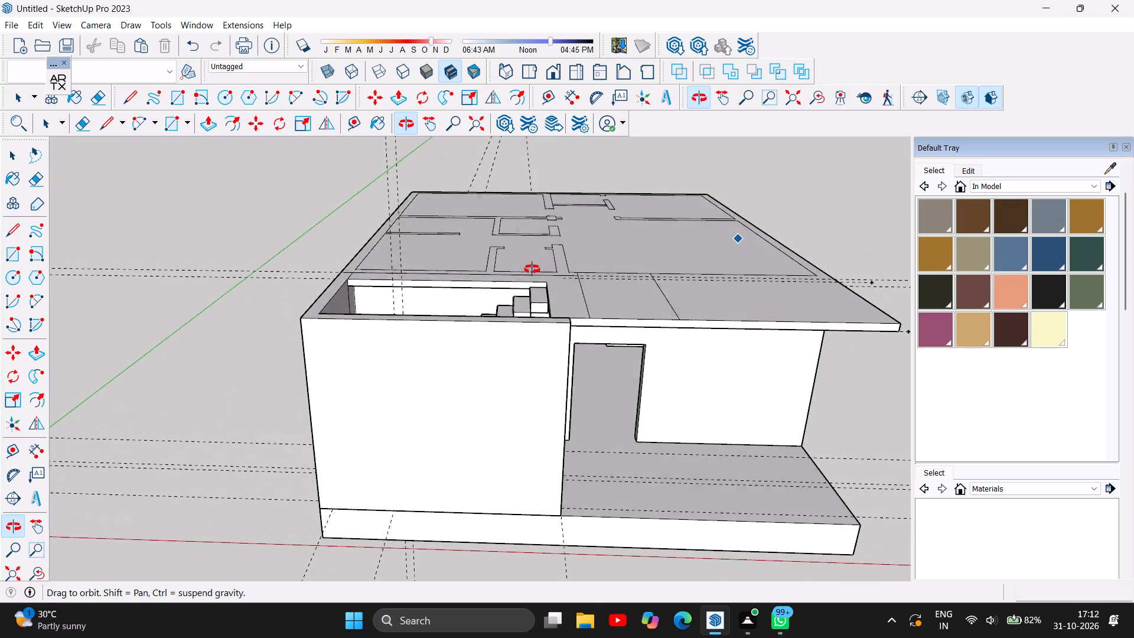
pyautogui.moveTo(532, 269); pyautogui.dragTo(515, 390)
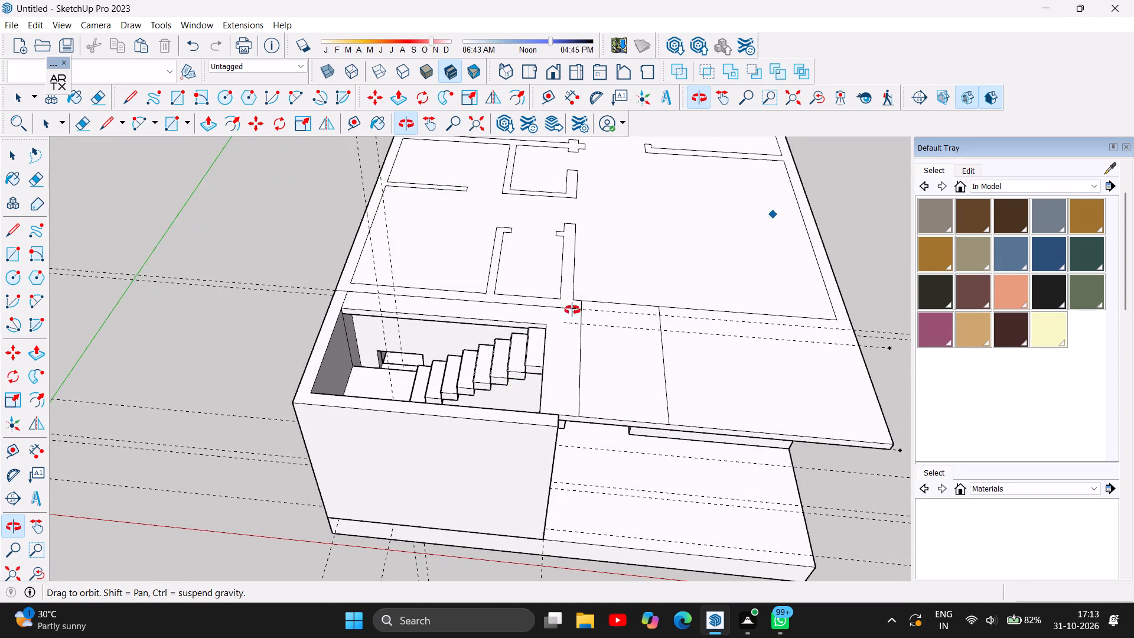
pyautogui.click(126, 103)
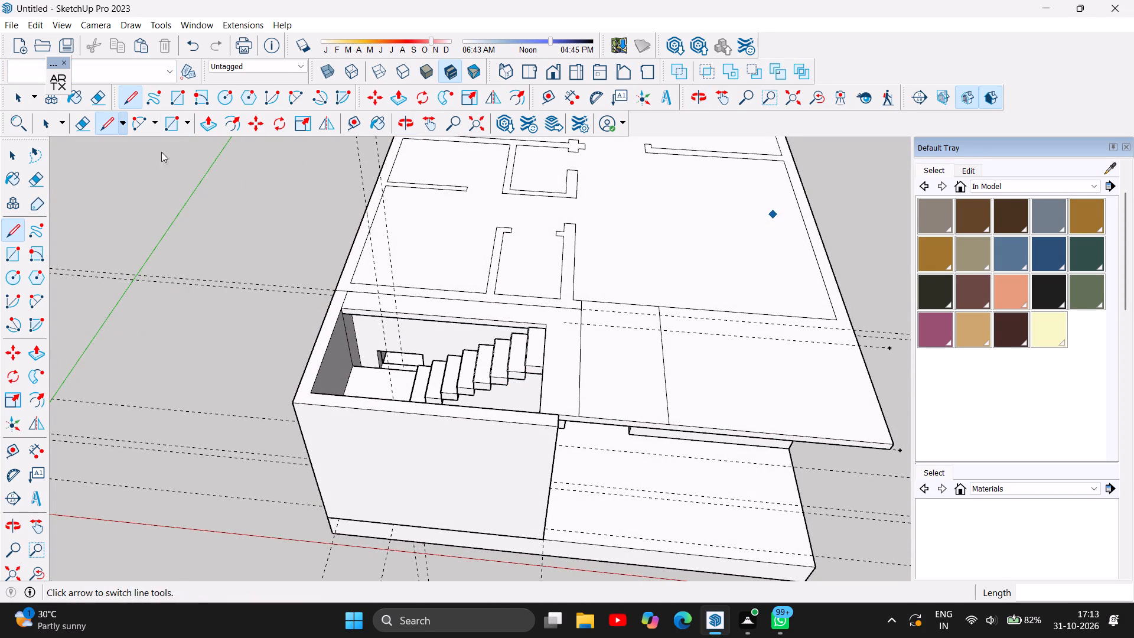
pyautogui.click(559, 296)
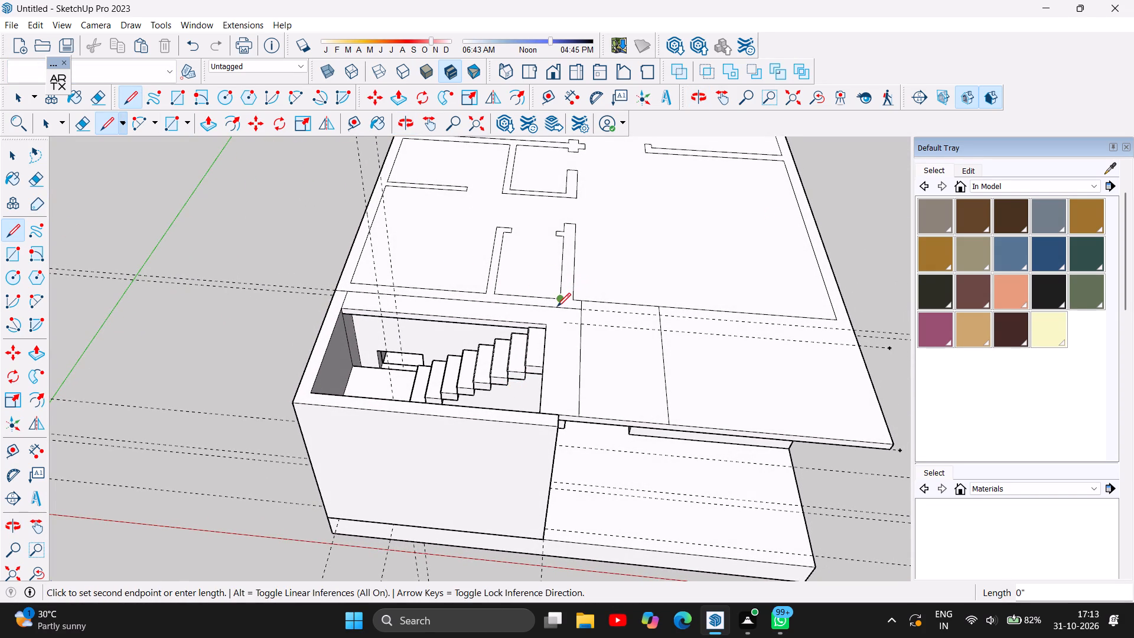
pyautogui.click(558, 310)
# Delete the short edge crossing the outer wall's thickness at the start of the new line beside the stairwell.
pyautogui.scroll(-5, 433, 471)
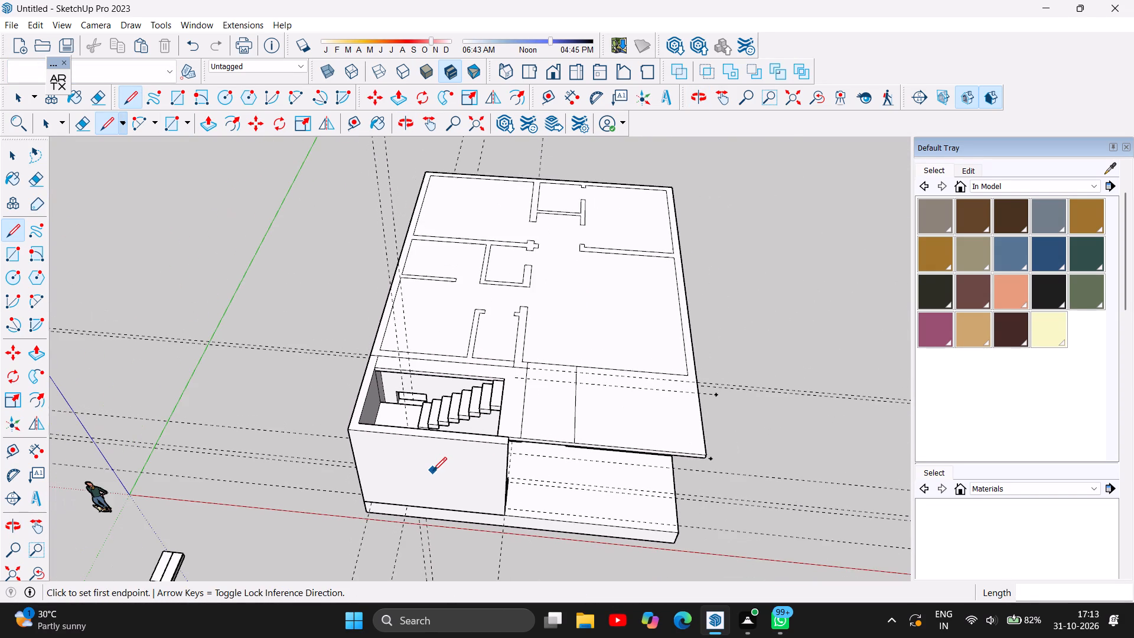
pyautogui.scroll(-2, 295, 278)
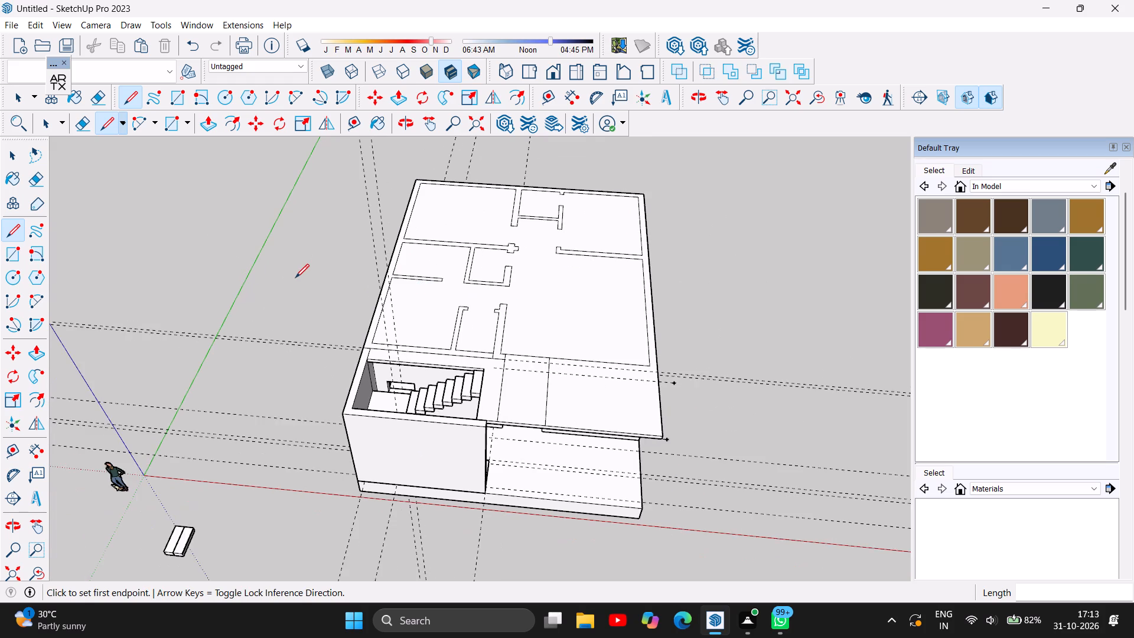
pyautogui.scroll(4, 320, 482)
pyautogui.scroll(4, 539, 259)
pyautogui.scroll(4, 305, 283)
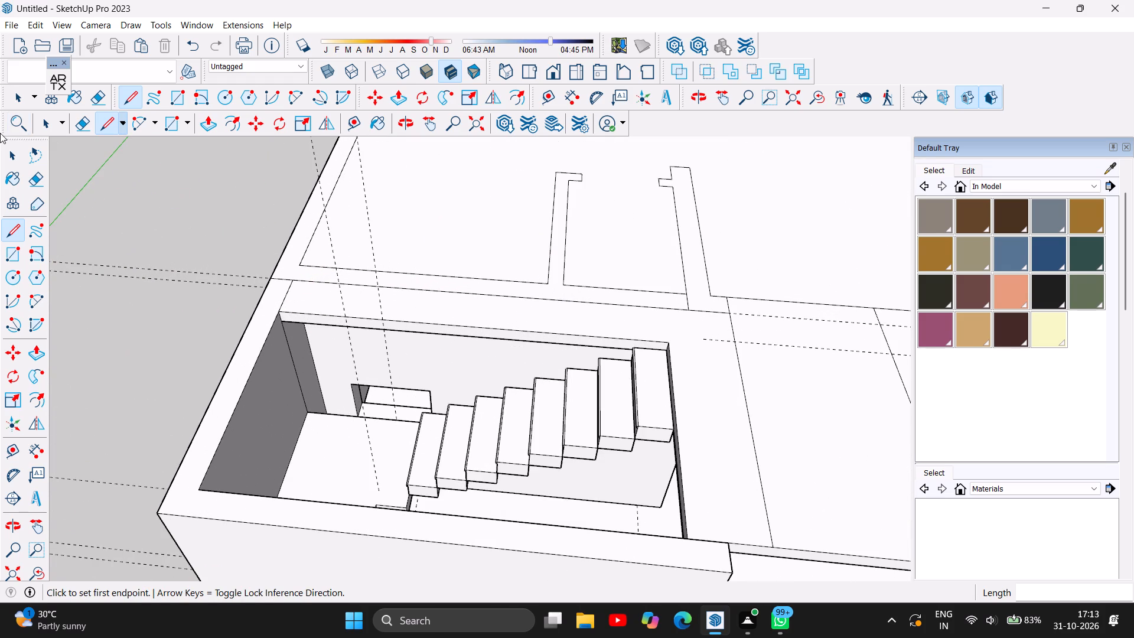
pyautogui.click(9, 89)
pyautogui.click(286, 278)
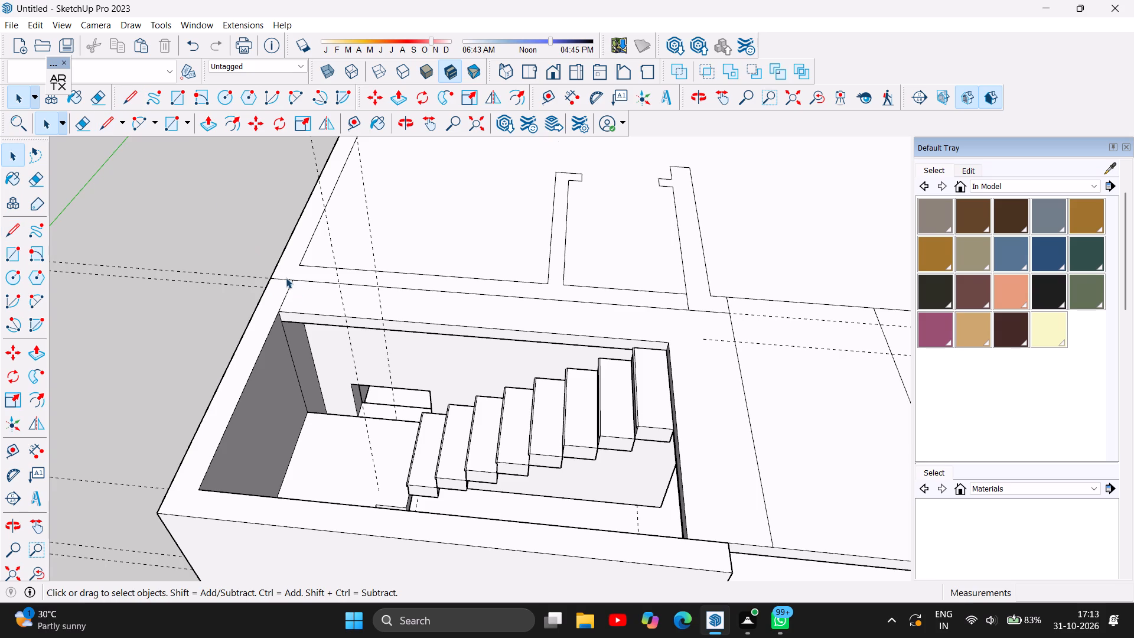
pyautogui.press('Delete')
# Draw a 9" line from the adjoining room outline's inner corner to the slab's outer edge, closing off the stairwell wall outline.
pyautogui.click(128, 95)
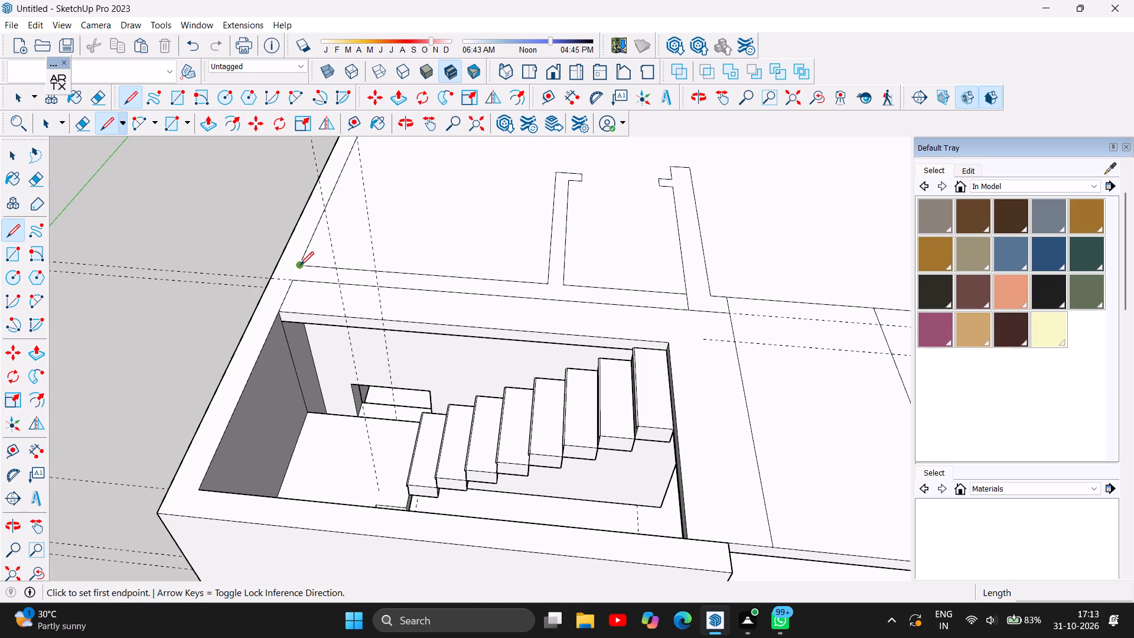
pyautogui.click(300, 265)
pyautogui.click(281, 263)
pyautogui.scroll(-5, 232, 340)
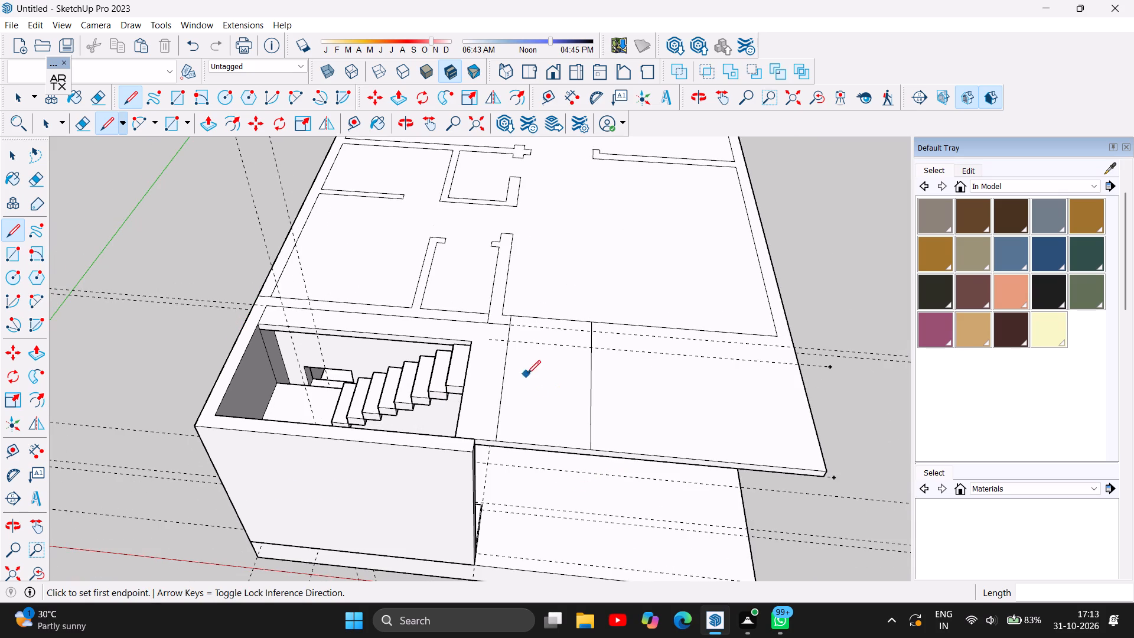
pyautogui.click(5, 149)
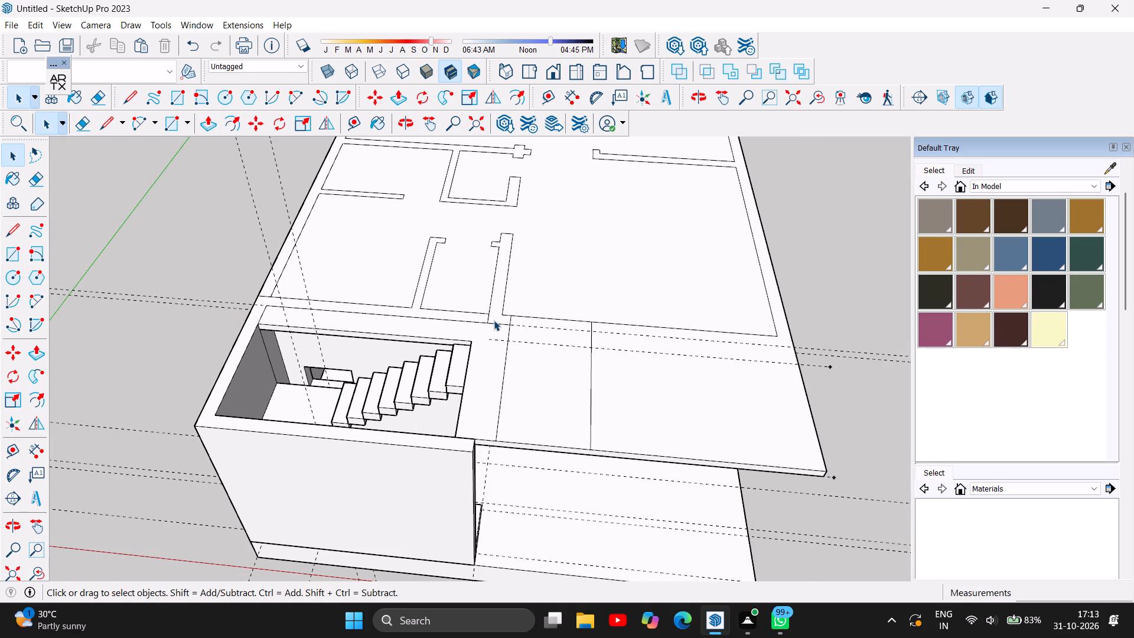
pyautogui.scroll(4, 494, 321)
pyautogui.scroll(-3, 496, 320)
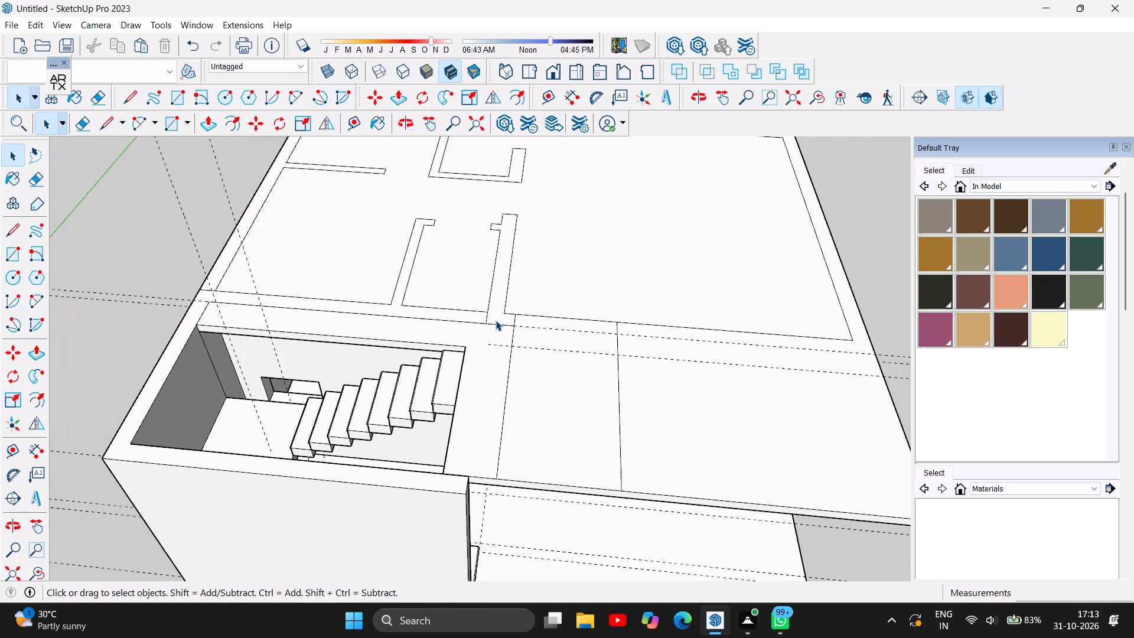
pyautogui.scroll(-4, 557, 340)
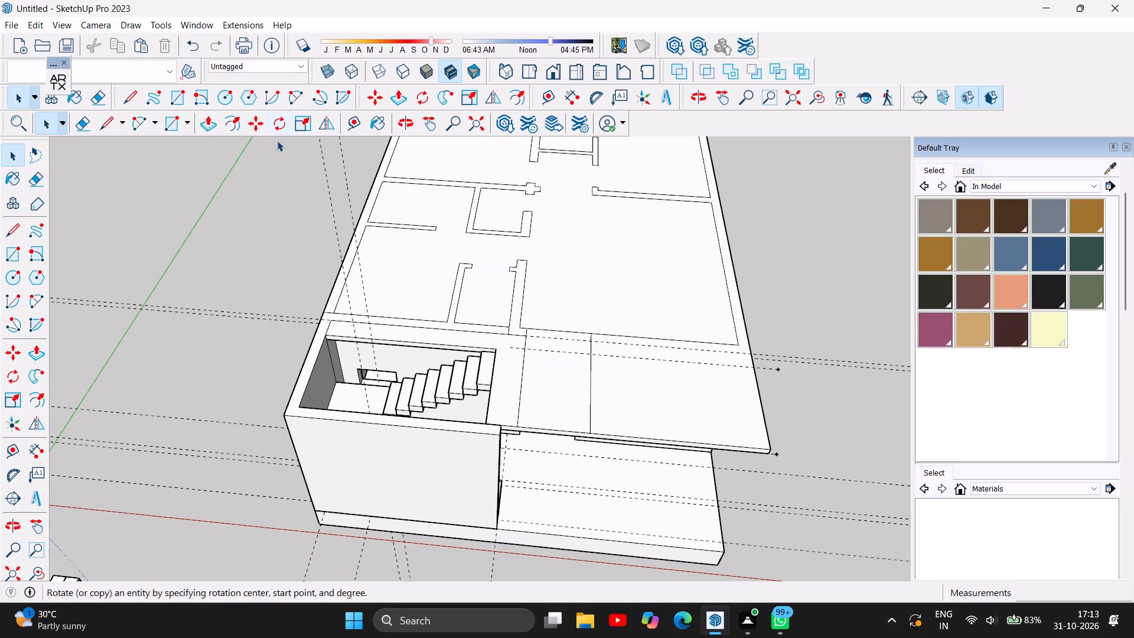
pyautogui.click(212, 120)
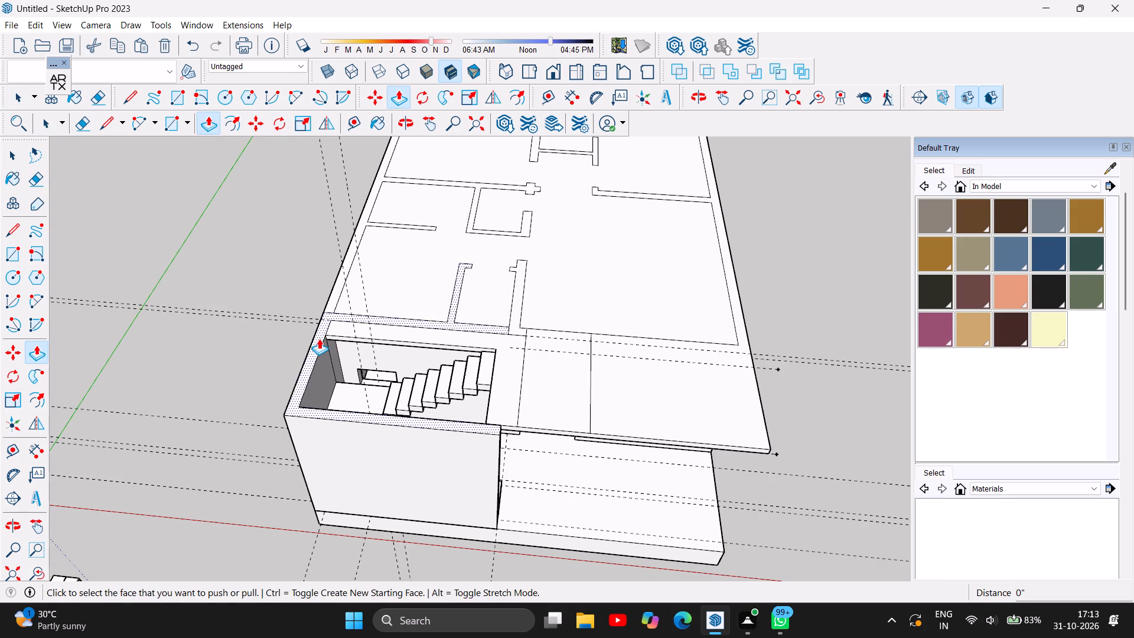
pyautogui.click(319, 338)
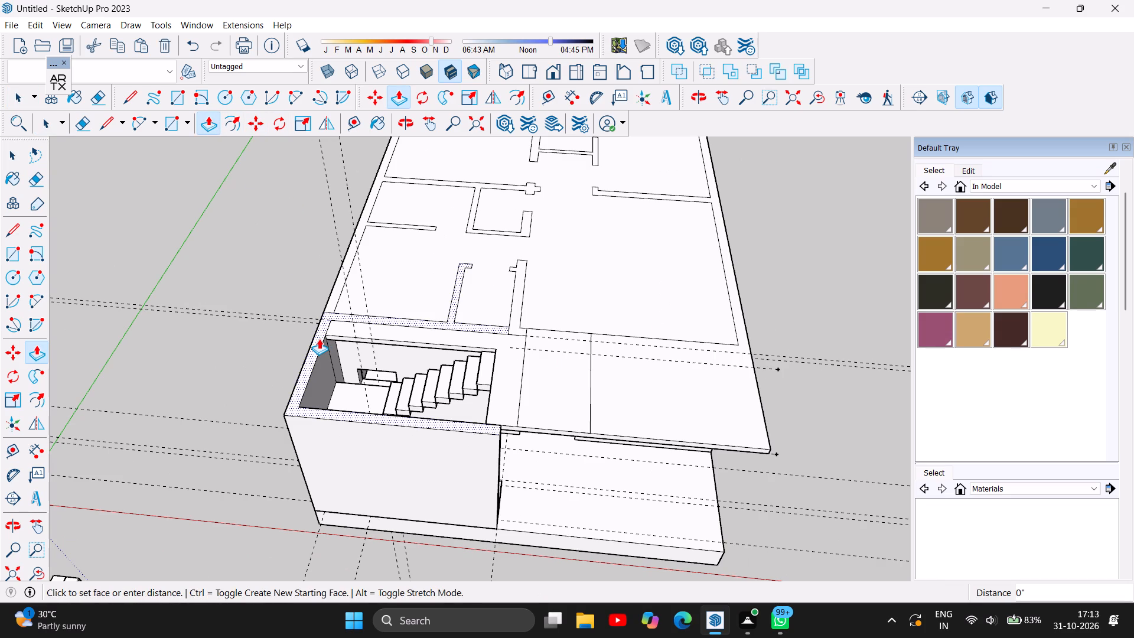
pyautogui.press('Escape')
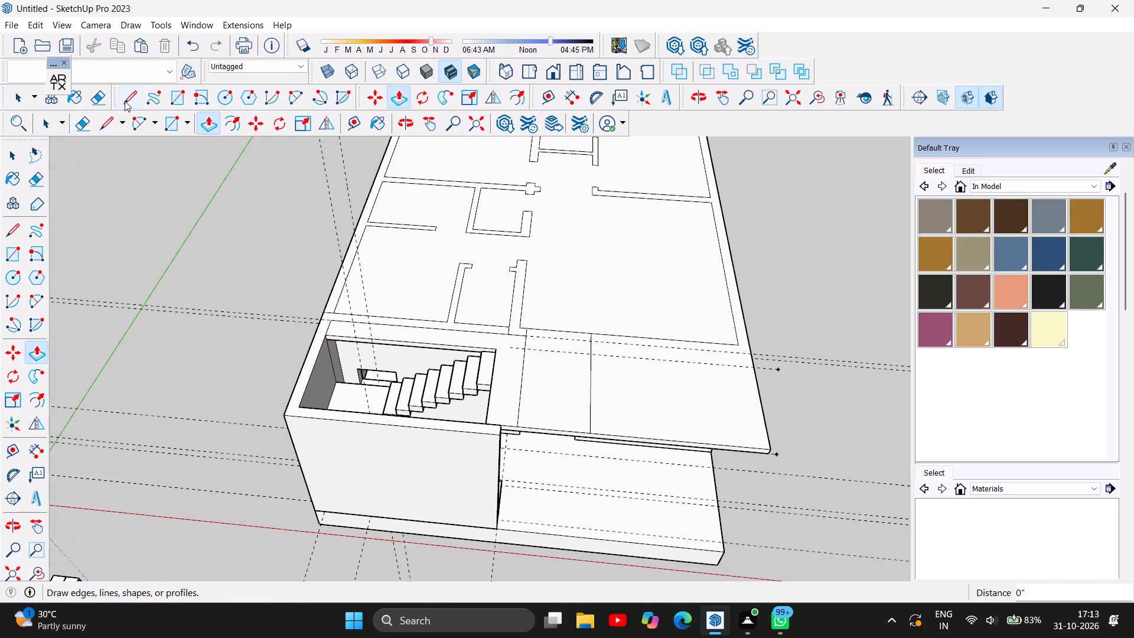
# Draw a 6" line across the base of the partition outline to separate it from the stairwell wall outline.
pyautogui.click(127, 100)
pyautogui.scroll(4, 465, 298)
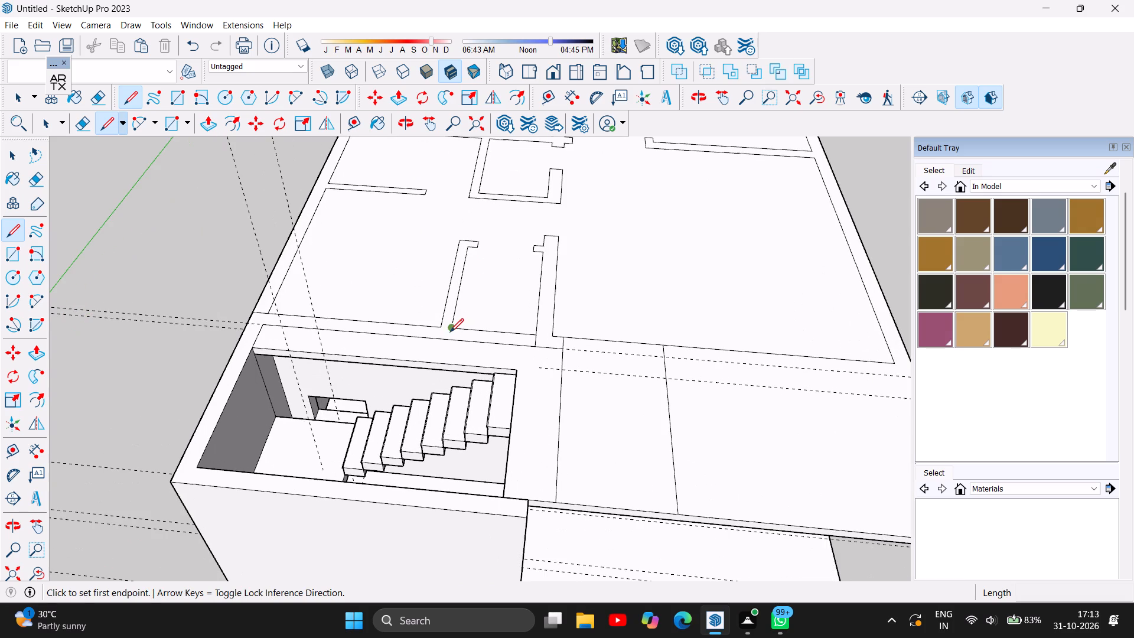
pyautogui.click(442, 327)
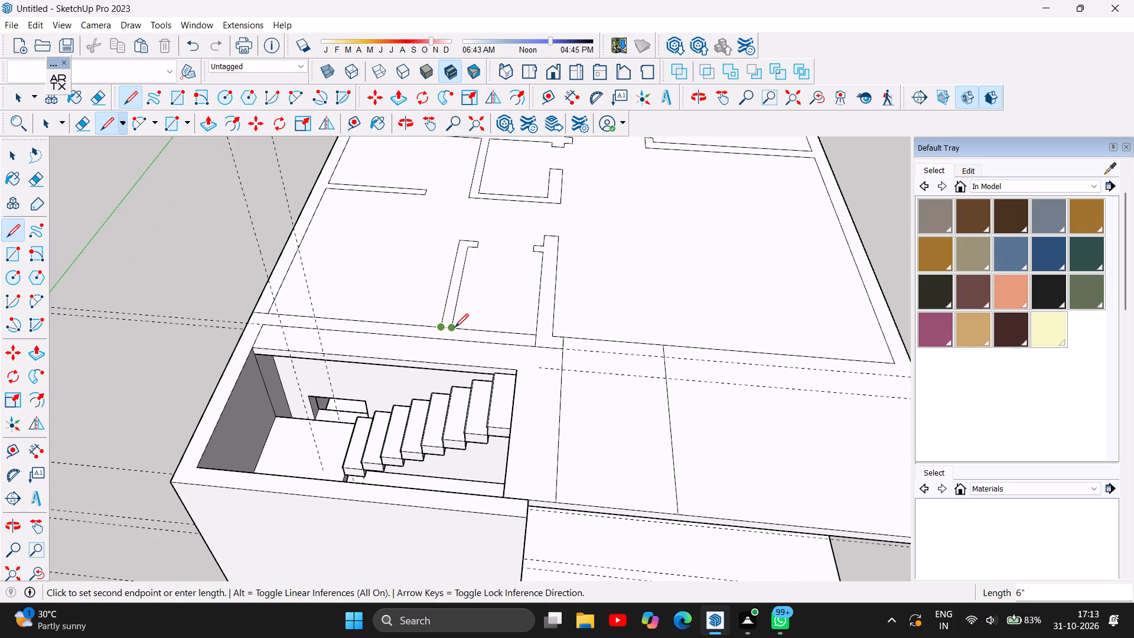
pyautogui.click(455, 327)
# Pull the stairwell wall outline up 11' from the roof slab.
pyautogui.scroll(-5, 356, 324)
pyautogui.scroll(-3, 761, 359)
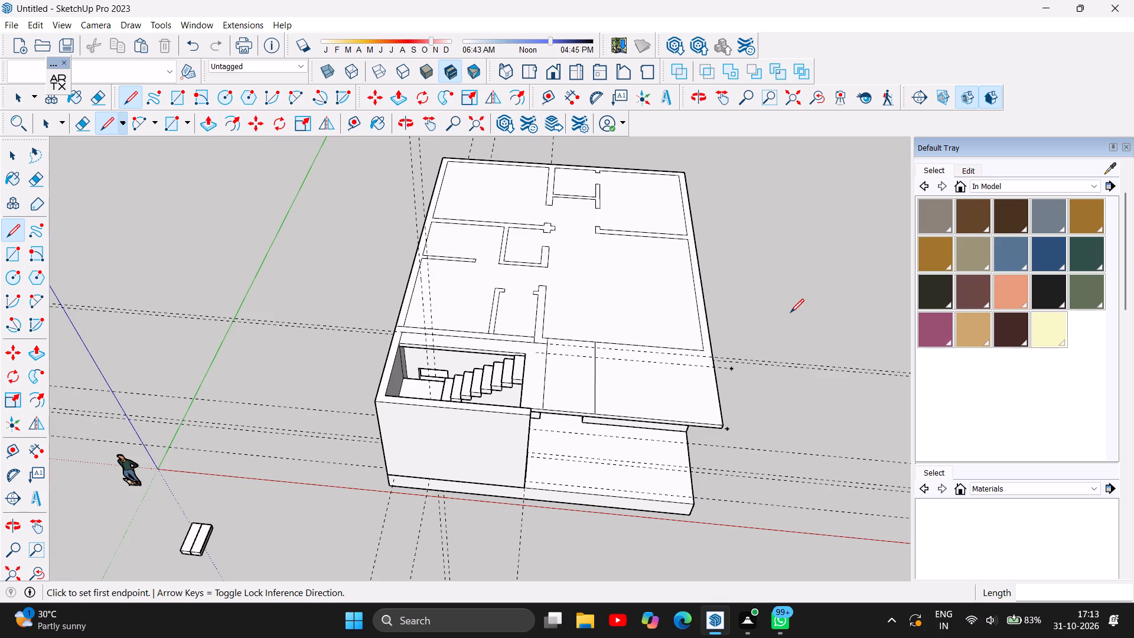
pyautogui.click(211, 127)
pyautogui.scroll(3, 575, 295)
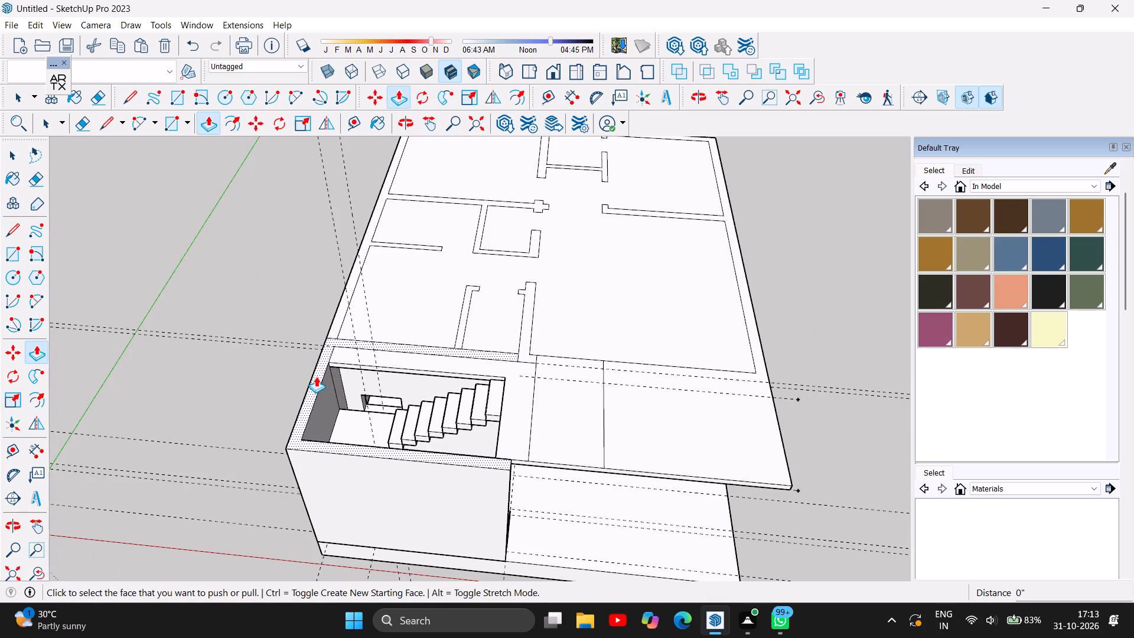
pyautogui.click(316, 376)
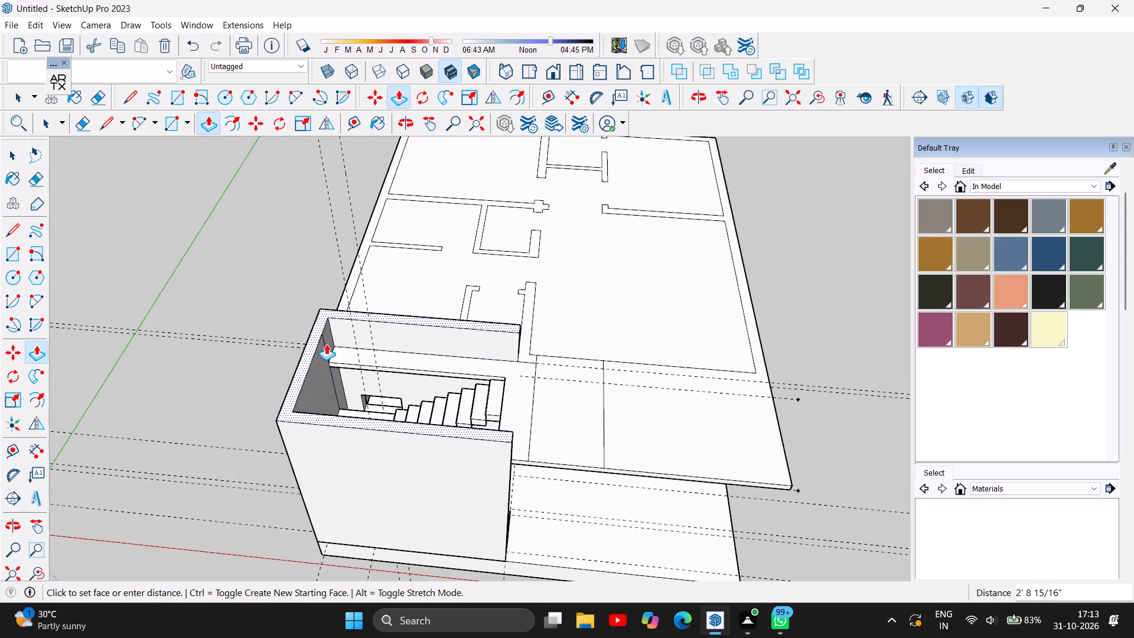
pyautogui.write("11'")
pyautogui.press('Return')
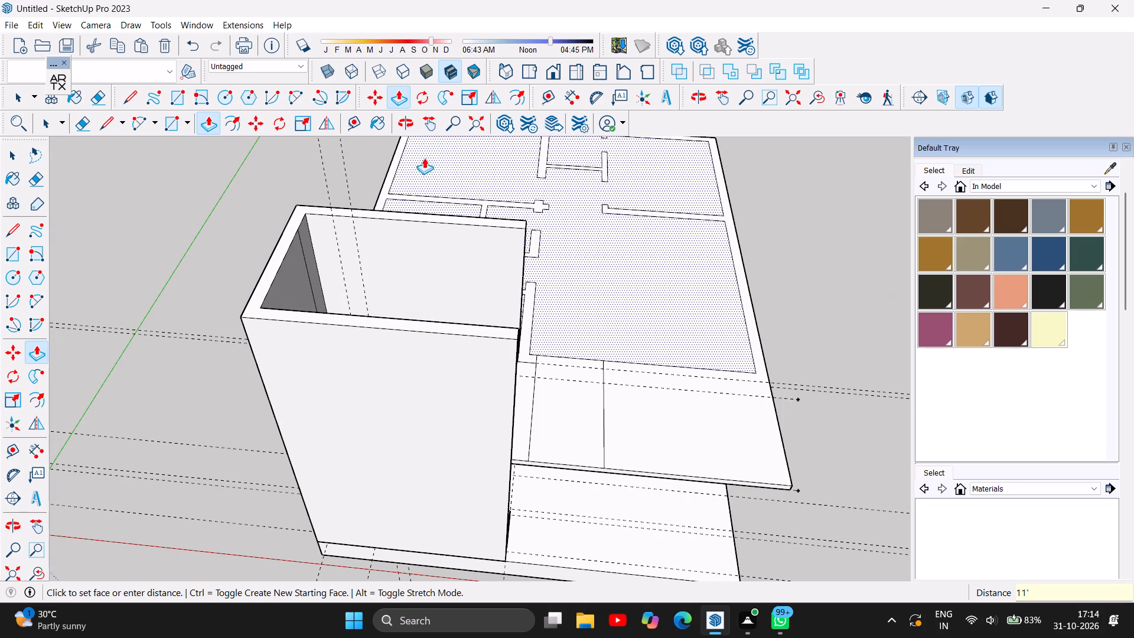
# Inspect the raised stairwell walls, roof slab and front entrance from several sides of the house.
pyautogui.click(408, 124)
pyautogui.moveTo(634, 357); pyautogui.dragTo(383, 198)
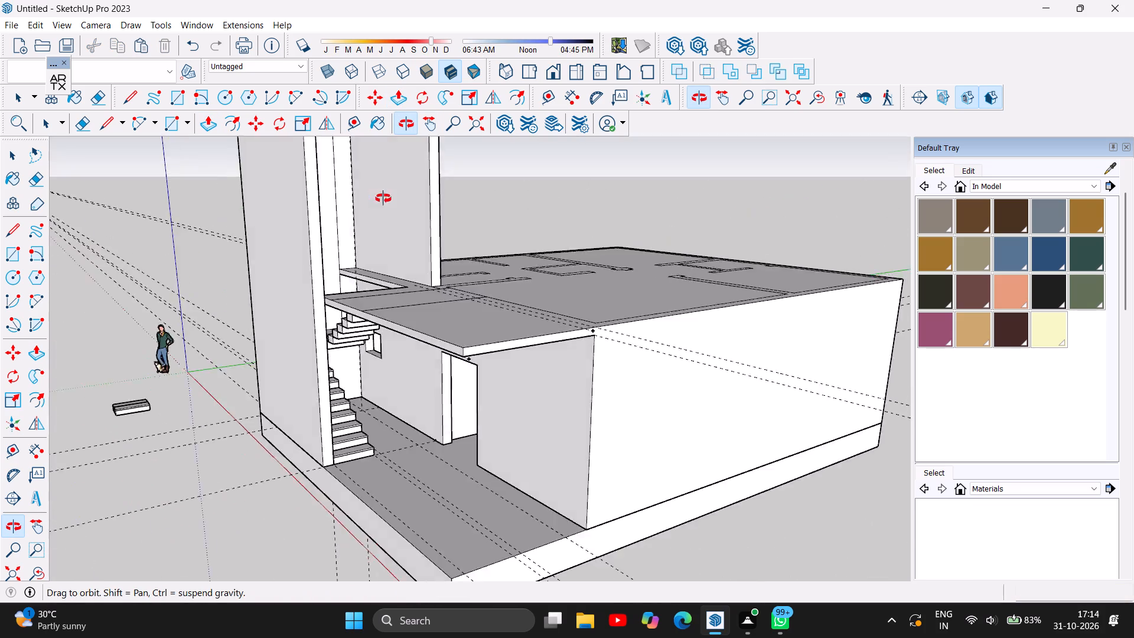
pyautogui.moveTo(383, 198); pyautogui.dragTo(331, 378)
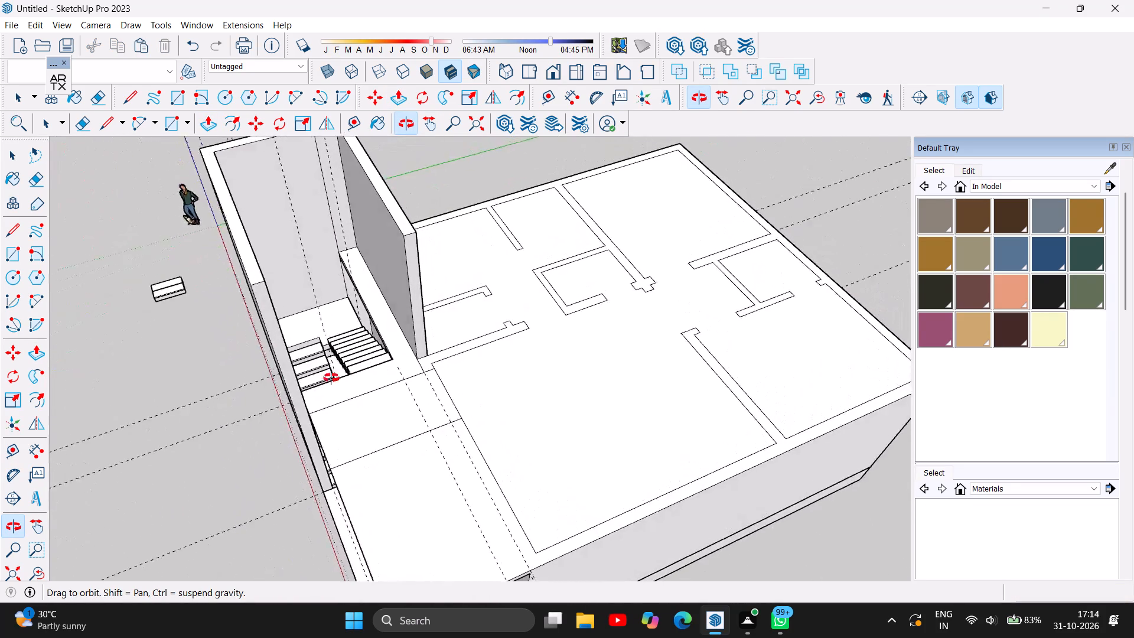
pyautogui.moveTo(331, 378); pyautogui.dragTo(415, 232)
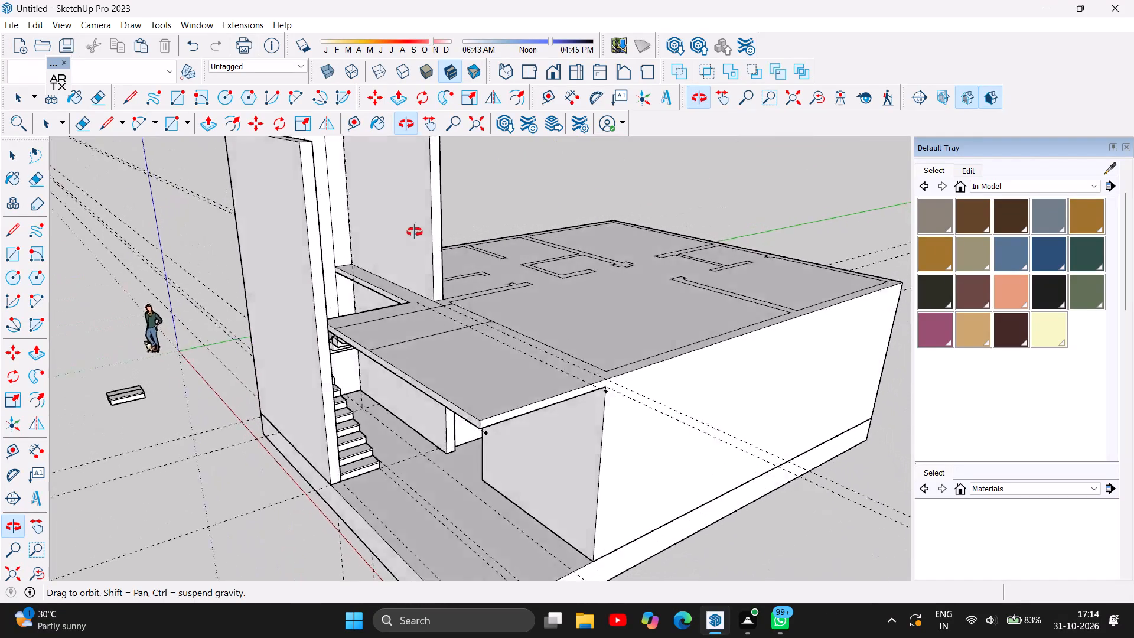
pyautogui.moveTo(415, 232); pyautogui.dragTo(718, 265)
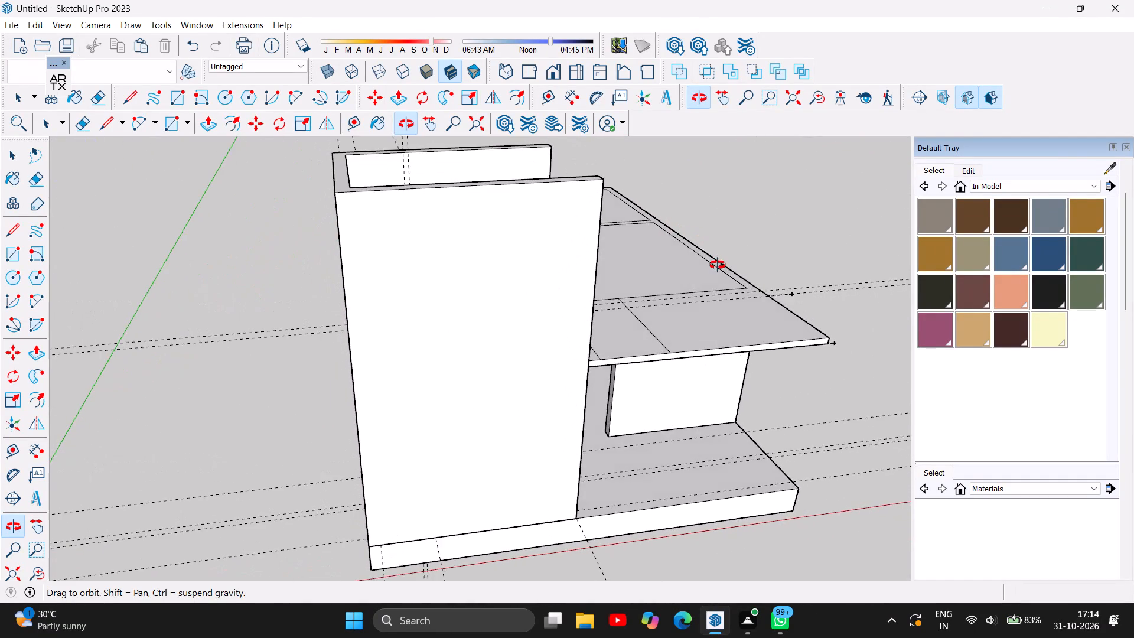
pyautogui.moveTo(718, 265); pyautogui.dragTo(468, 220)
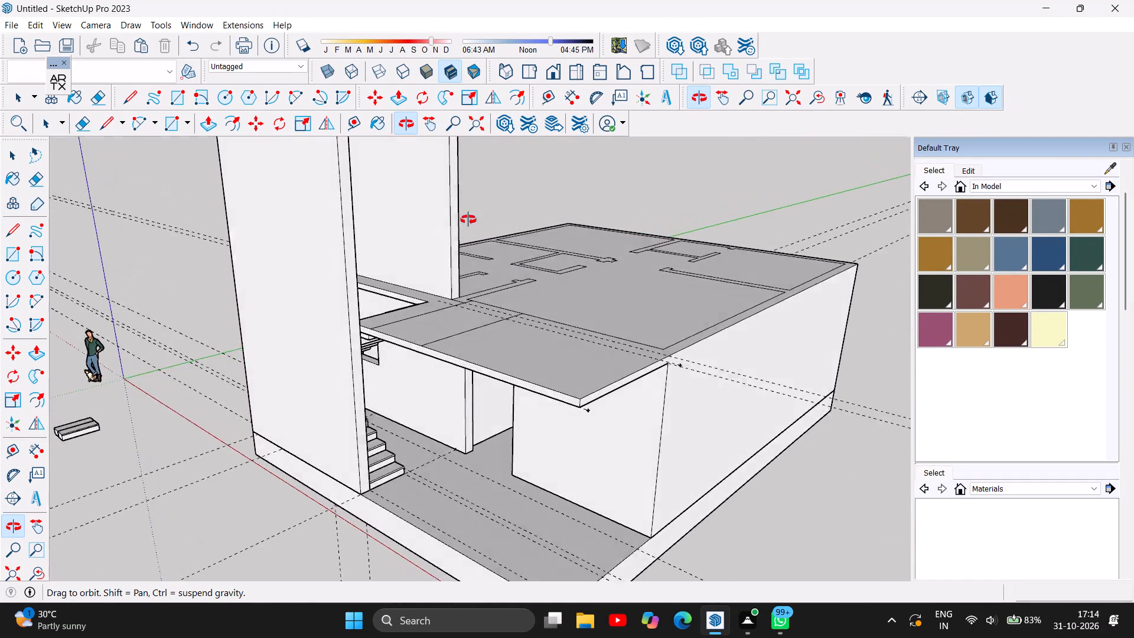
pyautogui.moveTo(468, 220); pyautogui.dragTo(565, 208)
pyautogui.scroll(-5, 613, 324)
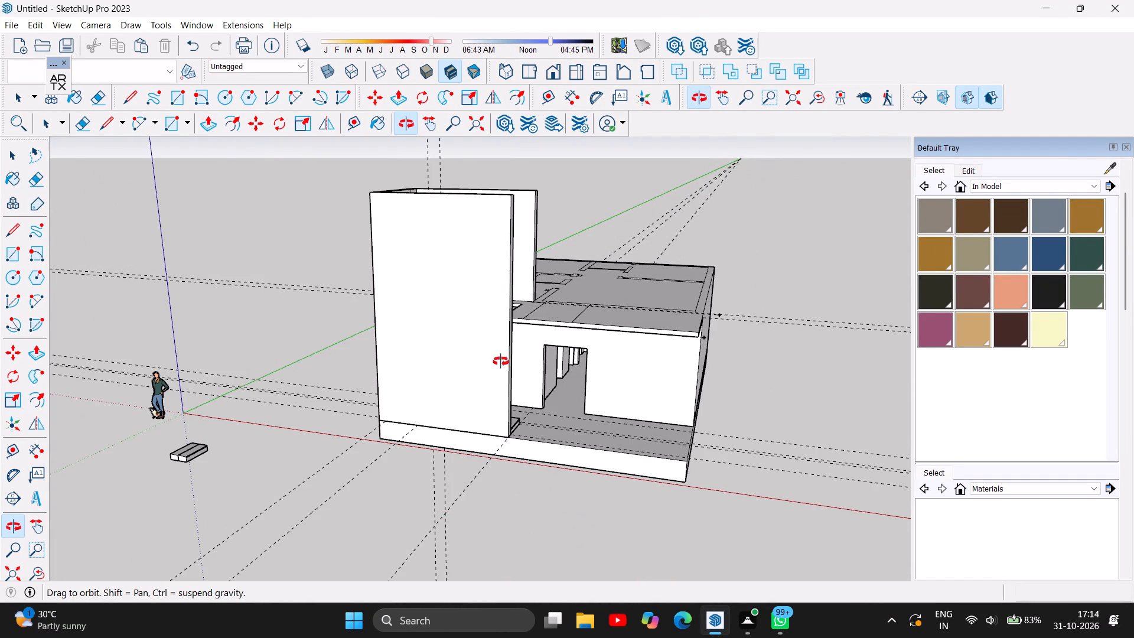
pyautogui.moveTo(502, 361); pyautogui.dragTo(418, 344)
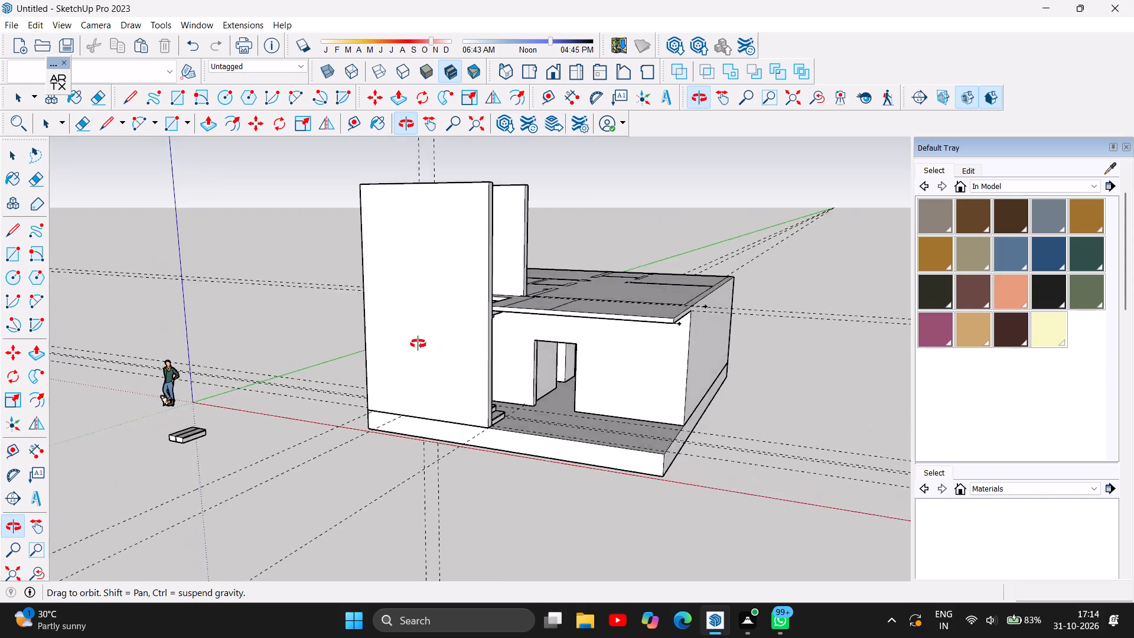
pyautogui.moveTo(418, 344); pyautogui.dragTo(188, 352)
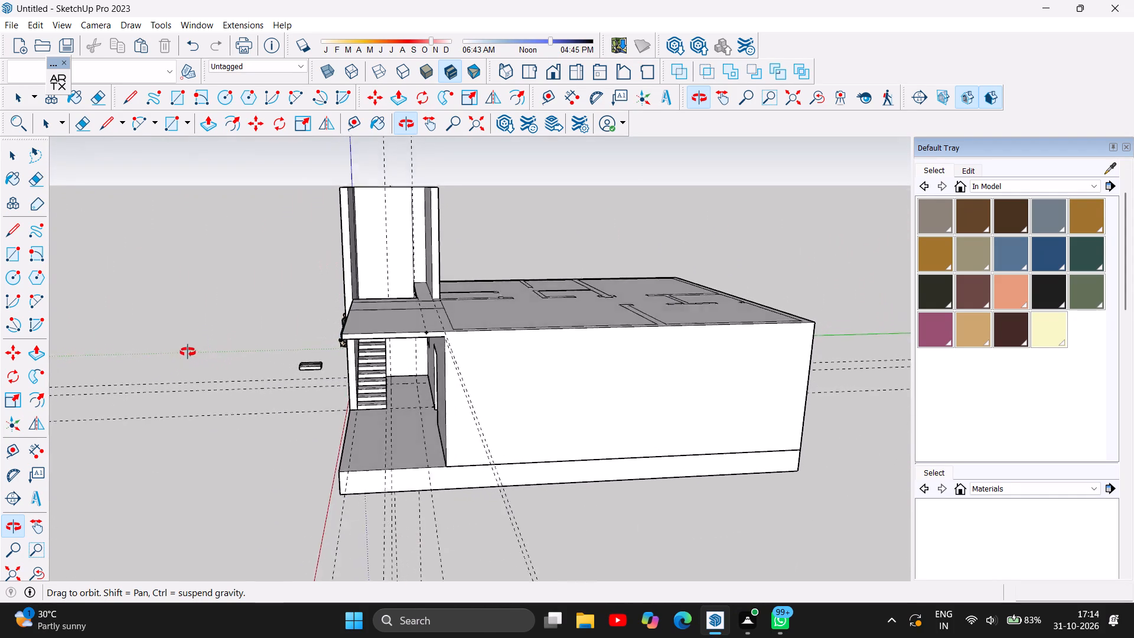
pyautogui.moveTo(188, 352); pyautogui.dragTo(577, 360)
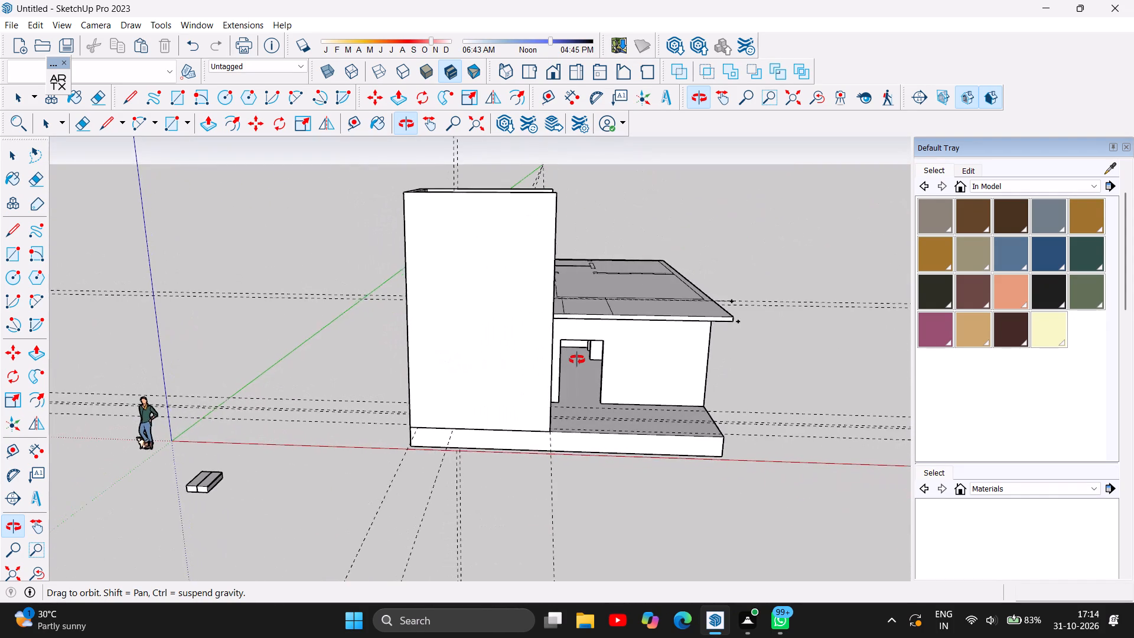
pyautogui.moveTo(577, 360); pyautogui.dragTo(578, 360)
pyautogui.moveTo(796, 478); pyautogui.dragTo(750, 417)
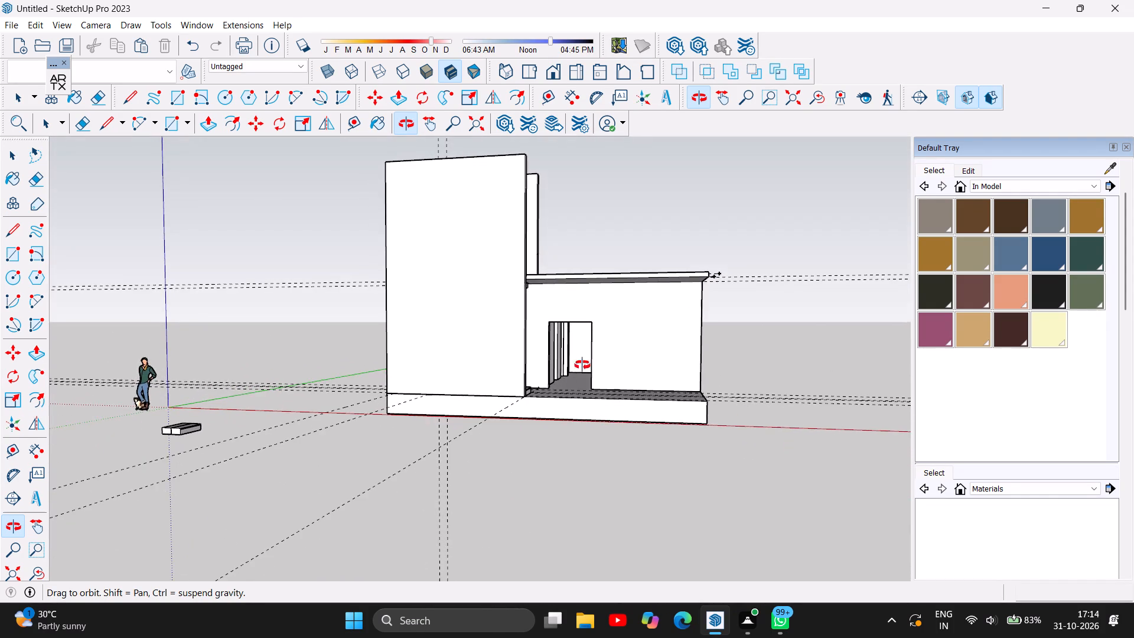
pyautogui.moveTo(582, 365); pyautogui.dragTo(613, 410)
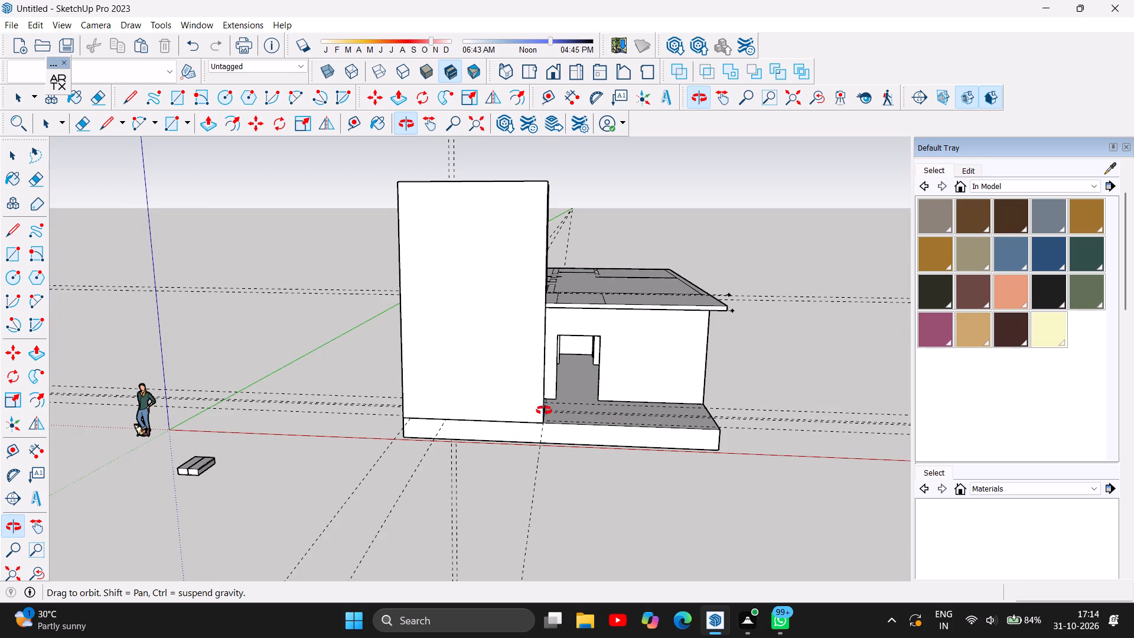
pyautogui.moveTo(482, 390); pyautogui.dragTo(536, 476)
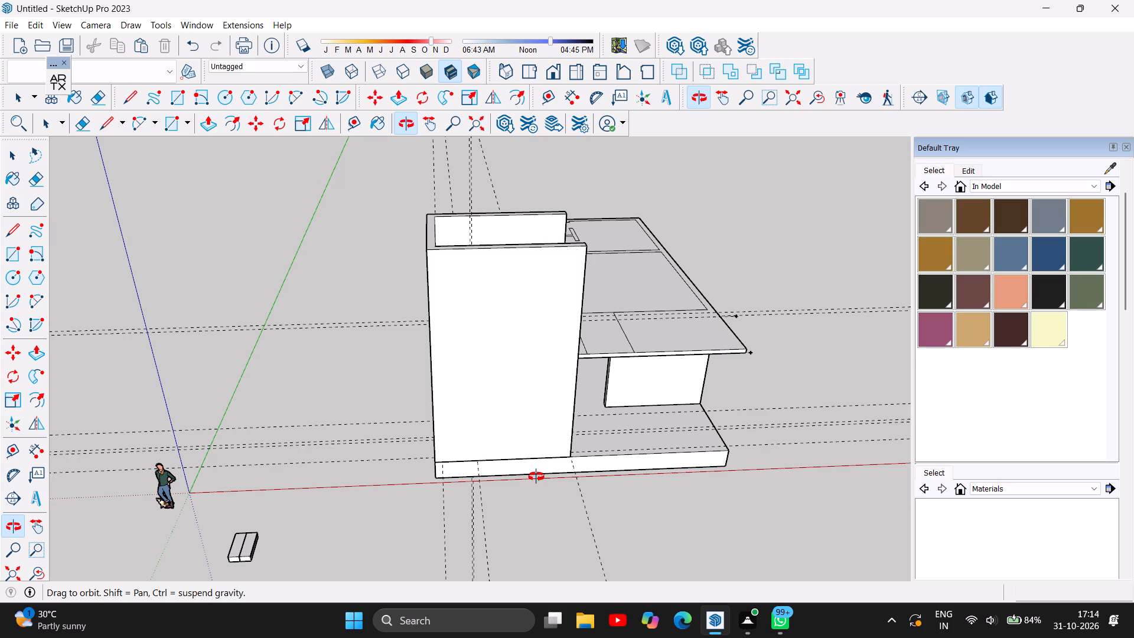
pyautogui.moveTo(644, 470); pyautogui.dragTo(578, 343)
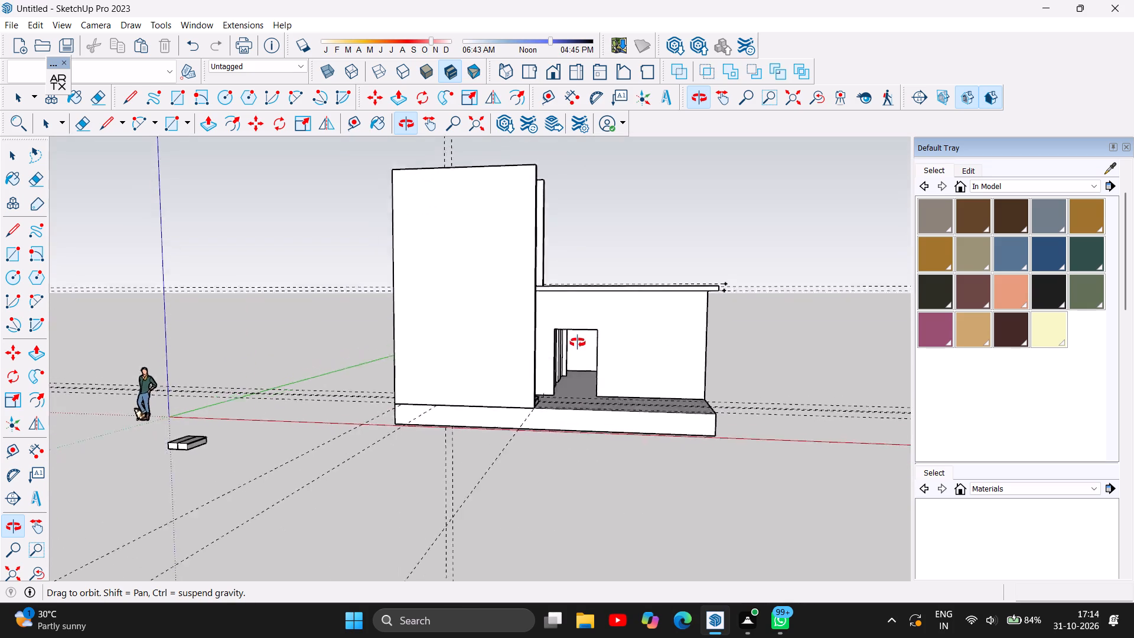
pyautogui.moveTo(578, 343); pyautogui.dragTo(211, 403)
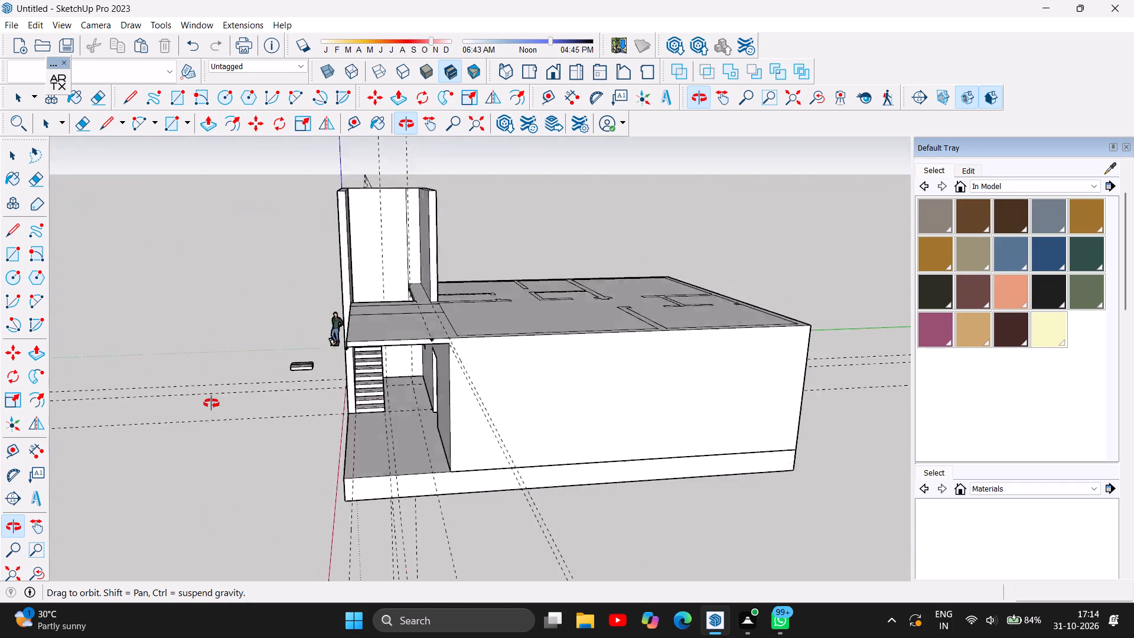
pyautogui.moveTo(211, 403); pyautogui.dragTo(200, 528)
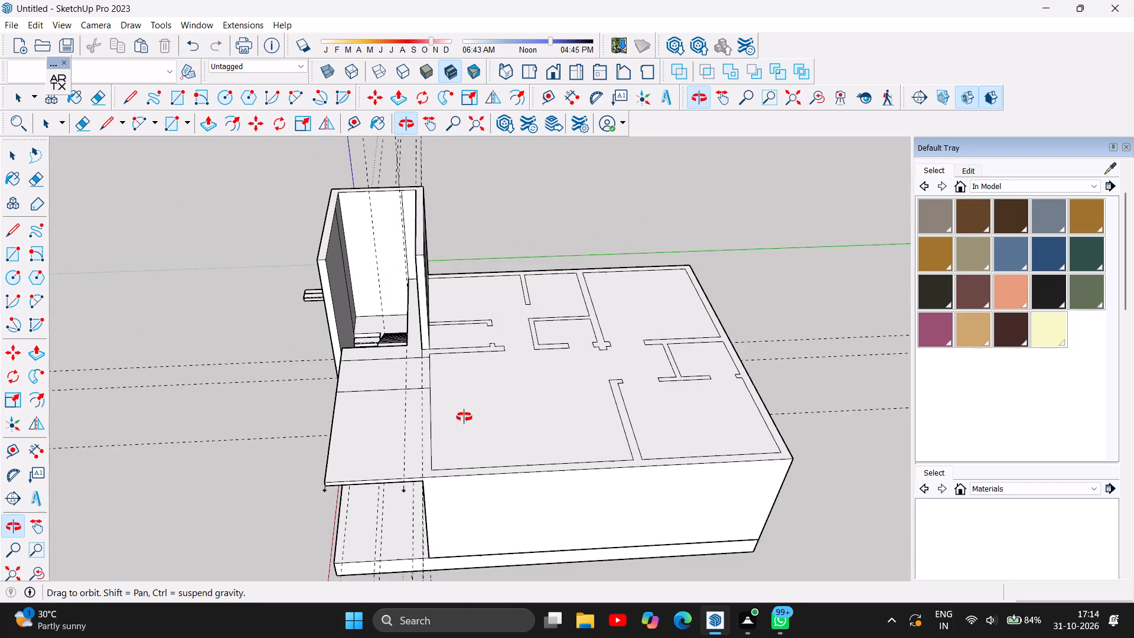
# Draw a rectangle about 4' 3 7/16" by 7" over the open side of the stair at the foot of the upper flight.
pyautogui.scroll(7, 399, 303)
pyautogui.moveTo(360, 341); pyautogui.dragTo(627, 356)
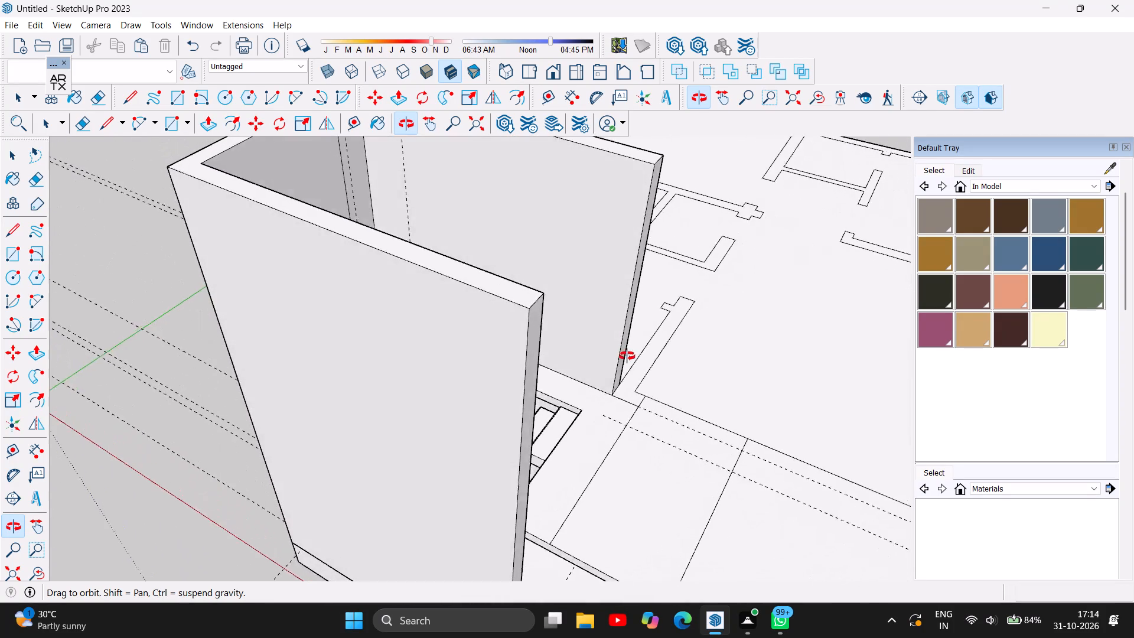
pyautogui.moveTo(627, 356); pyautogui.dragTo(394, 450)
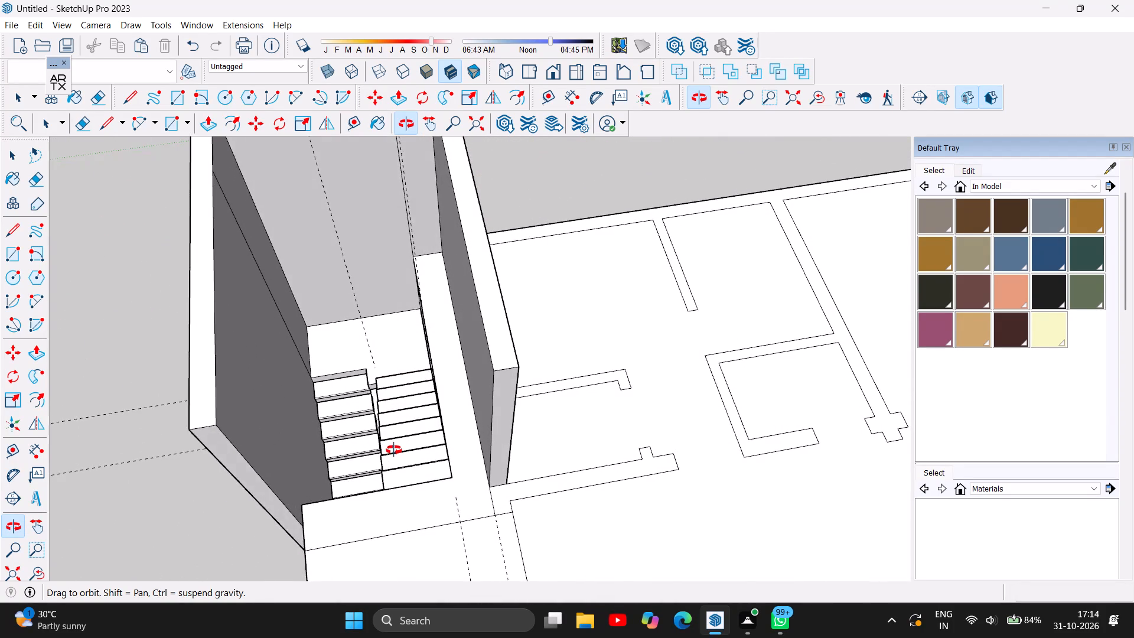
pyautogui.scroll(4, 394, 450)
pyautogui.moveTo(396, 450); pyautogui.dragTo(458, 440)
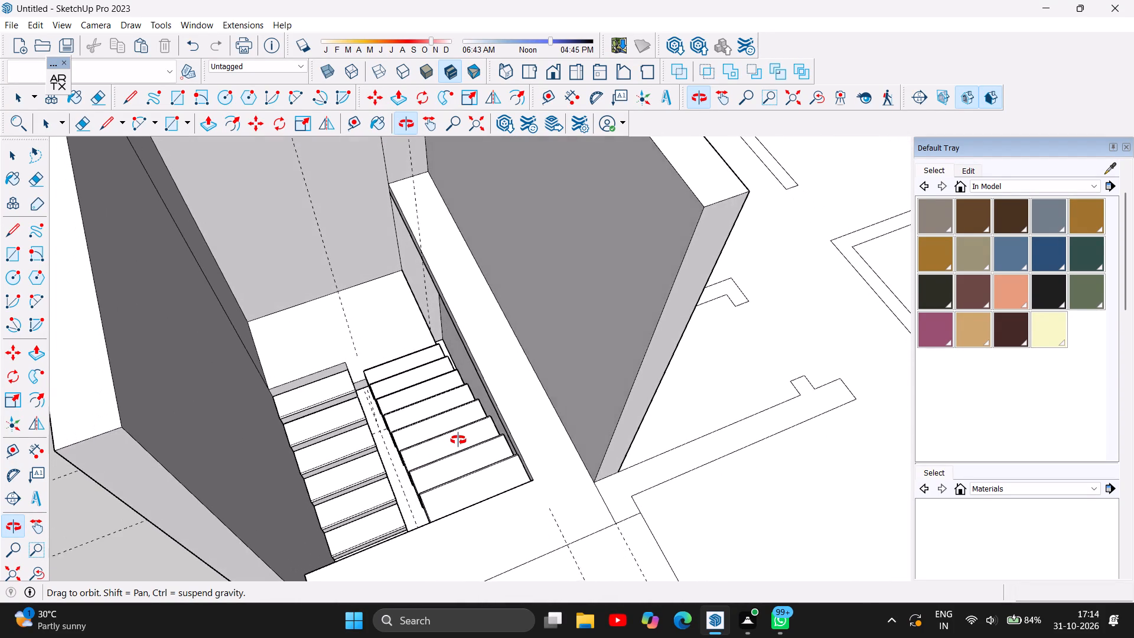
pyautogui.moveTo(458, 440); pyautogui.dragTo(459, 440)
pyautogui.scroll(8, 426, 349)
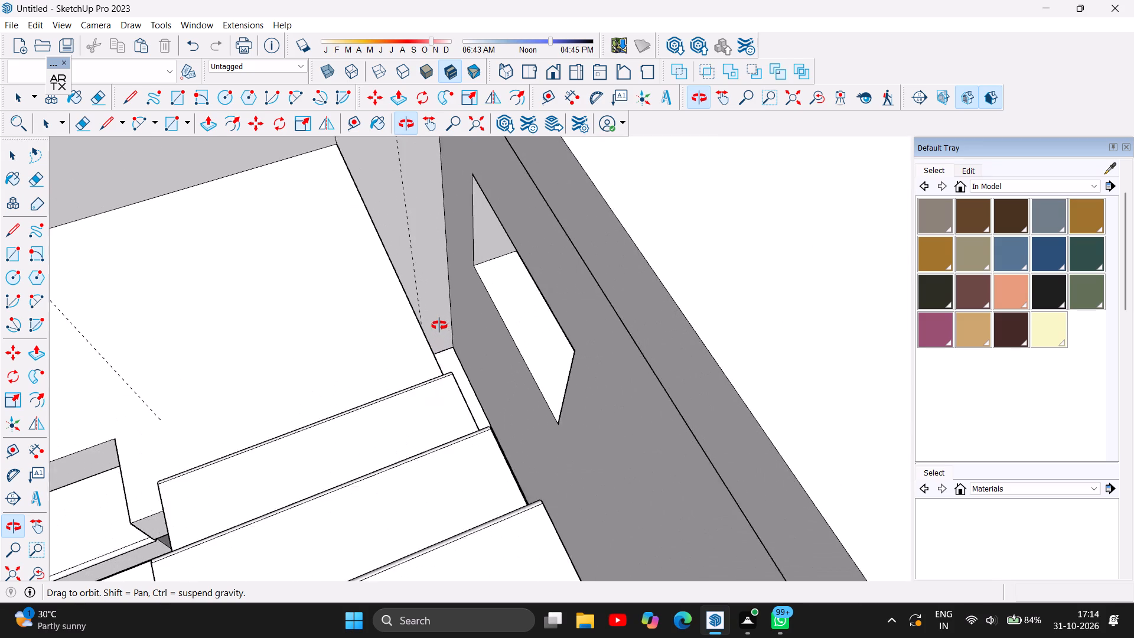
pyautogui.scroll(2, 439, 325)
pyautogui.moveTo(474, 357); pyautogui.dragTo(399, 241)
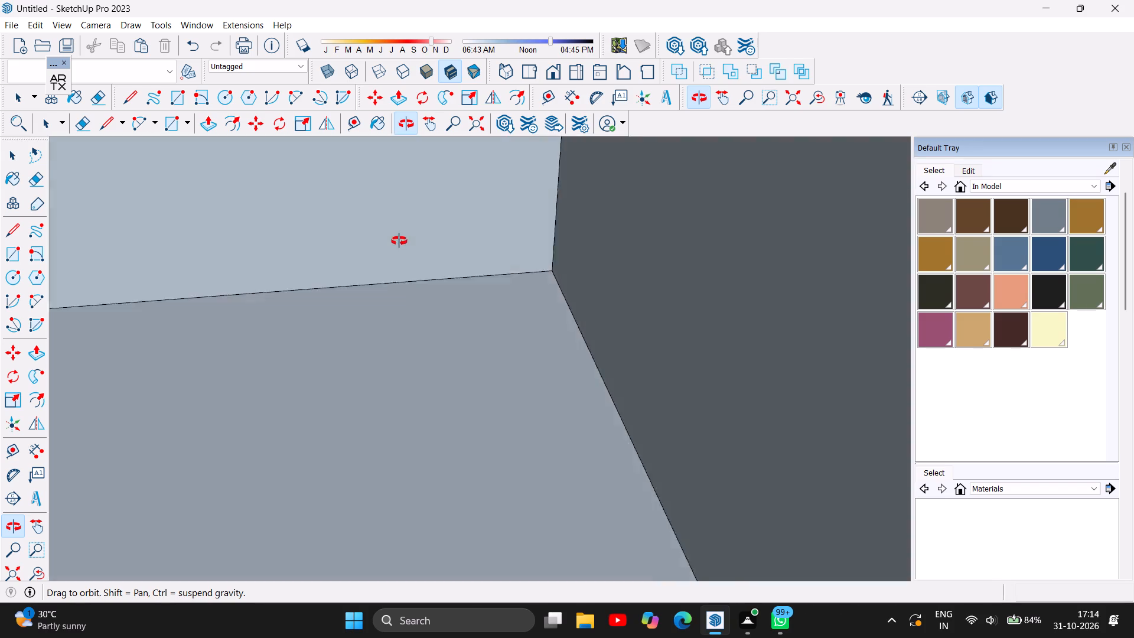
pyautogui.moveTo(399, 241); pyautogui.dragTo(370, 223)
pyautogui.scroll(-2, 443, 188)
pyautogui.moveTo(431, 349); pyautogui.dragTo(435, 337)
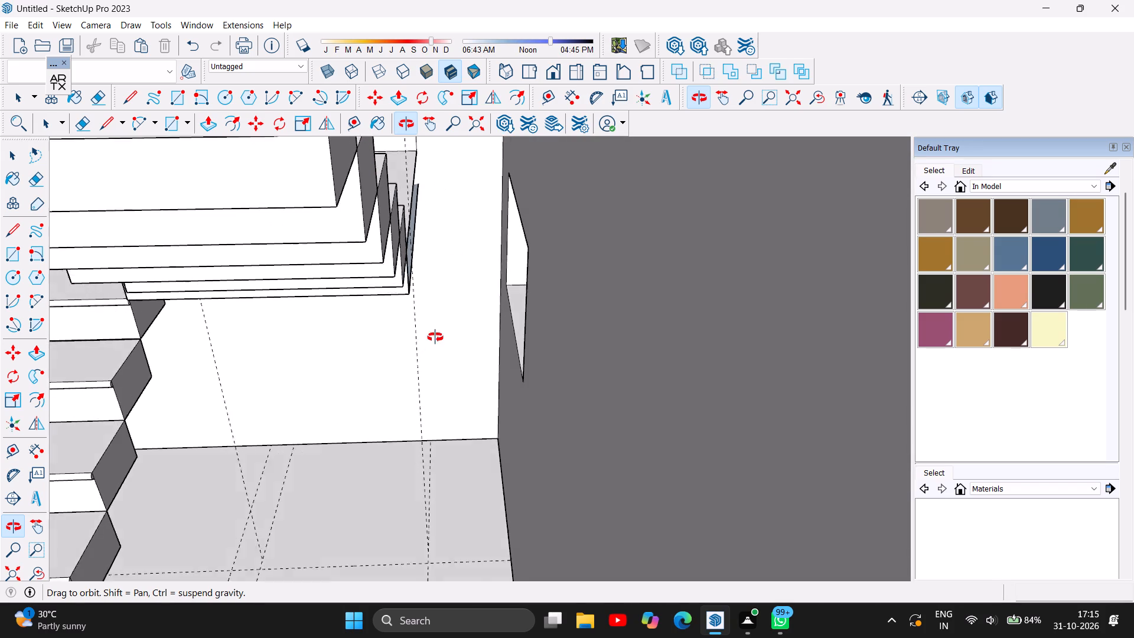
pyautogui.moveTo(435, 337); pyautogui.dragTo(464, 249)
pyautogui.moveTo(435, 310); pyautogui.dragTo(345, 312)
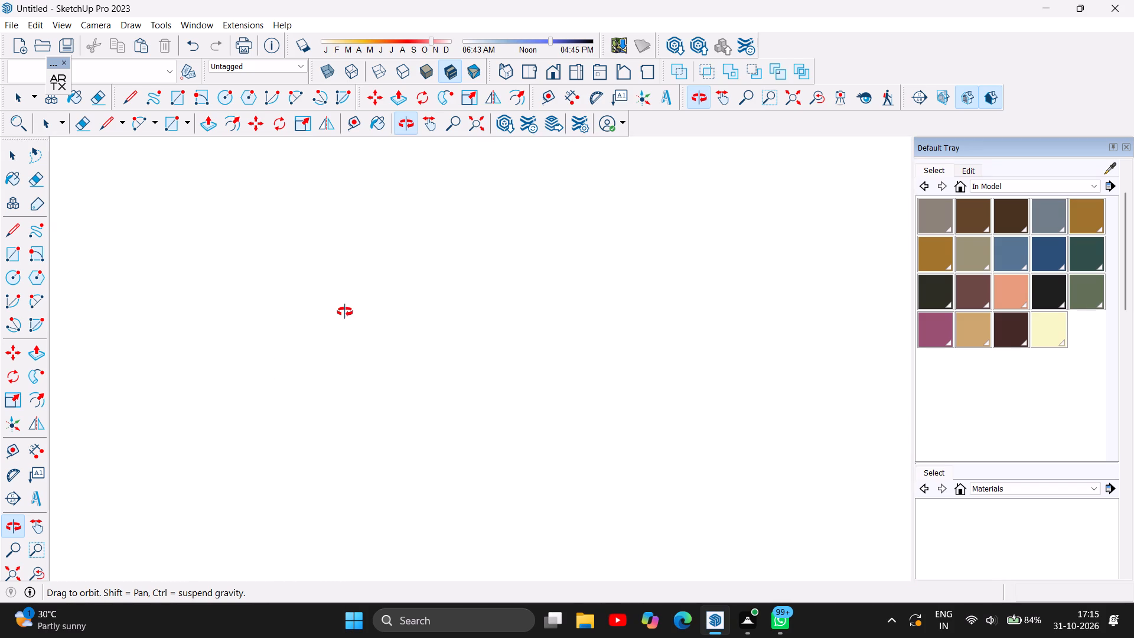
pyautogui.moveTo(345, 312); pyautogui.dragTo(395, 308)
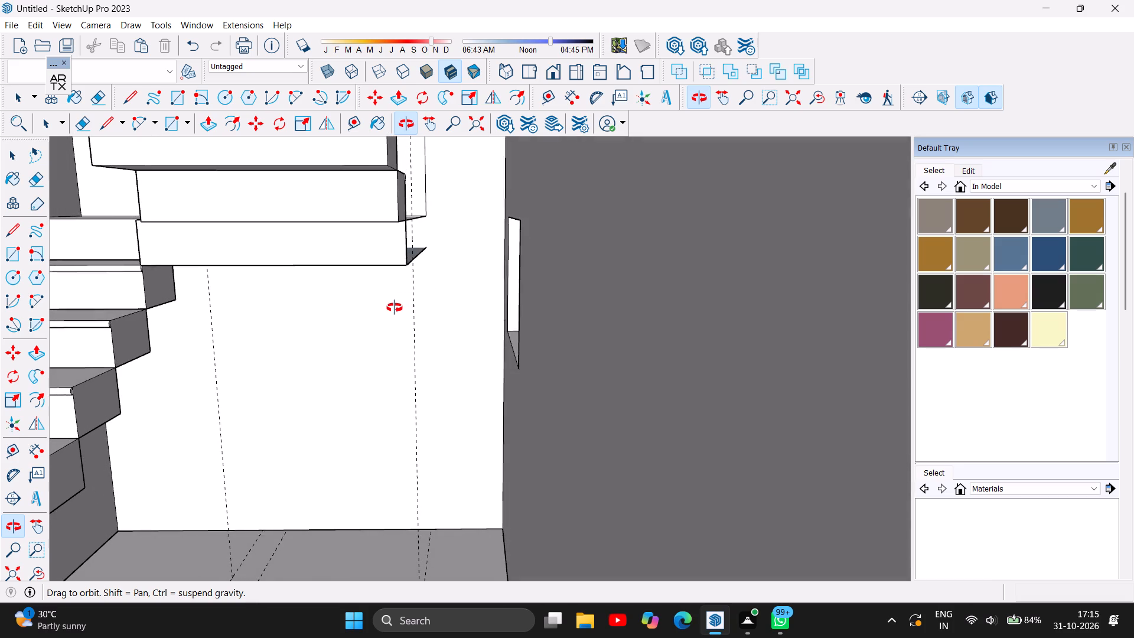
pyautogui.moveTo(395, 308); pyautogui.dragTo(394, 308)
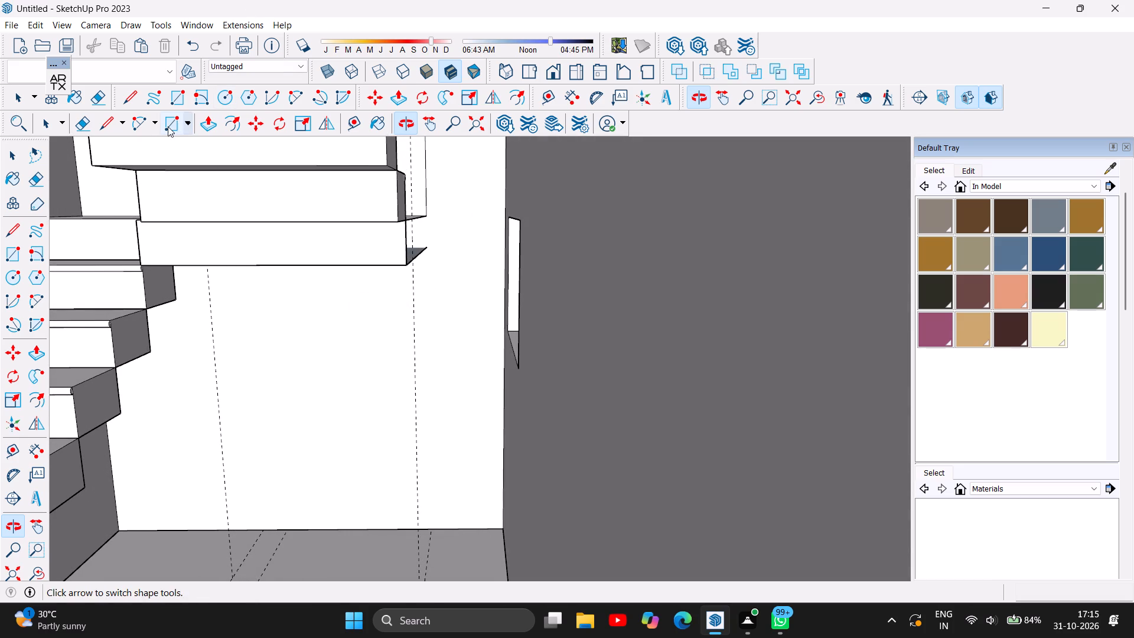
pyautogui.doubleClick(171, 123)
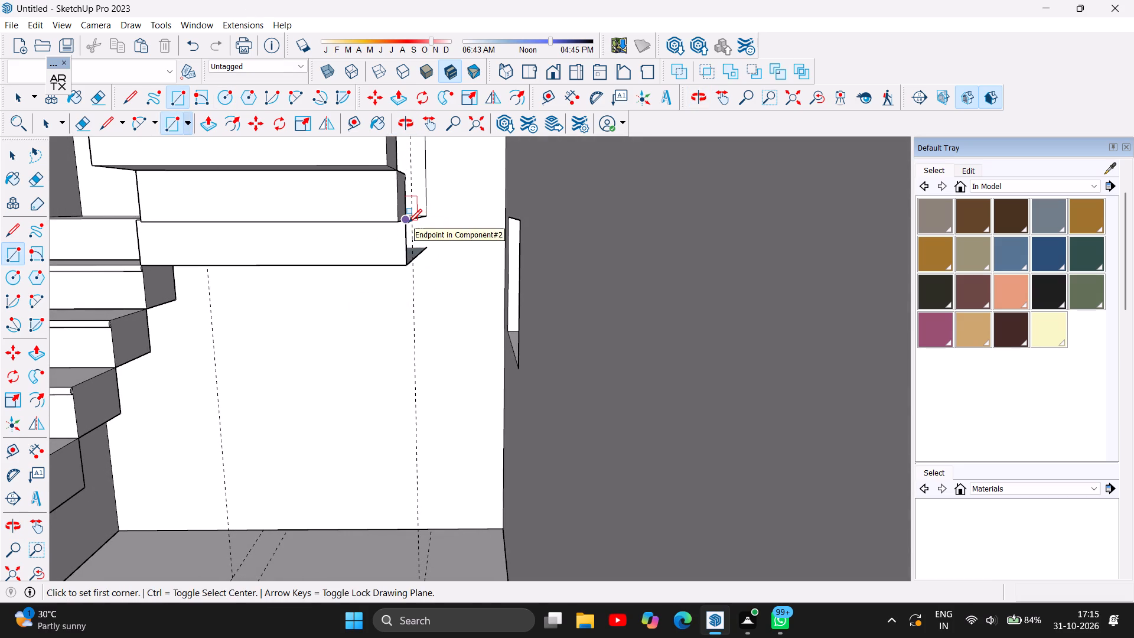
pyautogui.click(408, 223)
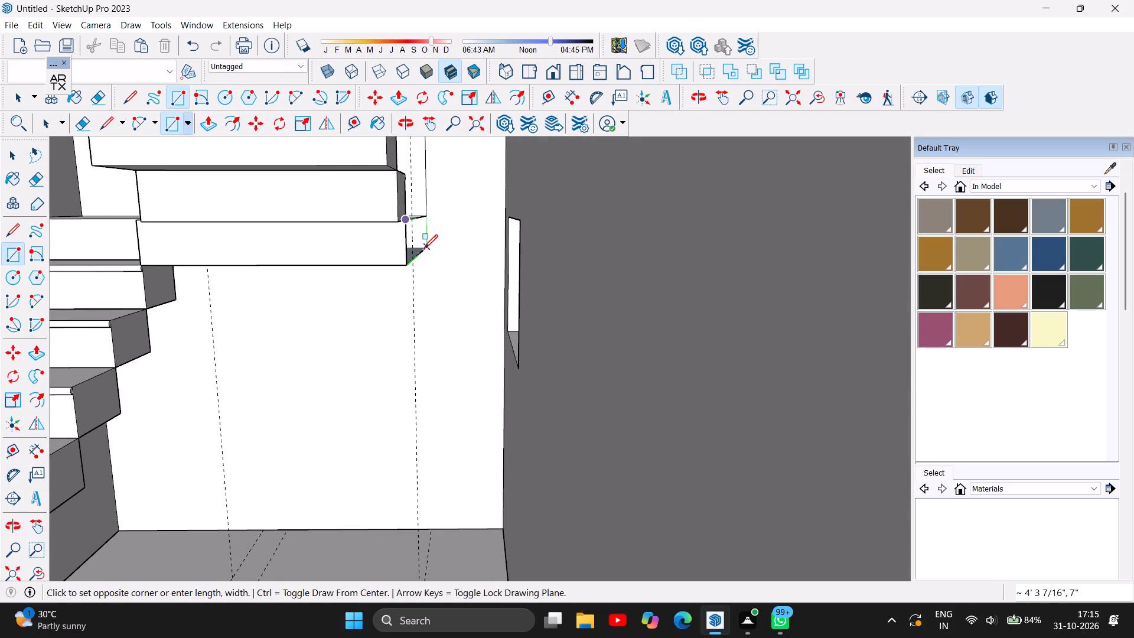
pyautogui.click(425, 247)
# Inspect the staircase, the covered entrance area and the stairwell walls from outside the house.
pyautogui.scroll(-4, 457, 296)
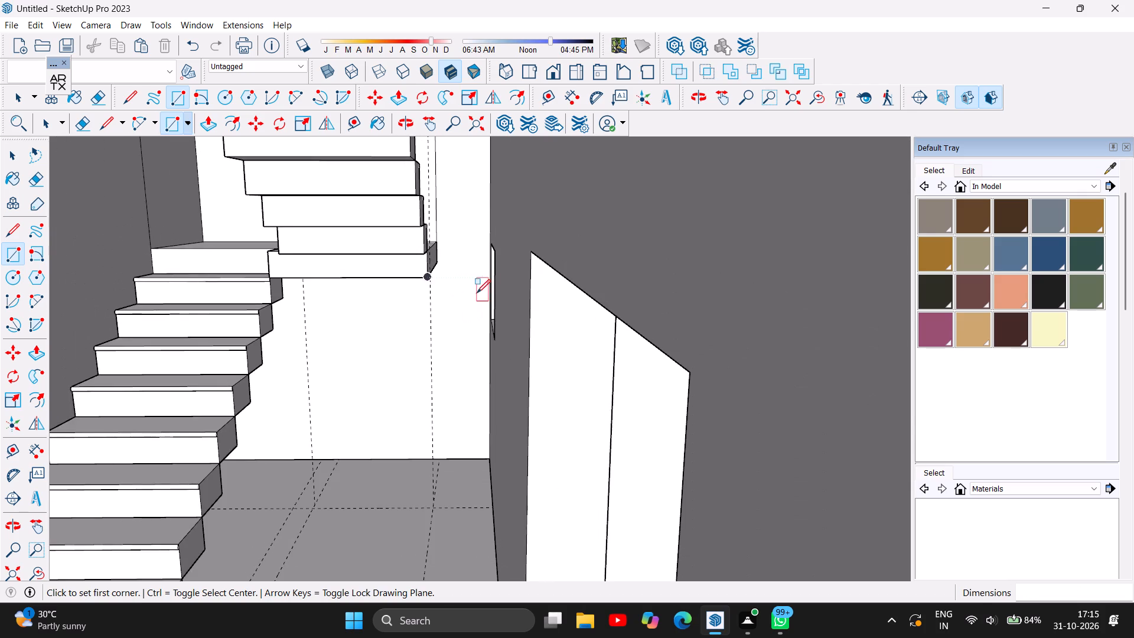
pyautogui.scroll(-4, 483, 289)
pyautogui.scroll(-5, 546, 288)
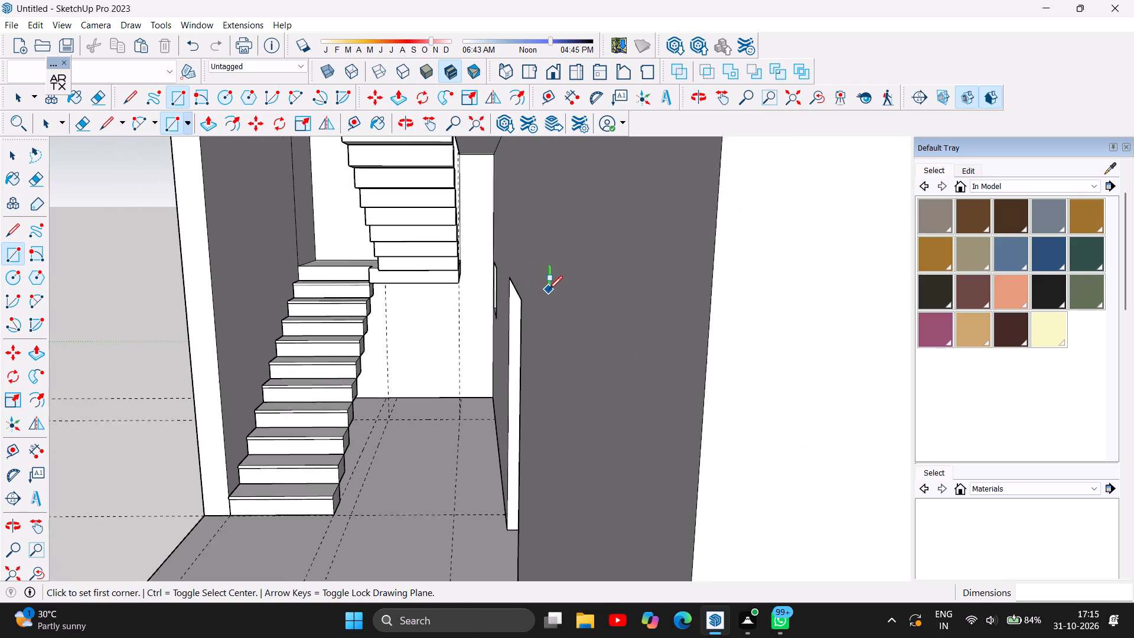
pyautogui.scroll(-7, 550, 289)
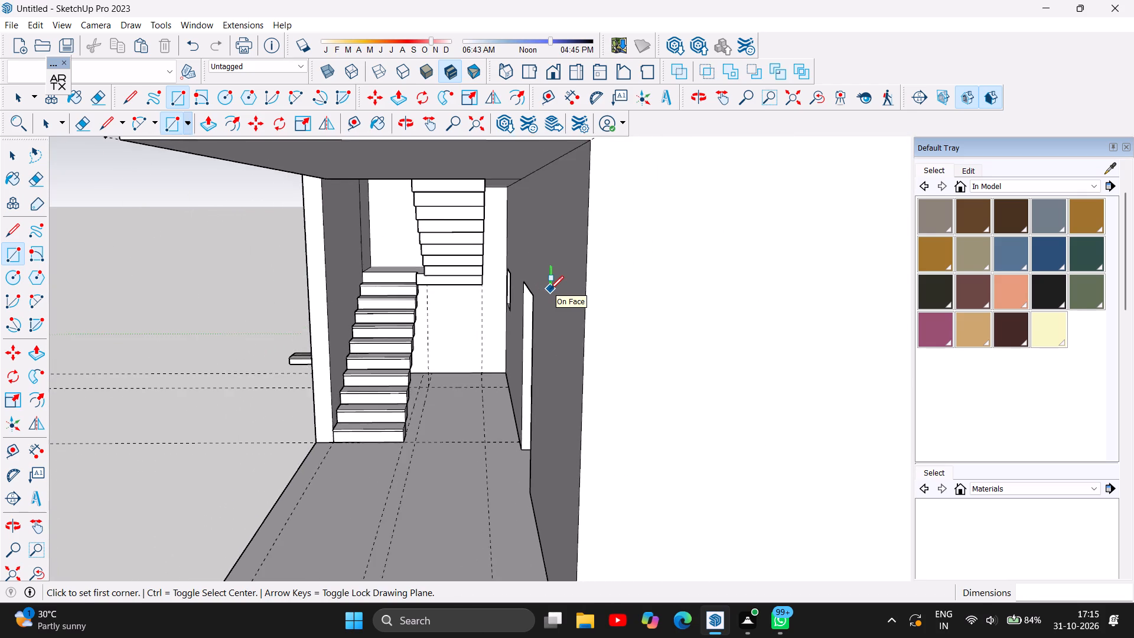
pyautogui.scroll(-8, 550, 289)
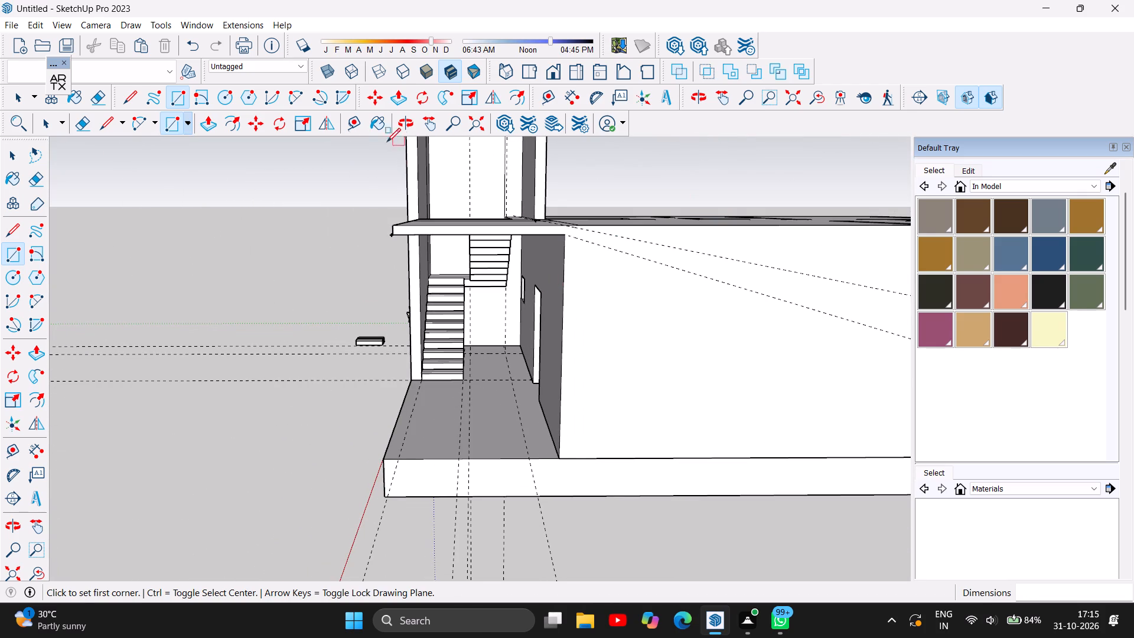
pyautogui.click(410, 116)
pyautogui.moveTo(361, 323); pyautogui.dragTo(556, 328)
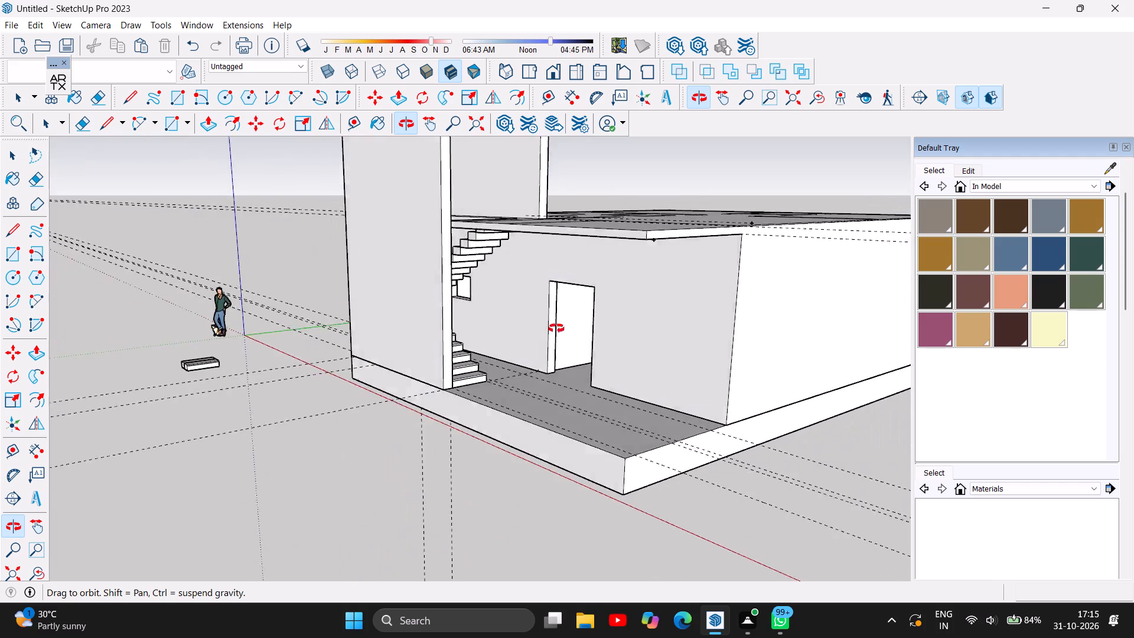
pyautogui.moveTo(556, 328); pyautogui.dragTo(556, 282)
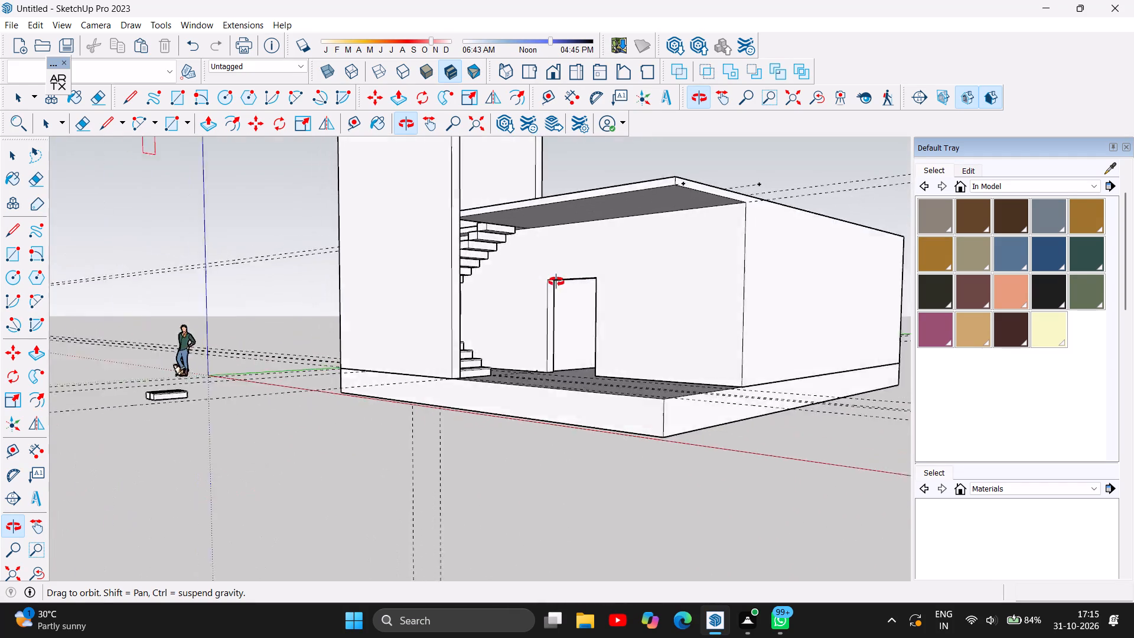
pyautogui.moveTo(556, 282); pyautogui.dragTo(334, 375)
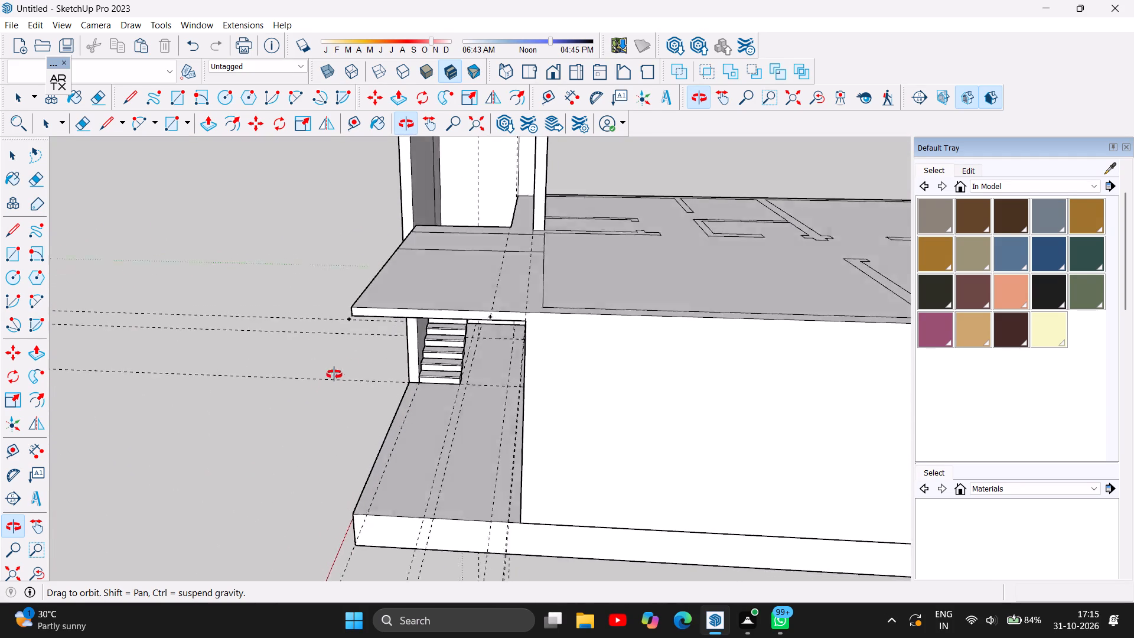
pyautogui.moveTo(334, 375); pyautogui.dragTo(671, 387)
pyautogui.moveTo(464, 360); pyautogui.dragTo(571, 330)
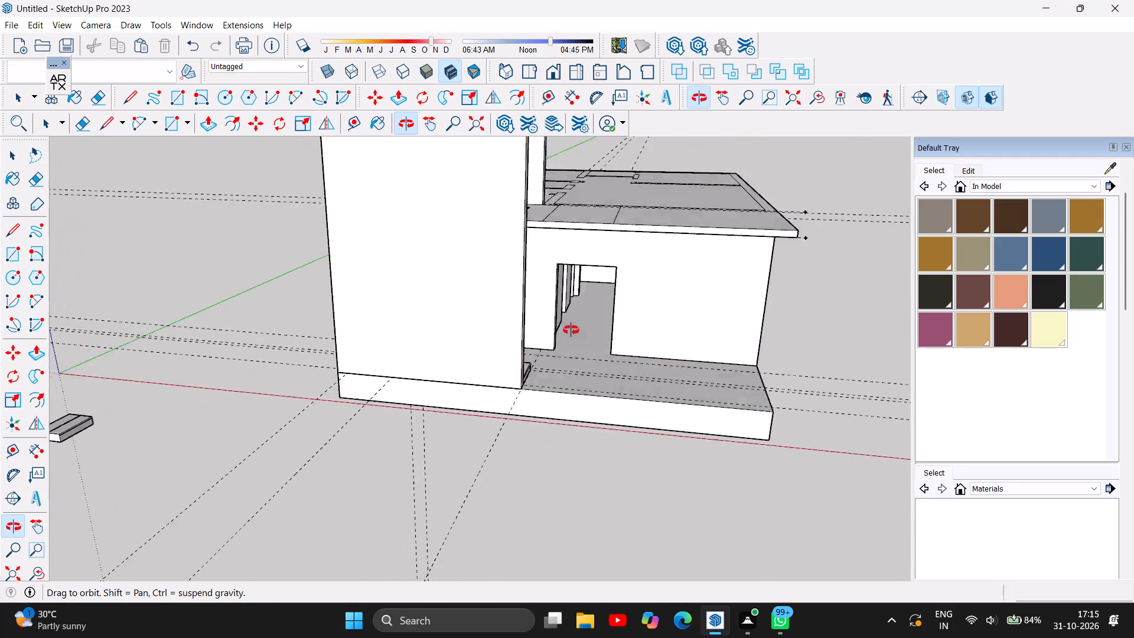
pyautogui.moveTo(571, 330); pyautogui.dragTo(283, 317)
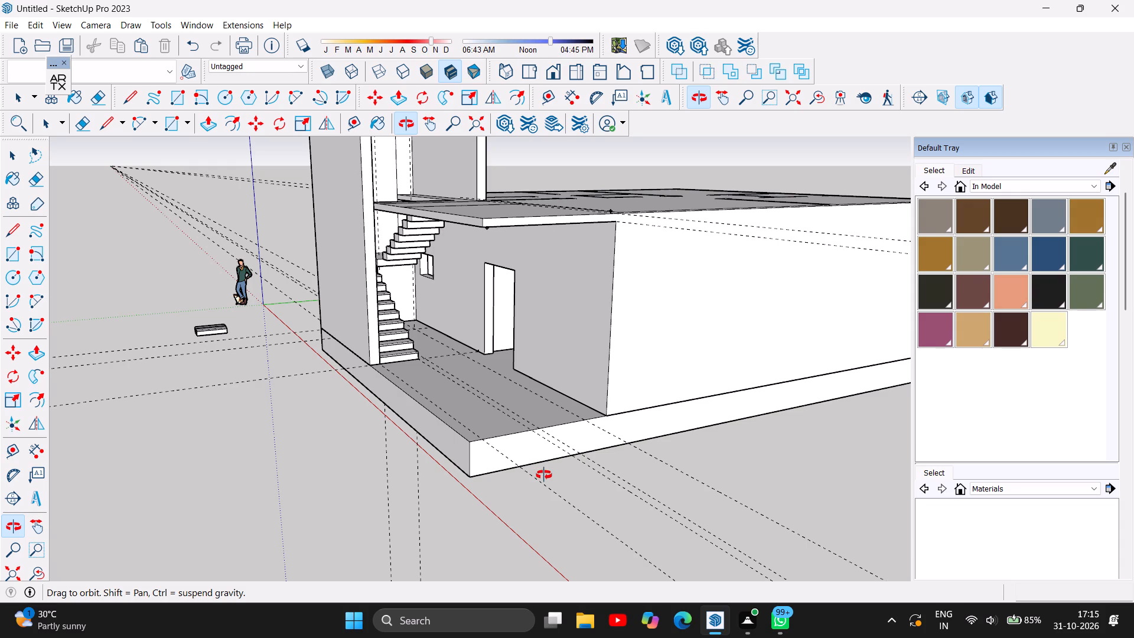
# Inspect the stairwell walls, the stair opening and the roof slab from the front, the sides and above.
pyautogui.moveTo(320, 396); pyautogui.dragTo(690, 419)
pyautogui.click(690, 419)
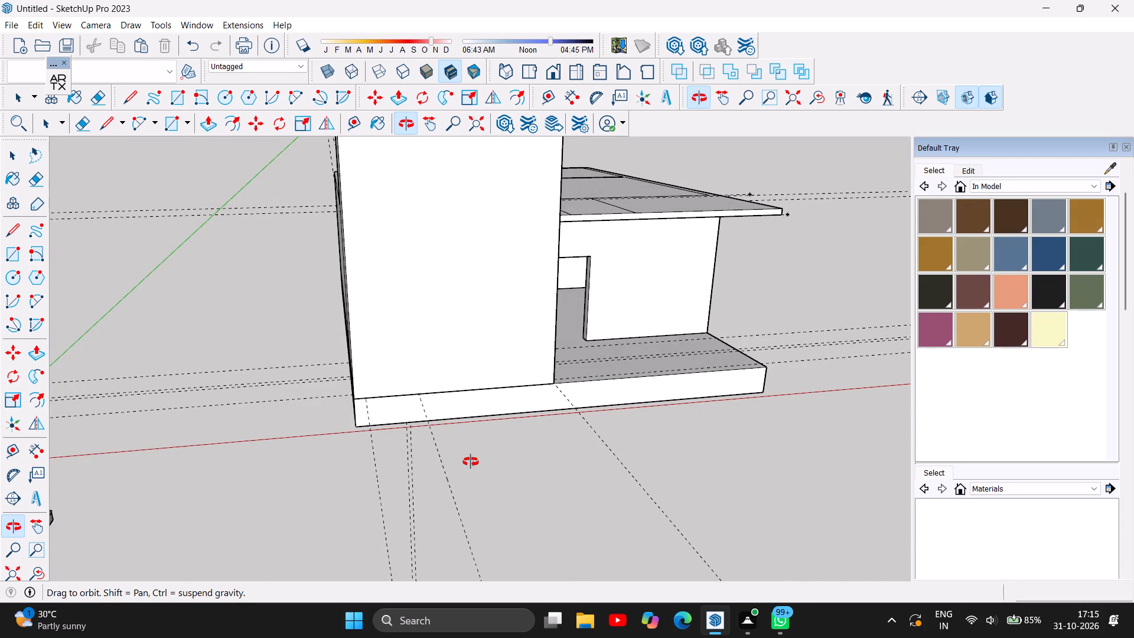
pyautogui.scroll(-2, 361, 463)
pyautogui.scroll(-3, 472, 430)
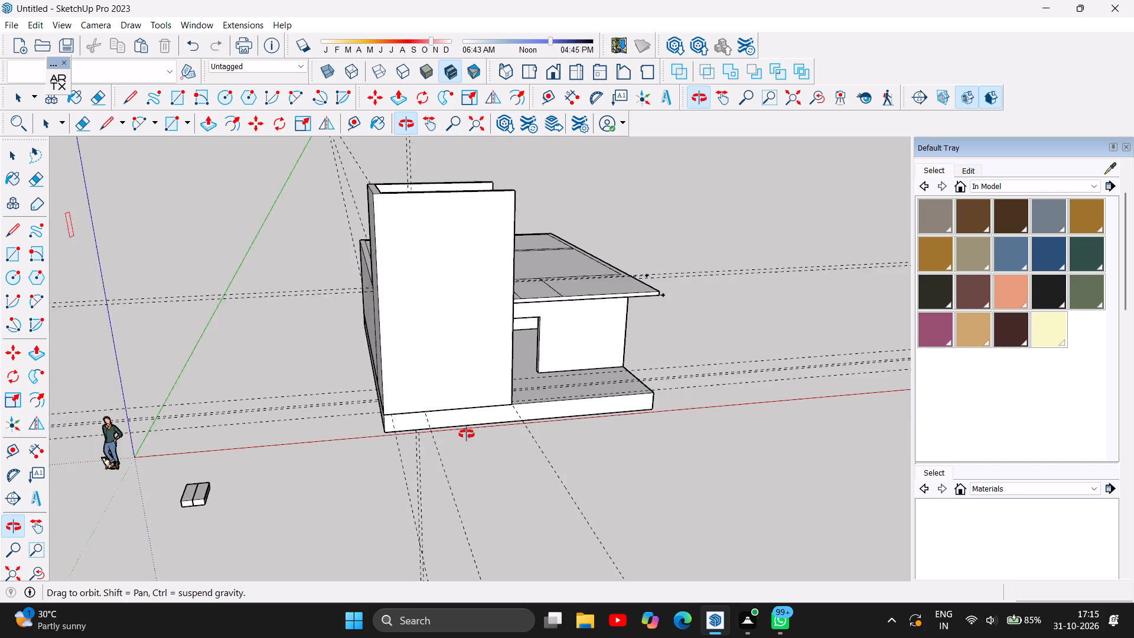
pyautogui.scroll(-1, 467, 434)
pyautogui.scroll(3, 576, 372)
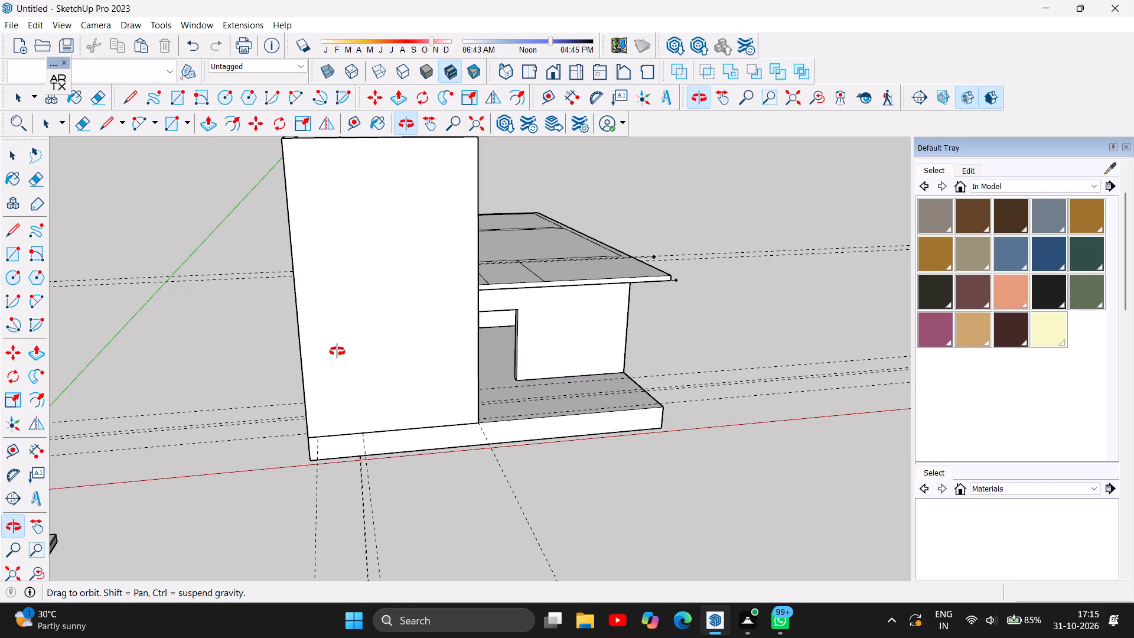
pyautogui.scroll(-3, 330, 354)
pyautogui.moveTo(373, 418); pyautogui.dragTo(348, 357)
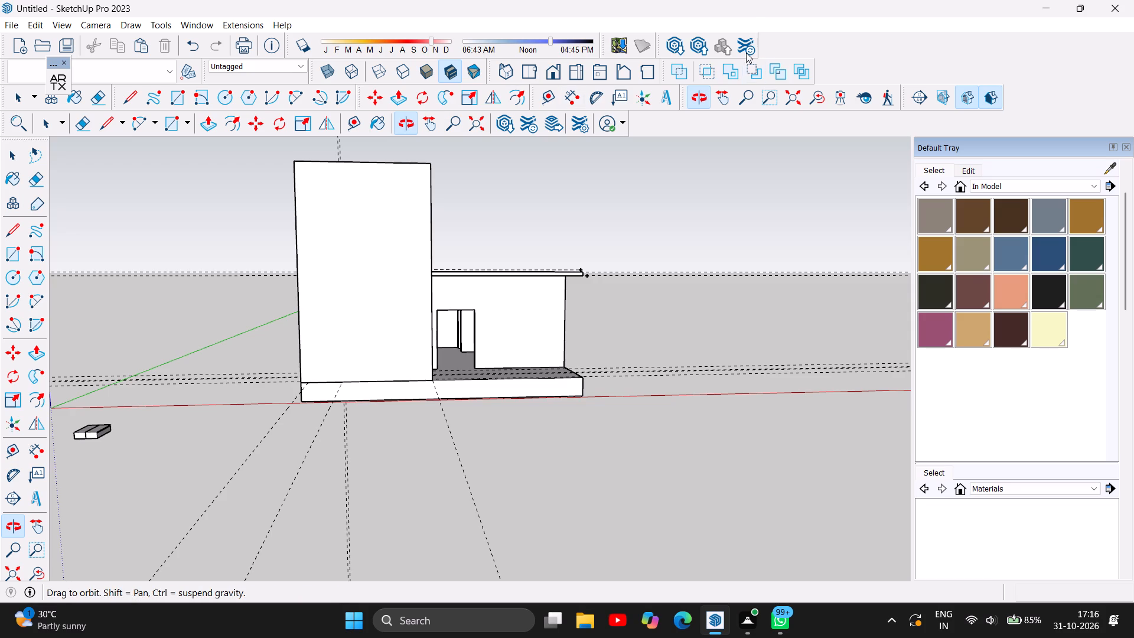
pyautogui.moveTo(587, 314); pyautogui.dragTo(335, 334)
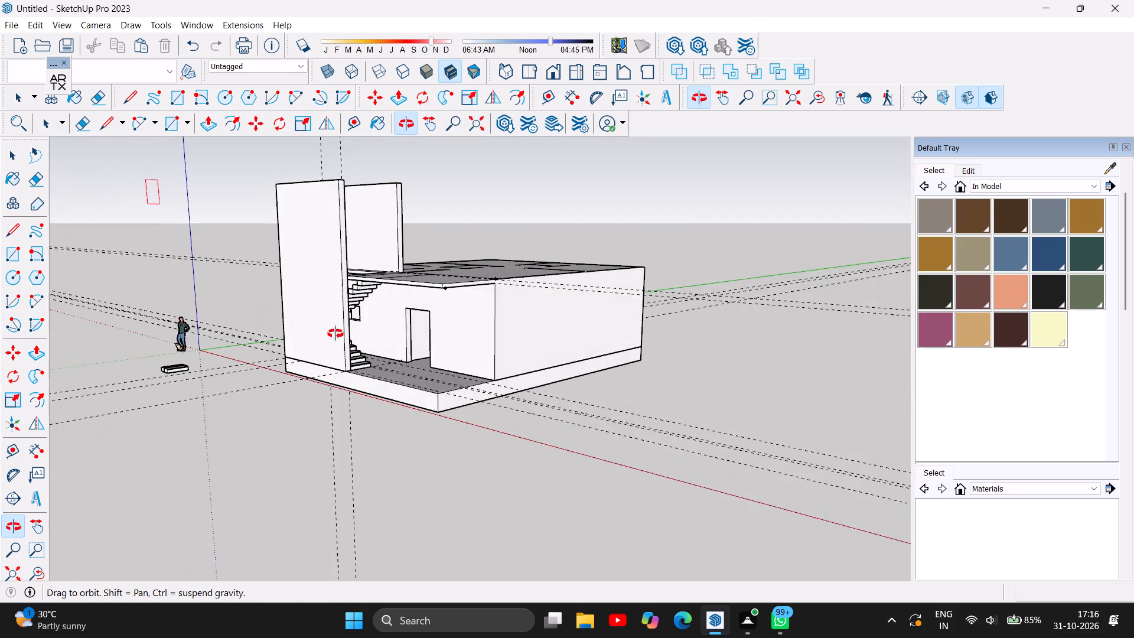
pyautogui.moveTo(335, 334); pyautogui.dragTo(529, 333)
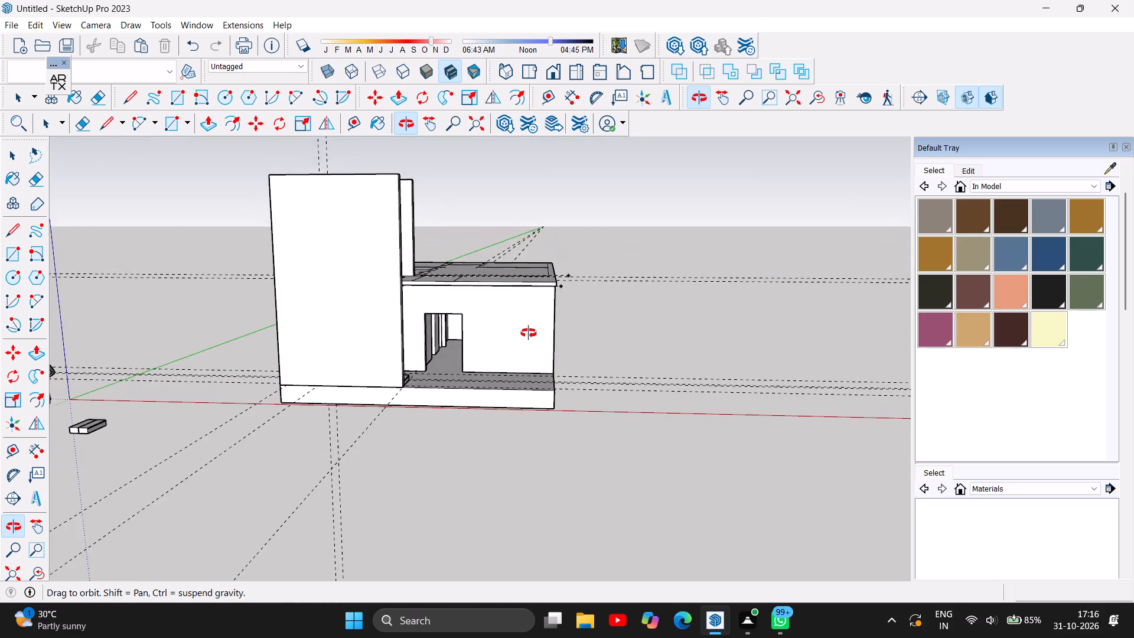
pyautogui.moveTo(529, 333); pyautogui.dragTo(541, 327)
pyautogui.moveTo(296, 217); pyautogui.dragTo(298, 217)
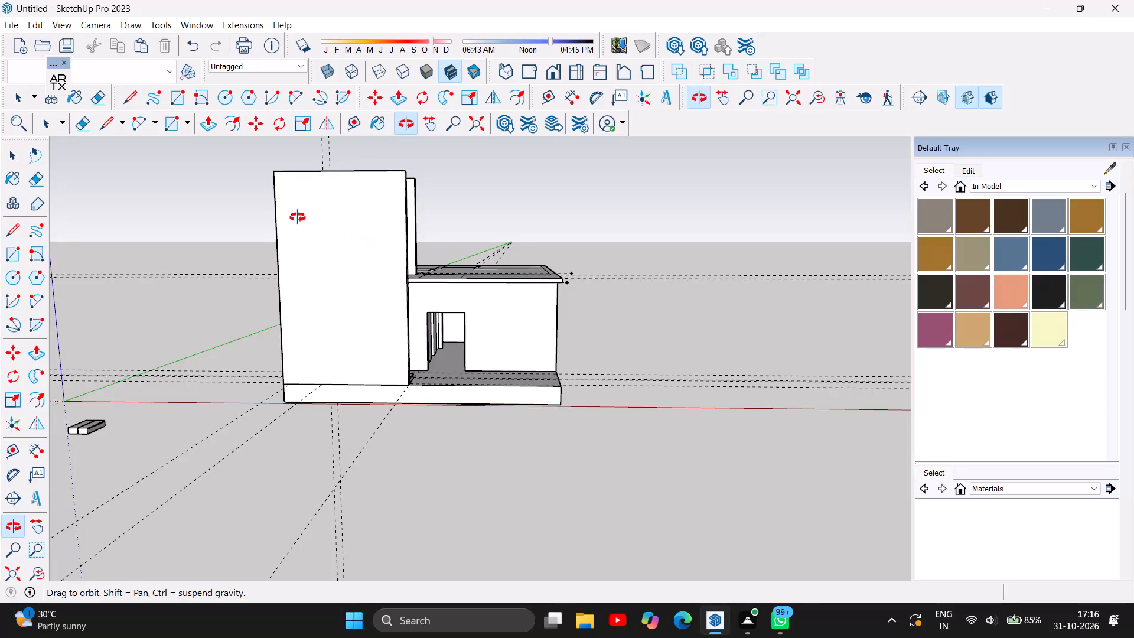
pyautogui.moveTo(298, 217); pyautogui.dragTo(358, 254)
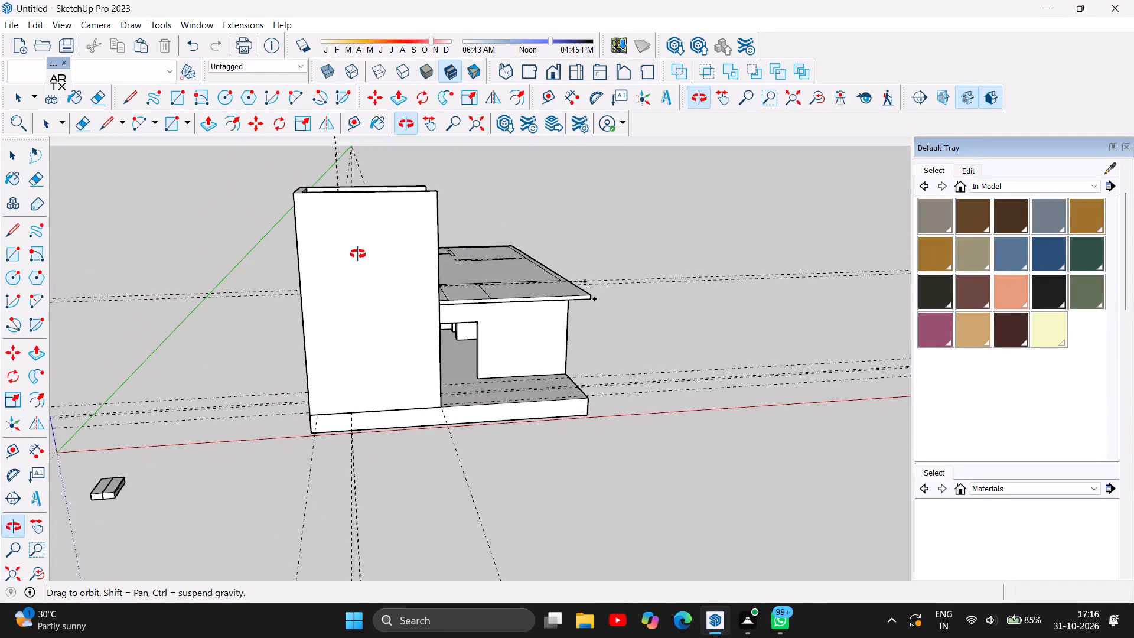
pyautogui.moveTo(296, 224); pyautogui.dragTo(272, 344)
pyautogui.moveTo(380, 260); pyautogui.dragTo(224, 342)
pyautogui.moveTo(386, 308); pyautogui.dragTo(220, 297)
pyautogui.scroll(4, 384, 171)
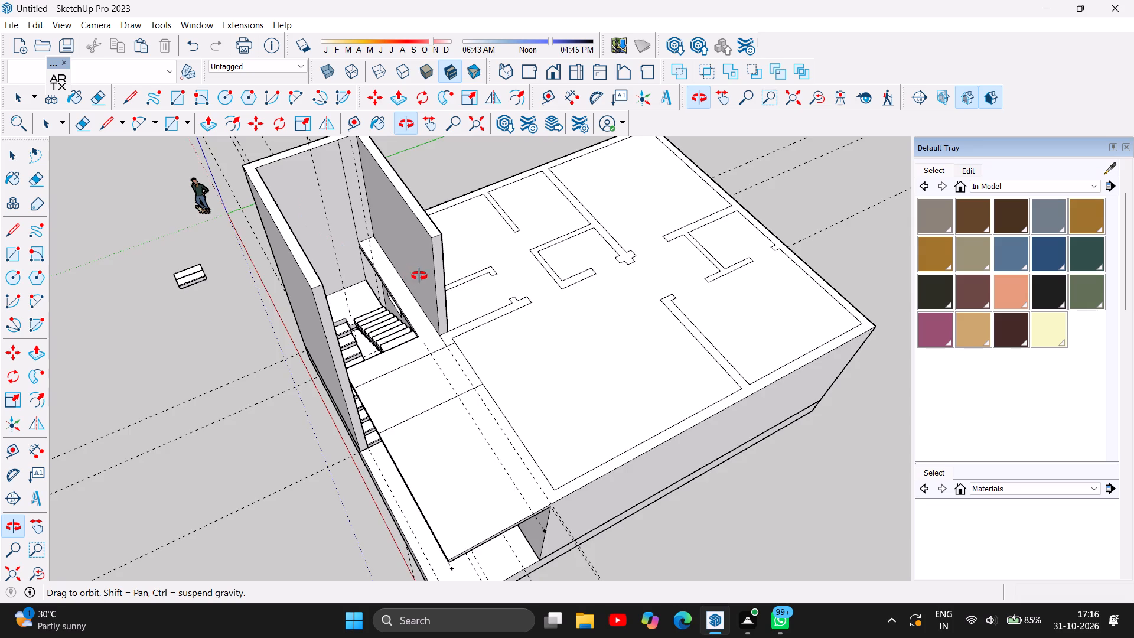
pyautogui.moveTo(410, 274); pyautogui.dragTo(319, 266)
pyautogui.scroll(-3, 326, 269)
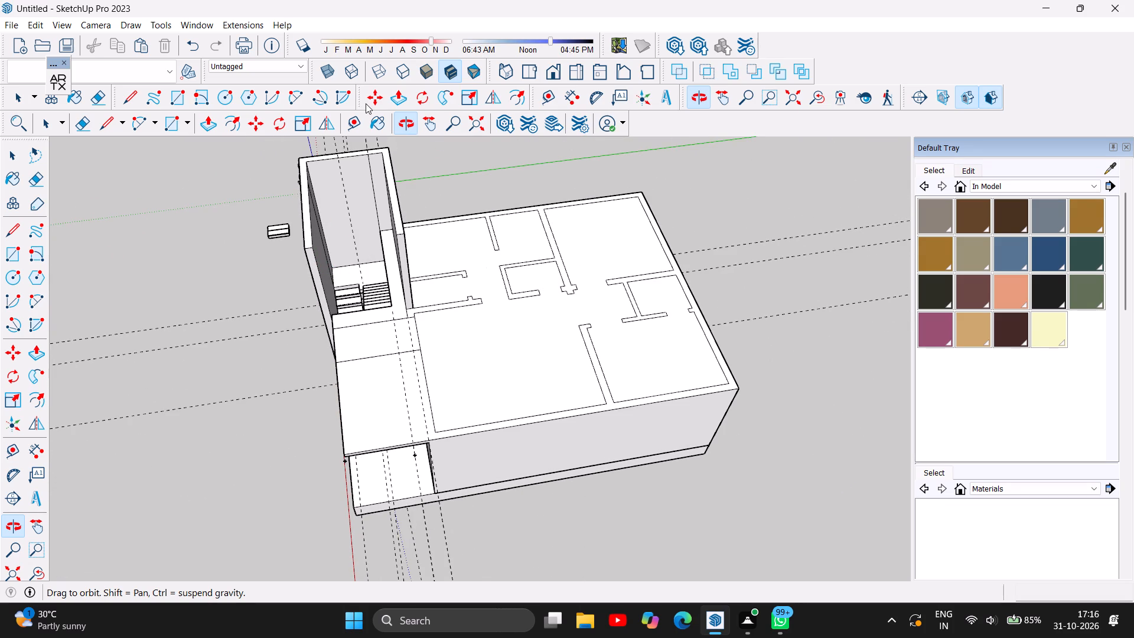
pyautogui.moveTo(377, 360); pyautogui.dragTo(391, 437)
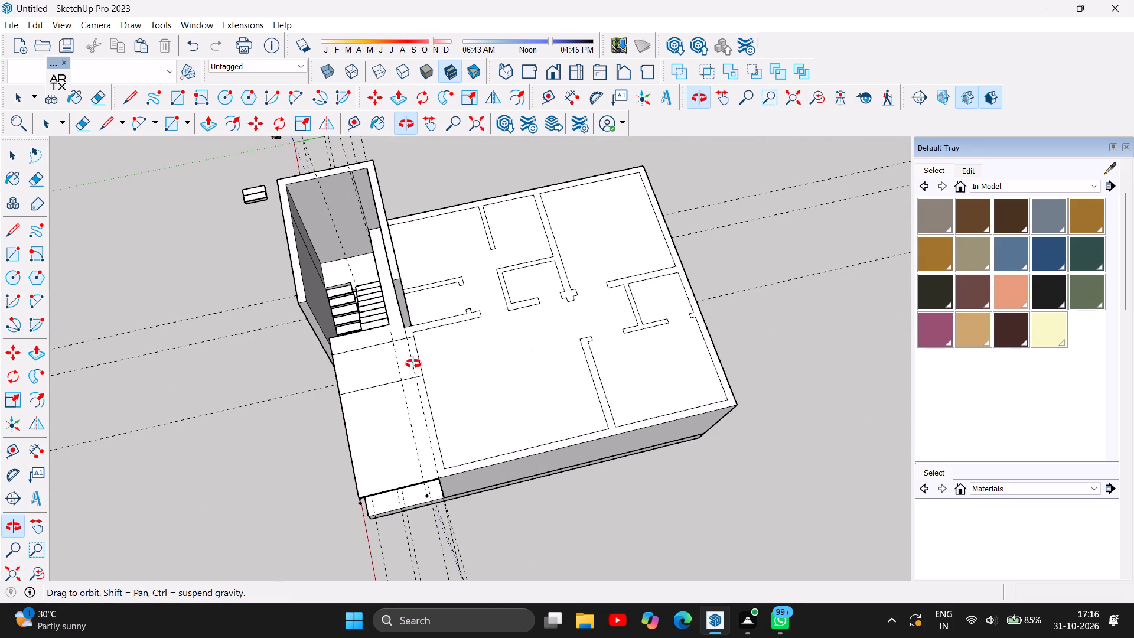
pyautogui.scroll(4, 372, 325)
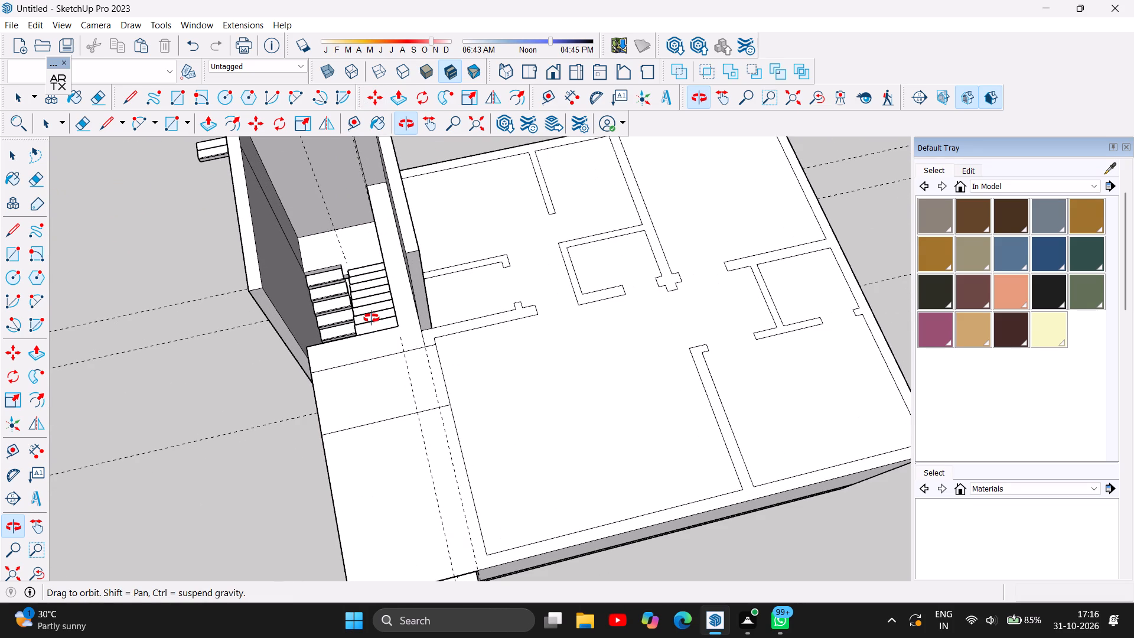
pyautogui.scroll(4, 274, 289)
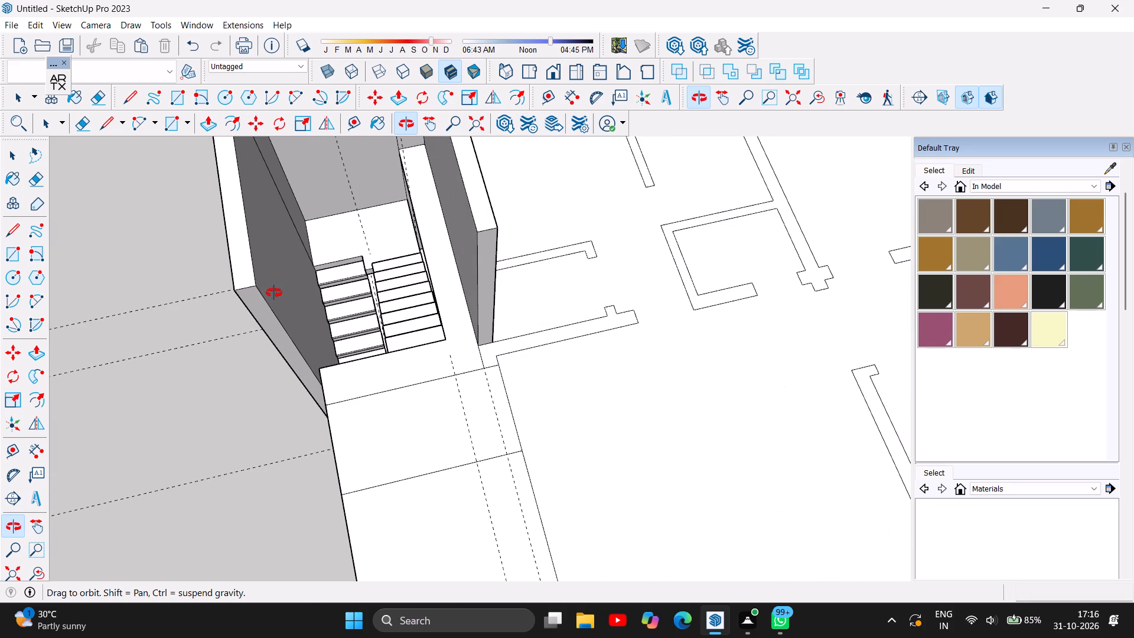
# Draw a rectangle about 13' 5" by 9' 6" across the top of the stairwell walls, from outer corner to opposite outer corner.
pyautogui.press('t')
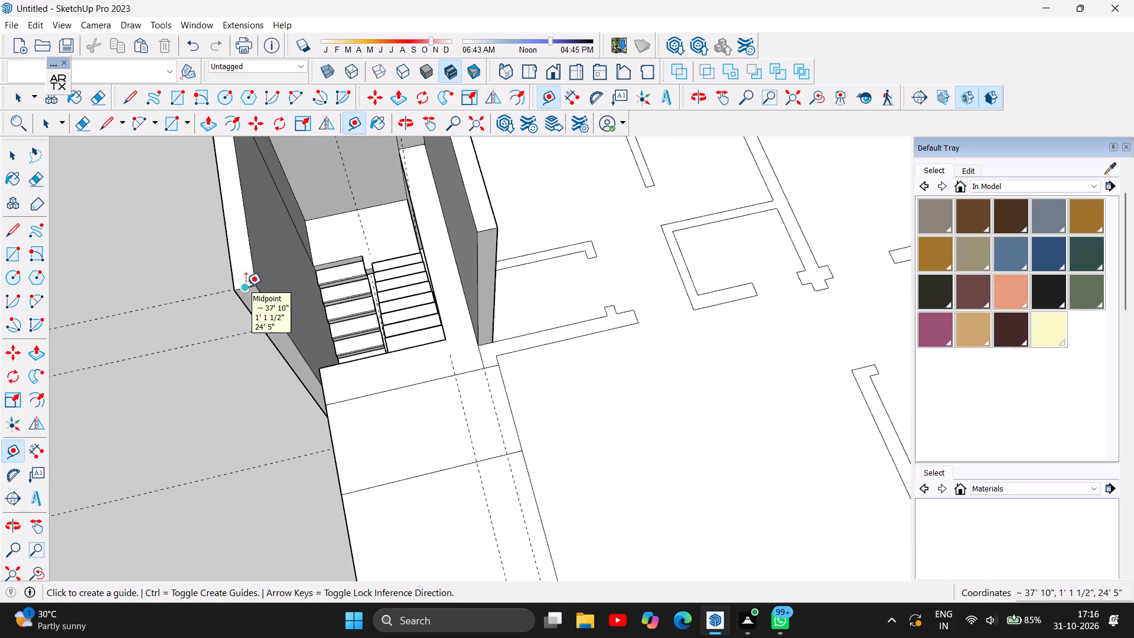
pyautogui.scroll(-4, 353, 383)
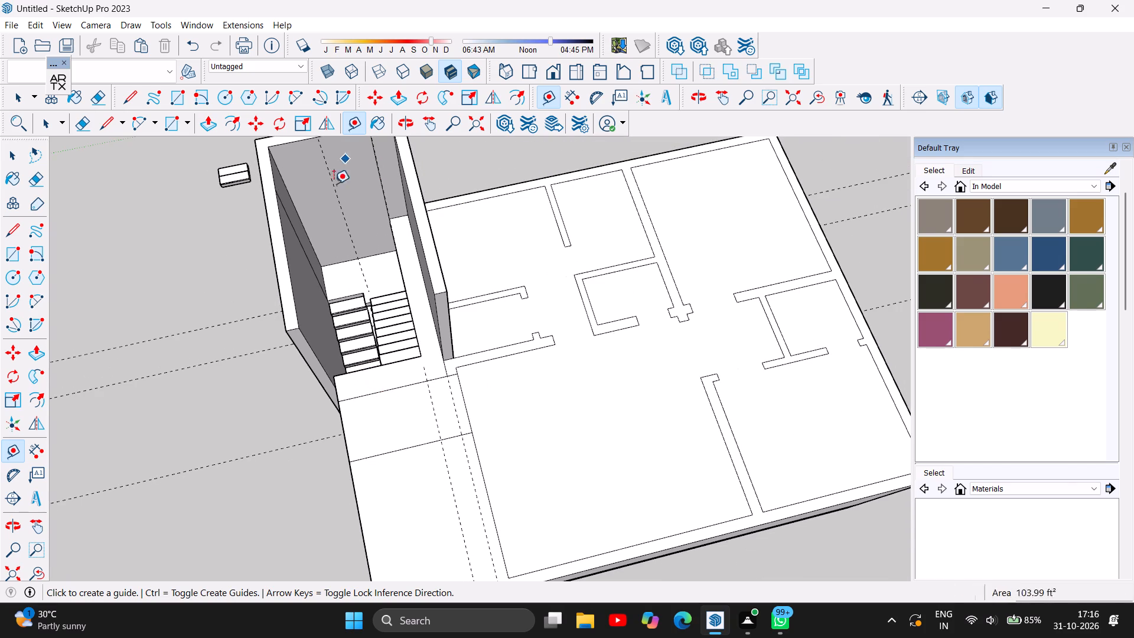
pyautogui.scroll(-3, 346, 361)
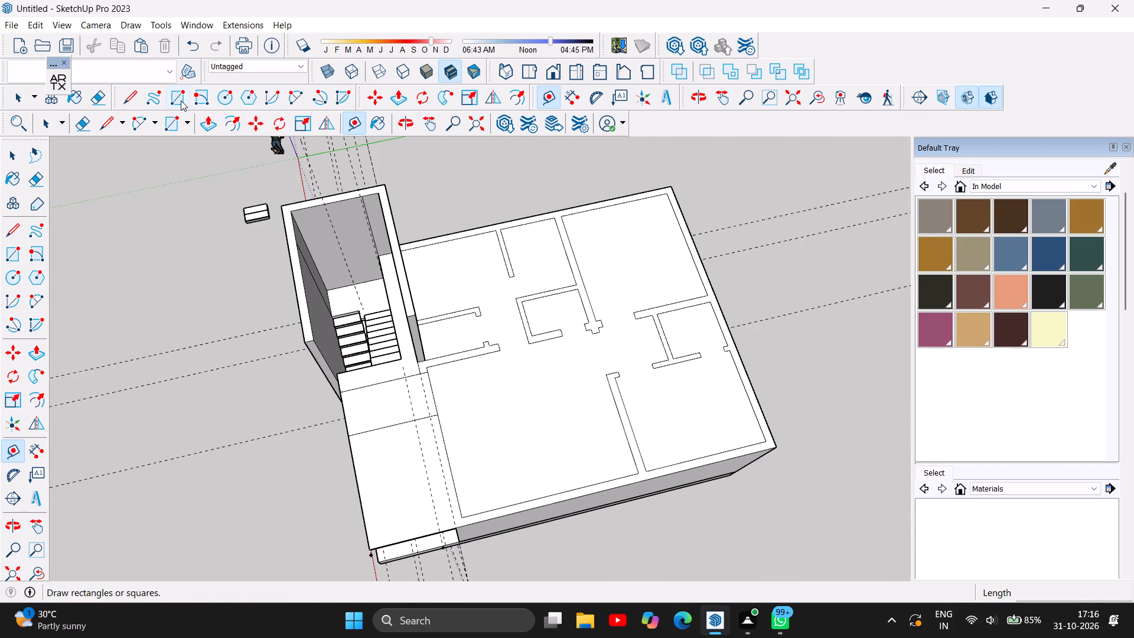
pyautogui.click(181, 100)
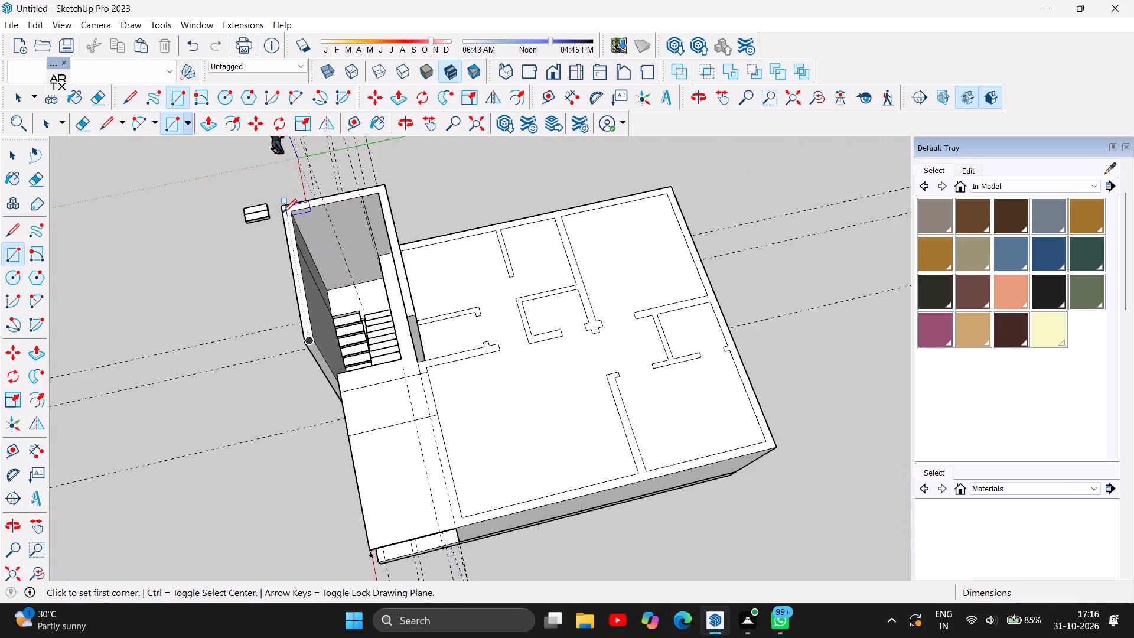
pyautogui.click(283, 207)
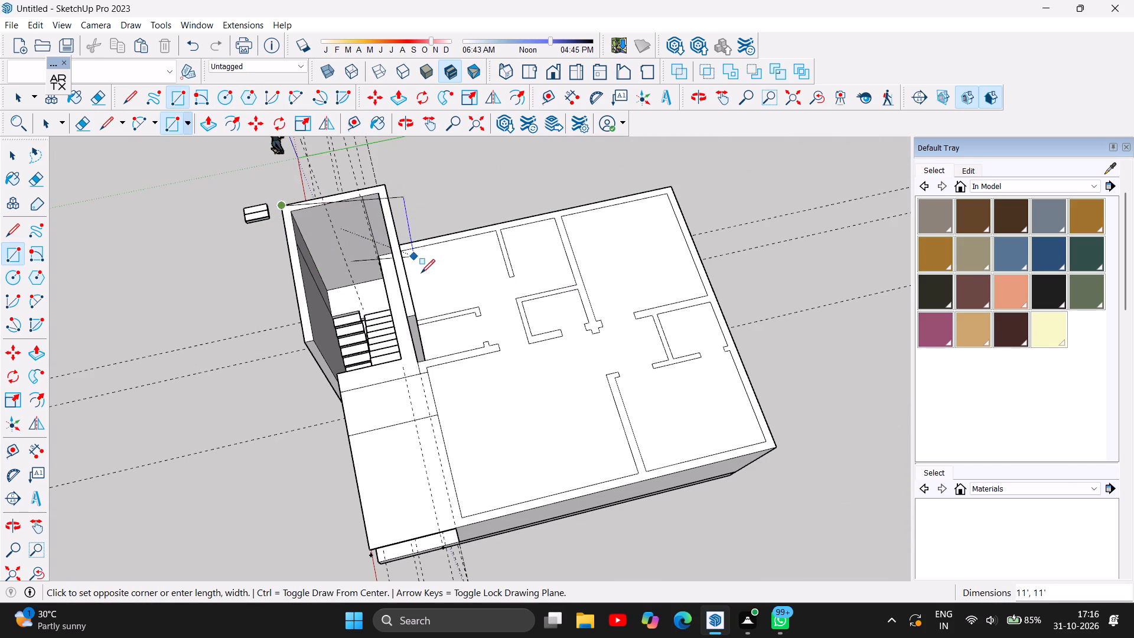
pyautogui.click(412, 309)
# Inspect the covered stairwell, its open end above the stairs and the adjoining roof slab from several angles.
pyautogui.scroll(4, 310, 358)
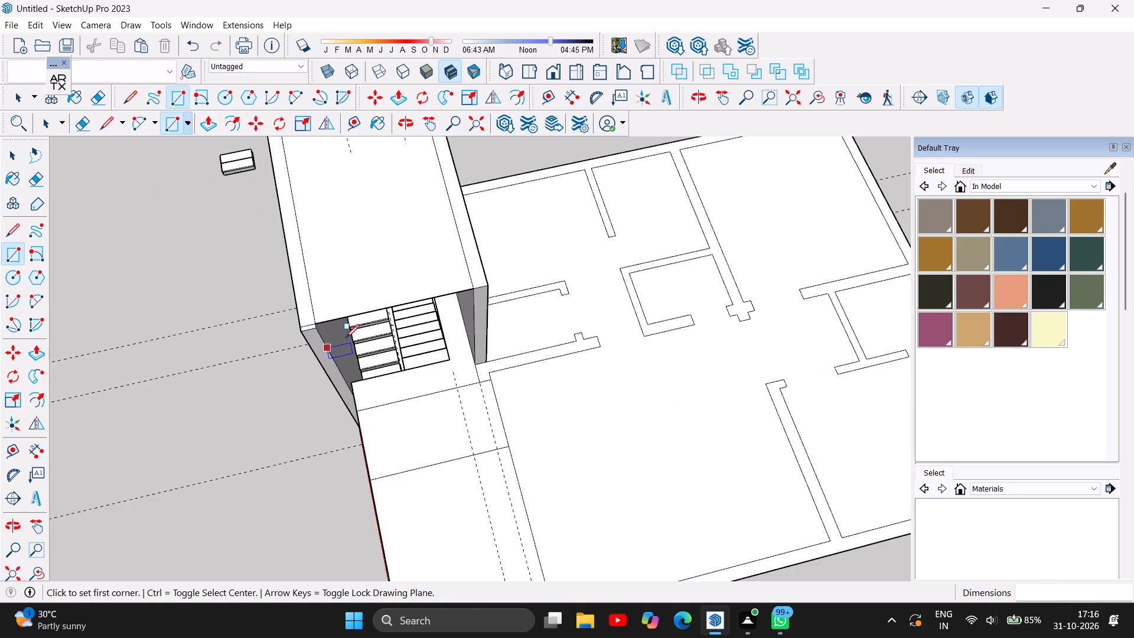
pyautogui.scroll(7, 389, 319)
pyautogui.scroll(-4, 422, 310)
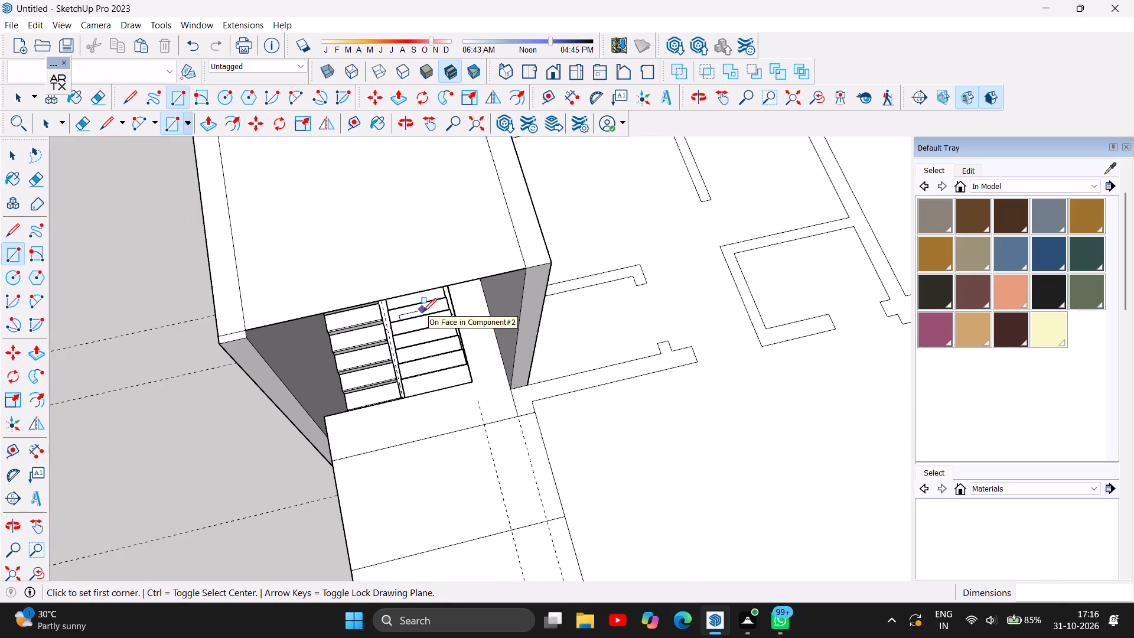
pyautogui.scroll(-5, 522, 369)
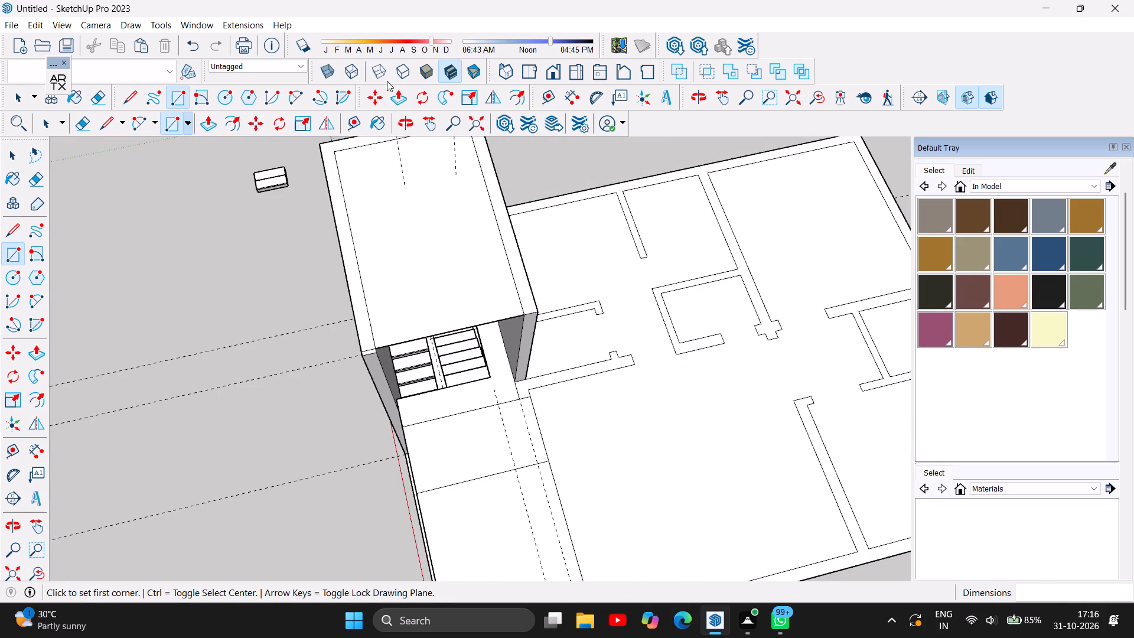
pyautogui.click(411, 121)
pyautogui.moveTo(318, 308); pyautogui.dragTo(595, 266)
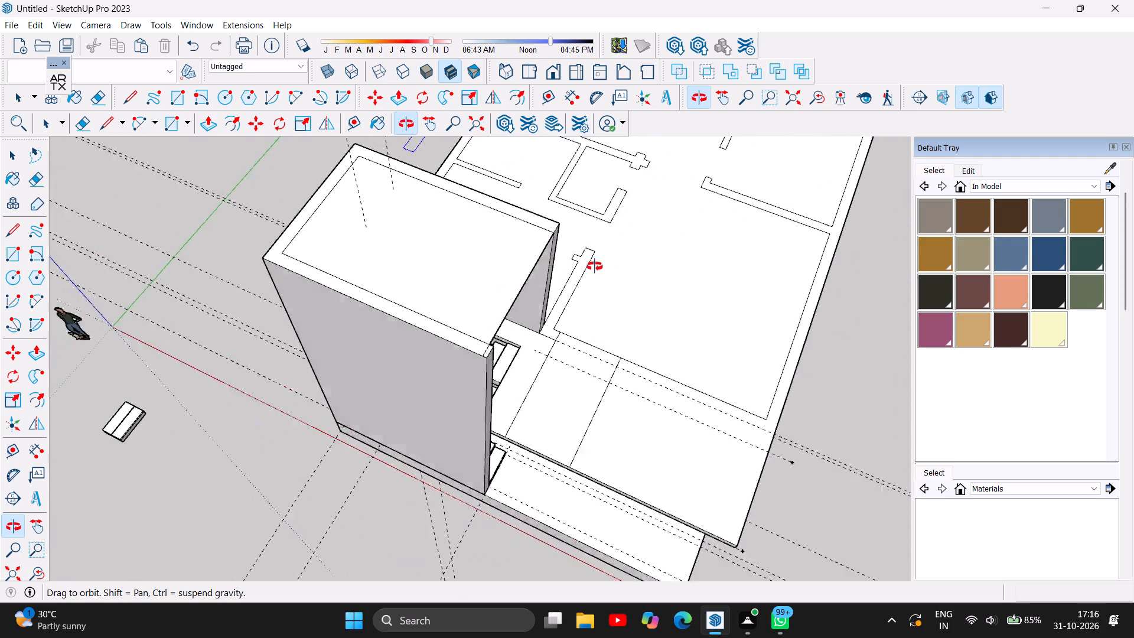
pyautogui.moveTo(595, 266); pyautogui.dragTo(661, 206)
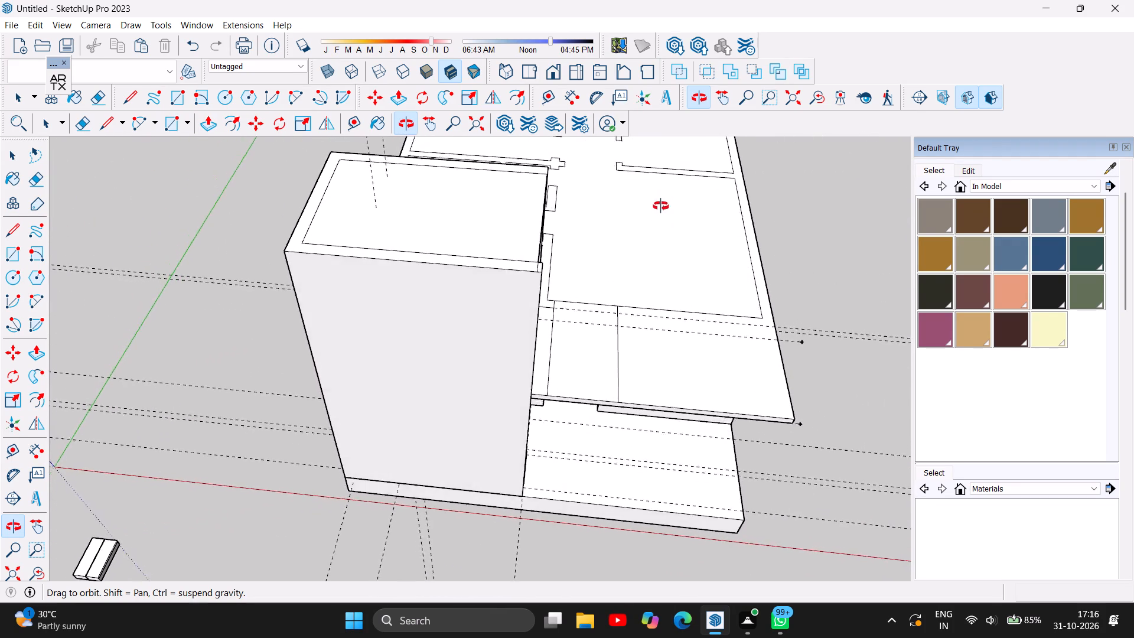
pyautogui.moveTo(661, 206); pyautogui.dragTo(654, 151)
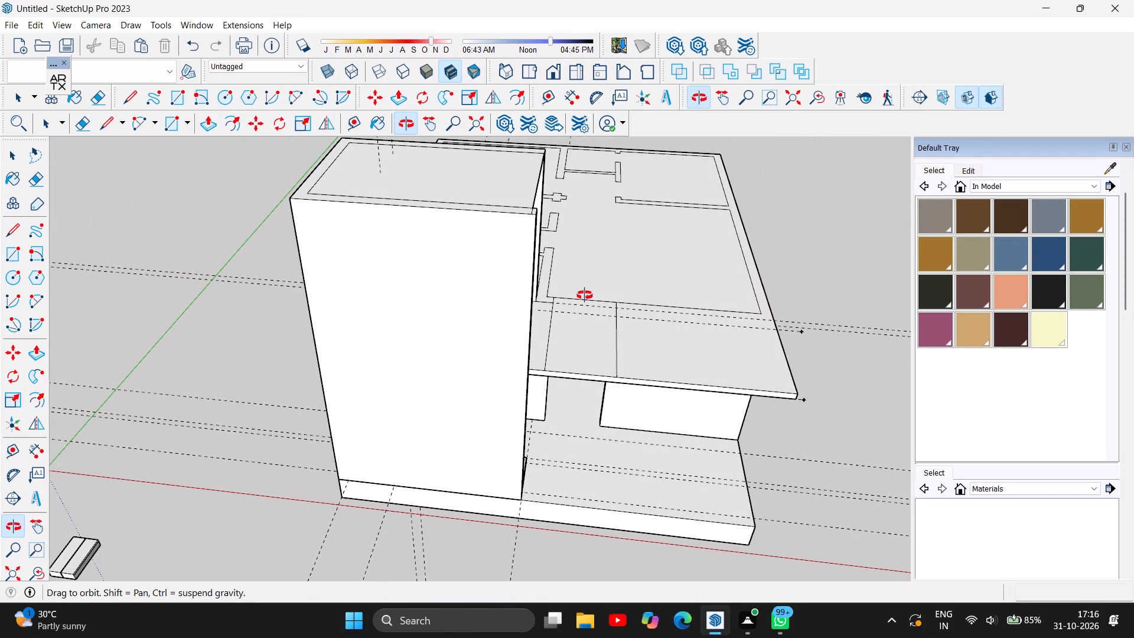
pyautogui.moveTo(585, 295); pyautogui.dragTo(411, 289)
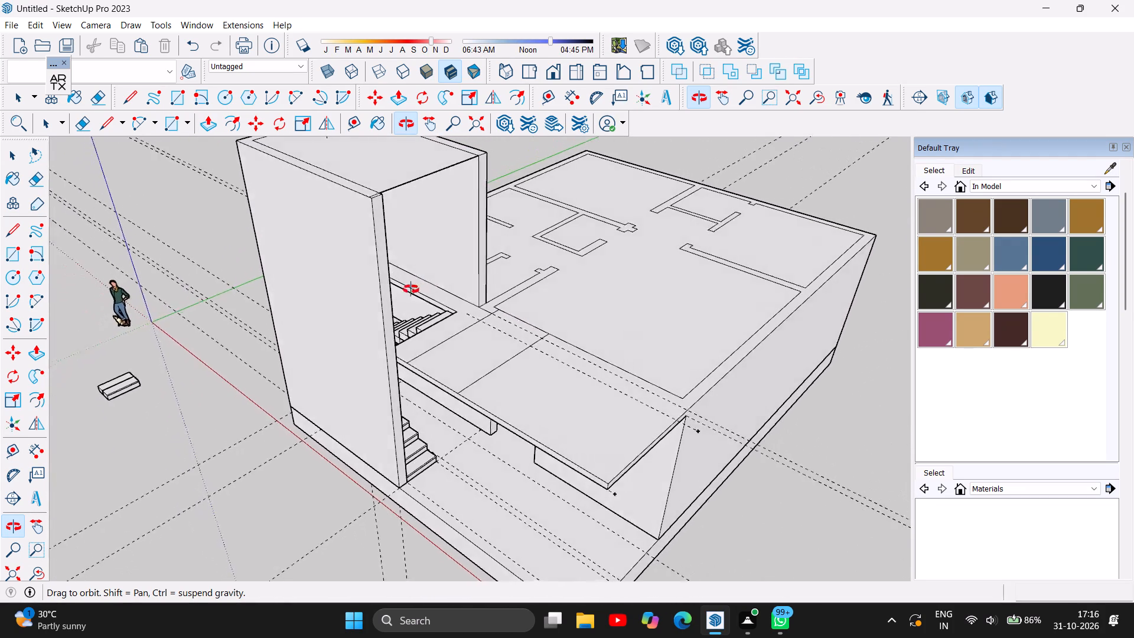
pyautogui.moveTo(411, 289); pyautogui.dragTo(345, 384)
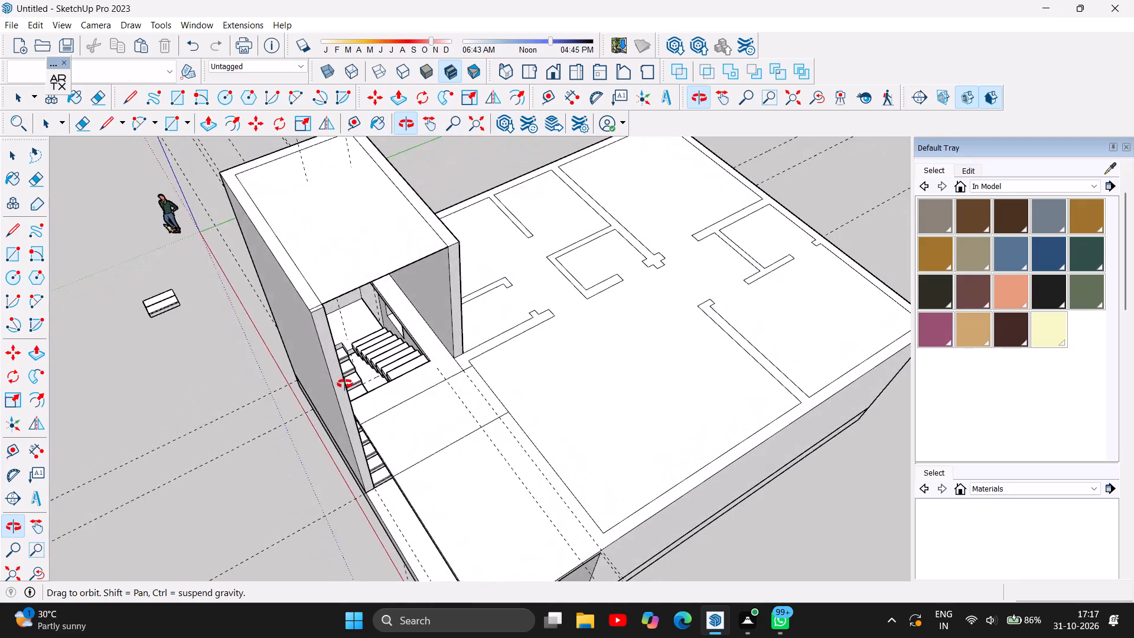
pyautogui.moveTo(345, 384); pyautogui.dragTo(617, 289)
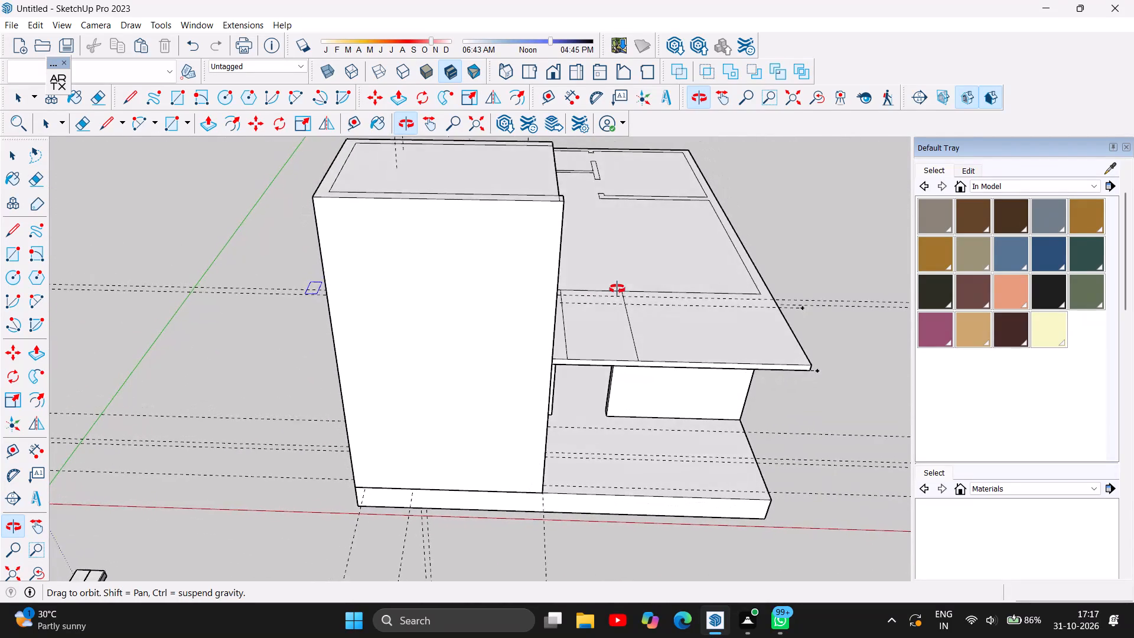
pyautogui.moveTo(617, 289); pyautogui.dragTo(357, 334)
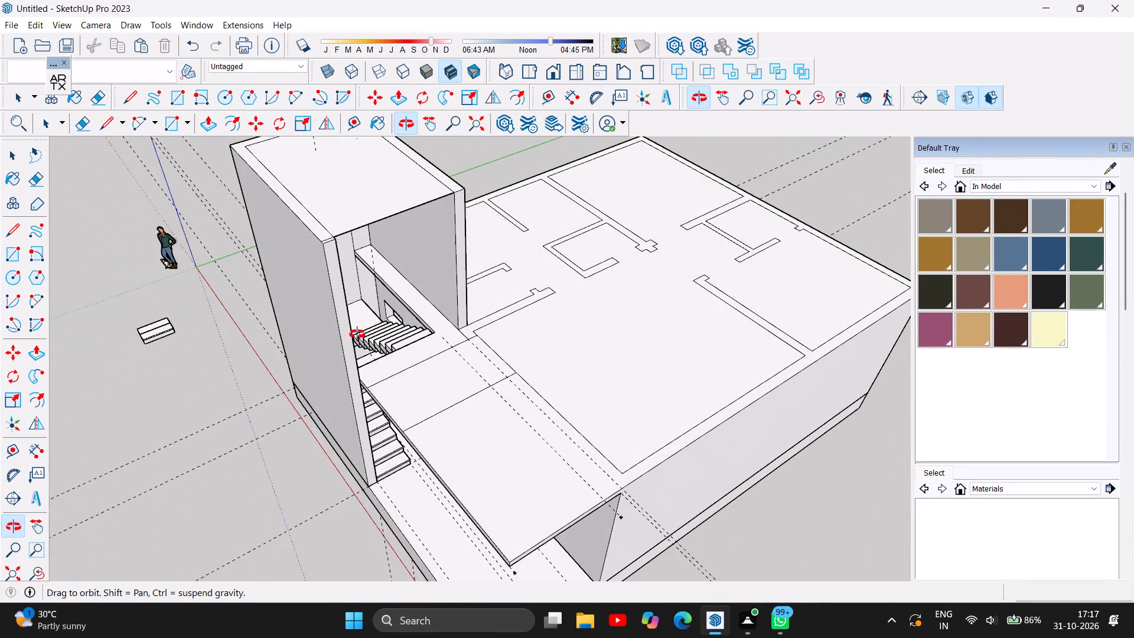
pyautogui.scroll(3, 476, 319)
pyautogui.moveTo(477, 319); pyautogui.dragTo(469, 350)
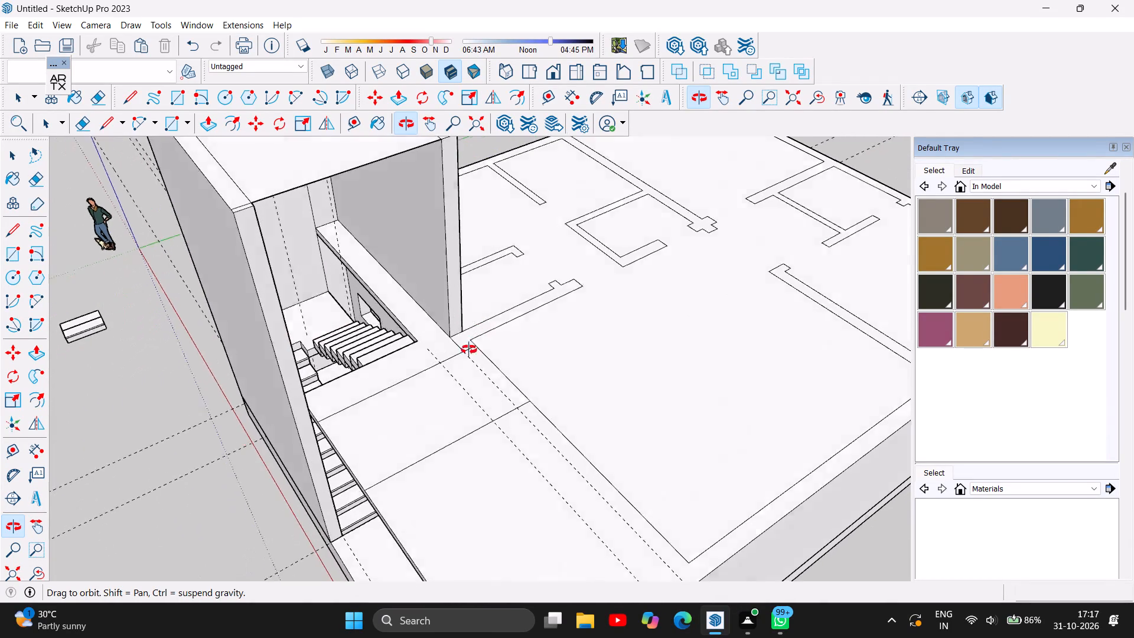
pyautogui.moveTo(469, 350); pyautogui.dragTo(439, 419)
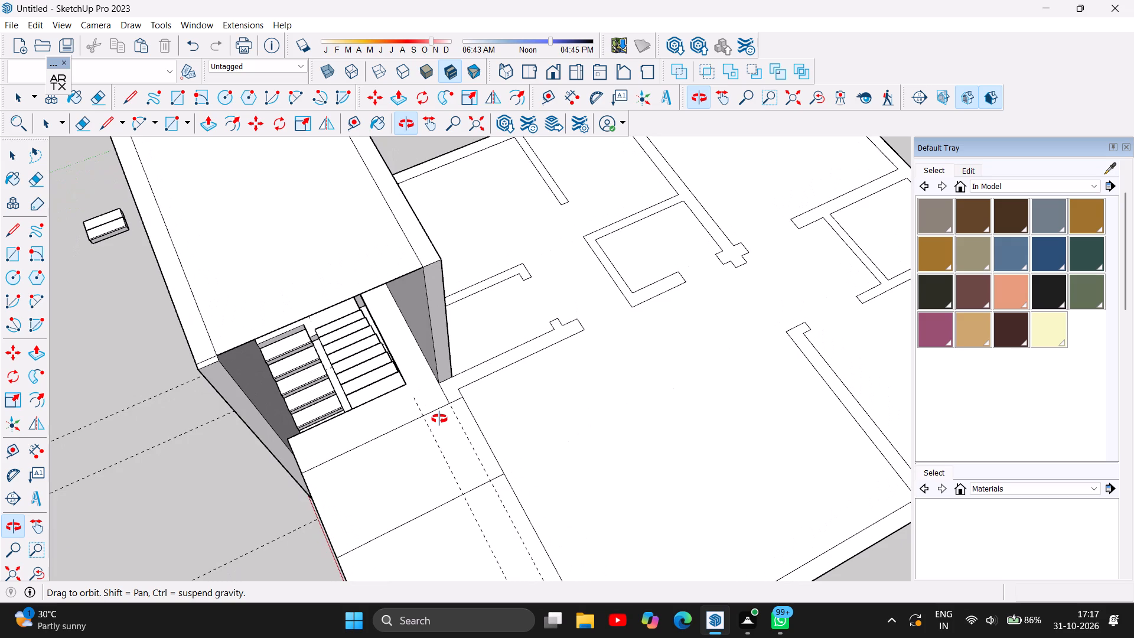
pyautogui.moveTo(439, 419); pyautogui.dragTo(456, 411)
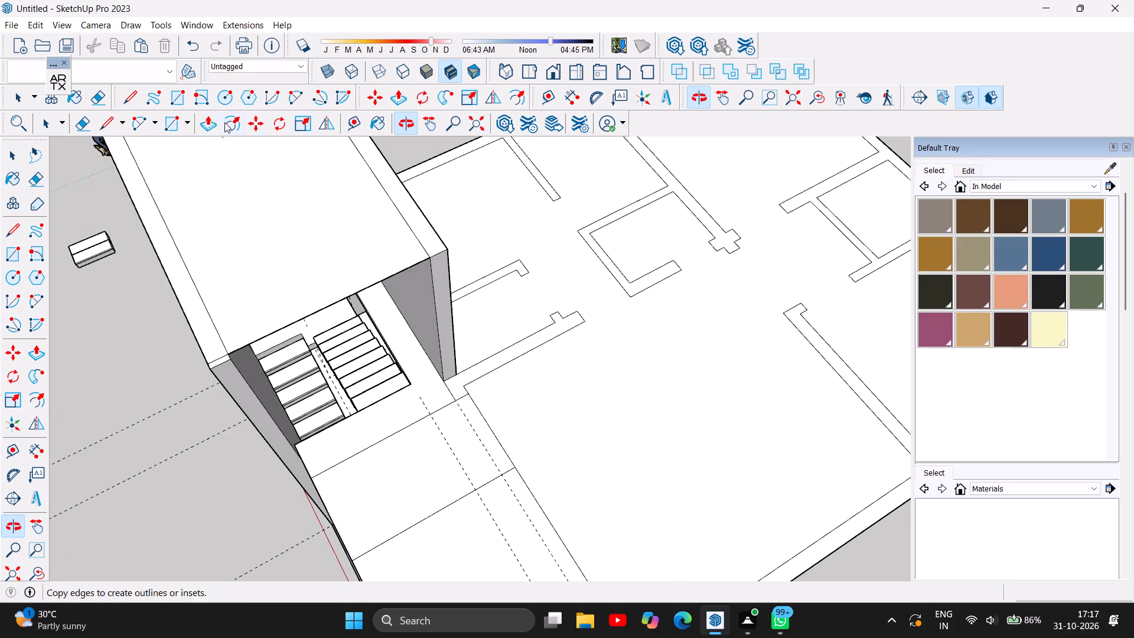
pyautogui.click(208, 128)
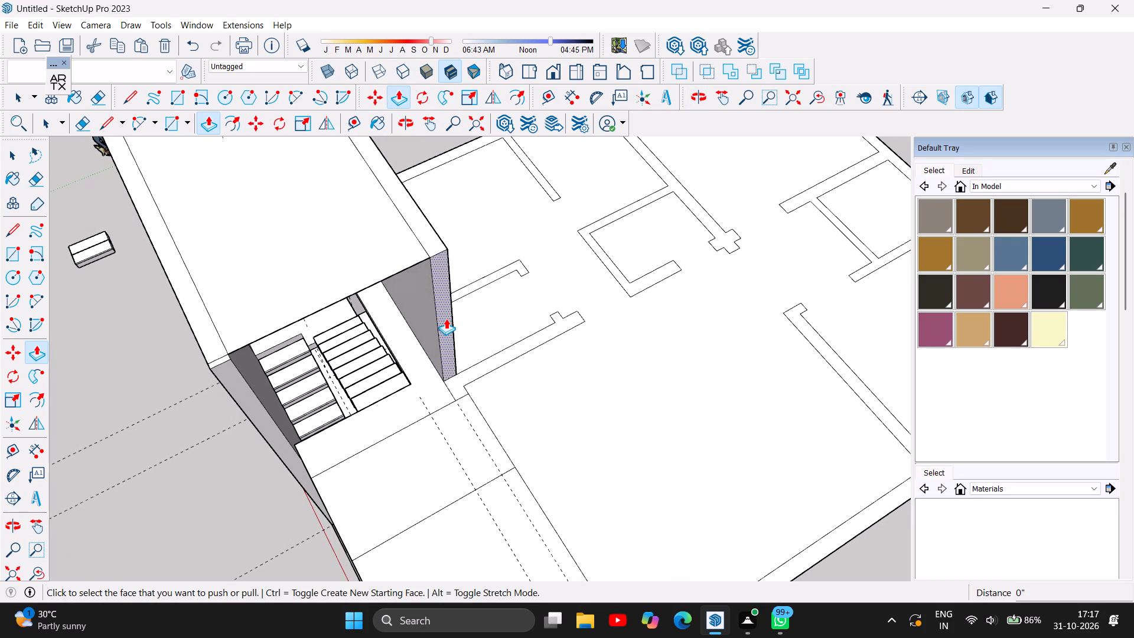
pyautogui.click(408, 118)
pyautogui.moveTo(245, 308); pyautogui.dragTo(364, 265)
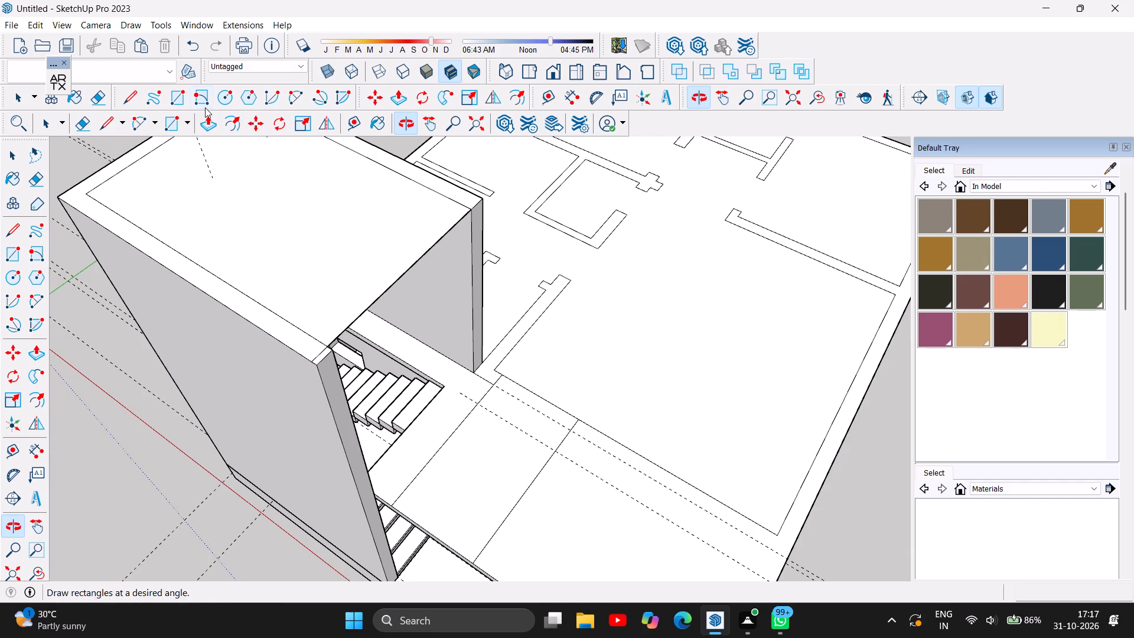
pyautogui.click(208, 120)
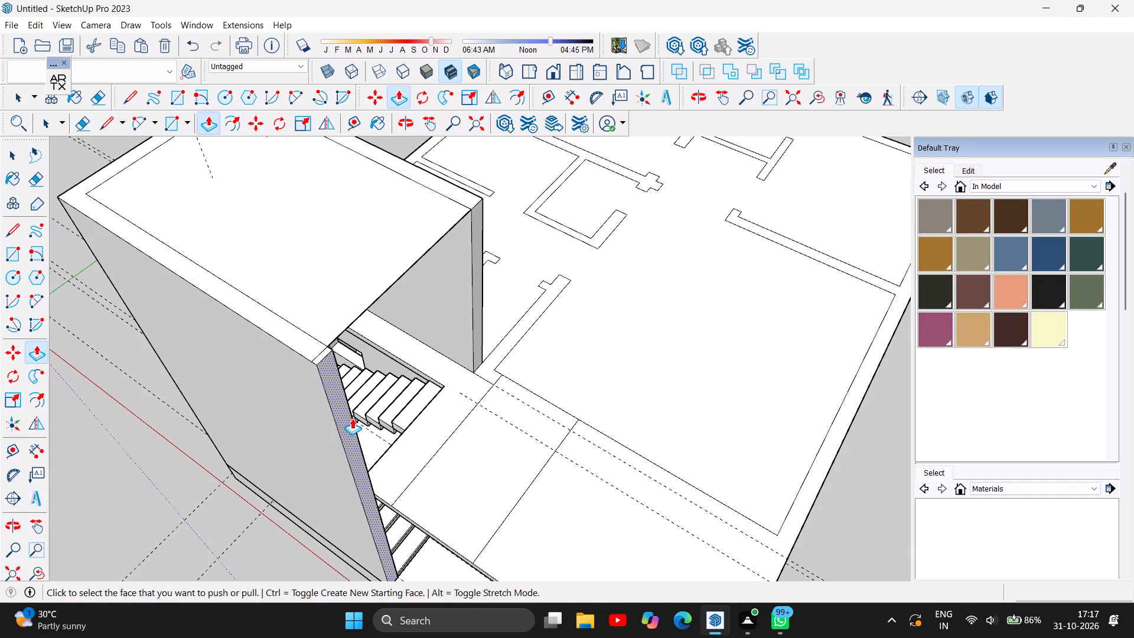
pyautogui.click(412, 116)
pyautogui.scroll(-6, 413, 117)
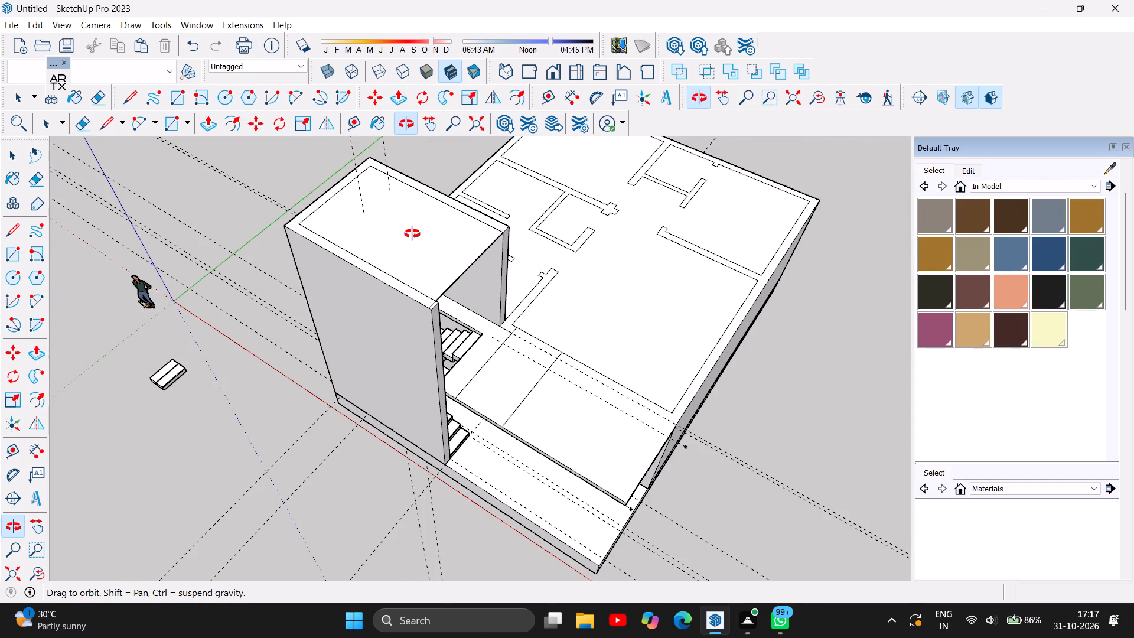
# Extrude the stairwell roof's inner face upward 5", and raise the surrounding wall-top border by the same 5".
pyautogui.scroll(4, 412, 232)
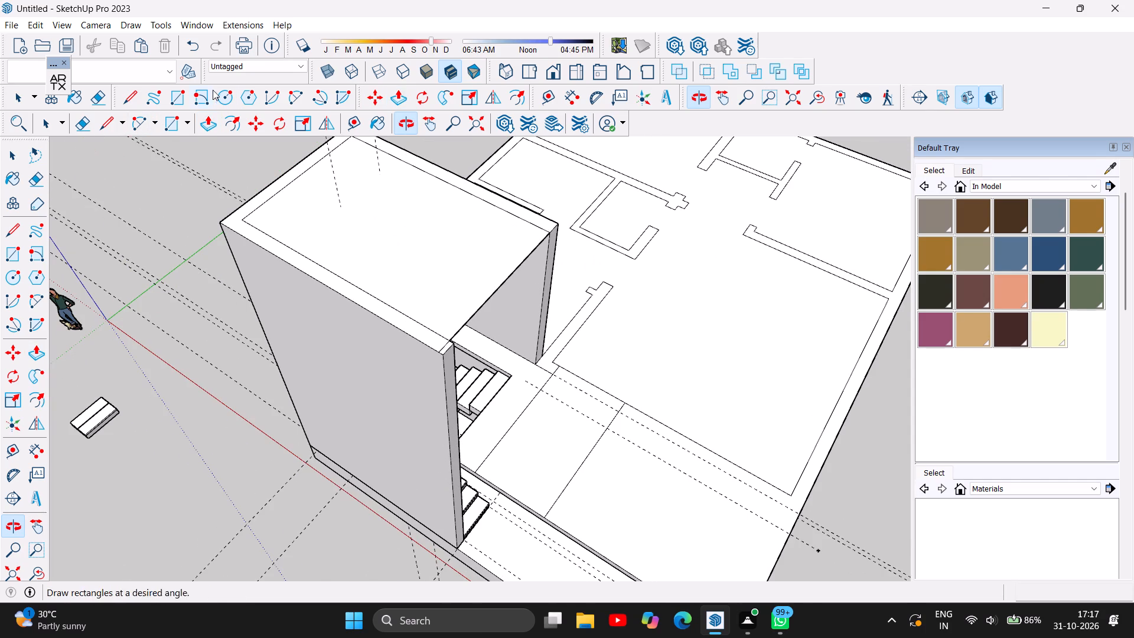
pyautogui.click(203, 125)
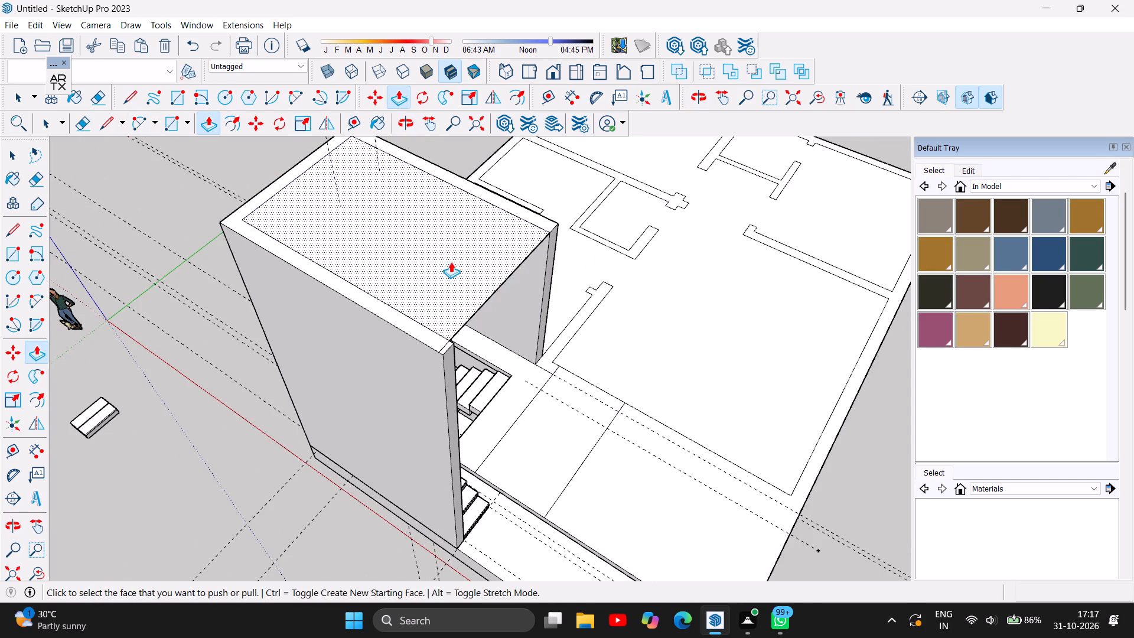
pyautogui.click(450, 262)
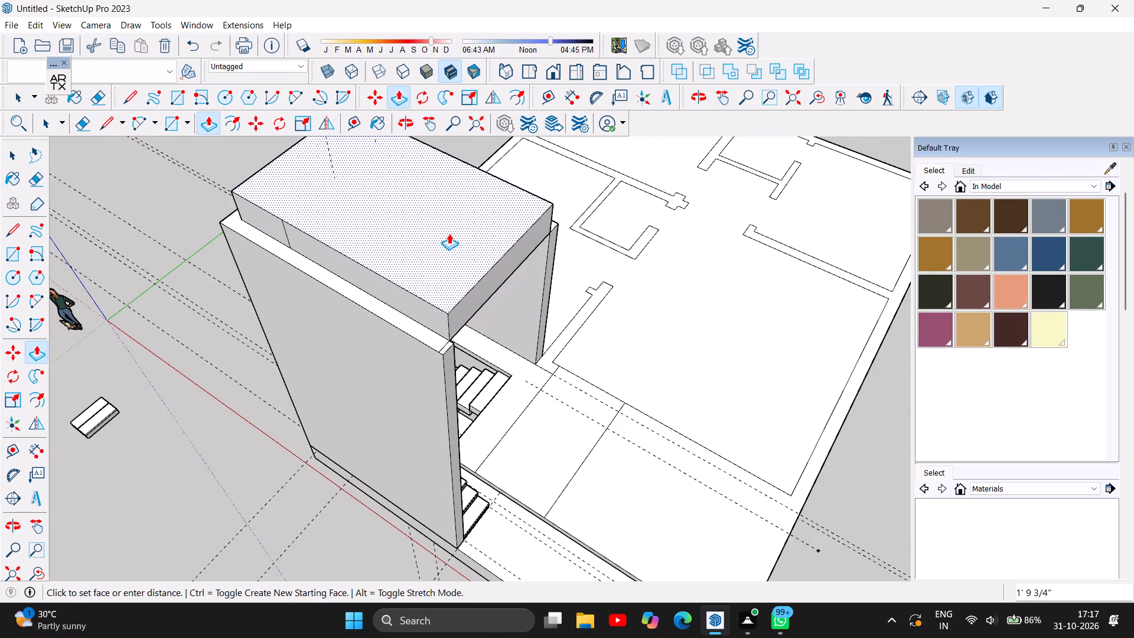
pyautogui.press('5')
pyautogui.press('Return')
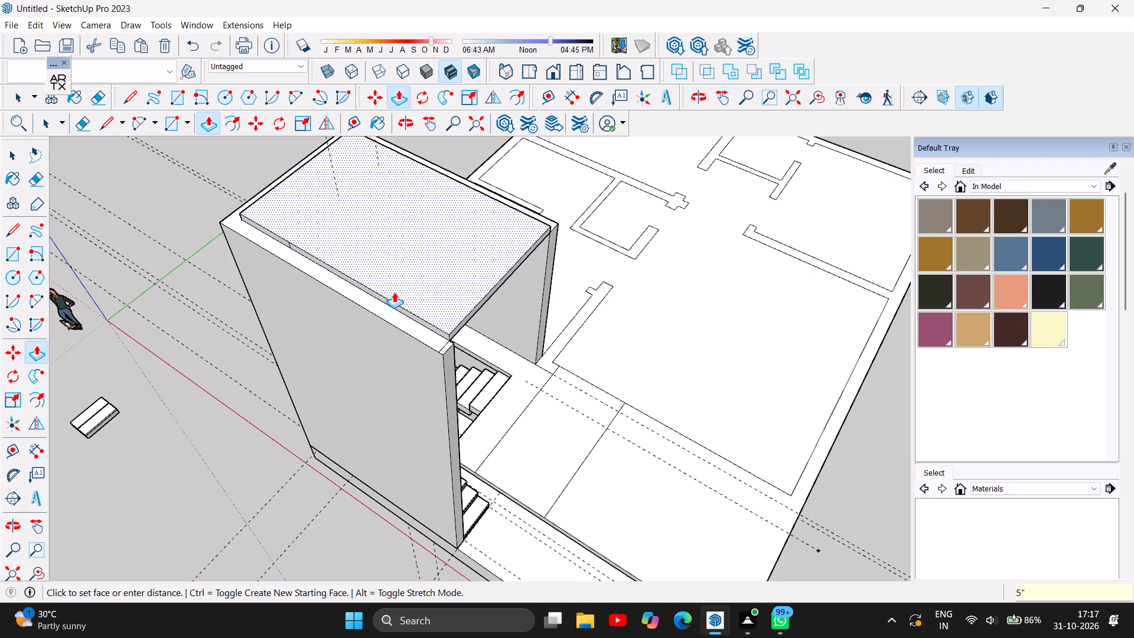
pyautogui.click(389, 308)
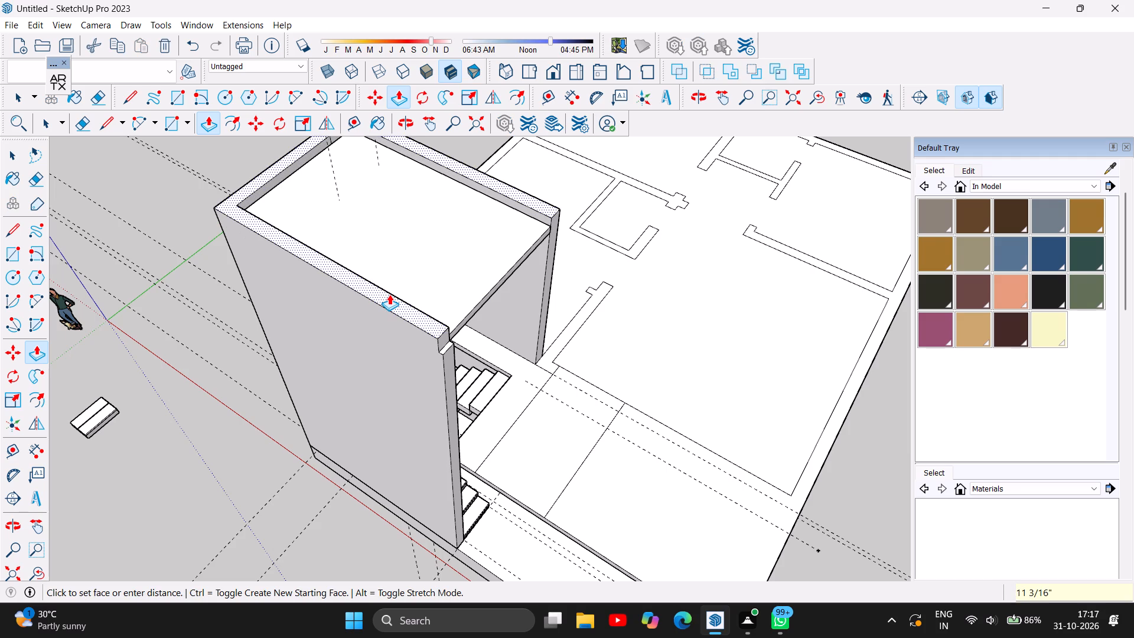
pyautogui.press('5')
pyautogui.press('Return')
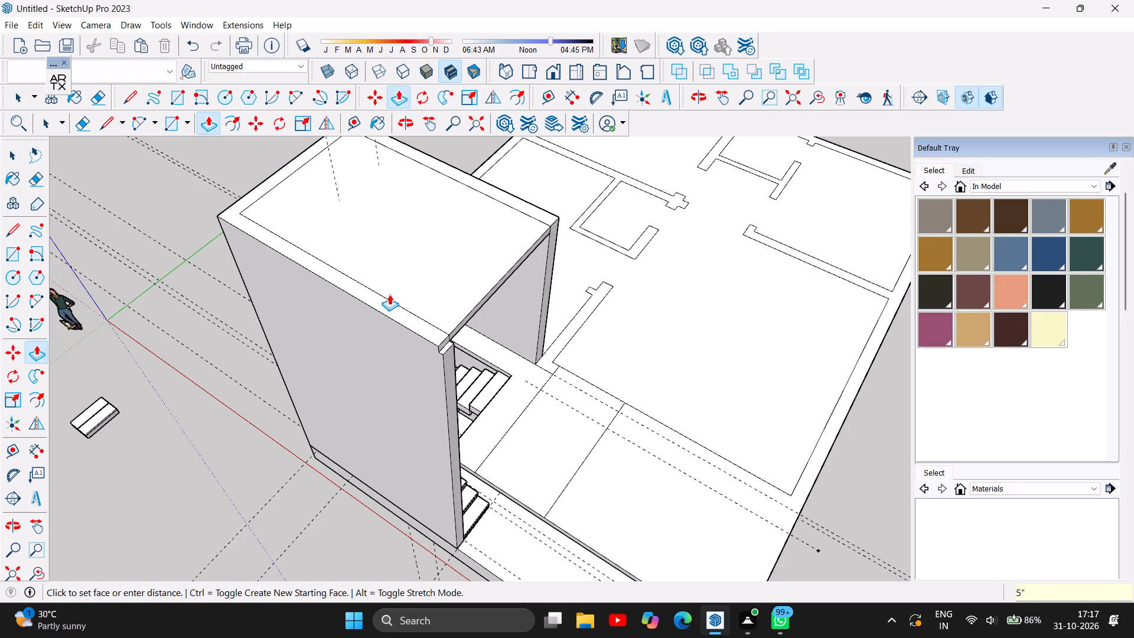
# Raise the small ledge at the open-end corner of the stairwell wall level with the top of the roof border.
pyautogui.scroll(4, 454, 340)
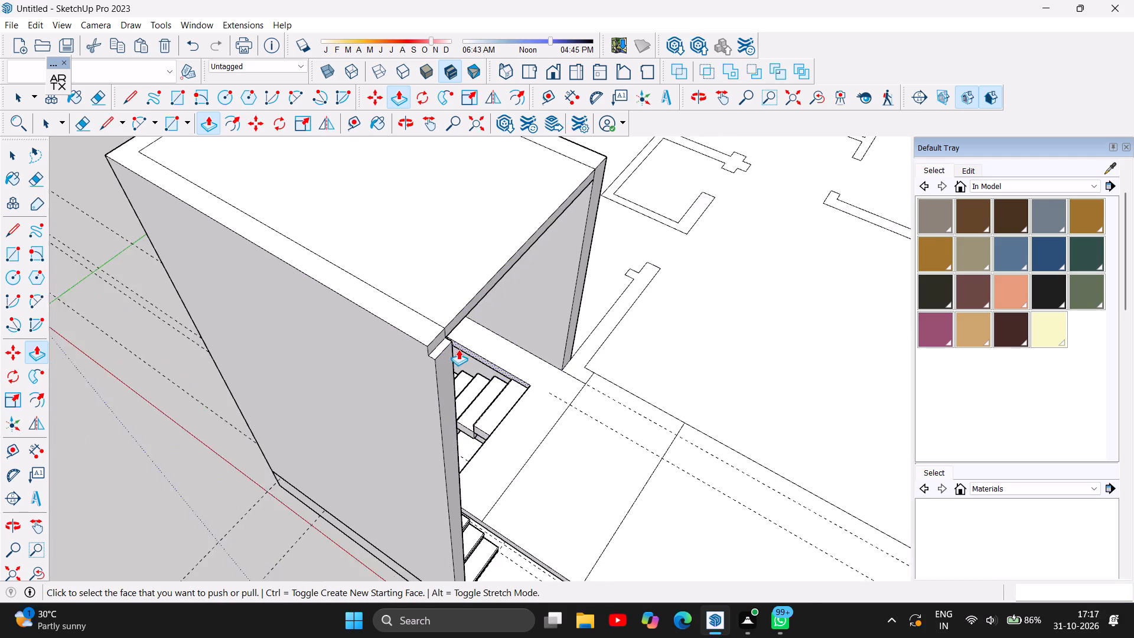
pyautogui.scroll(1, 452, 345)
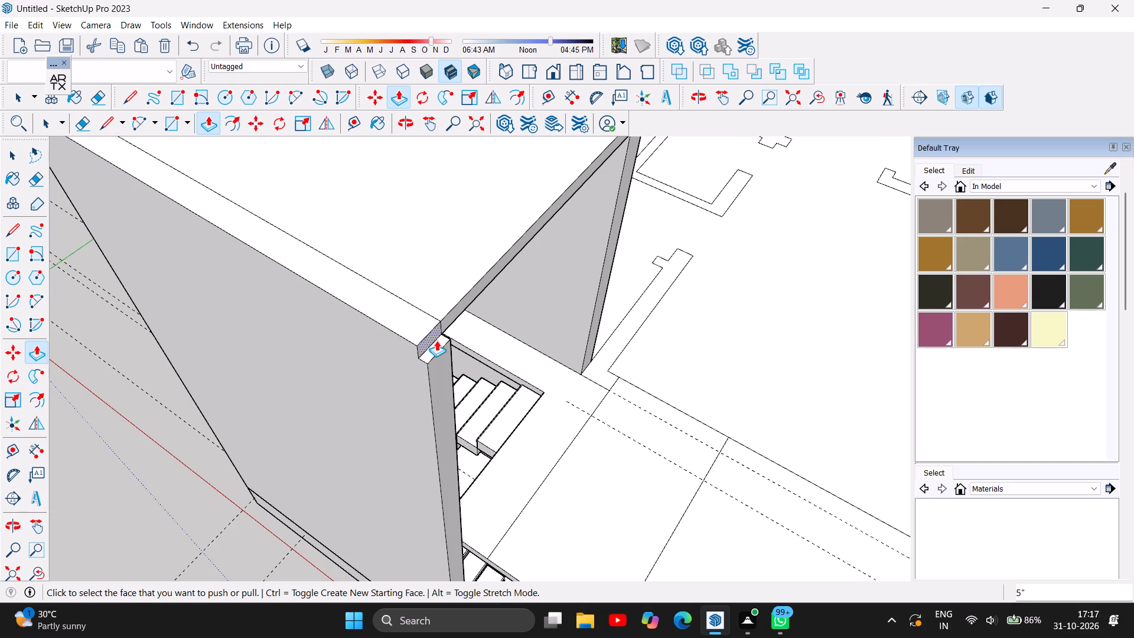
pyautogui.click(436, 340)
pyautogui.click(427, 329)
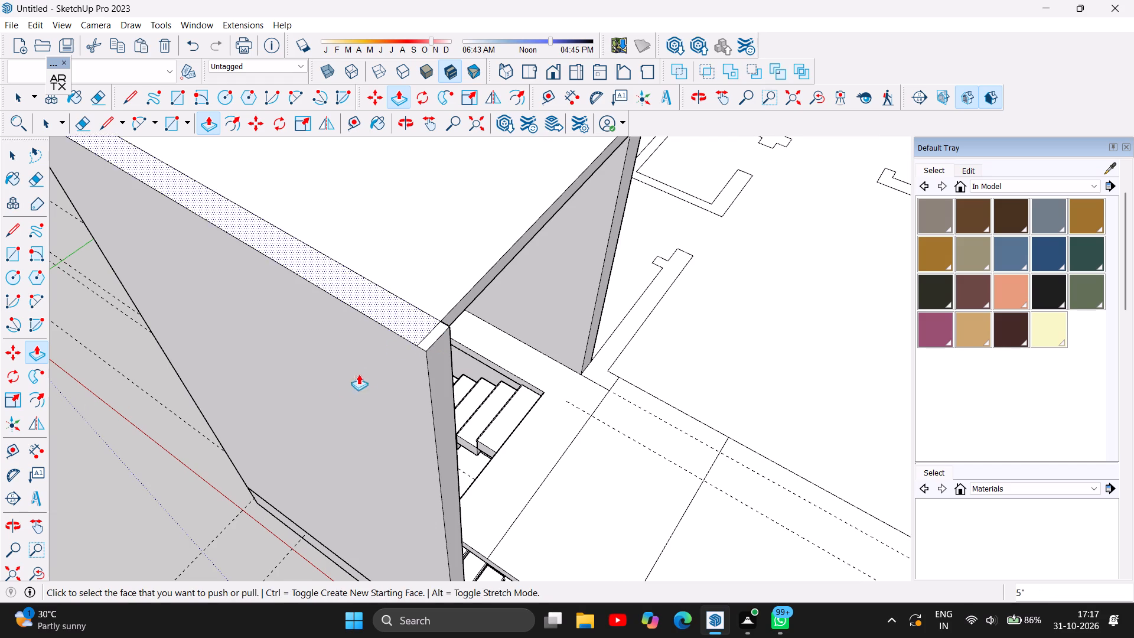
# Place a vertical guide on the stairwell's tall front wall, 2'6" in from the edge beside the entrance.
pyautogui.scroll(-4, 332, 287)
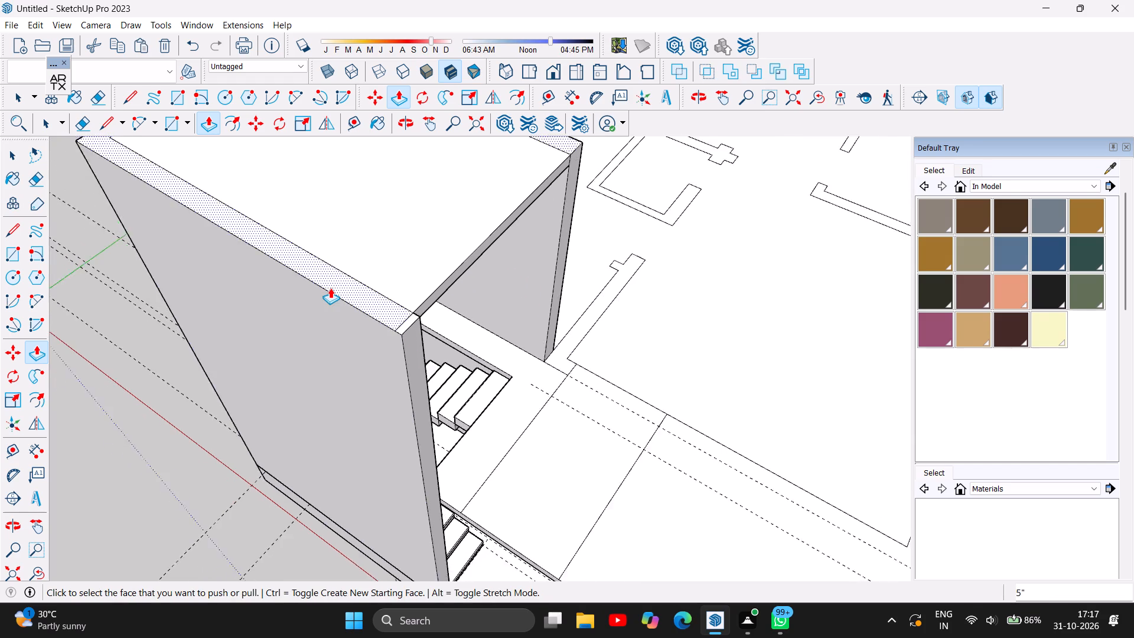
pyautogui.scroll(-5, 330, 288)
pyautogui.click(414, 126)
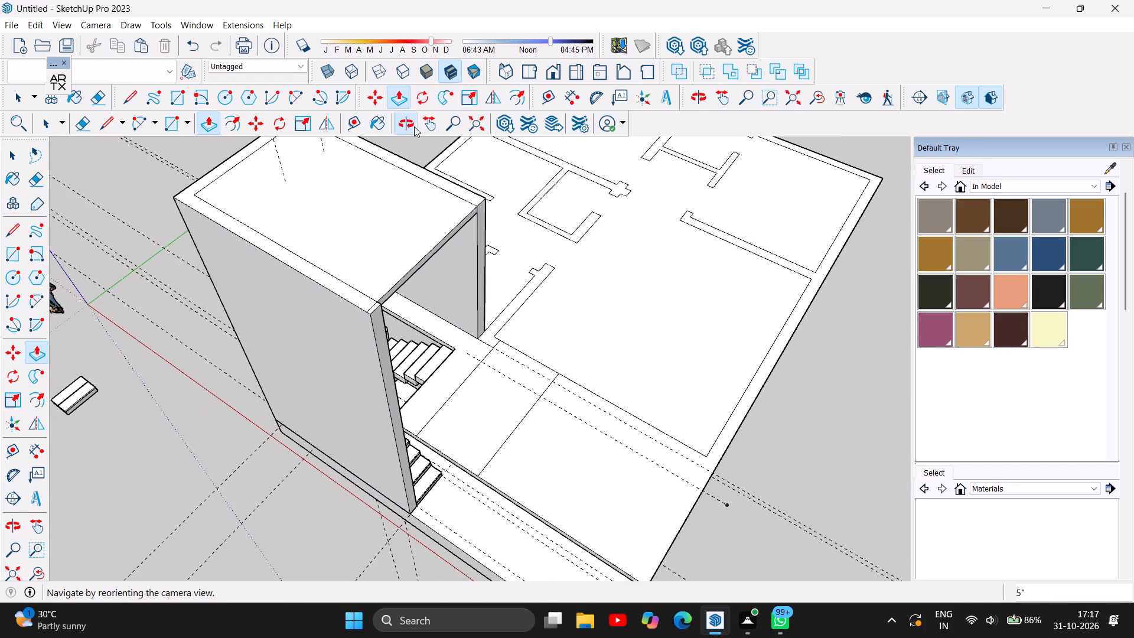
pyautogui.moveTo(249, 390); pyautogui.dragTo(467, 240)
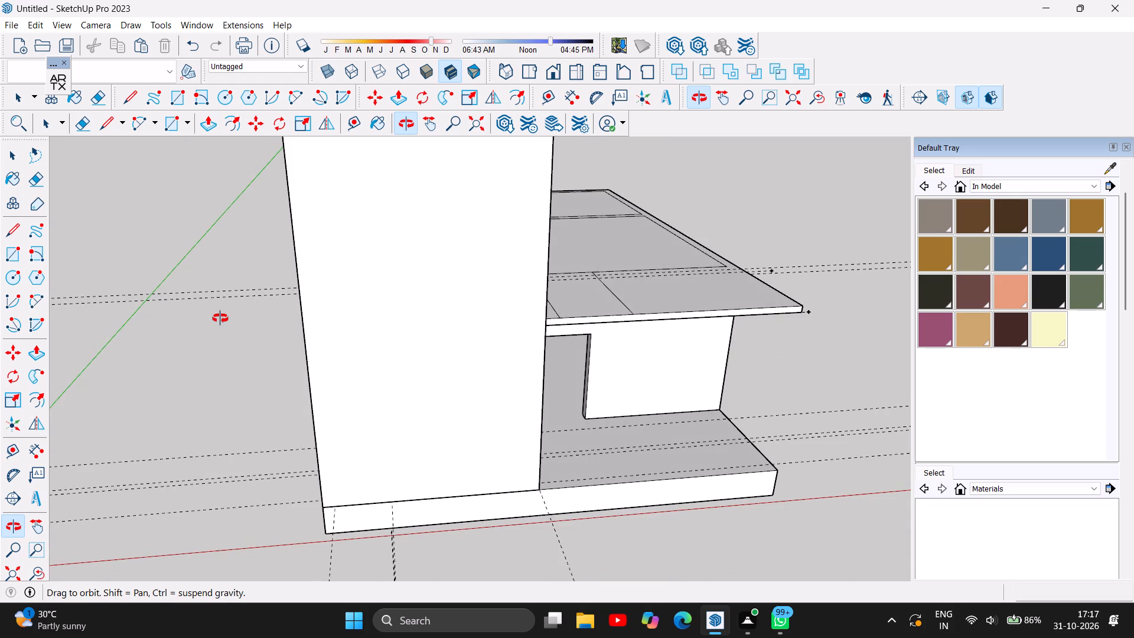
pyautogui.scroll(-6, 220, 318)
pyautogui.moveTo(364, 419); pyautogui.dragTo(286, 272)
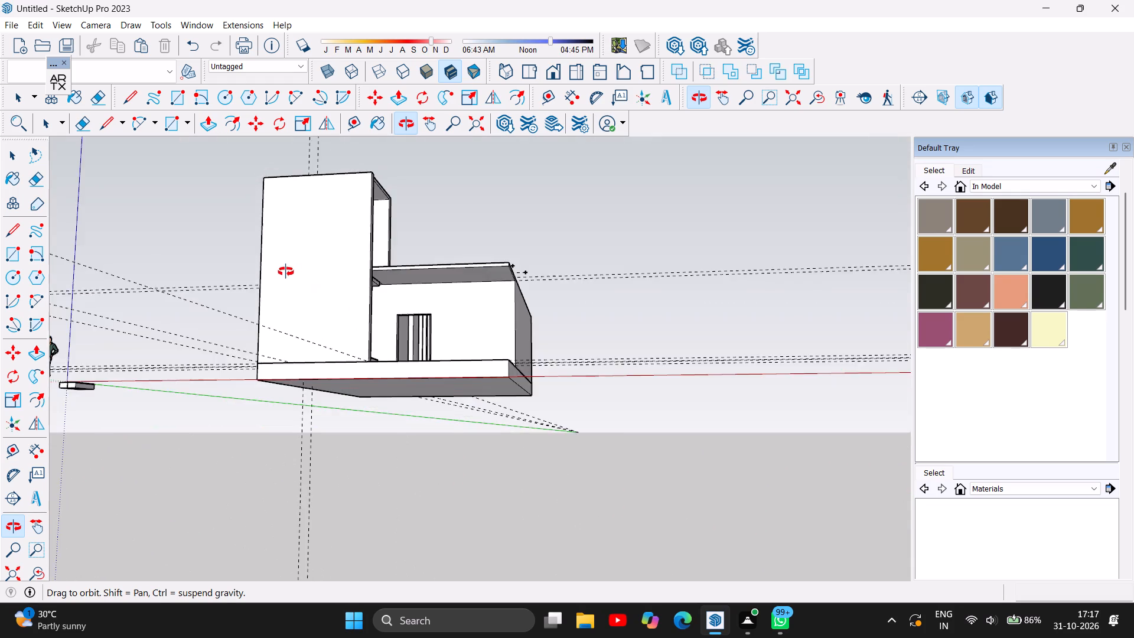
pyautogui.moveTo(286, 272); pyautogui.dragTo(337, 338)
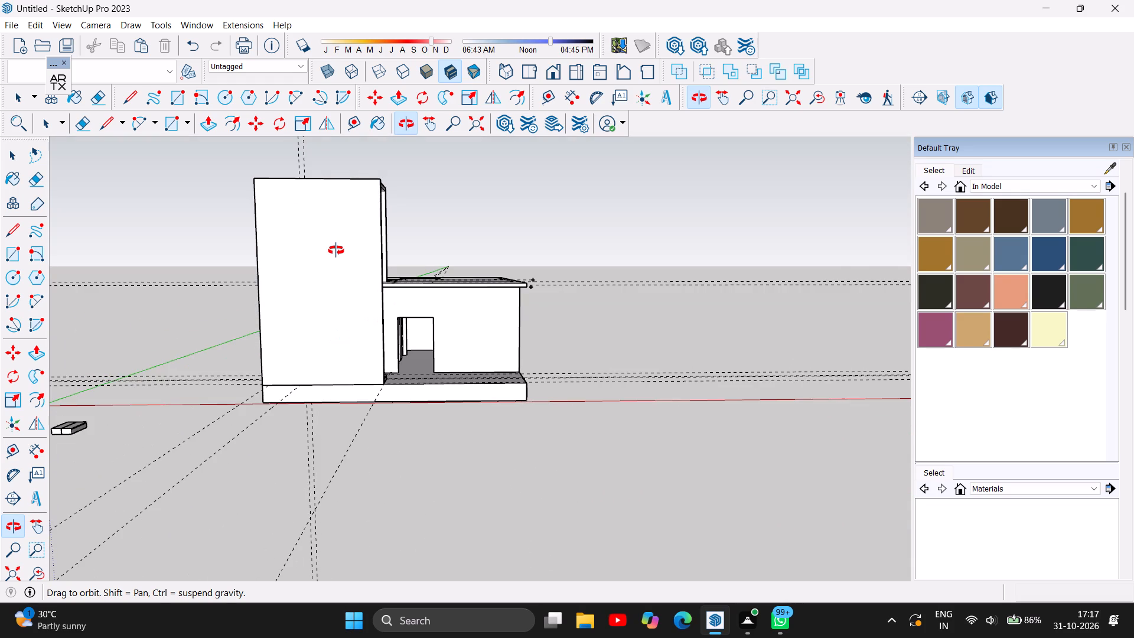
pyautogui.scroll(4, 336, 249)
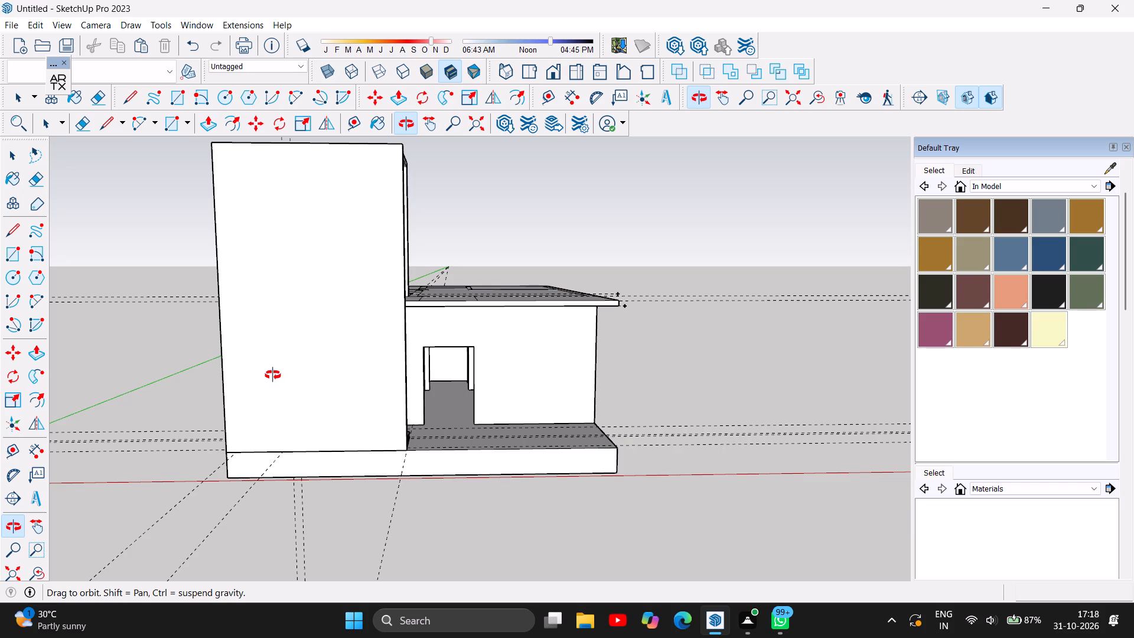
pyautogui.scroll(-2, 472, 414)
pyautogui.scroll(3, 230, 388)
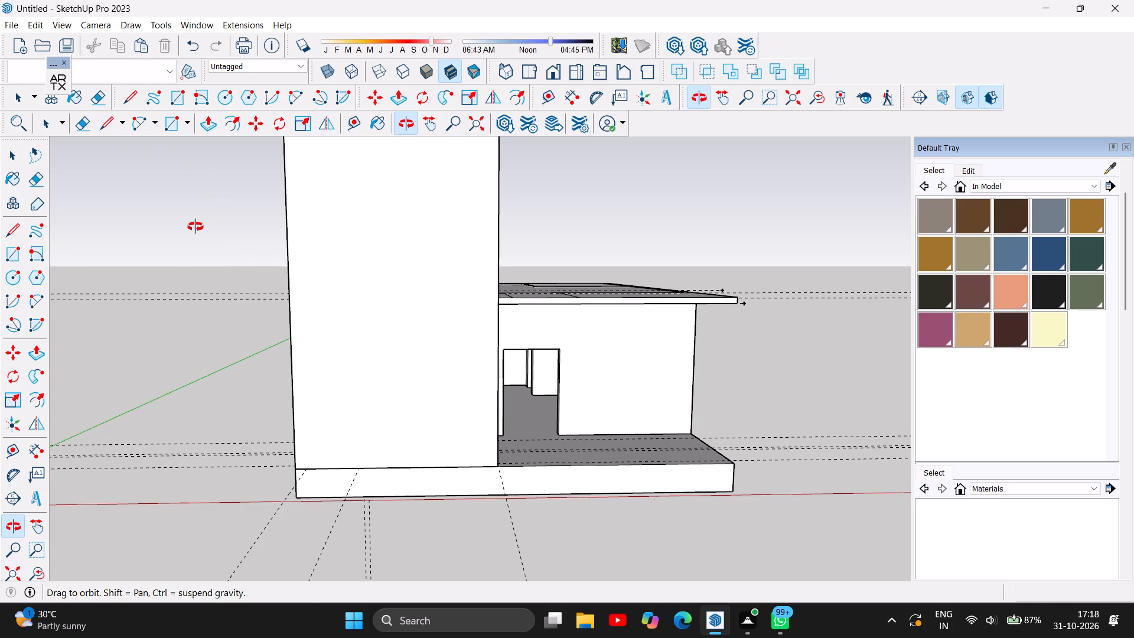
pyautogui.press('t')
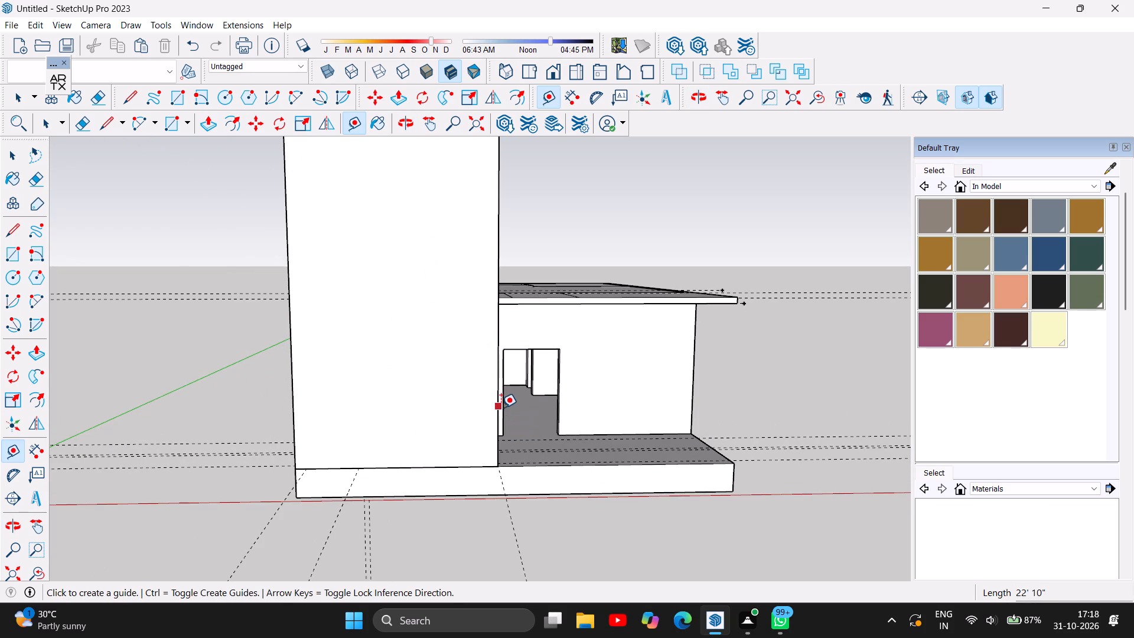
pyautogui.click(497, 416)
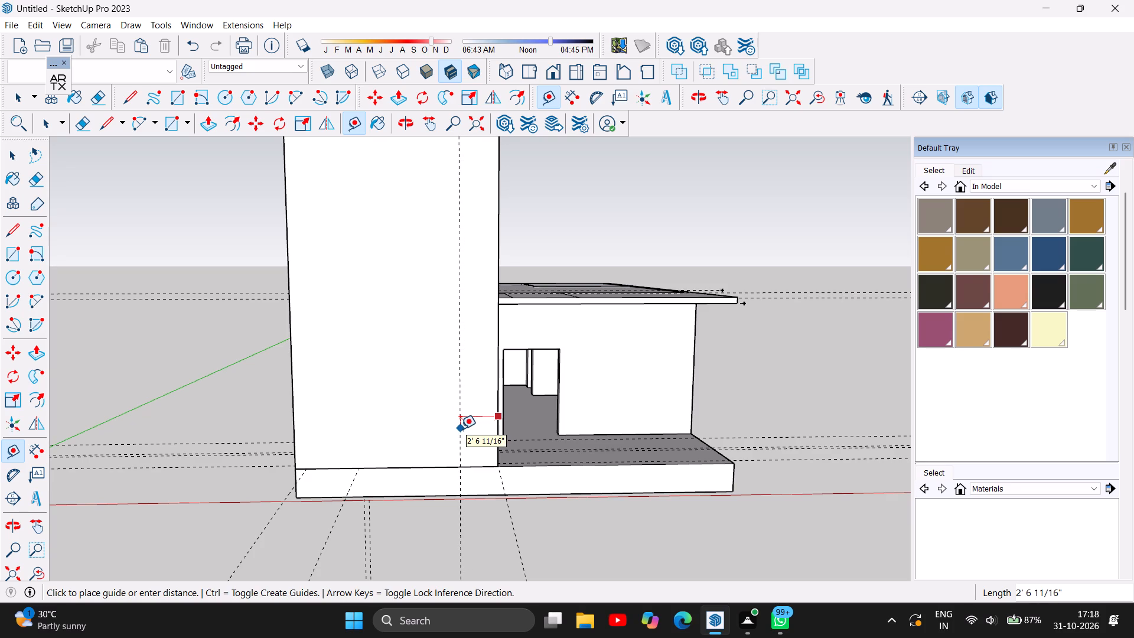
pyautogui.write("2'6")
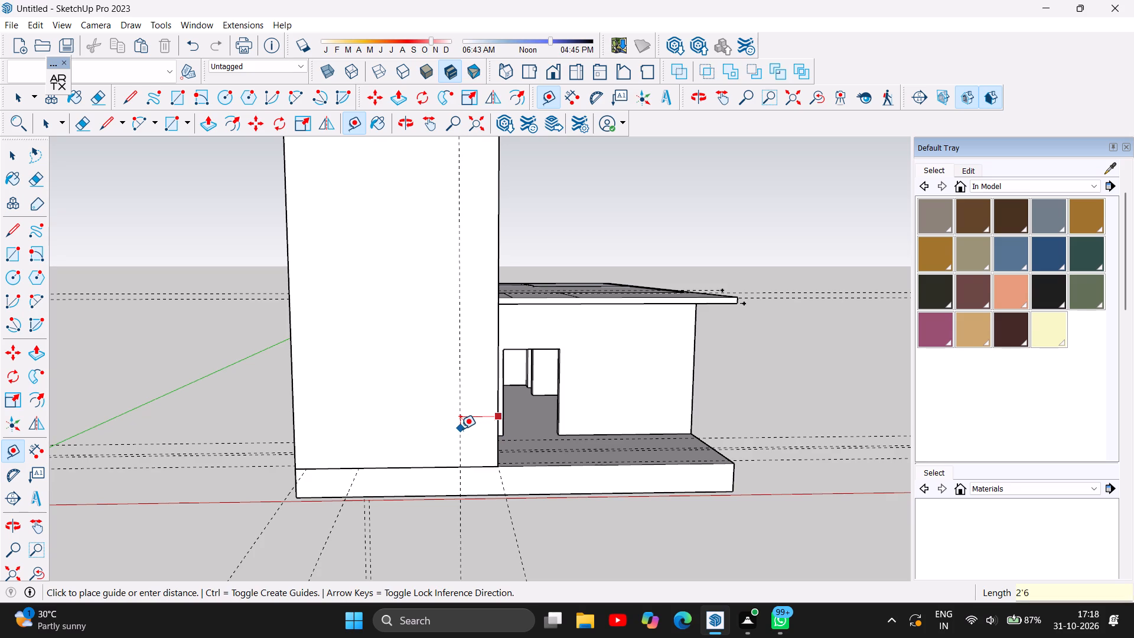
pyautogui.press('Return')
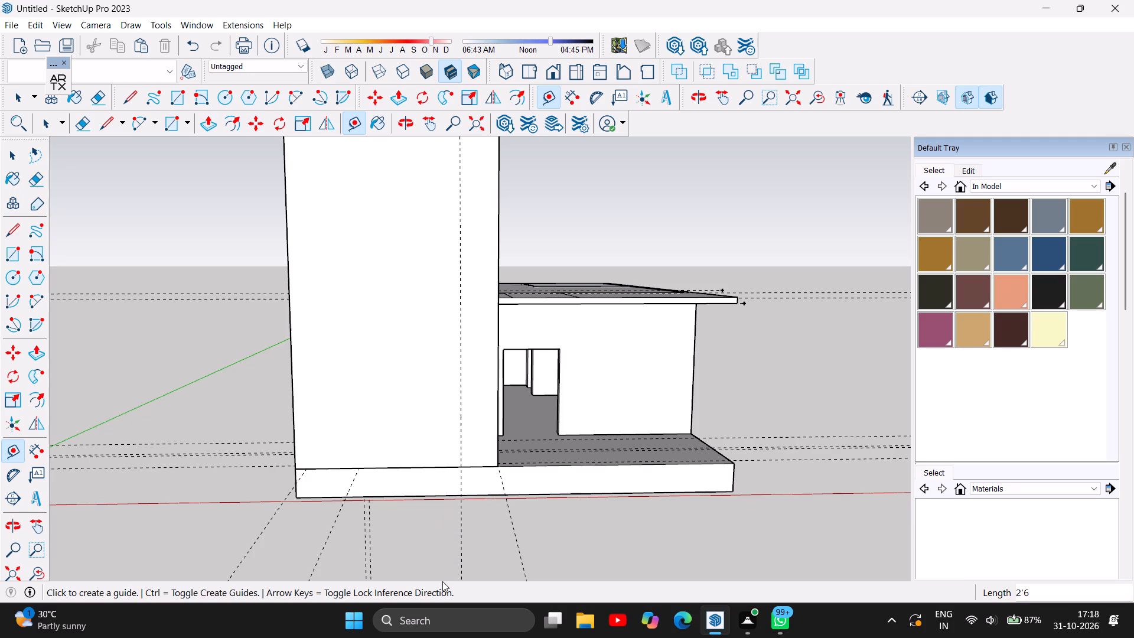
# Add two horizontal guides on the stairwell's front wall, one 4' below its top edge and another 2'6" below that guide.
pyautogui.scroll(-7, 442, 581)
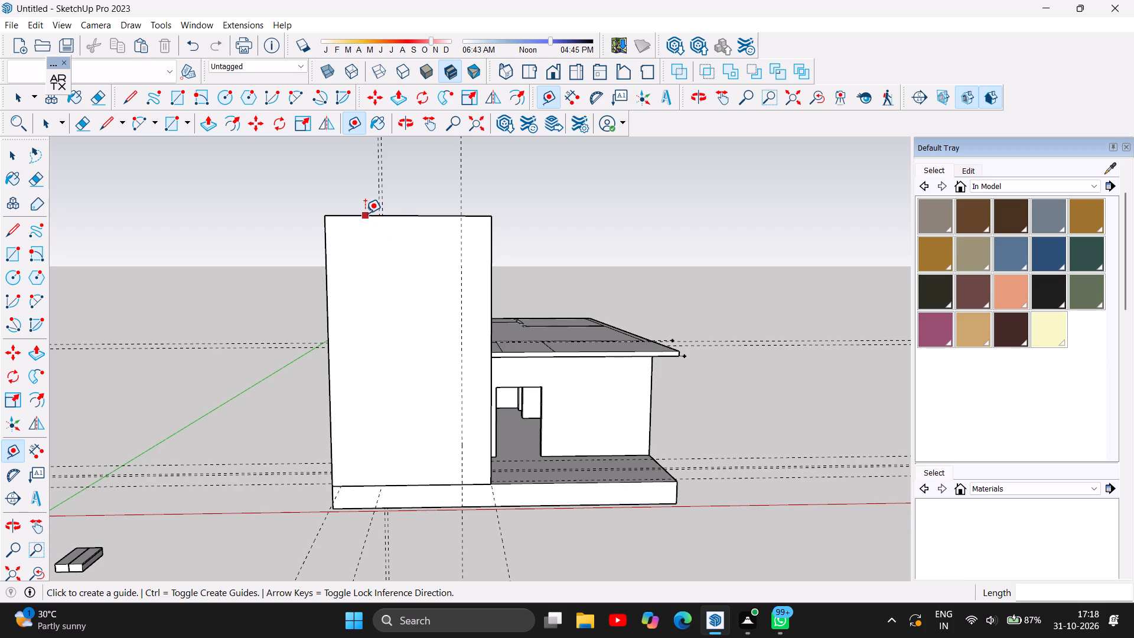
pyautogui.click(365, 213)
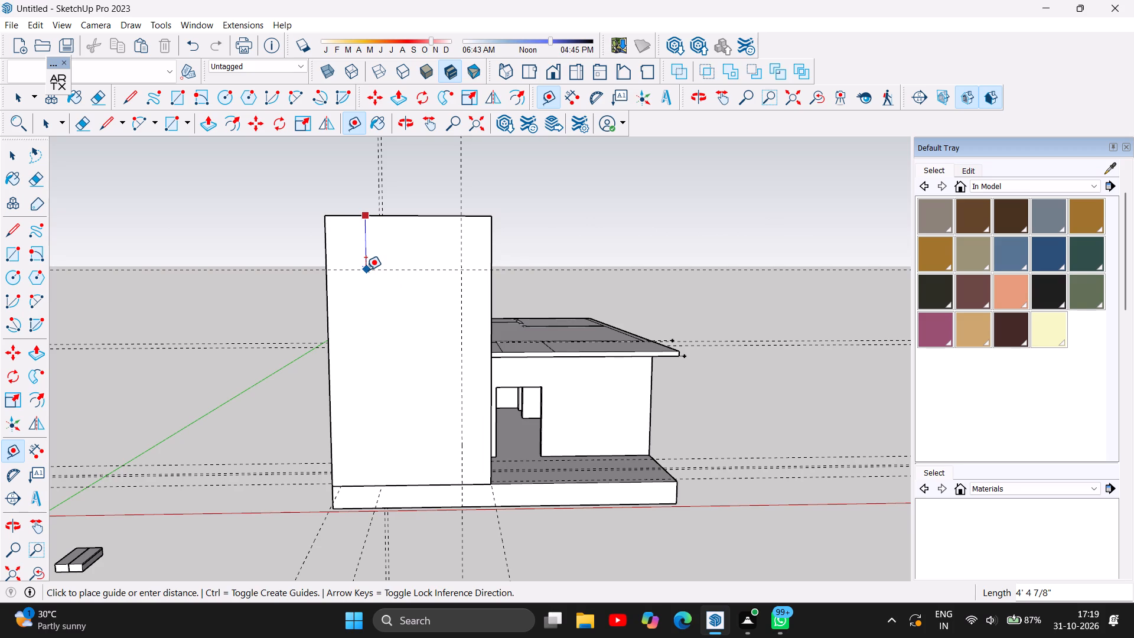
pyautogui.write("4'")
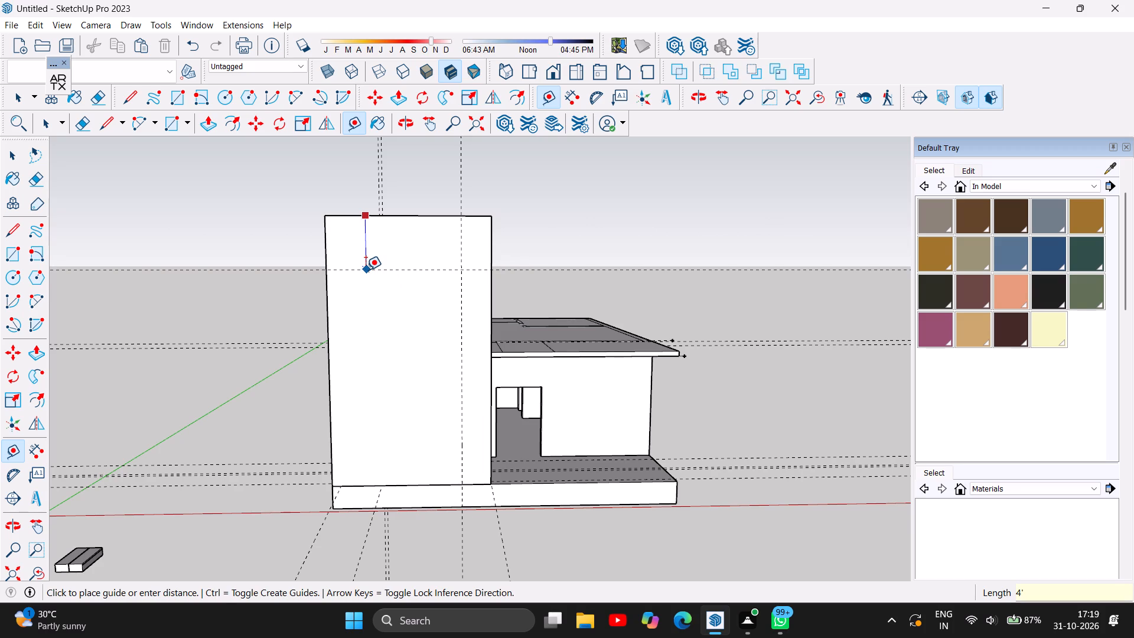
pyautogui.press('Return')
pyautogui.click(384, 262)
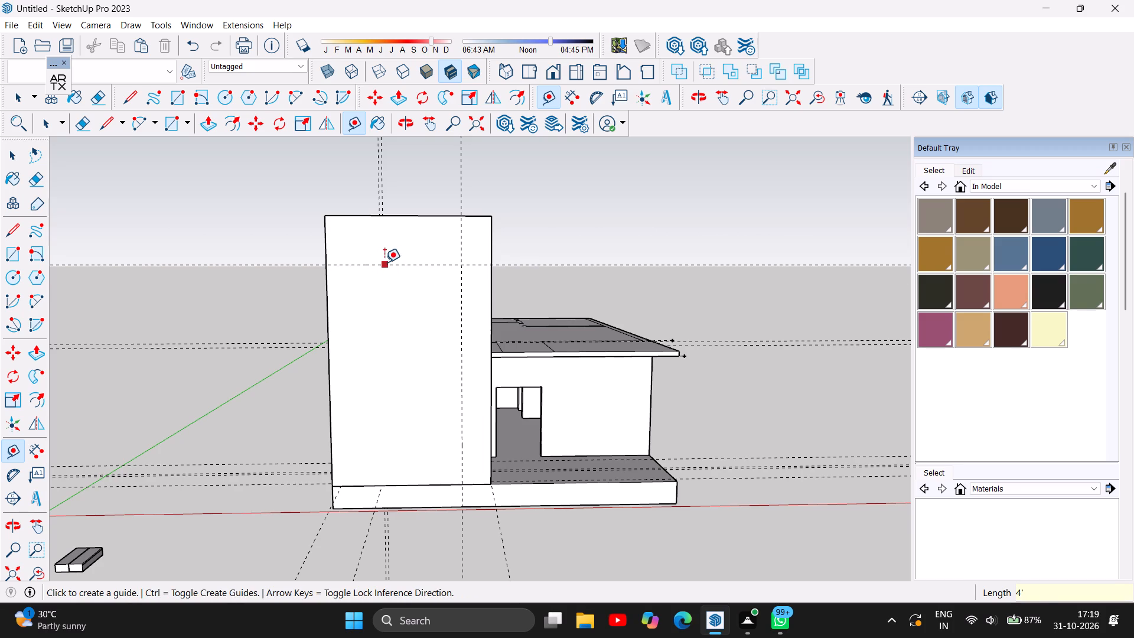
pyautogui.write("2'6")
pyautogui.press('Return')
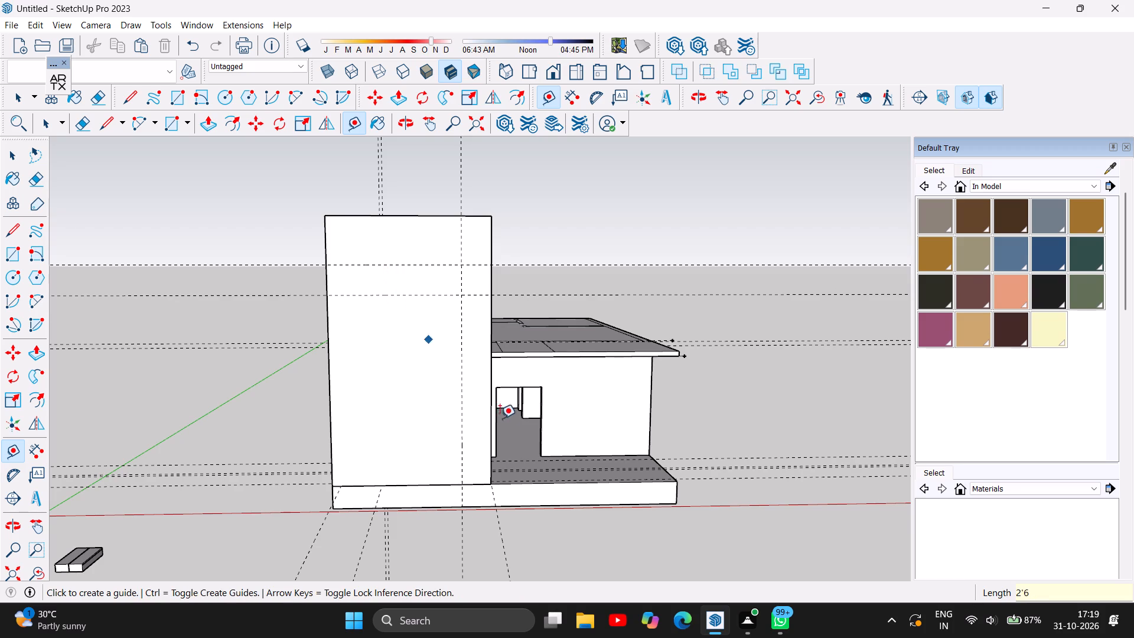
# Place a vertical guide on the stairwell's front wall, 2'6" in from the edge farthest from the entrance.
pyautogui.scroll(-3, 384, 483)
pyautogui.scroll(2, 460, 339)
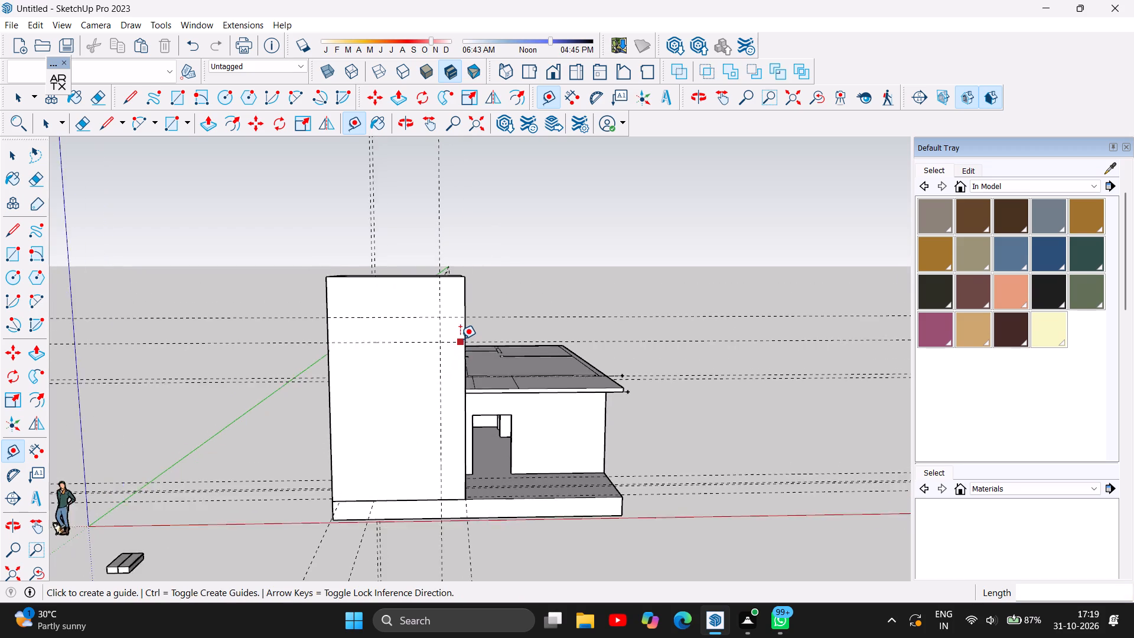
pyautogui.scroll(2, 460, 339)
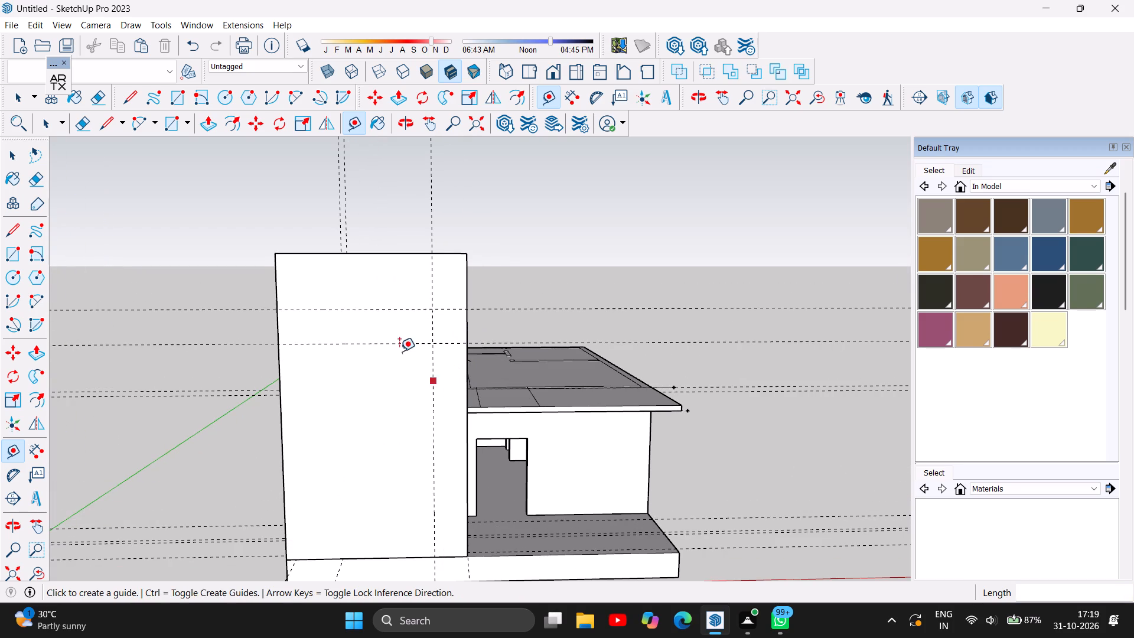
pyautogui.scroll(-2, 361, 300)
pyautogui.scroll(3, 423, 360)
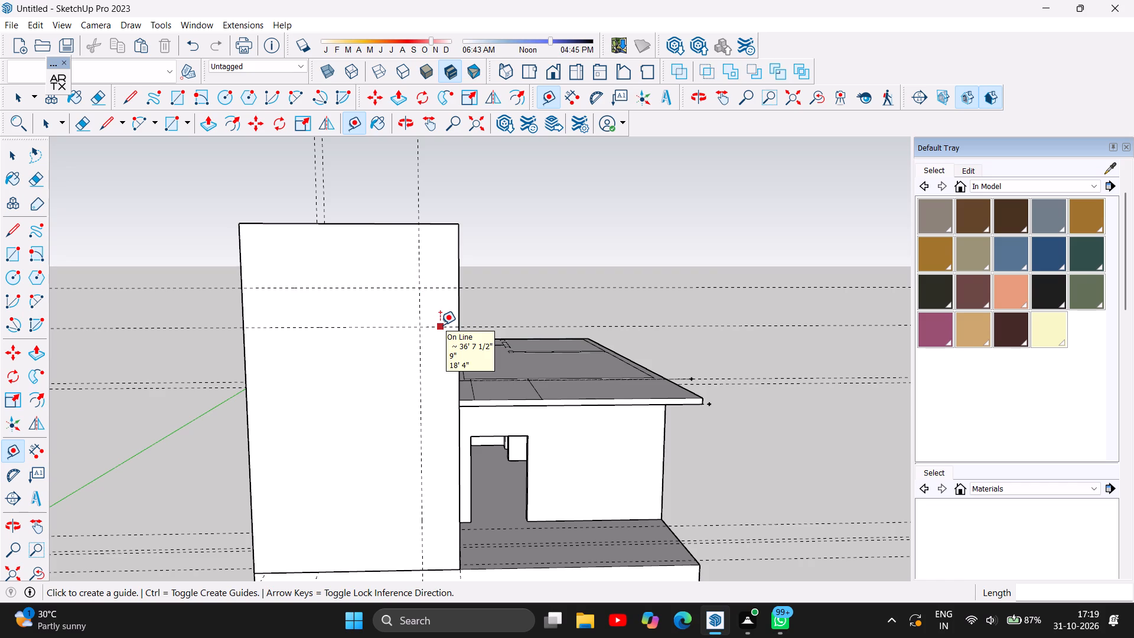
pyautogui.scroll(-2, 347, 321)
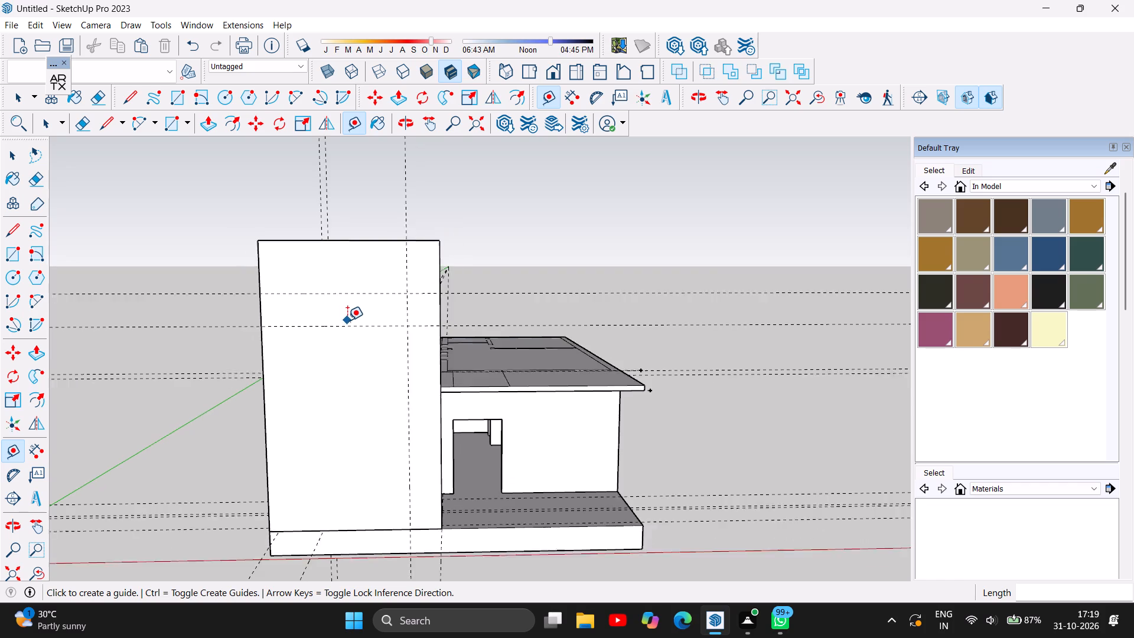
pyautogui.scroll(-1, 347, 320)
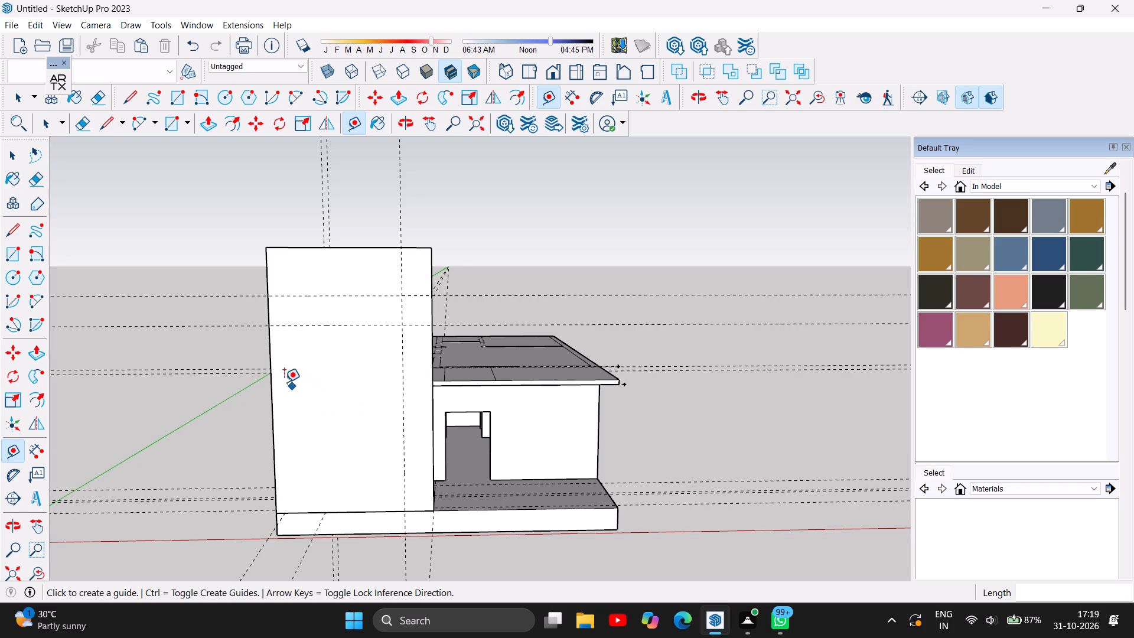
pyautogui.click(272, 388)
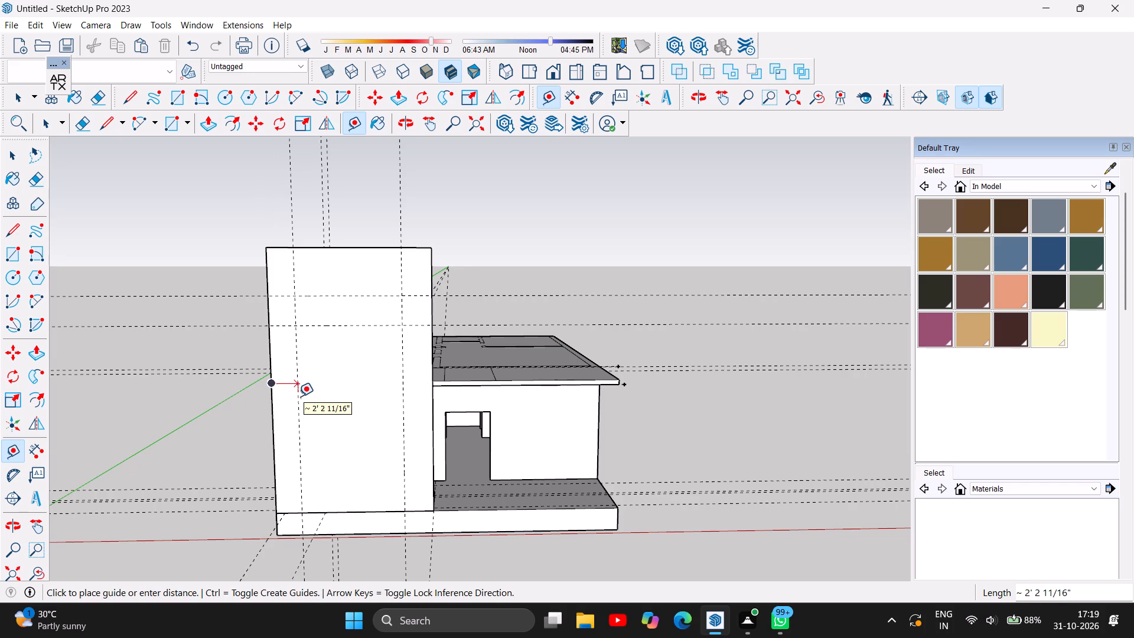
pyautogui.write("2'6")
pyautogui.press('Return')
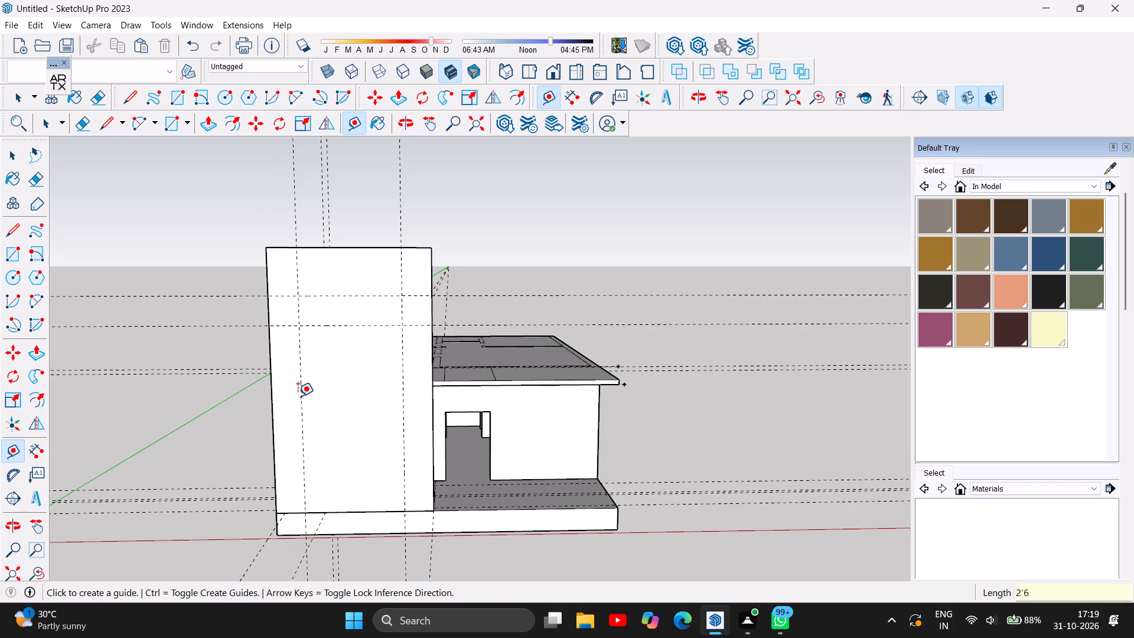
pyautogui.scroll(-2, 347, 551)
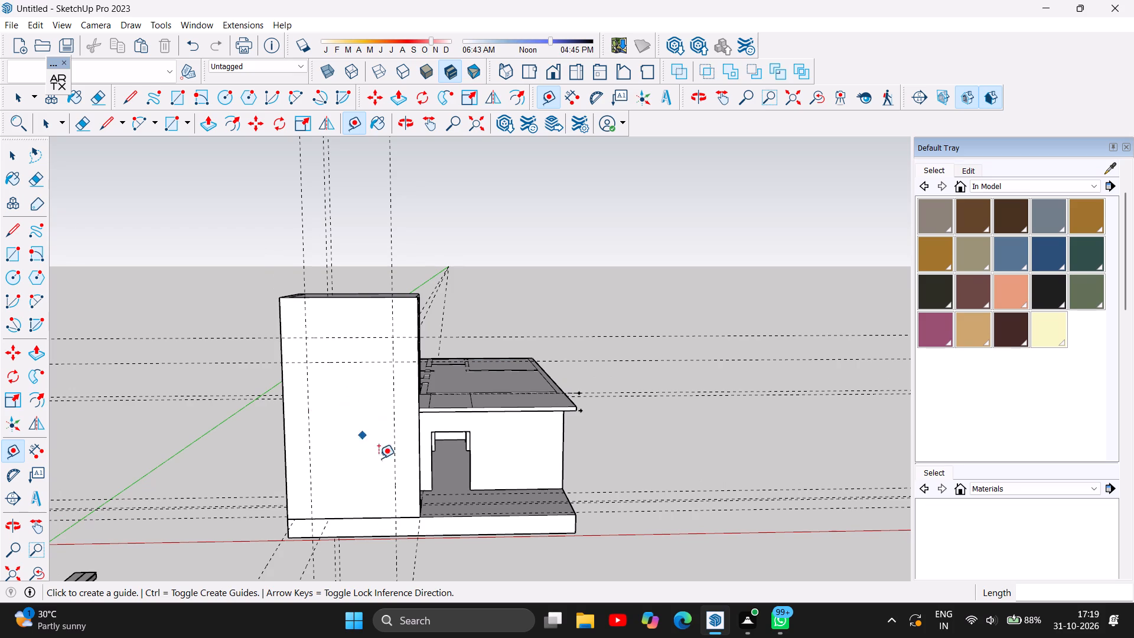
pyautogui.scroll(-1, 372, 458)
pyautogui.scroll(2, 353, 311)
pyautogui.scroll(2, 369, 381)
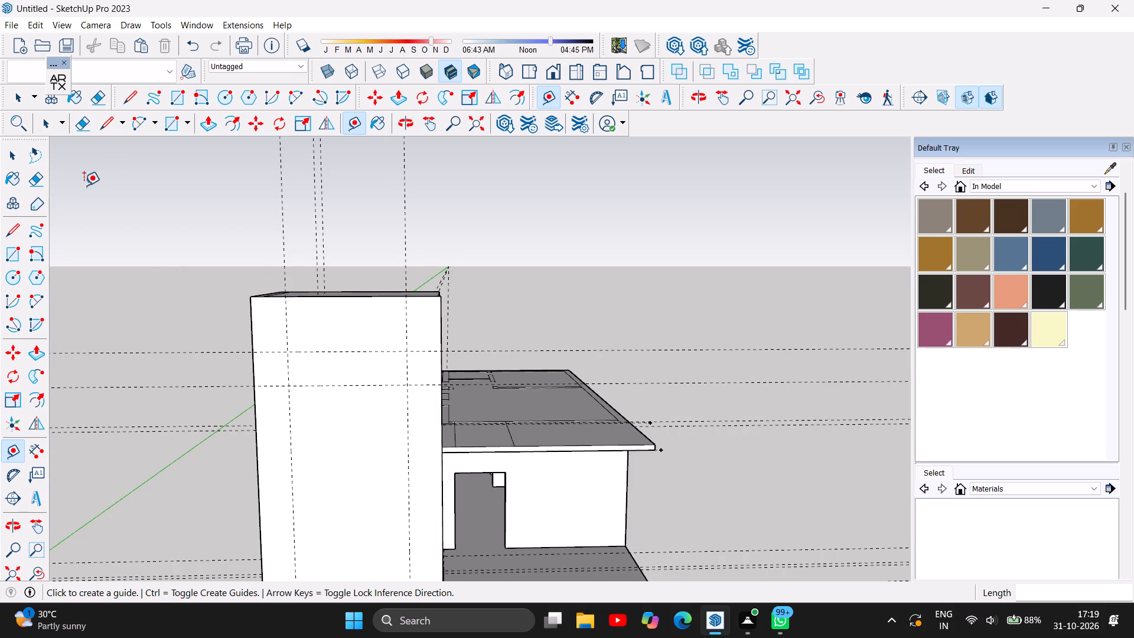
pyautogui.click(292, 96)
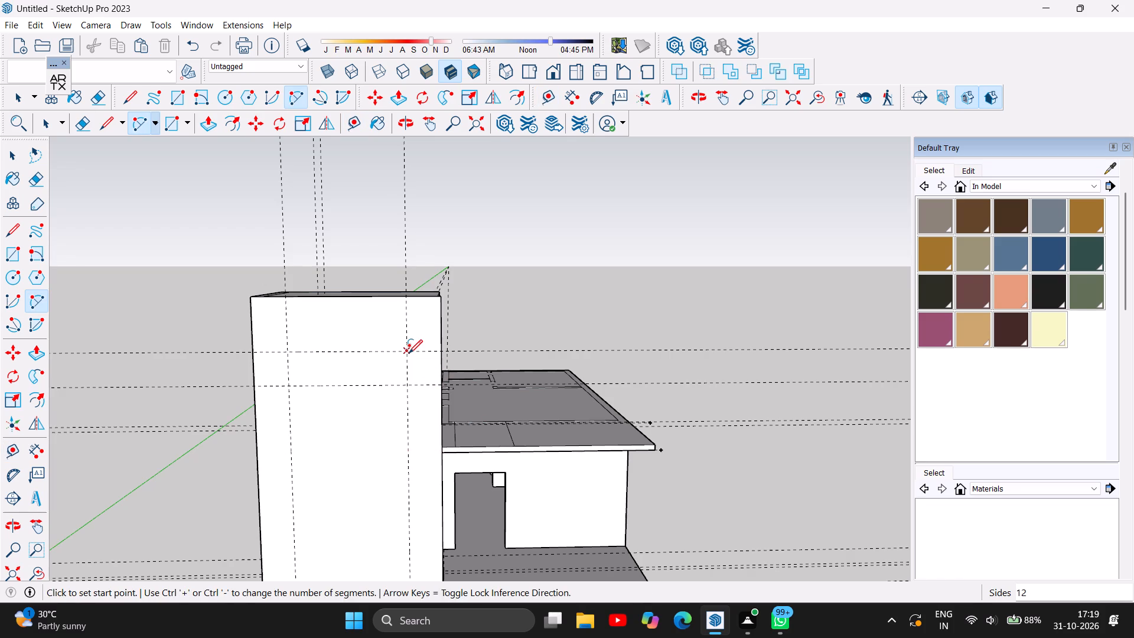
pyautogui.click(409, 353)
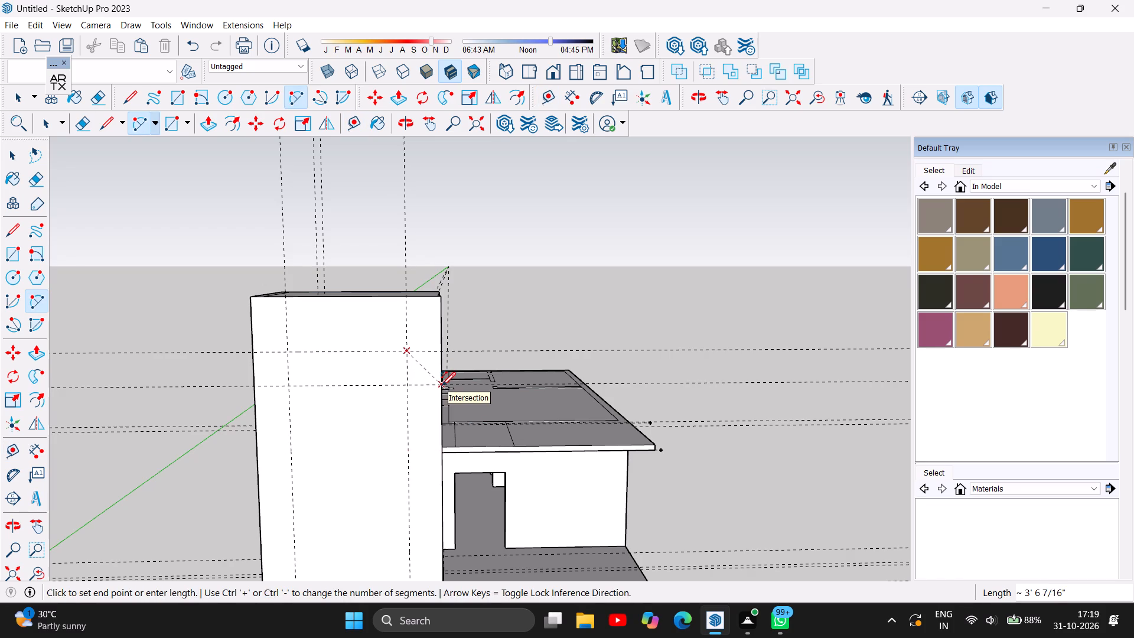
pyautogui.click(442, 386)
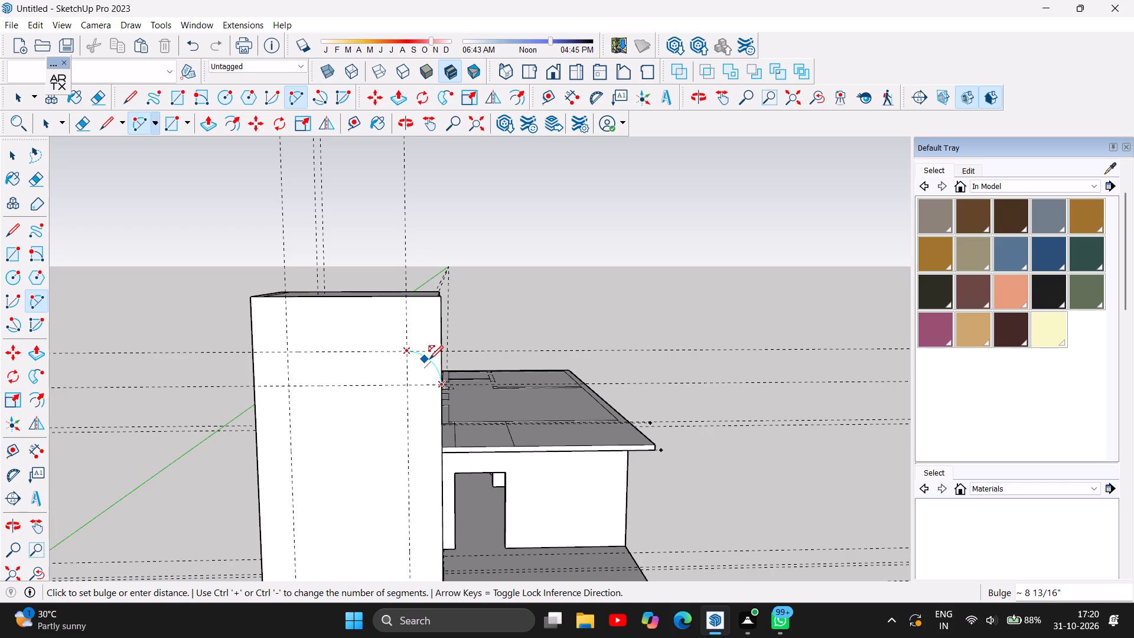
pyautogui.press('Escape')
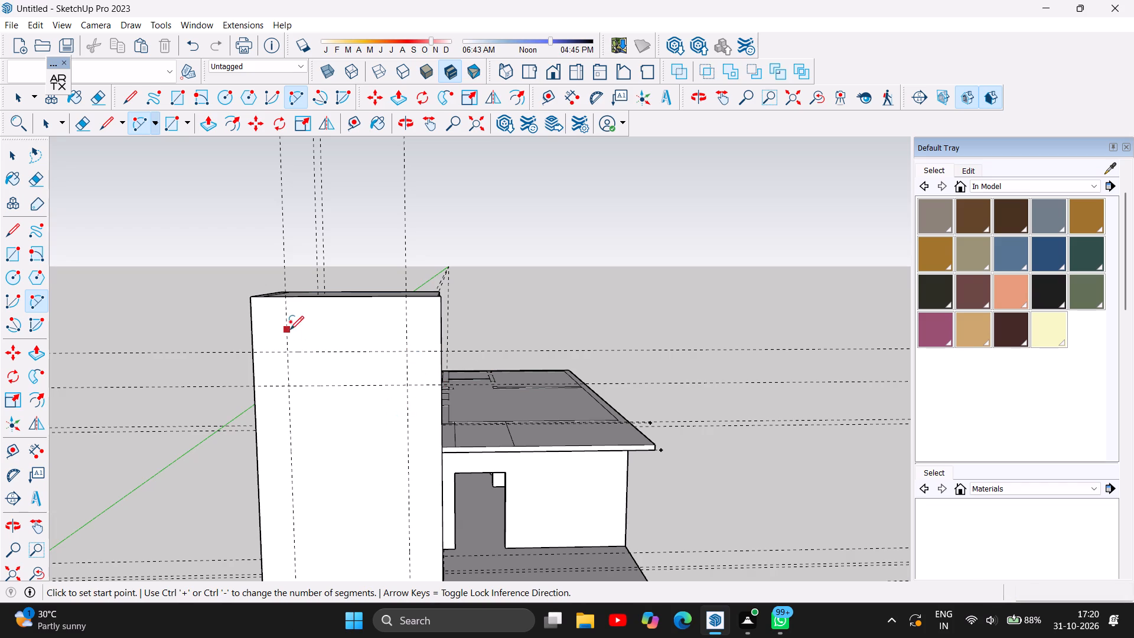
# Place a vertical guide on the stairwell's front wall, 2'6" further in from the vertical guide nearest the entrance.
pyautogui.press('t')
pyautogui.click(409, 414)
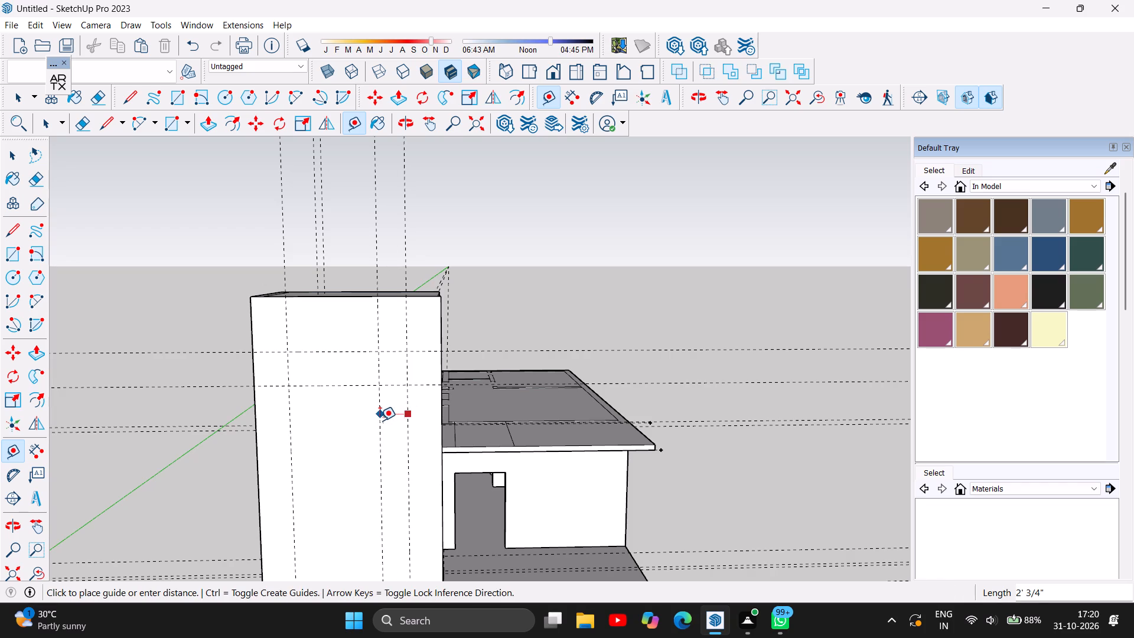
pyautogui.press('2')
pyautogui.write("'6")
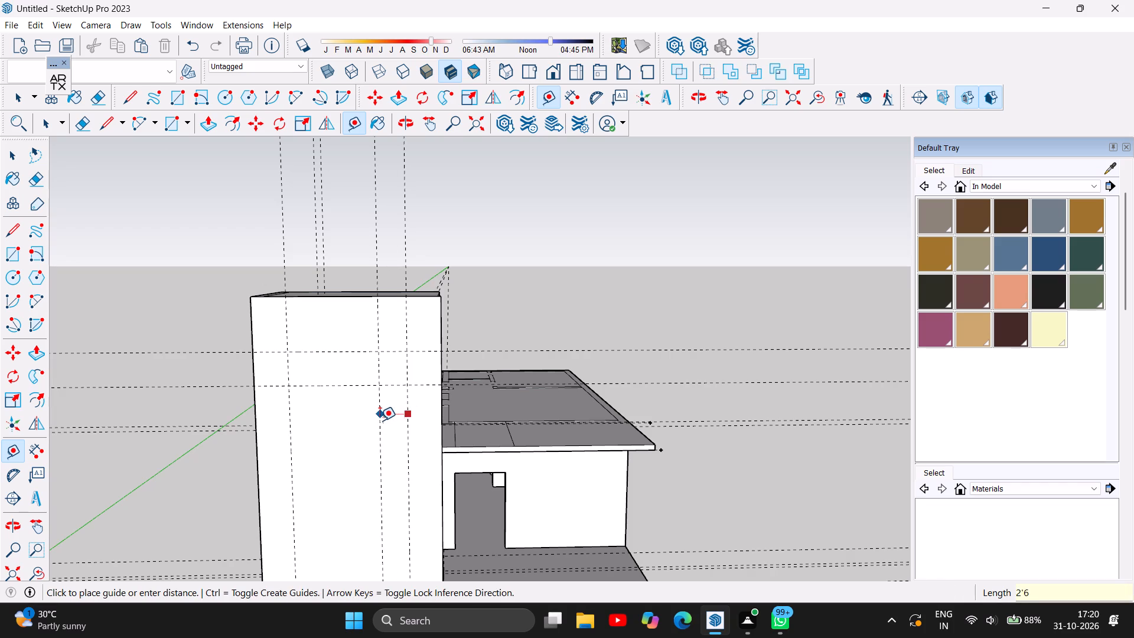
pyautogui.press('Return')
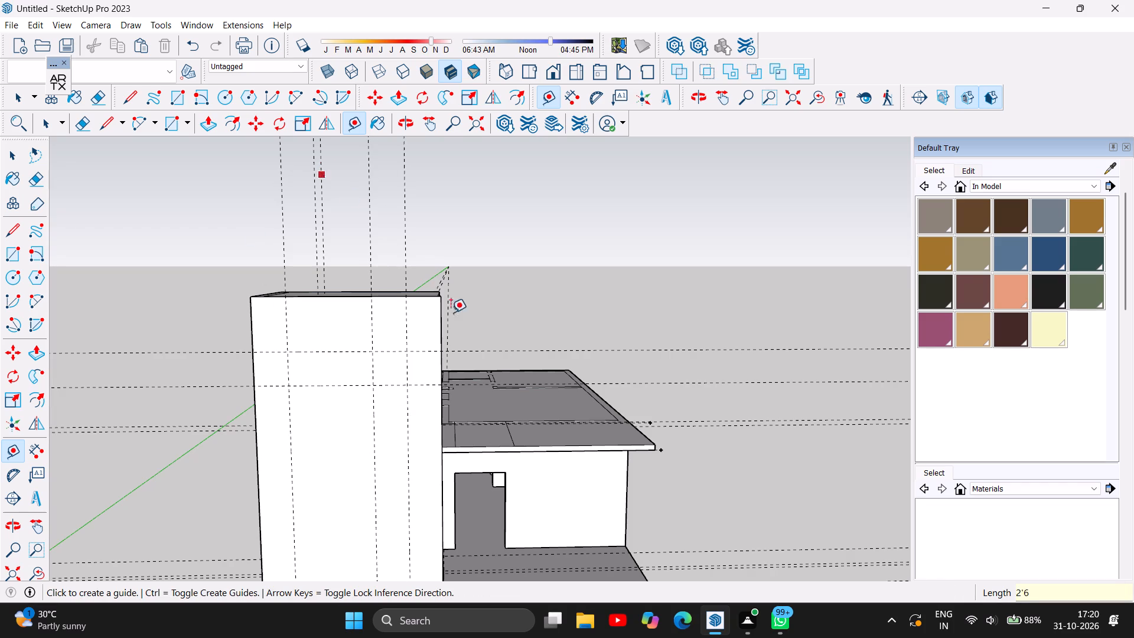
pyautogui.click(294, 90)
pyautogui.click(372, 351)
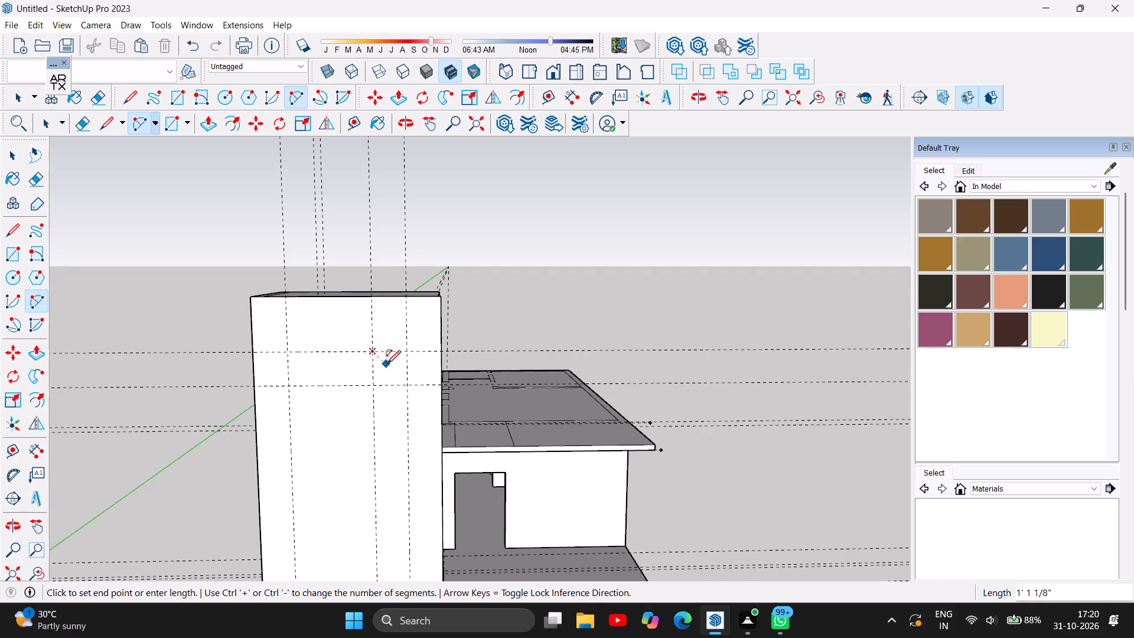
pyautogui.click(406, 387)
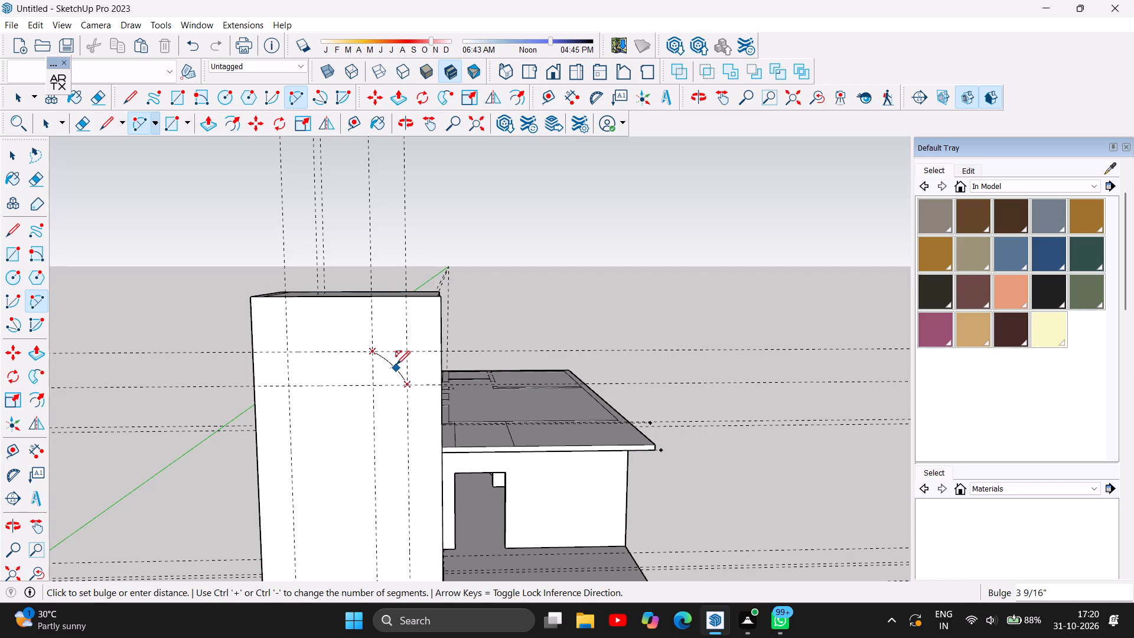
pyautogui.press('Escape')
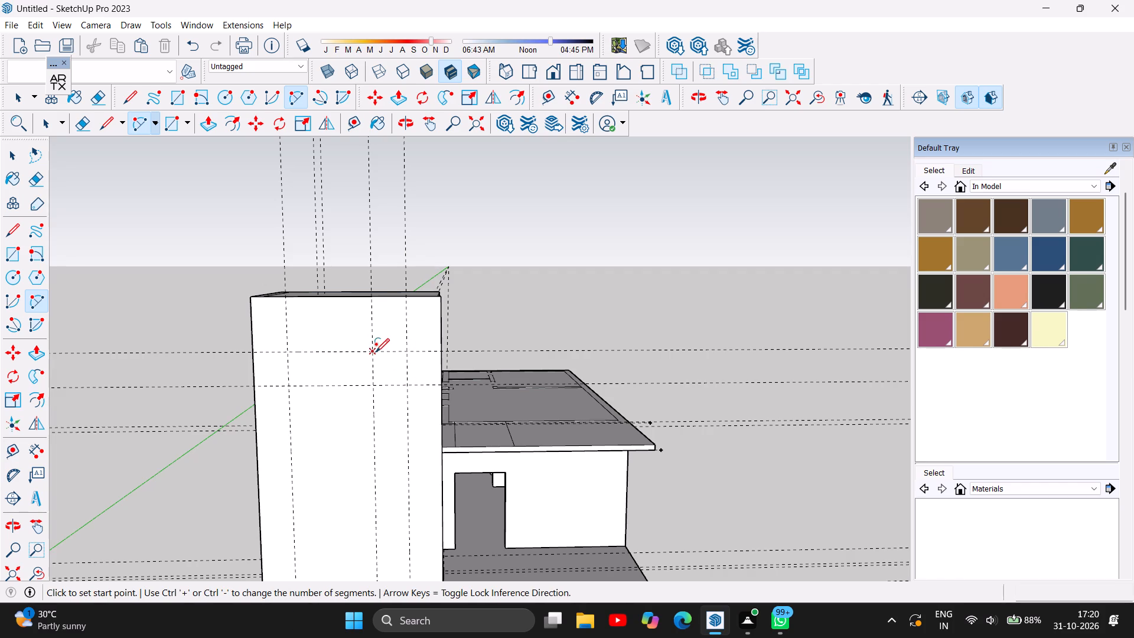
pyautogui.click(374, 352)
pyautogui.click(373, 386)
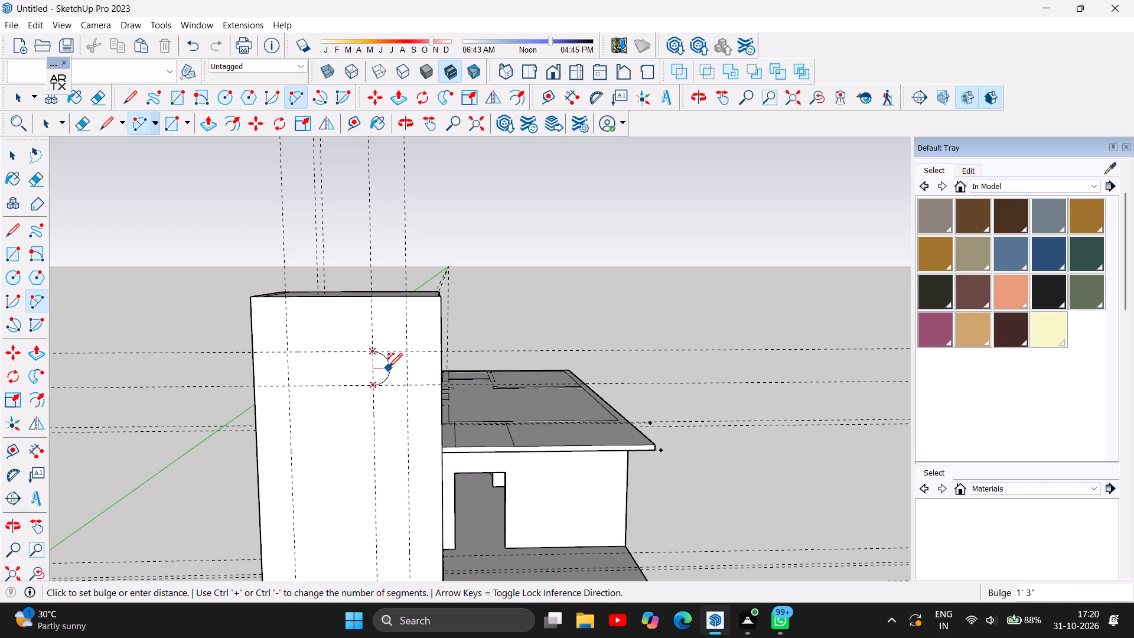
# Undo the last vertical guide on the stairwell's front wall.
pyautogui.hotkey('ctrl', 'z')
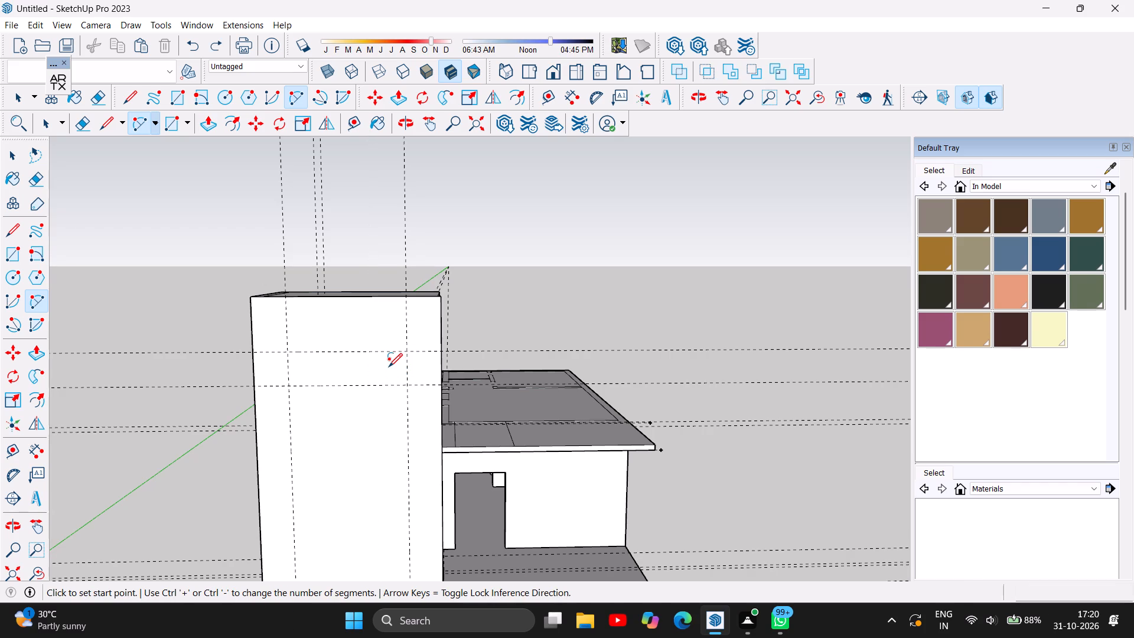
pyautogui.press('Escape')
# Place a vertical guide on the stairwell's front wall, 2'6" further in from the vertical guide nearest the entrance.
pyautogui.press('t')
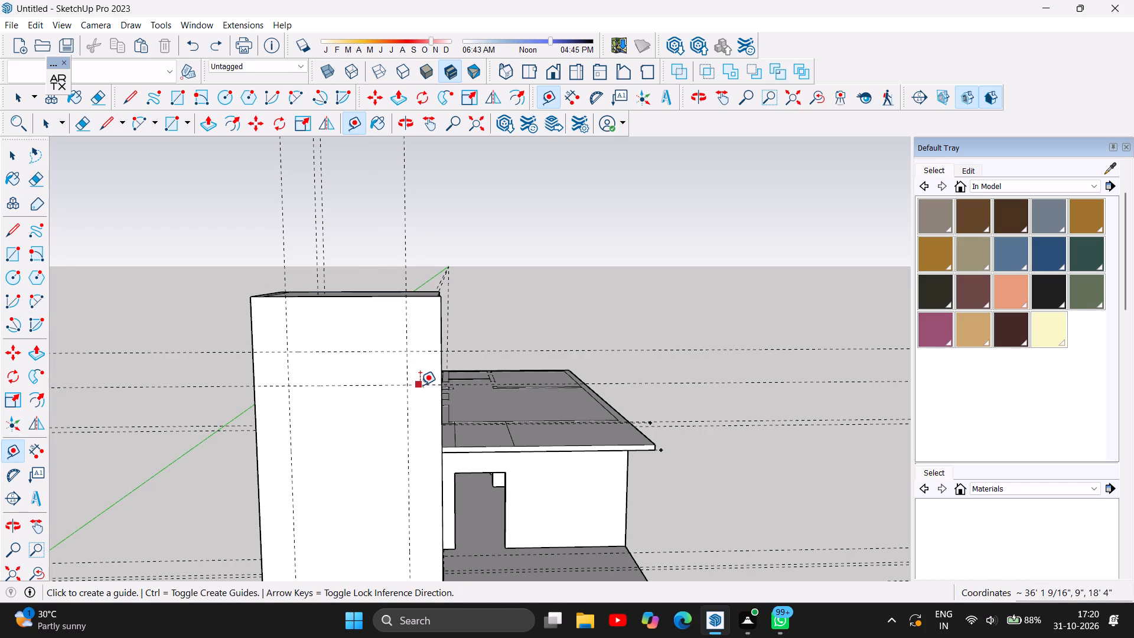
pyautogui.click(406, 392)
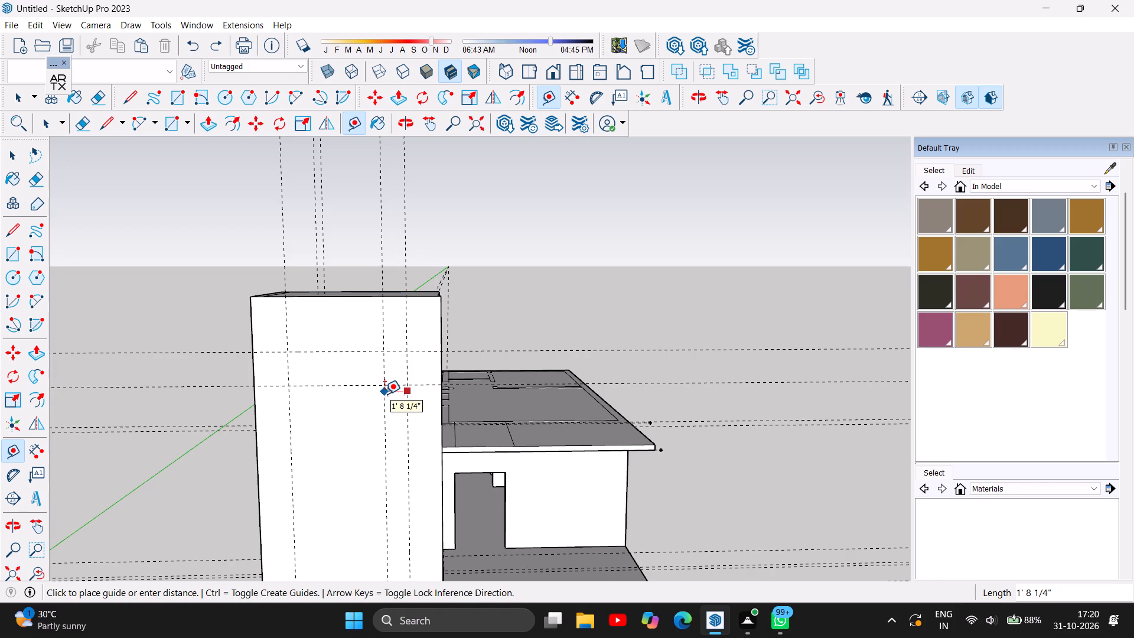
pyautogui.press('2')
pyautogui.write("'6")
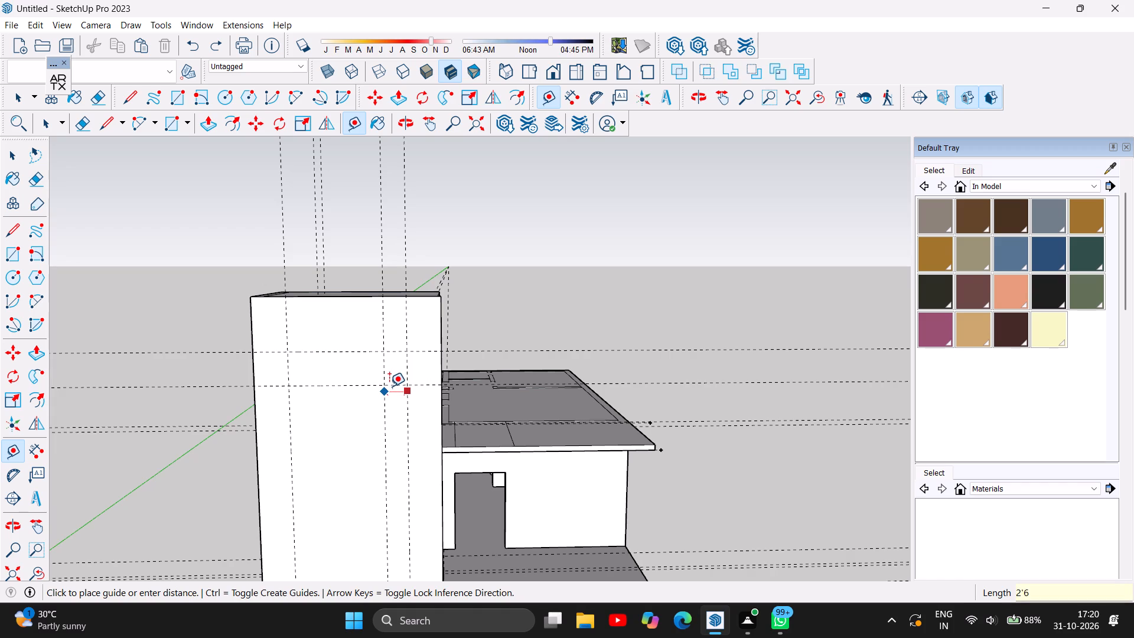
pyautogui.press('Return')
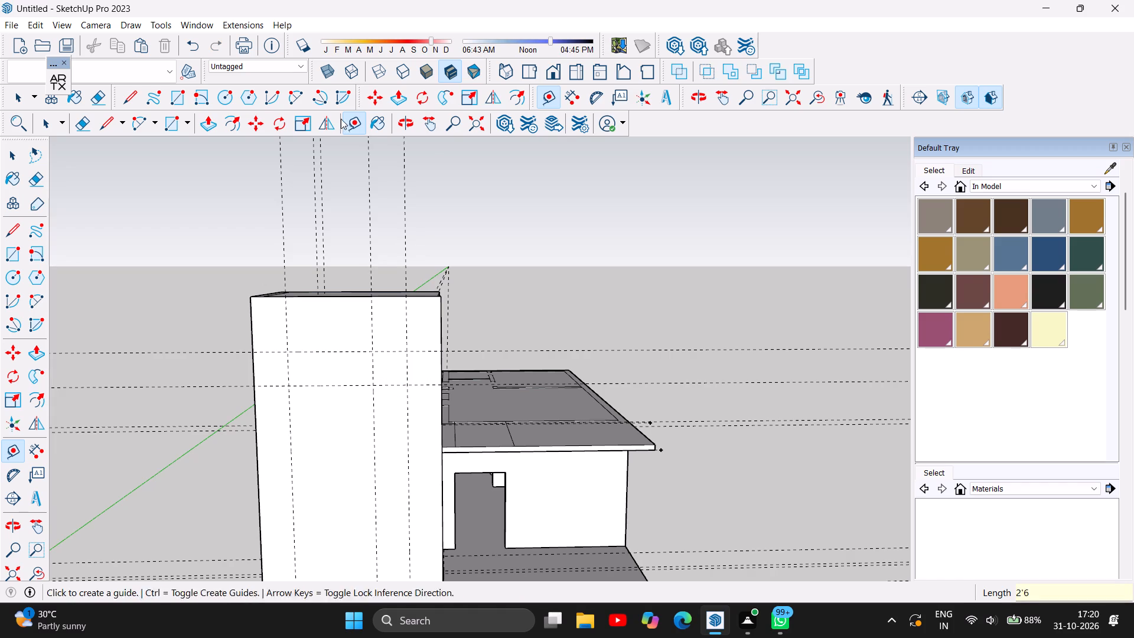
# Draw an outward-curving arc from the lower horizontal guide on the entrance-side vertical guide up to the 4' guide's crossing with the inner vertical guide, bulge about 11".
pyautogui.click(295, 96)
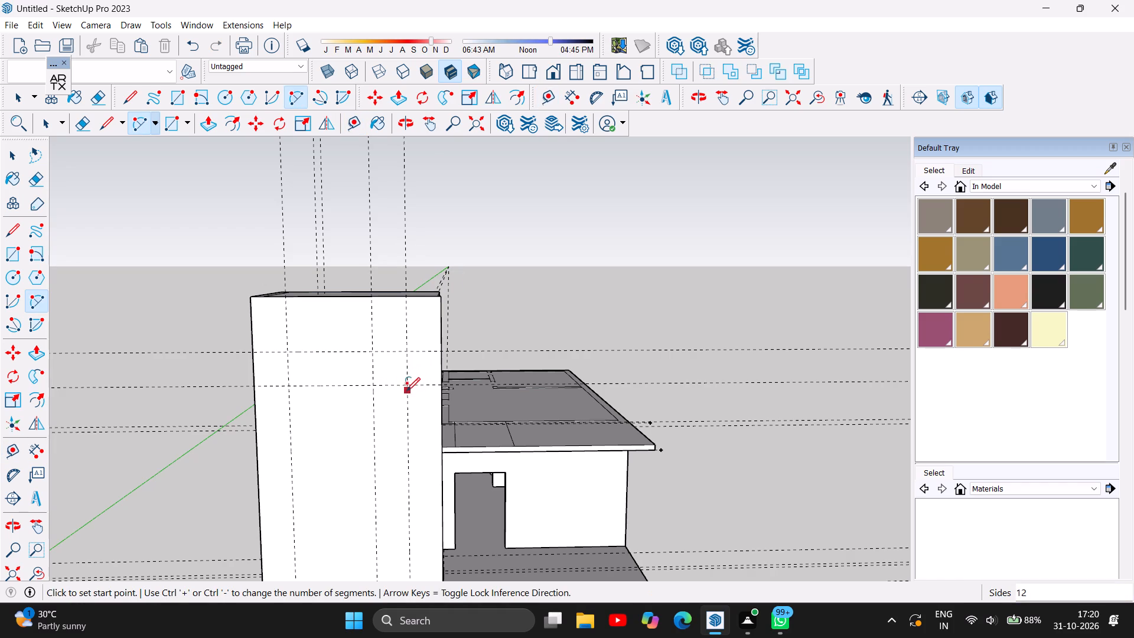
pyautogui.click(408, 388)
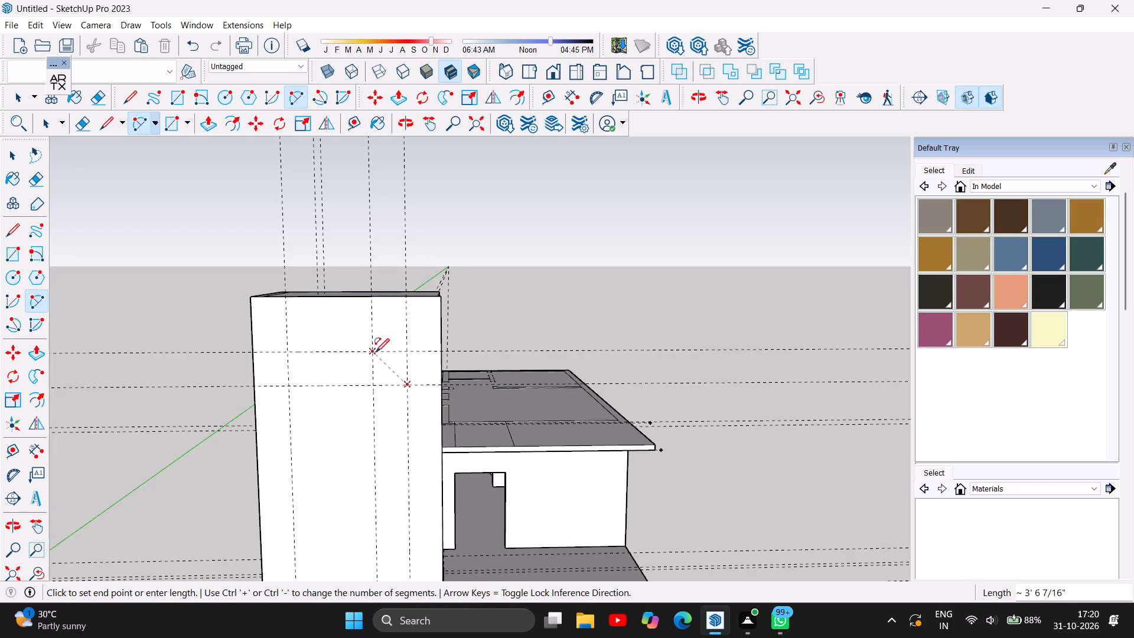
pyautogui.click(374, 350)
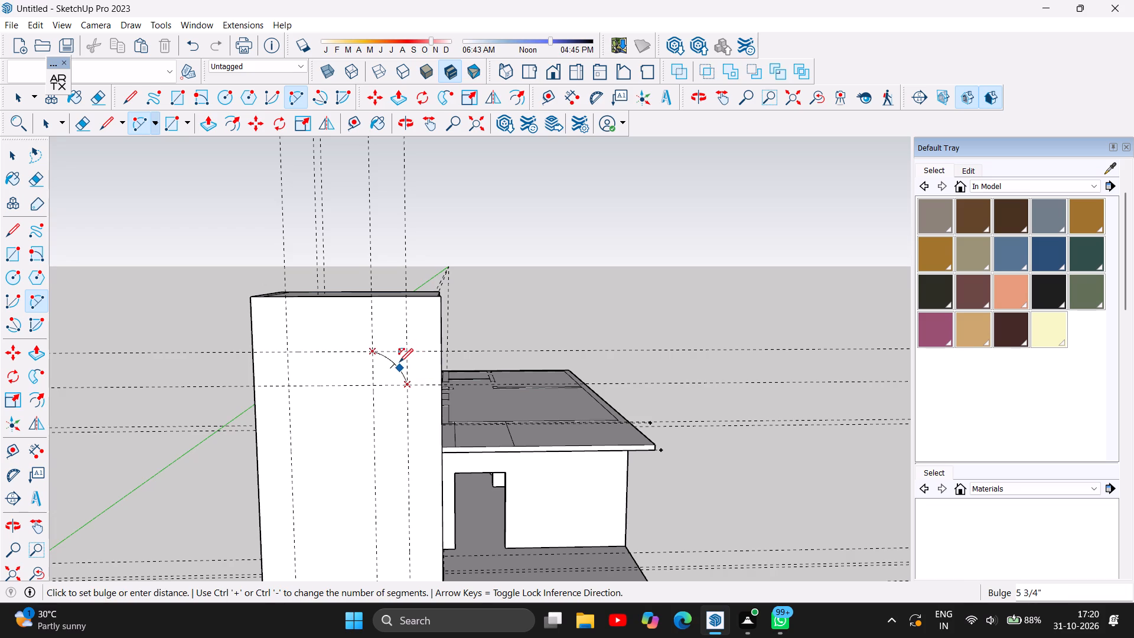
pyautogui.scroll(2, 400, 362)
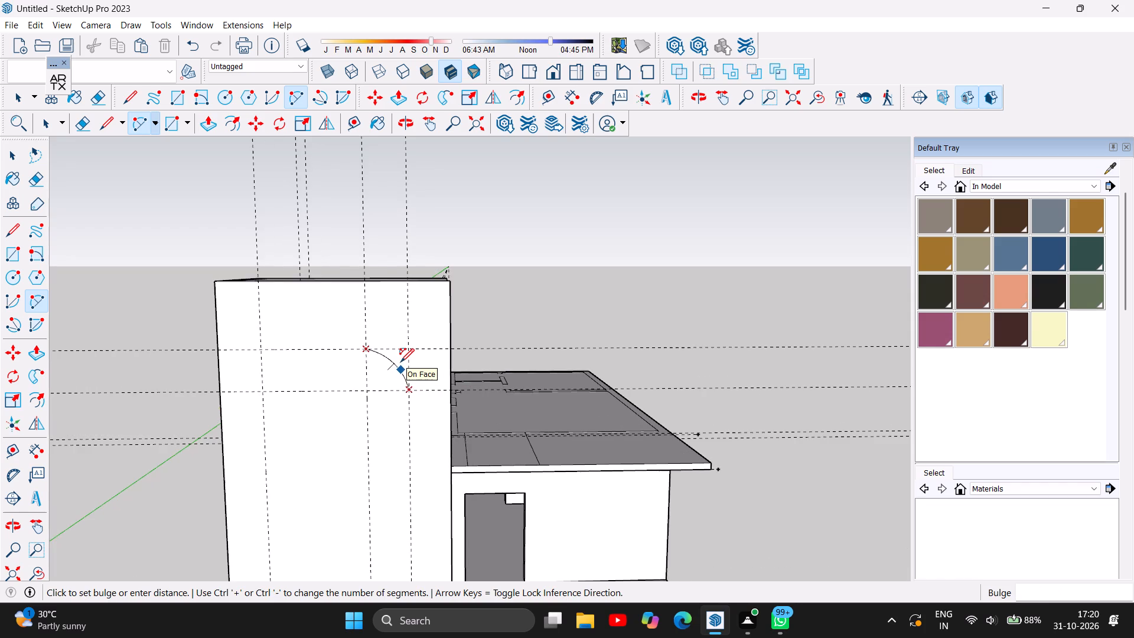
pyautogui.scroll(4, 400, 362)
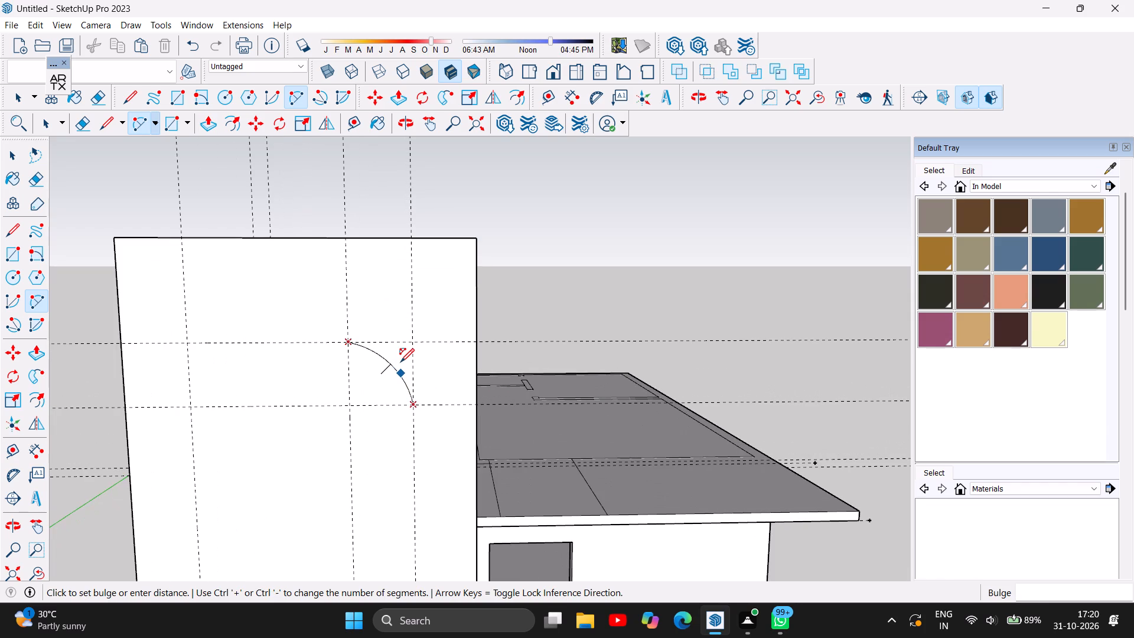
pyautogui.click(401, 362)
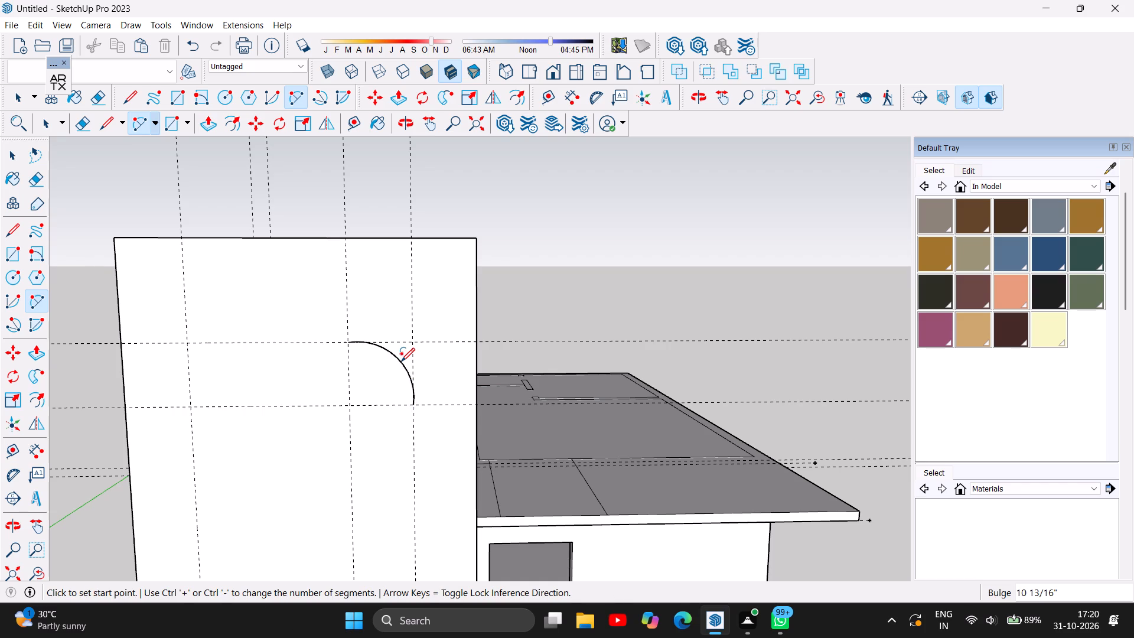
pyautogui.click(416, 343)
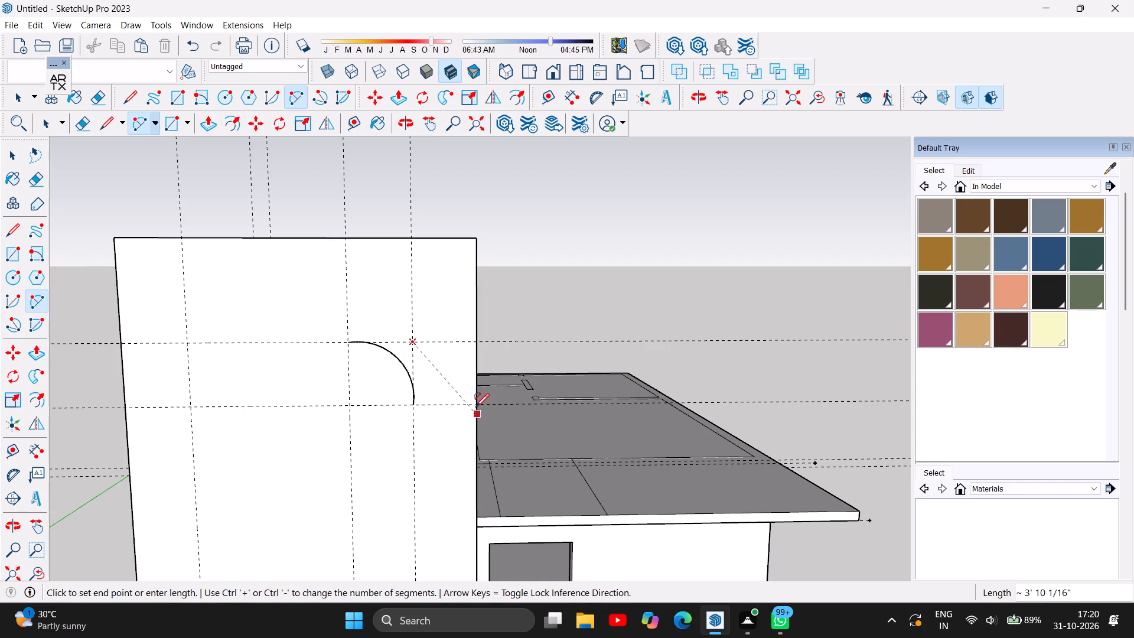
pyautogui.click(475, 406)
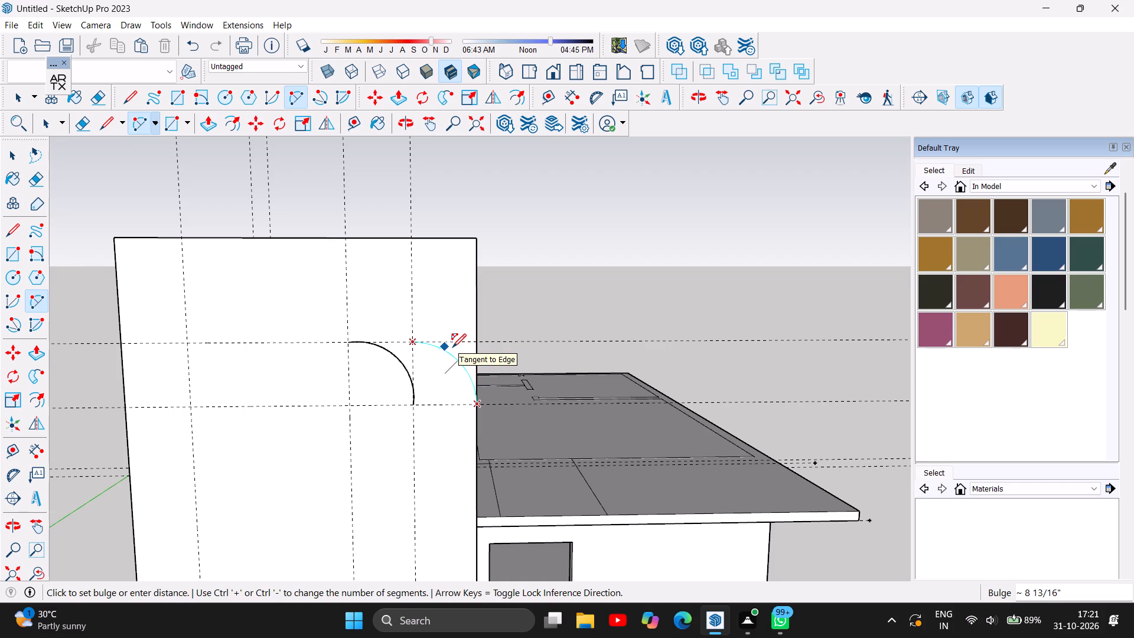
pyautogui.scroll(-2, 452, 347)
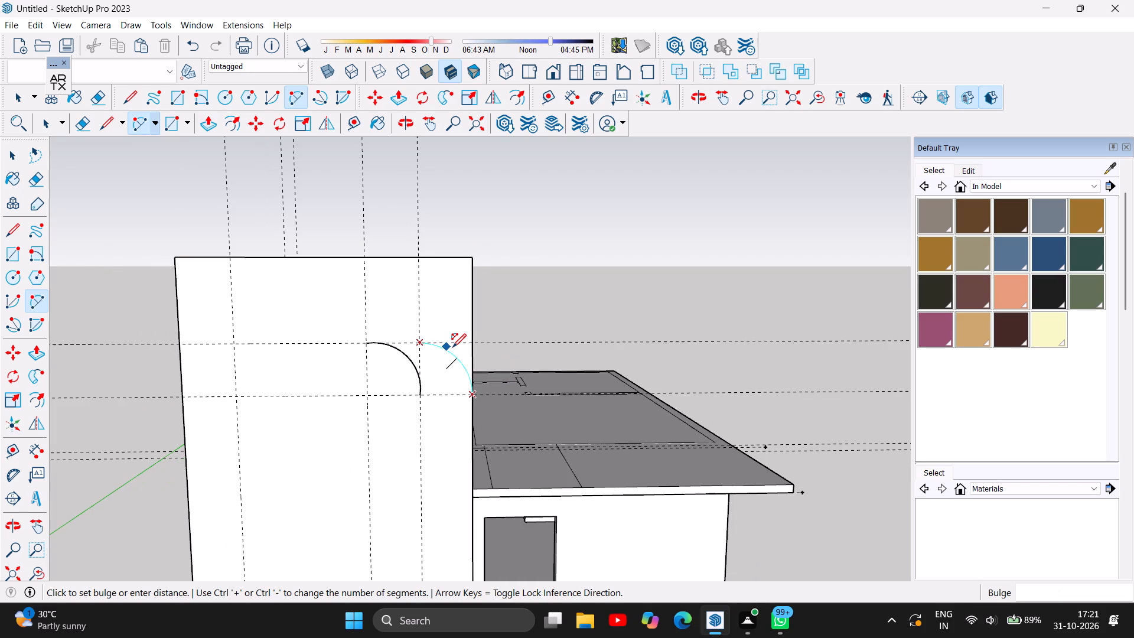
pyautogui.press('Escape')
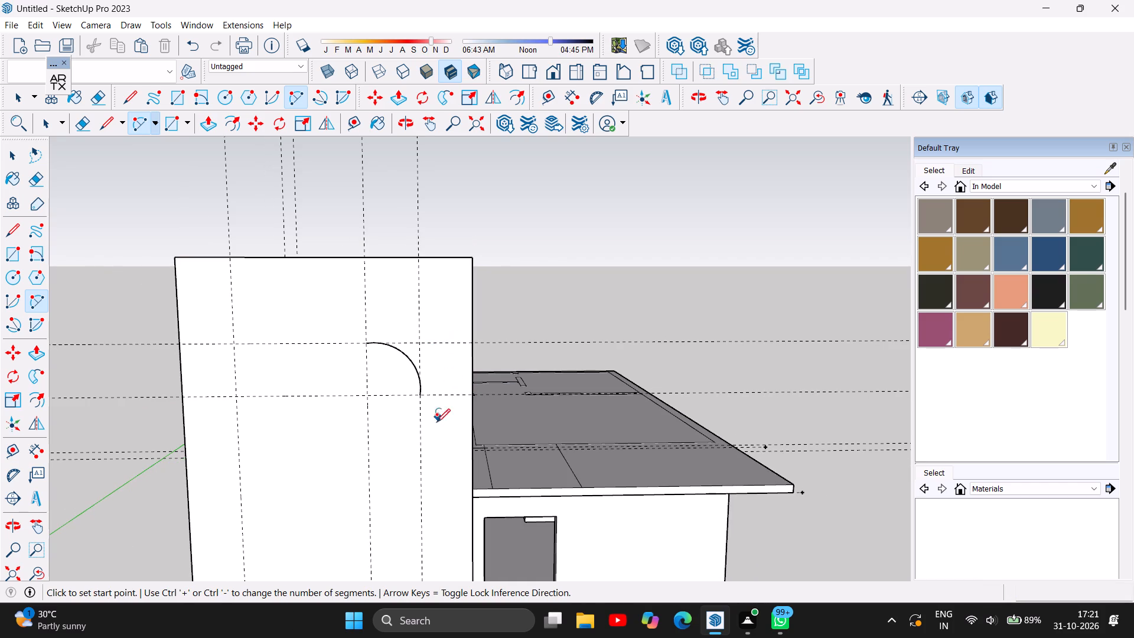
# Add a horizontal guide on the stairwell's front wall, 2'6" below the lower horizontal guide.
pyautogui.press('t')
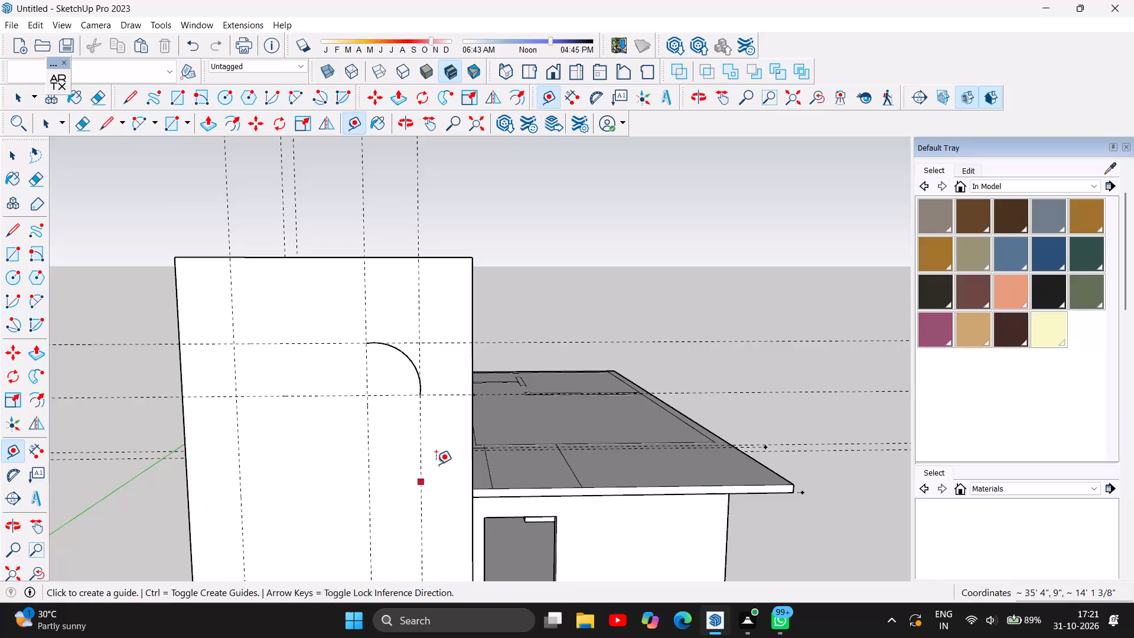
pyautogui.click(449, 395)
pyautogui.press('2')
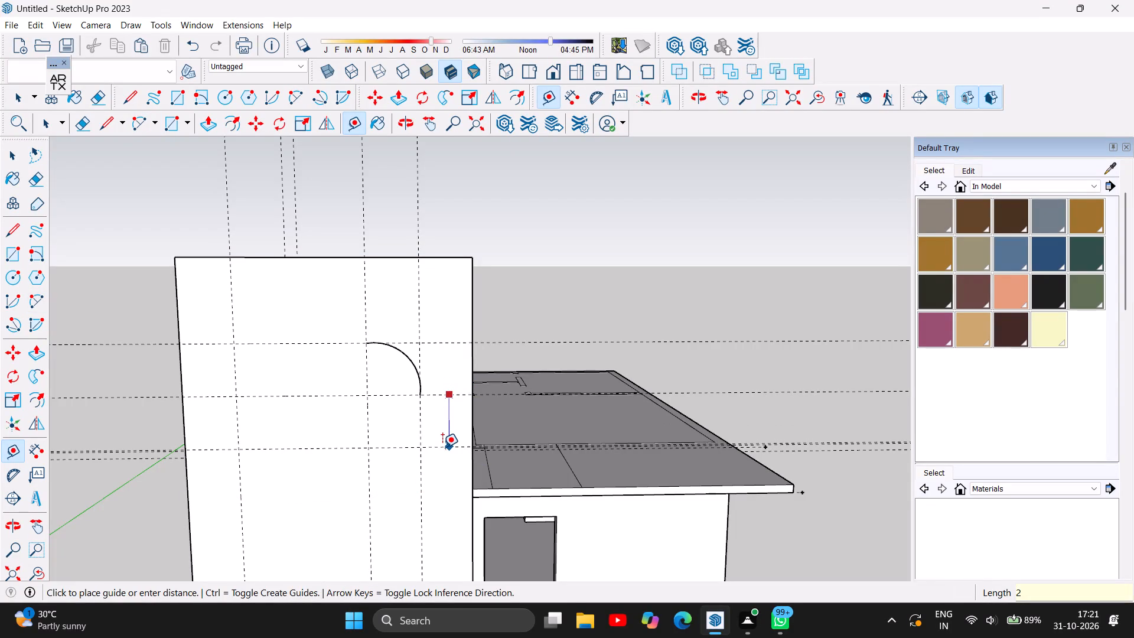
pyautogui.write("'6")
pyautogui.press('Return')
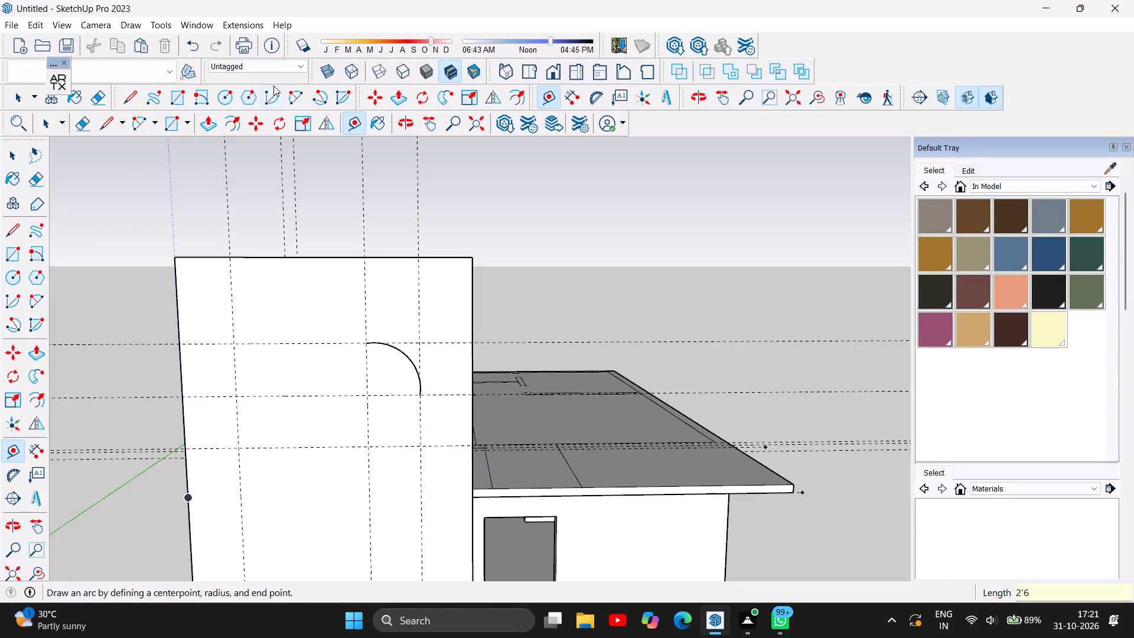
# Draw a second outward arc from the first arc's lower end to where the lowest new guide meets the entrance-side wall edge, bulge about 9".
pyautogui.click(305, 98)
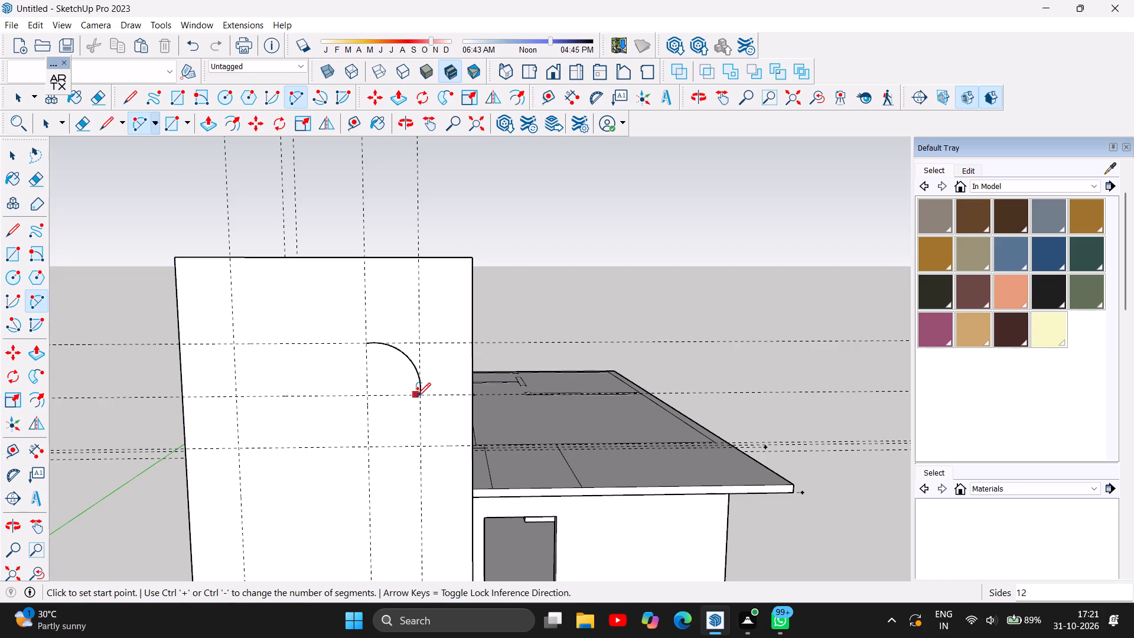
pyautogui.click(417, 396)
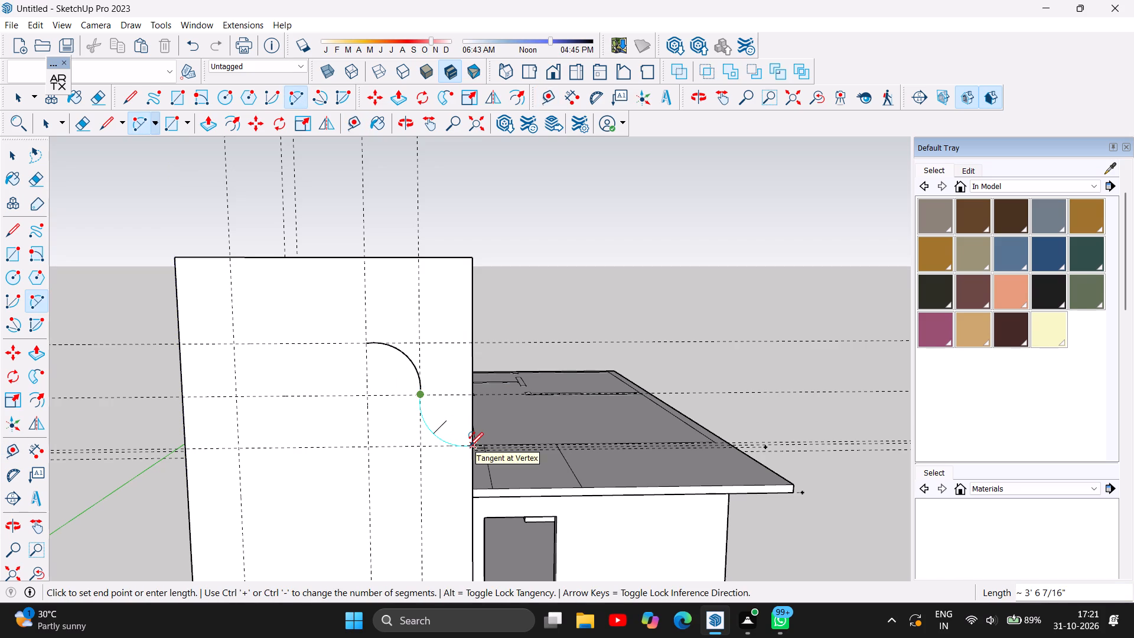
pyautogui.click(470, 446)
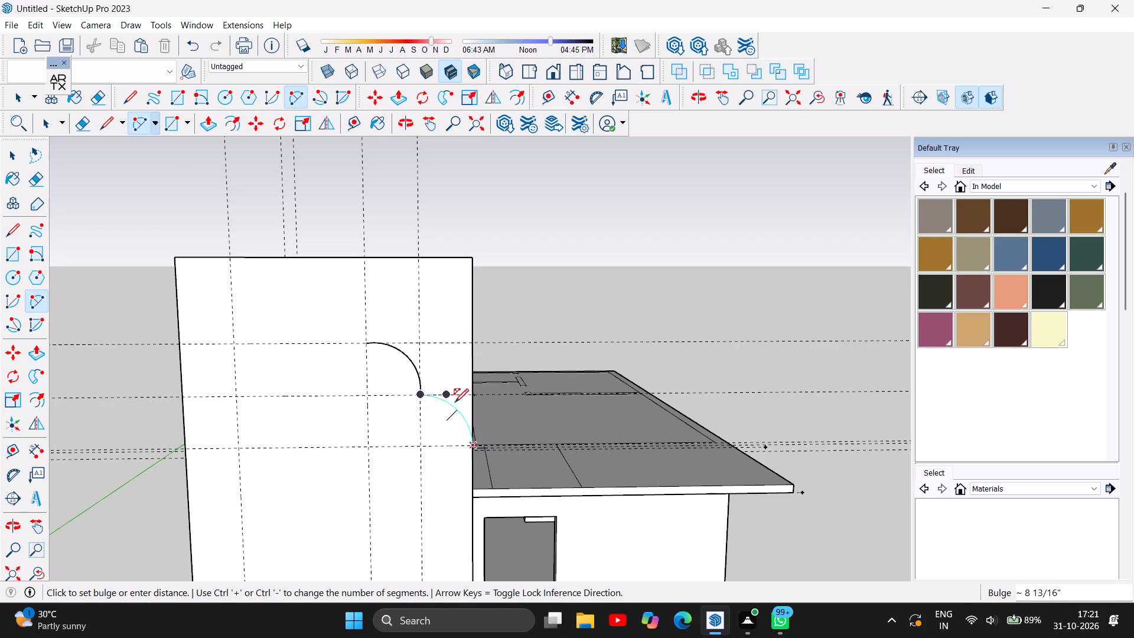
pyautogui.click(450, 404)
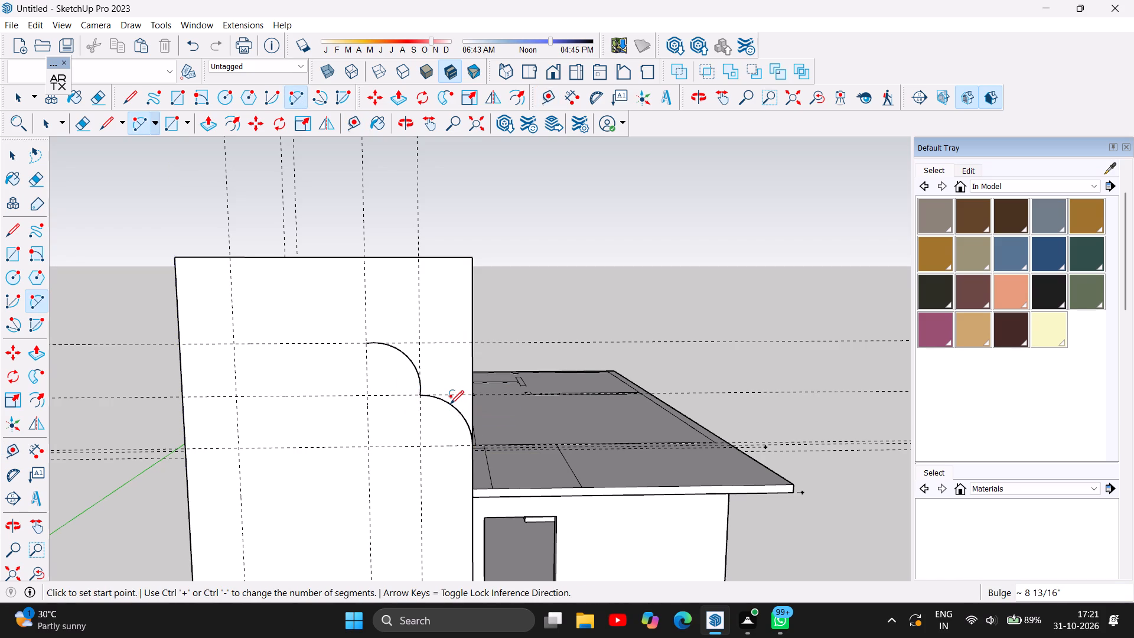
# Undo the second arc and the lowest horizontal guide on the stairwell's front wall.
pyautogui.scroll(-2, 399, 466)
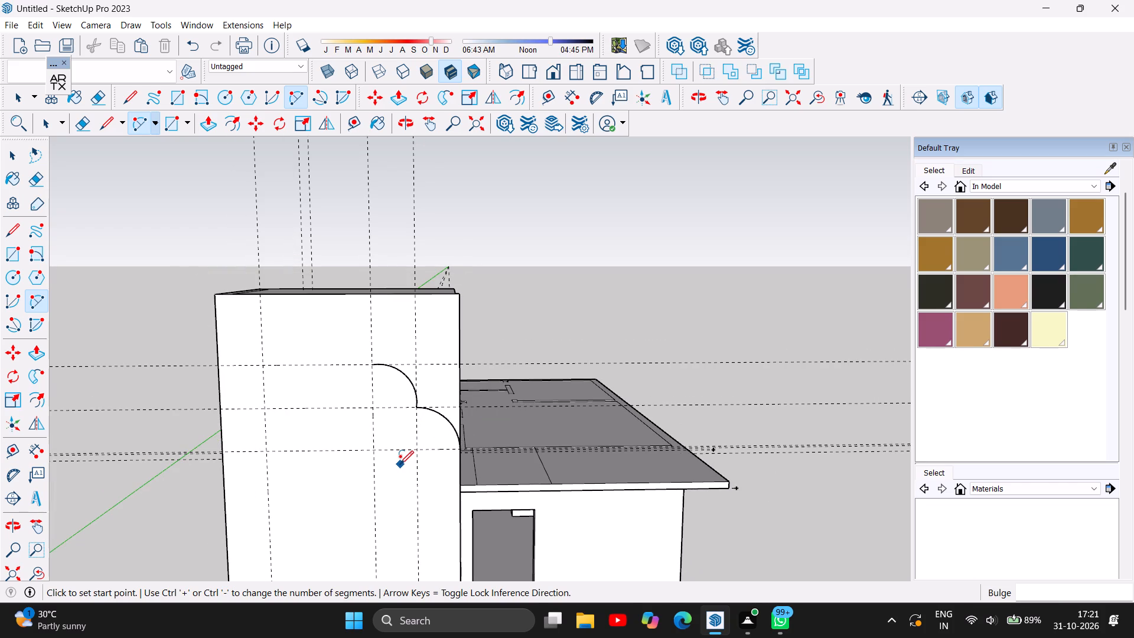
pyautogui.hotkey('ctrl', 'z')
pyautogui.hotkey('ctrl', 'z')
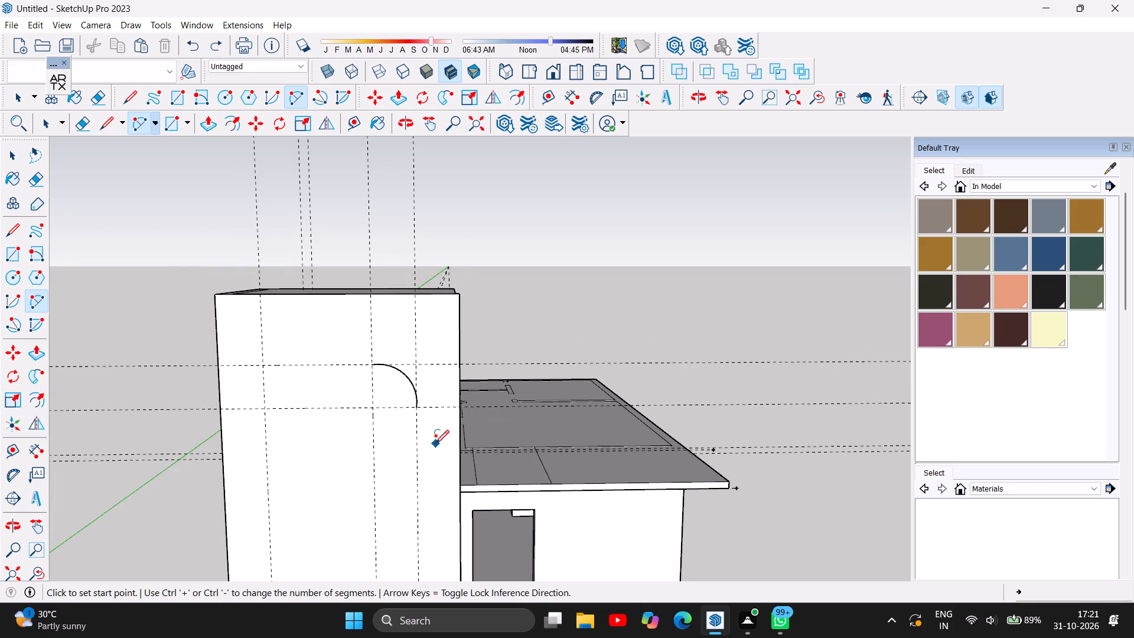
# Add a horizontal guide on the stairwell's front wall, 2'6" above the 4' guide that meets the remaining arc's upper end.
pyautogui.scroll(1, 386, 350)
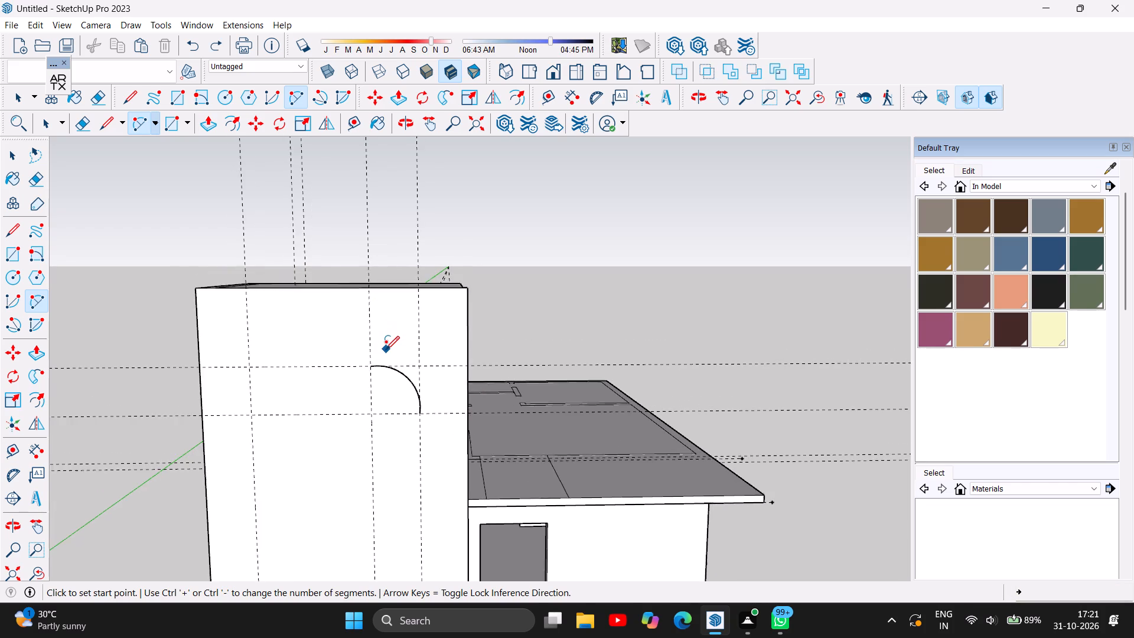
pyautogui.scroll(-3, 386, 350)
pyautogui.scroll(-3, 431, 326)
pyautogui.scroll(3, 431, 326)
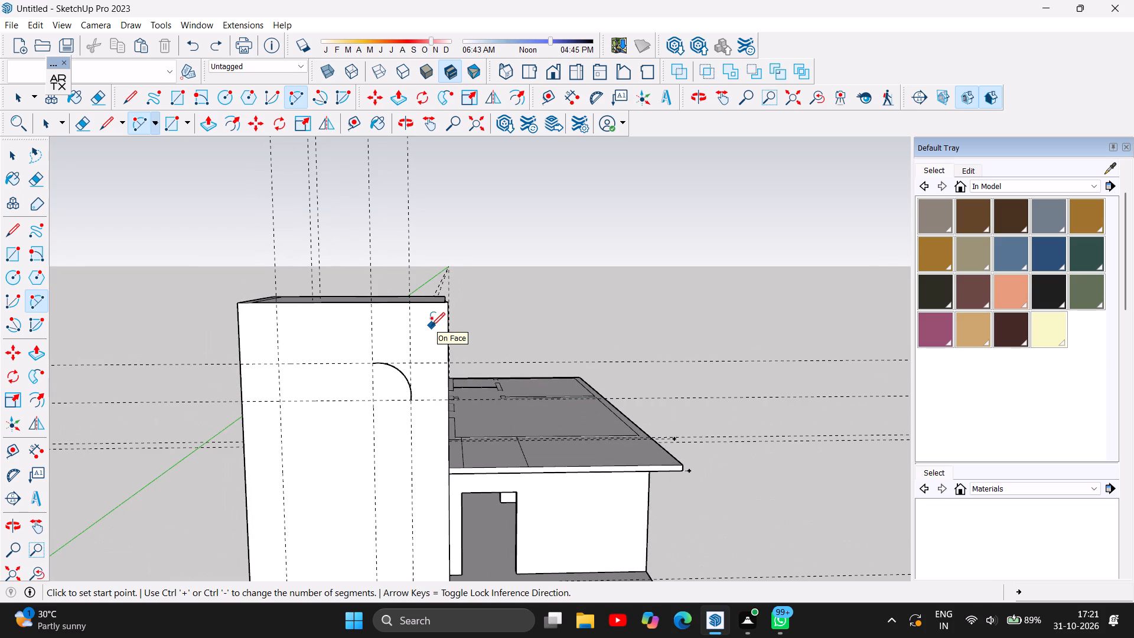
pyautogui.press('t')
pyautogui.click(416, 364)
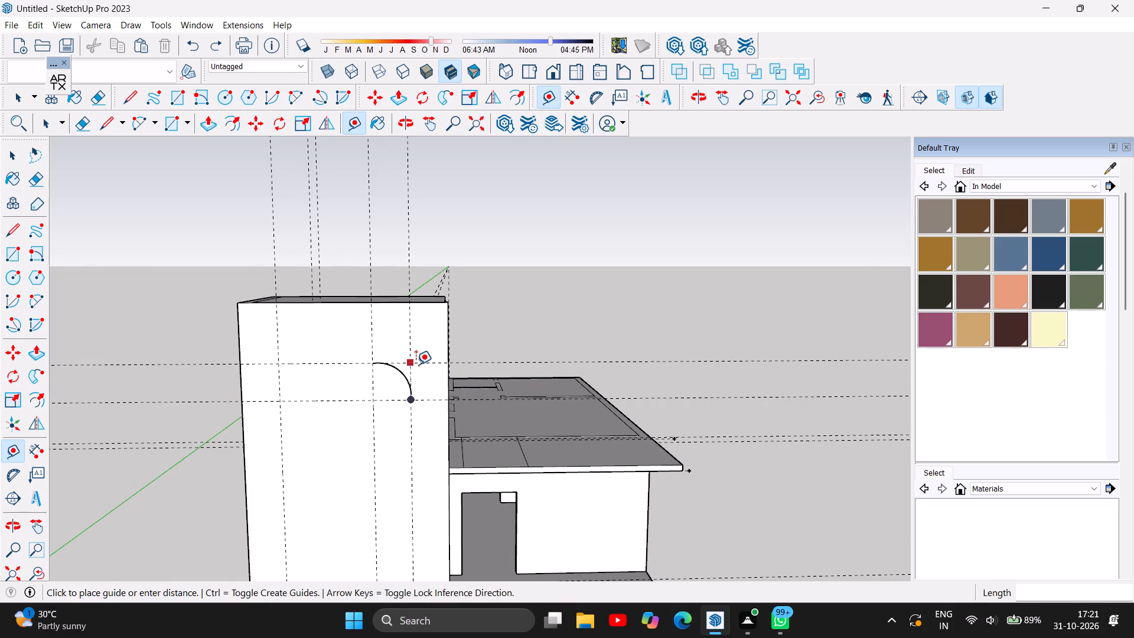
pyautogui.press('Escape')
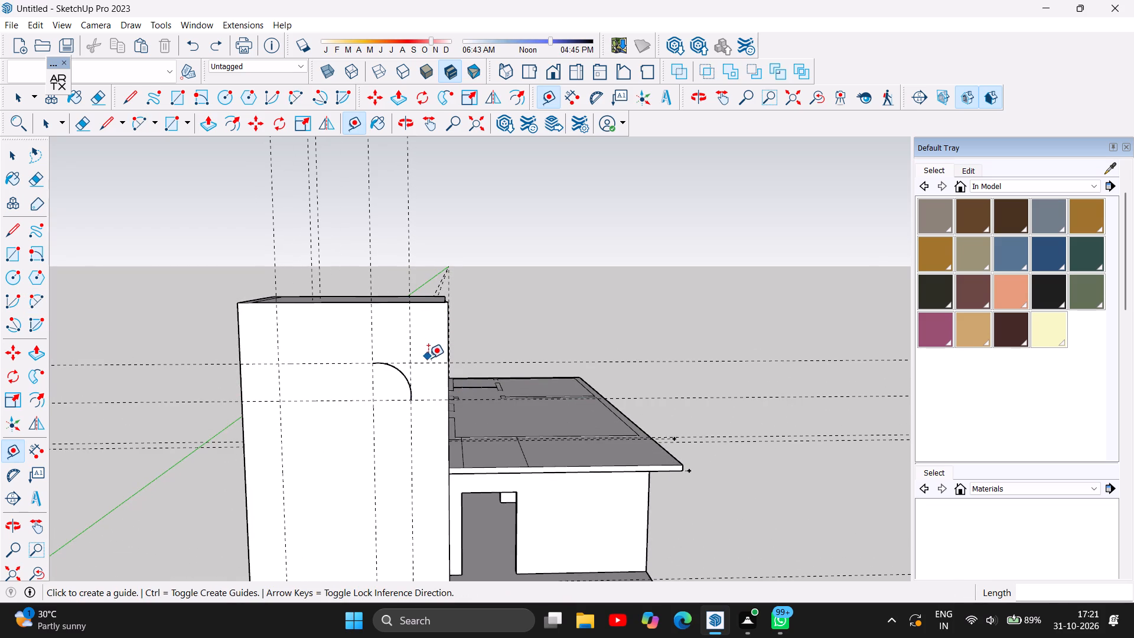
pyautogui.click(427, 363)
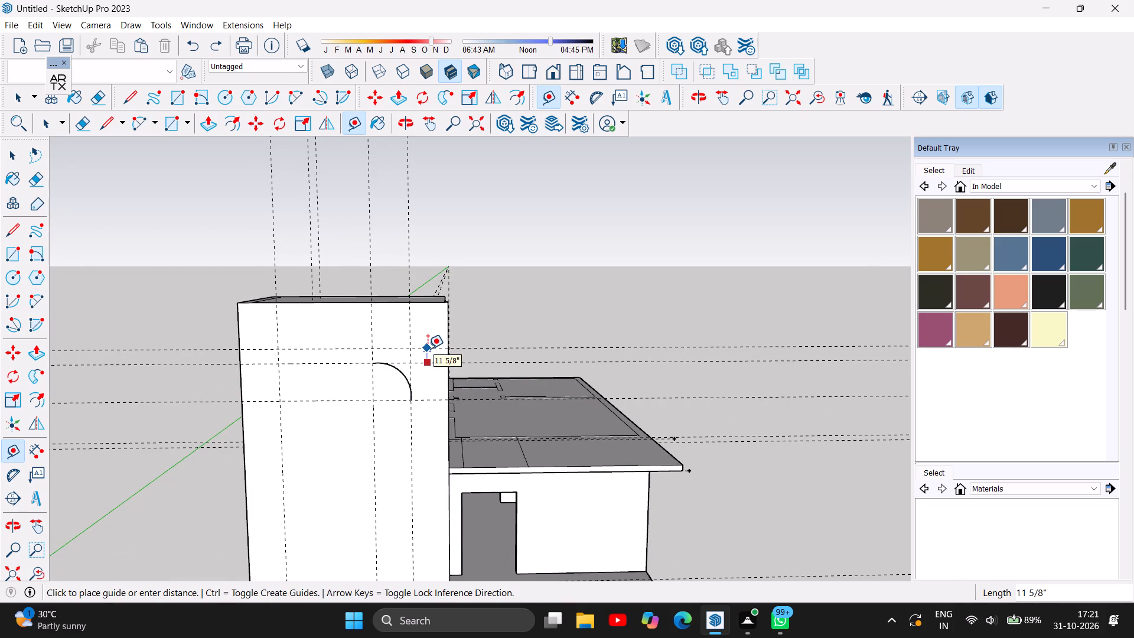
pyautogui.press('2')
pyautogui.press("'")
pyautogui.press('6')
pyautogui.press('Return')
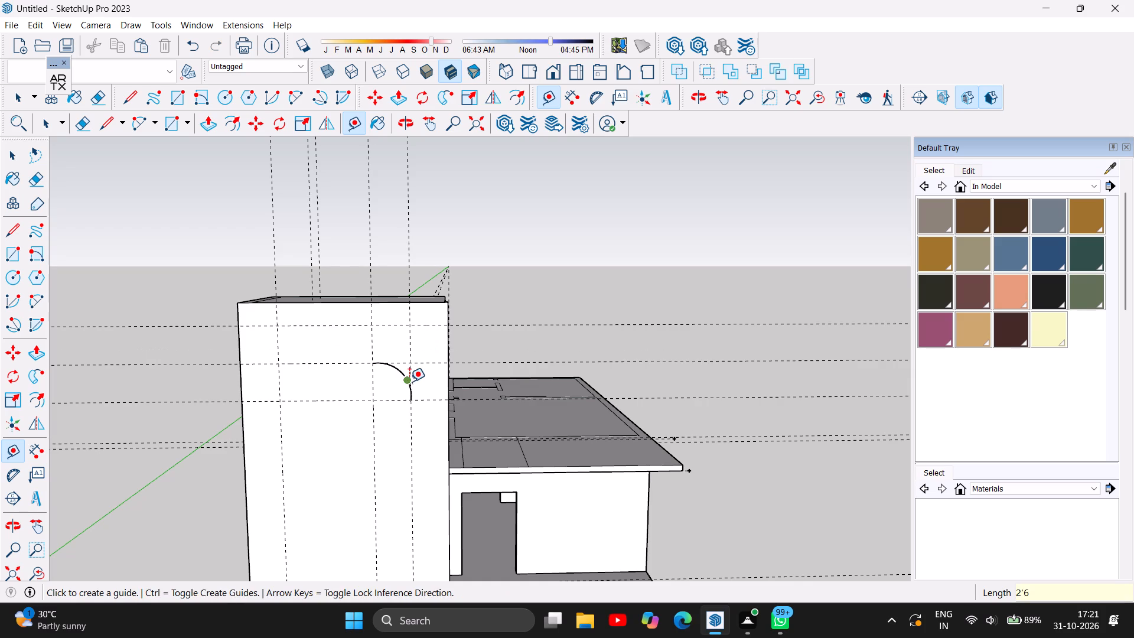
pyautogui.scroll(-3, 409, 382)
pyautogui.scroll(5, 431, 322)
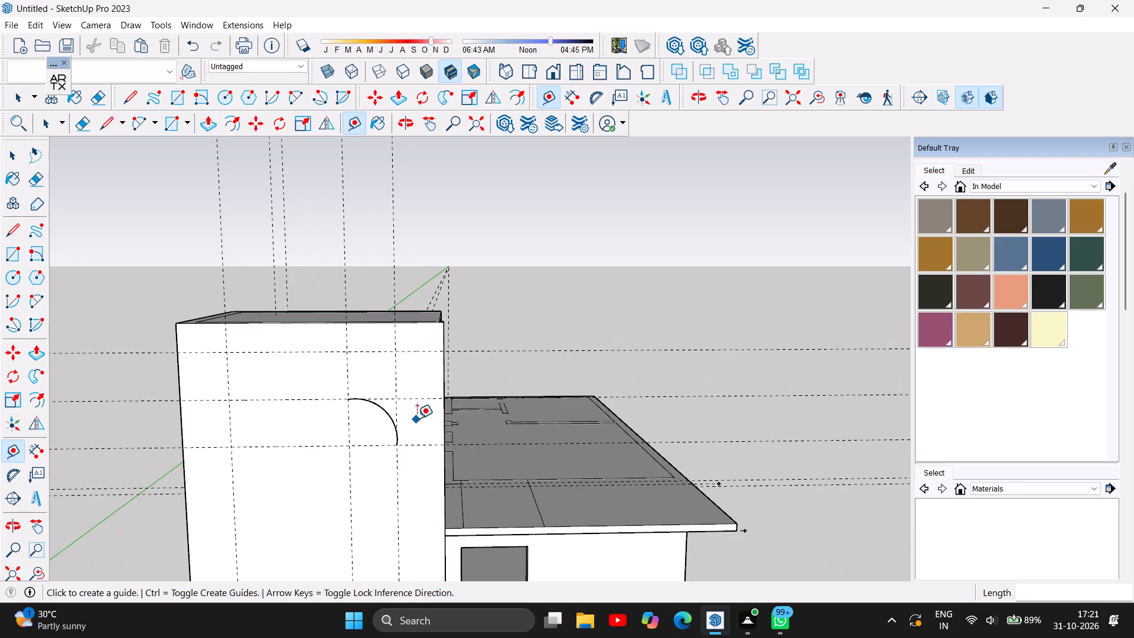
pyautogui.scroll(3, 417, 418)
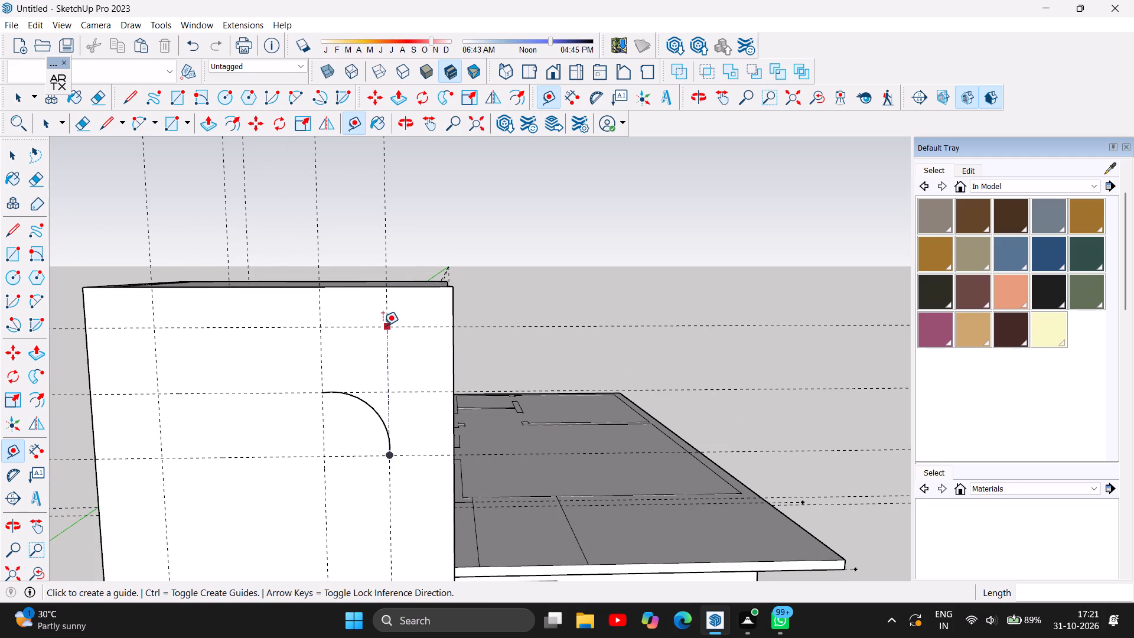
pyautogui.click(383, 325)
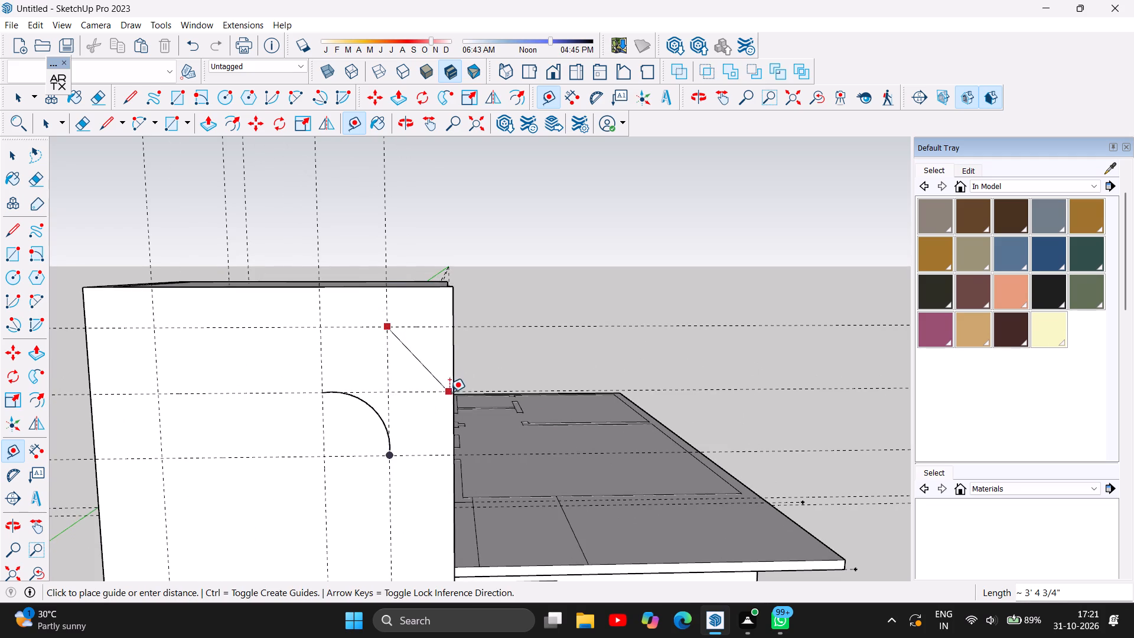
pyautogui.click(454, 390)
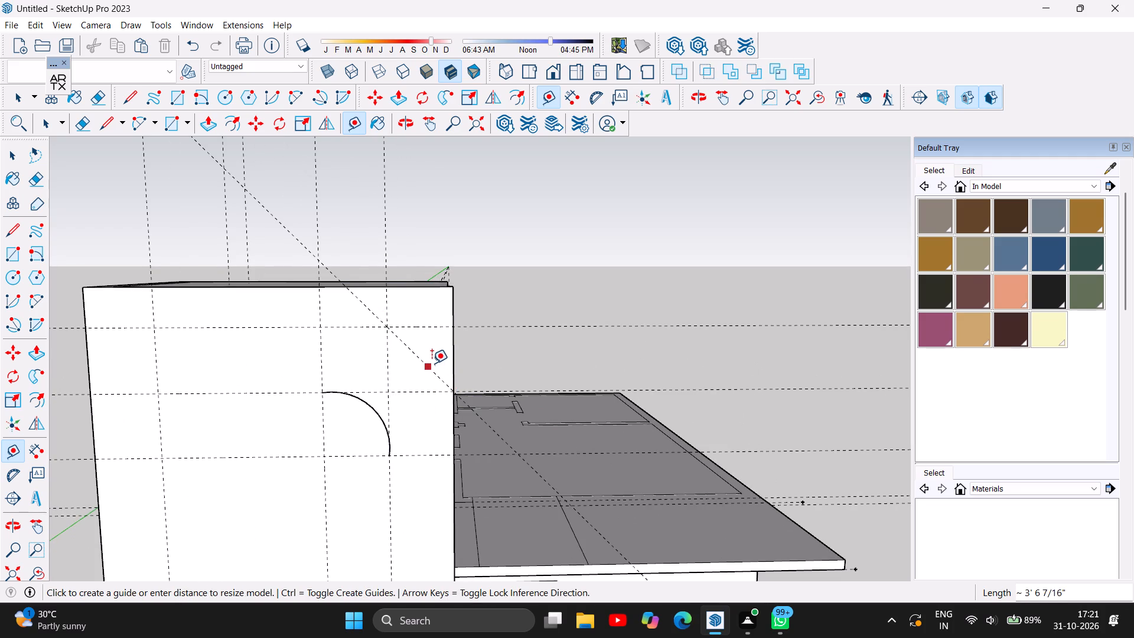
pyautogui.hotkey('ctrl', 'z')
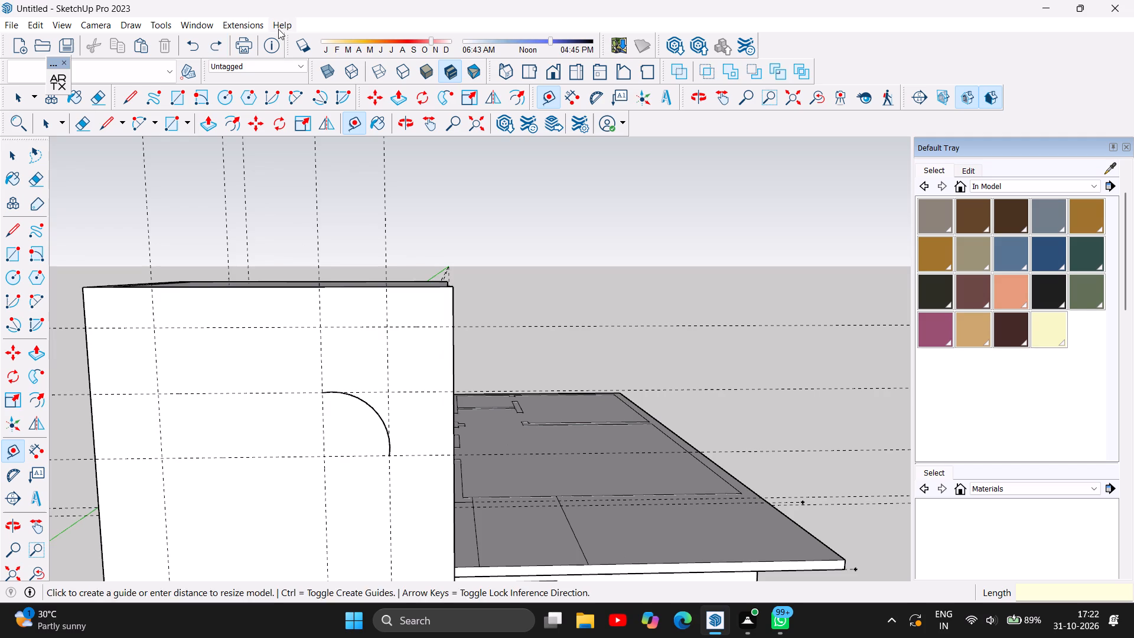
# Draw an outward arc from the top guide's crossing with the entrance-side vertical guide to the 4' guide at the entrance-side wall edge, bulge about 9".
pyautogui.click(288, 100)
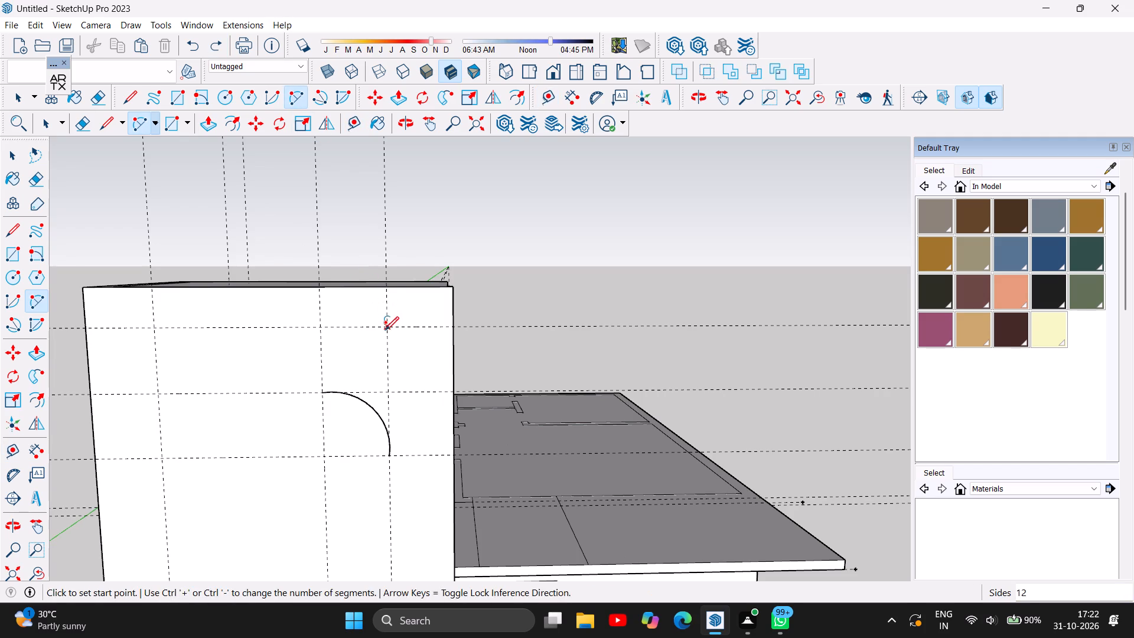
pyautogui.click(385, 330)
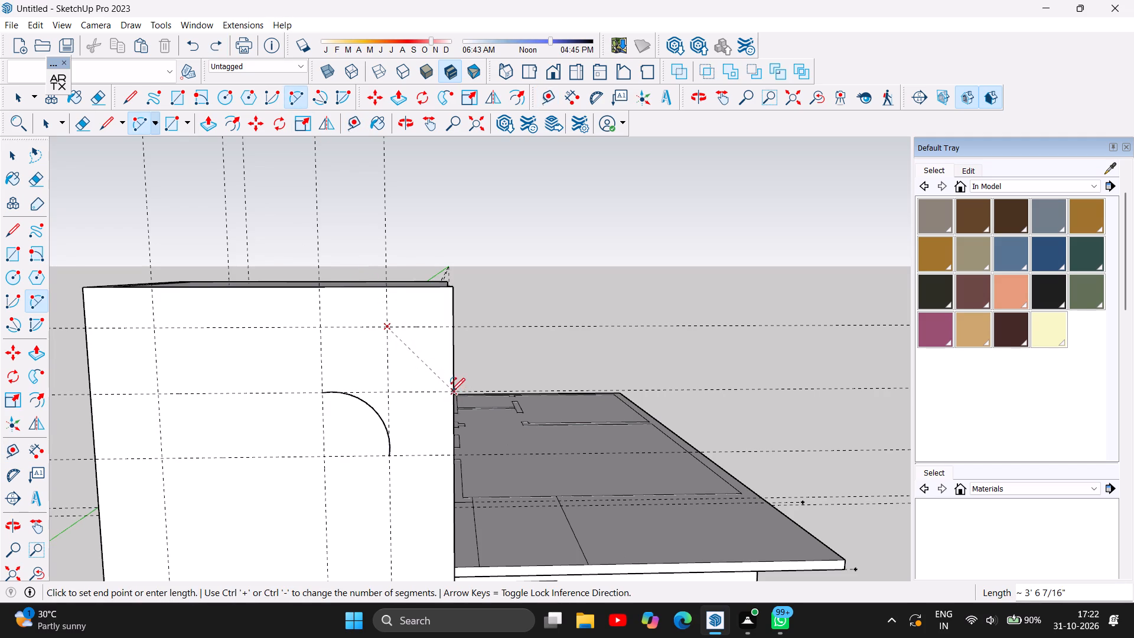
pyautogui.click(451, 392)
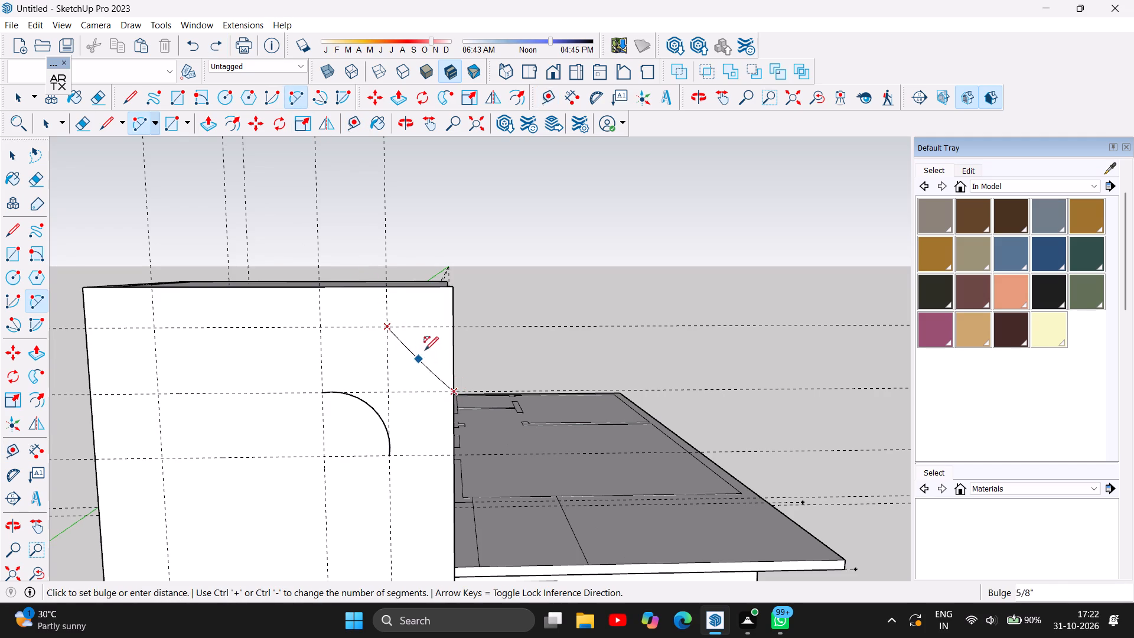
pyautogui.click(434, 344)
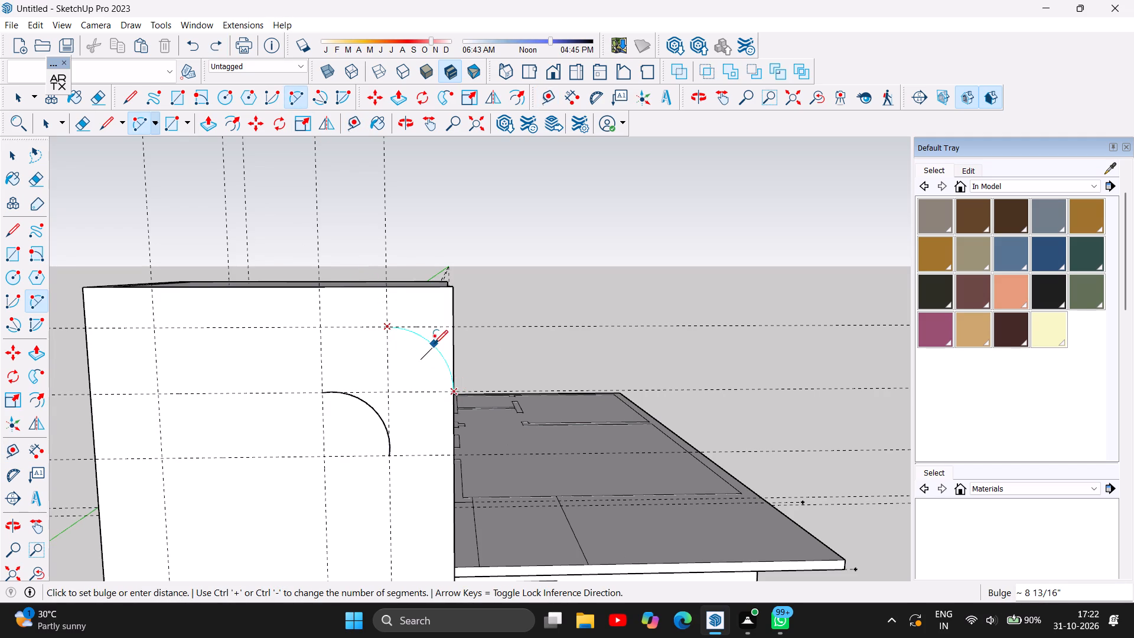
# Copy the upper arc to the wall's far edge, between the top guide and the 4' guide, ending on the nearest vertical guide.
pyautogui.scroll(-6, 413, 363)
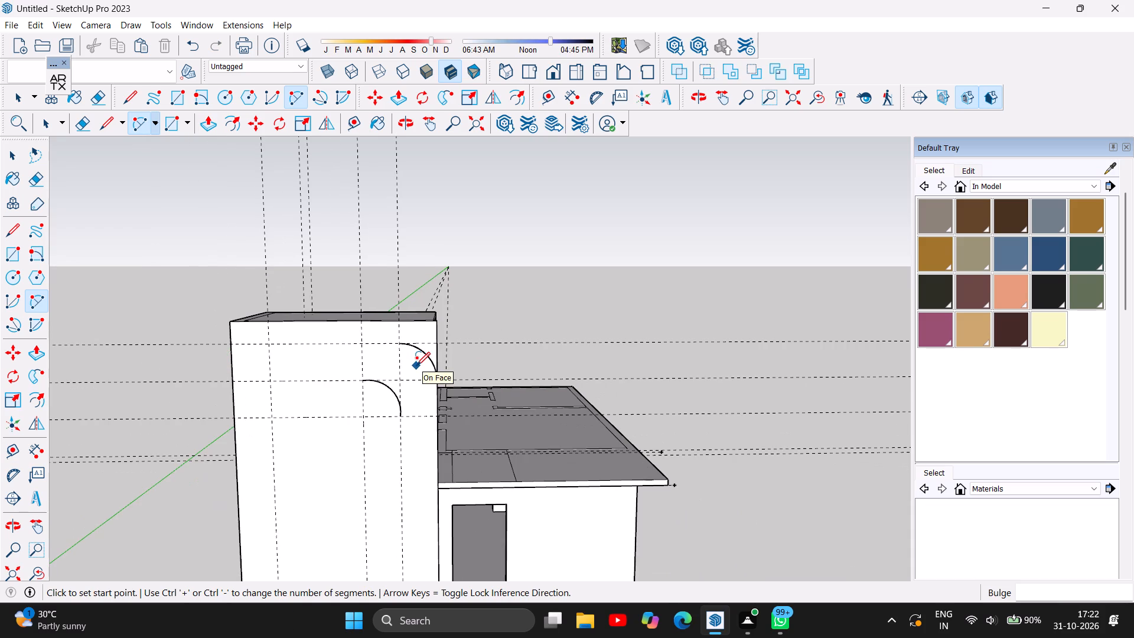
pyautogui.scroll(-4, 410, 390)
pyautogui.scroll(2, 393, 453)
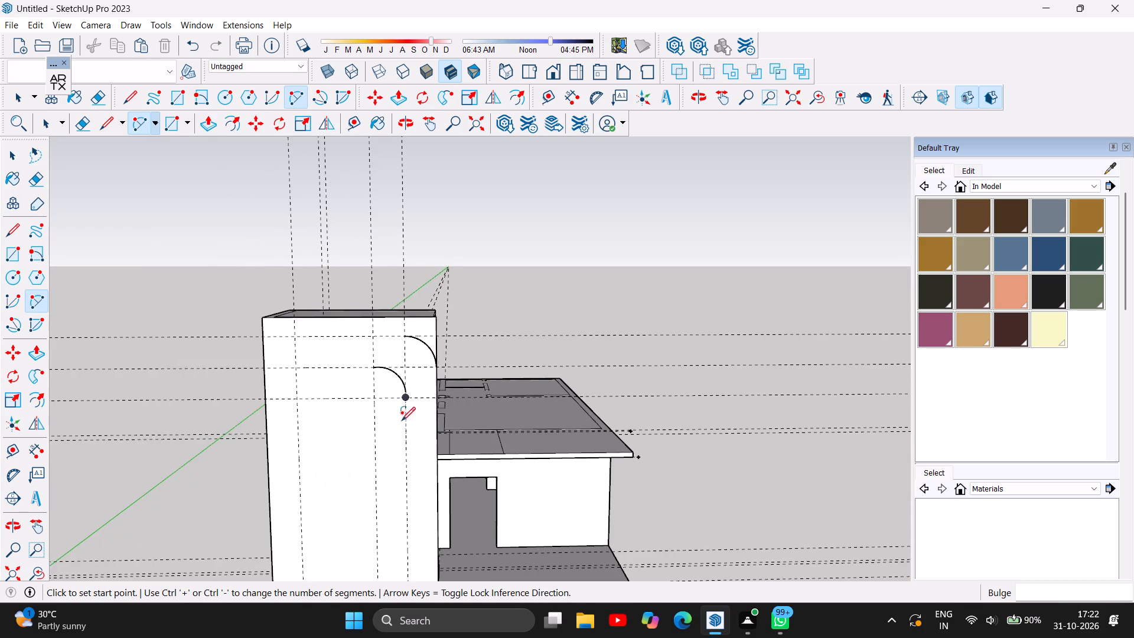
pyautogui.scroll(1, 402, 421)
pyautogui.scroll(5, 425, 349)
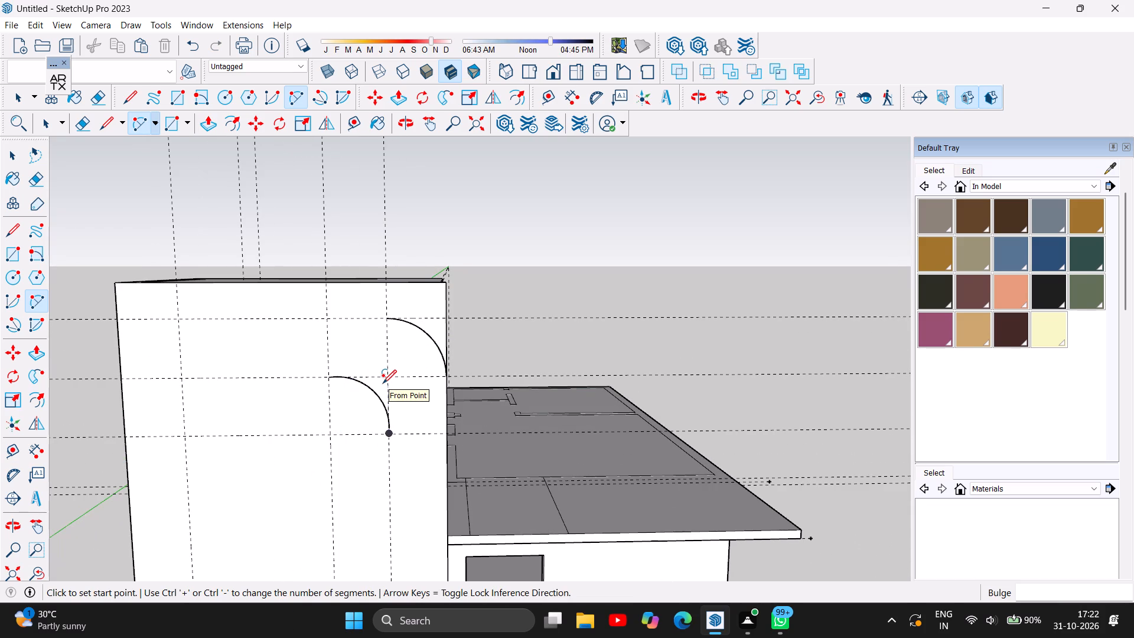
pyautogui.scroll(-2, 377, 343)
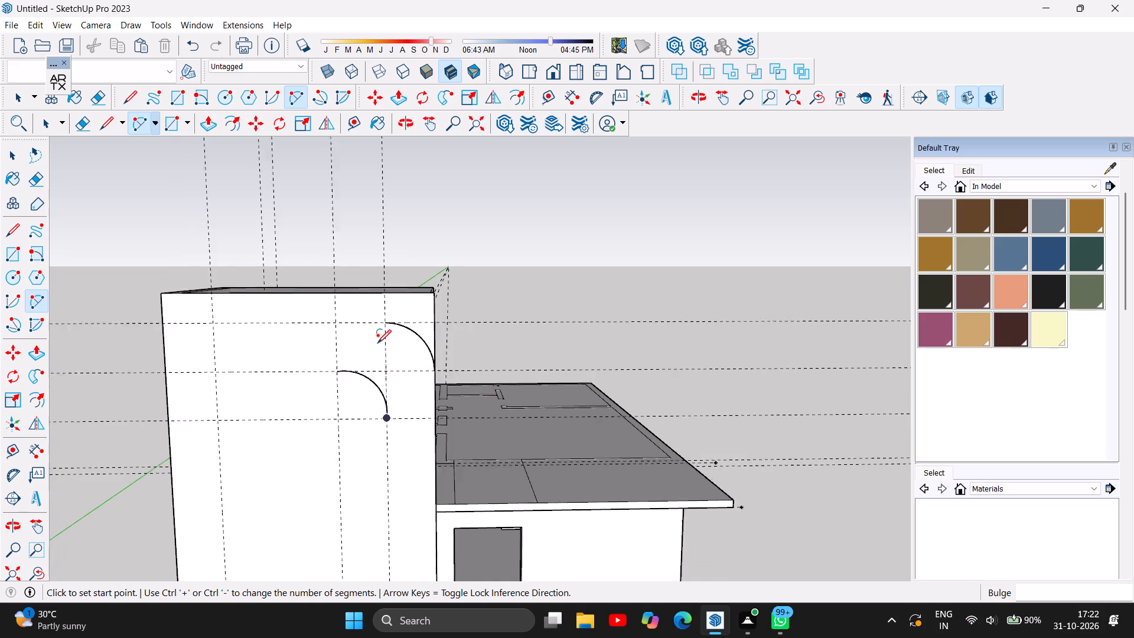
pyautogui.scroll(-1, 377, 343)
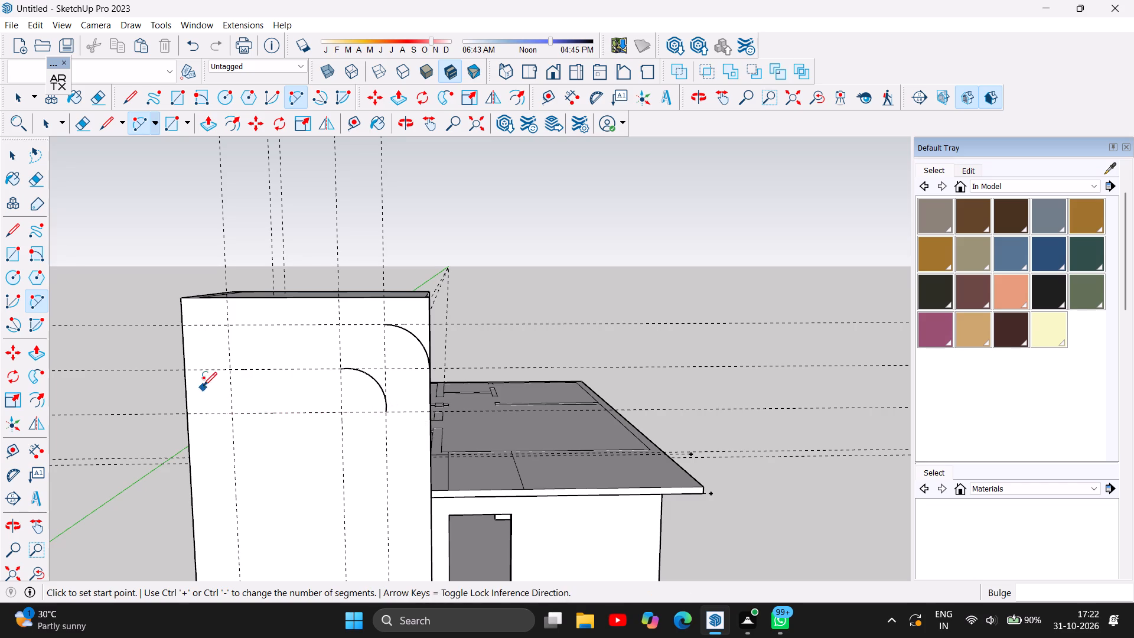
pyautogui.scroll(2, 255, 366)
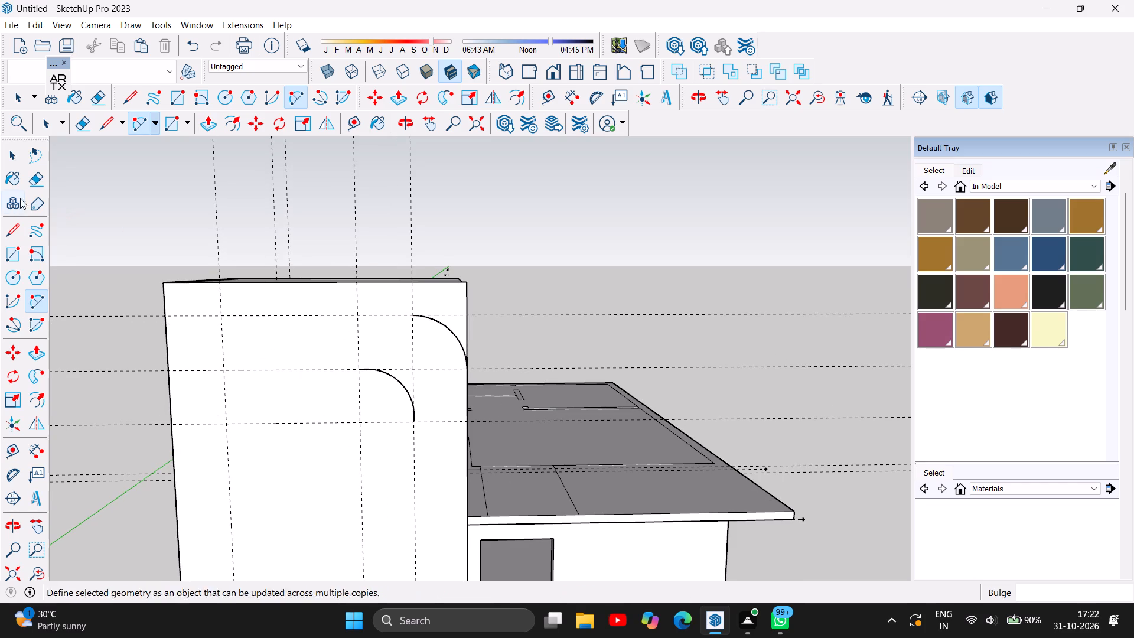
pyautogui.click(21, 159)
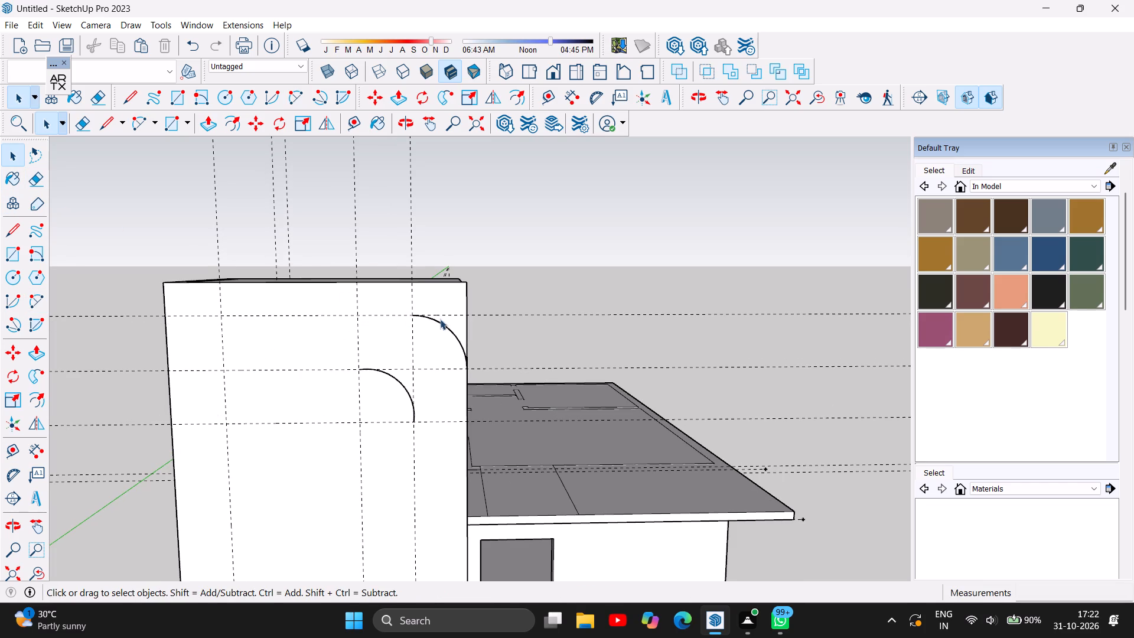
pyautogui.click(440, 321)
pyautogui.hotkey('ctrl', 'c')
pyautogui.hotkey('ctrl', 'v')
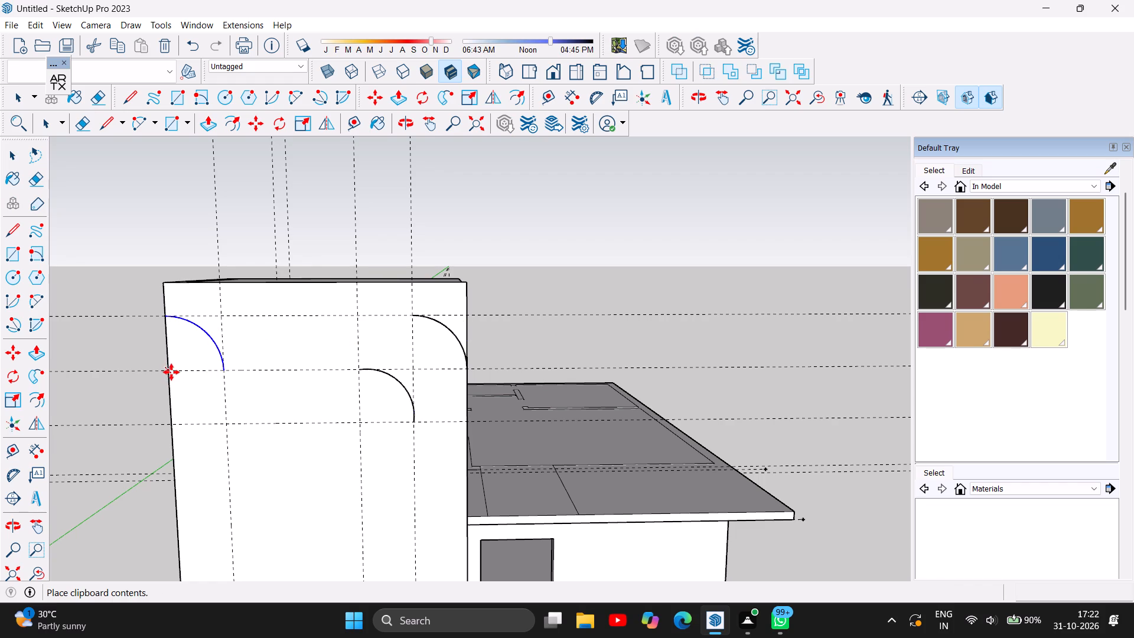
pyautogui.click(170, 372)
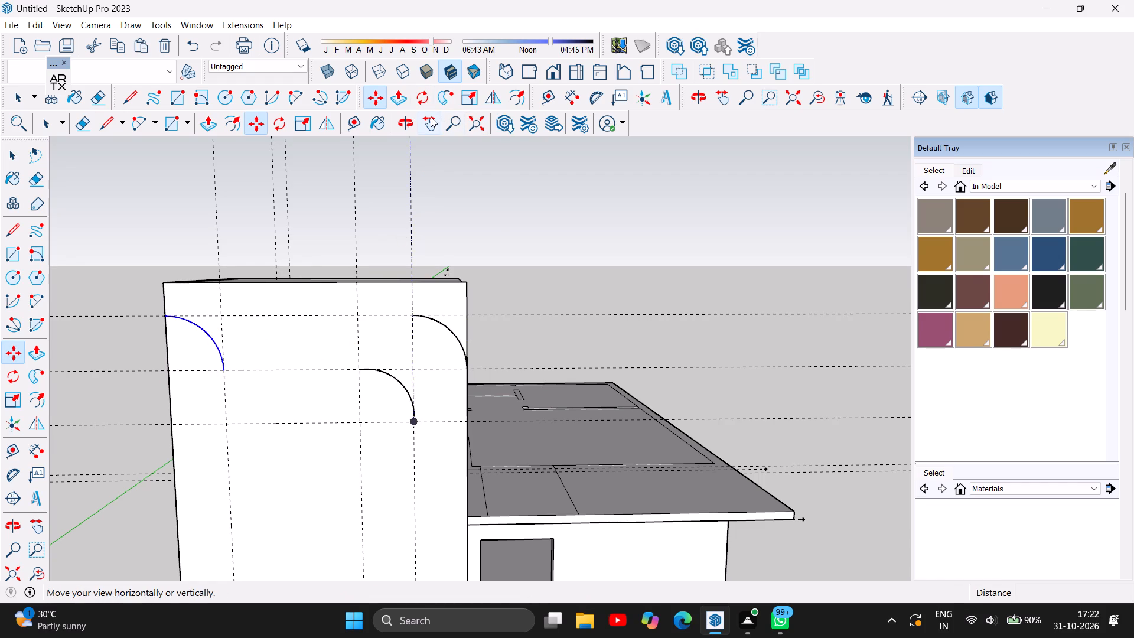
# Flip the copied arc sideways so it mirrors the upper arc on the entrance side.
pyautogui.click(332, 126)
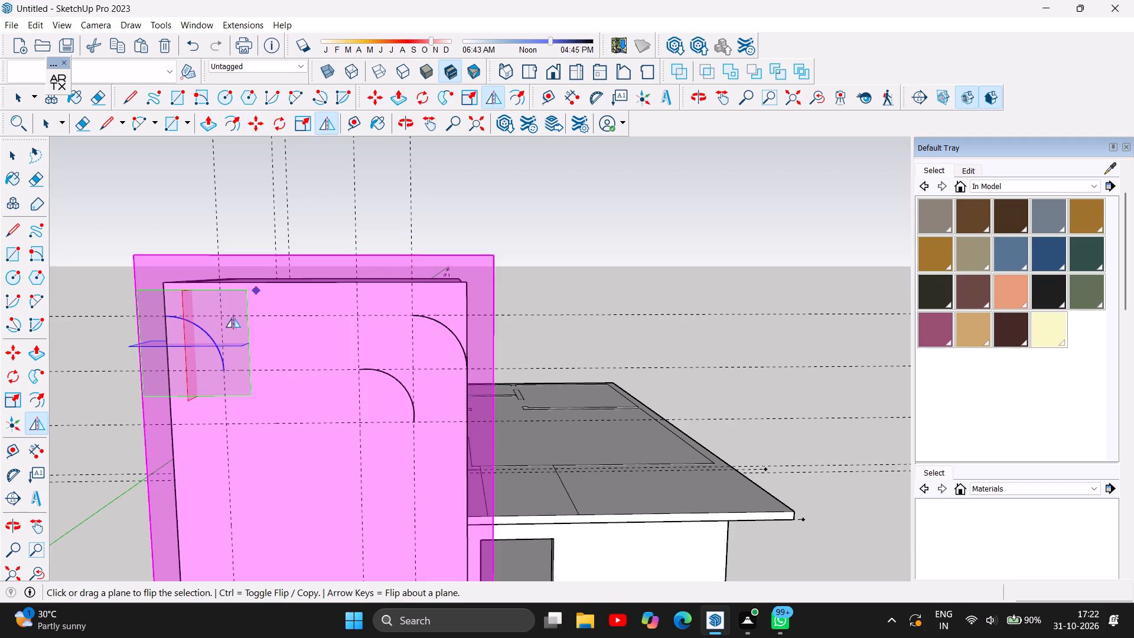
pyautogui.click(183, 346)
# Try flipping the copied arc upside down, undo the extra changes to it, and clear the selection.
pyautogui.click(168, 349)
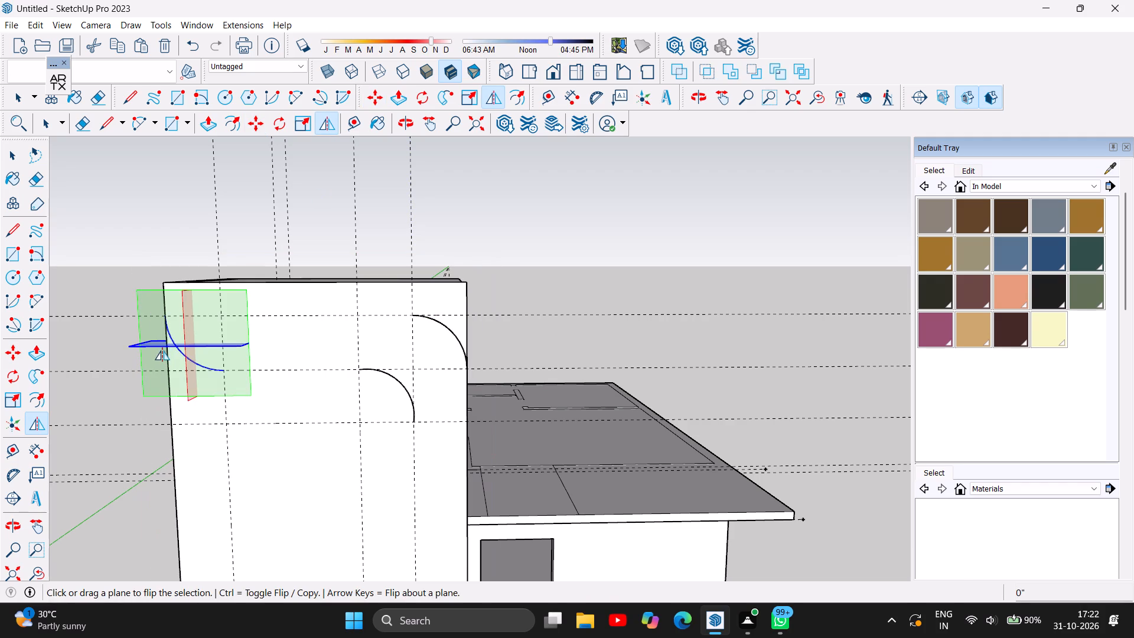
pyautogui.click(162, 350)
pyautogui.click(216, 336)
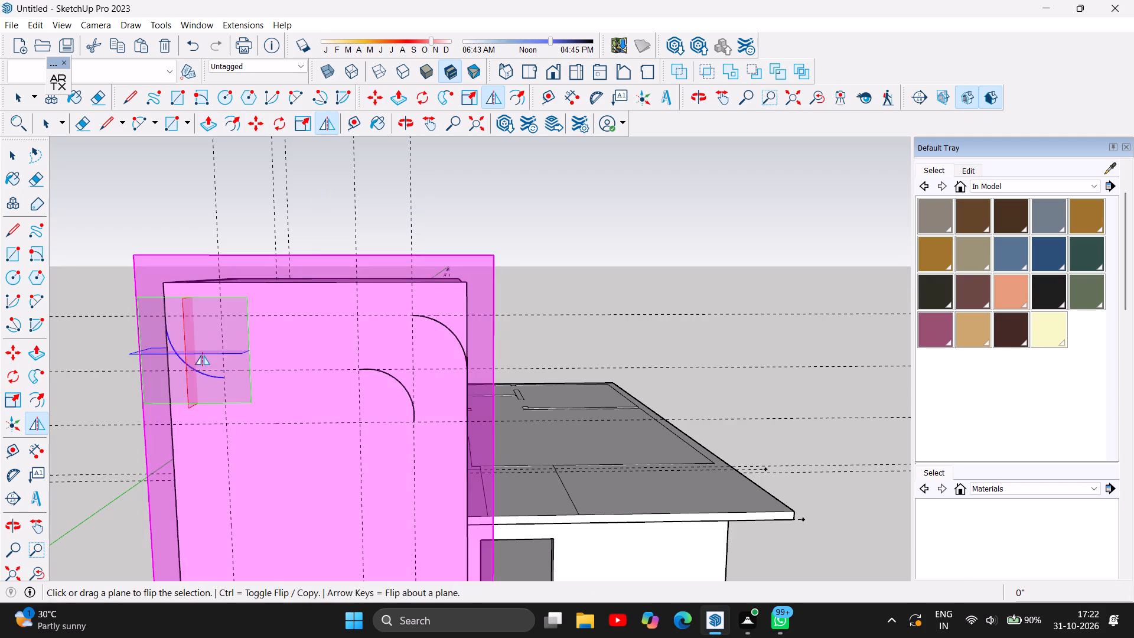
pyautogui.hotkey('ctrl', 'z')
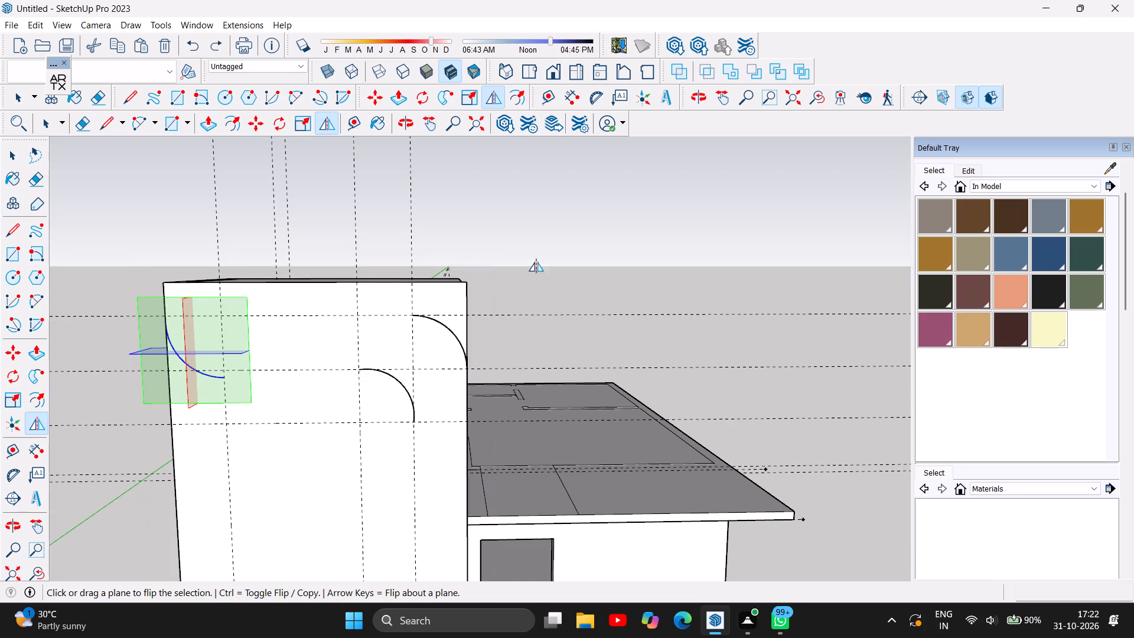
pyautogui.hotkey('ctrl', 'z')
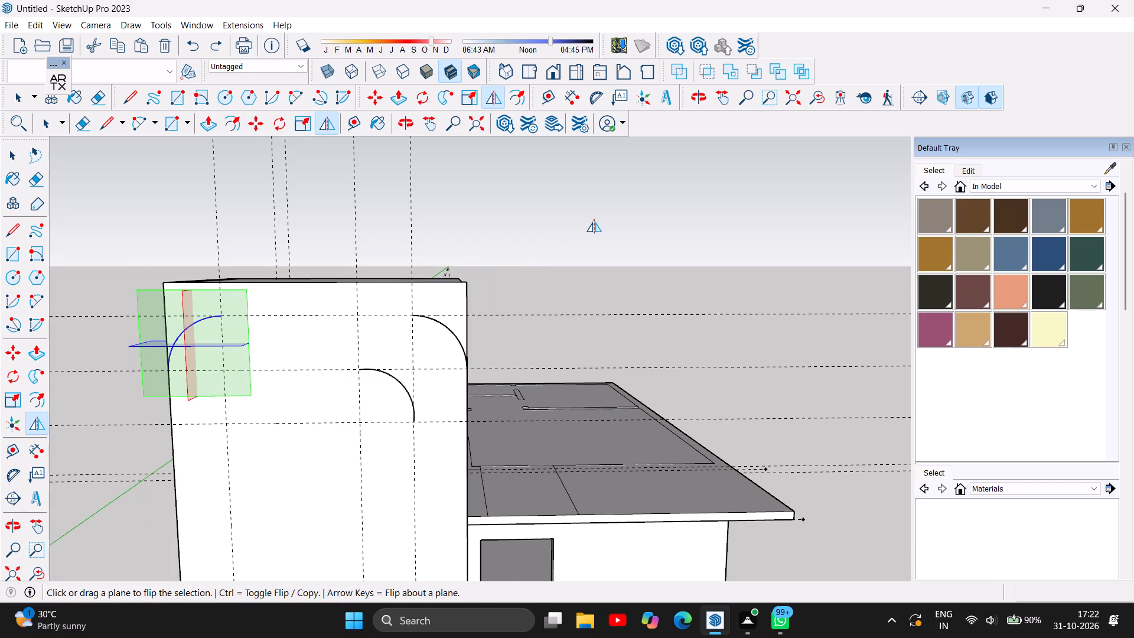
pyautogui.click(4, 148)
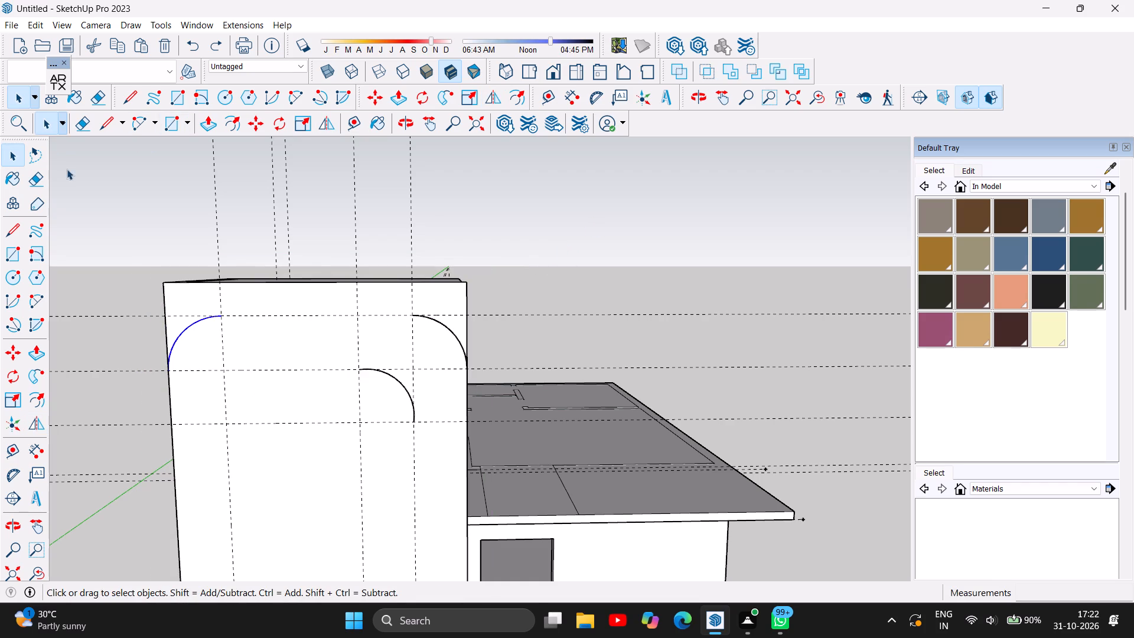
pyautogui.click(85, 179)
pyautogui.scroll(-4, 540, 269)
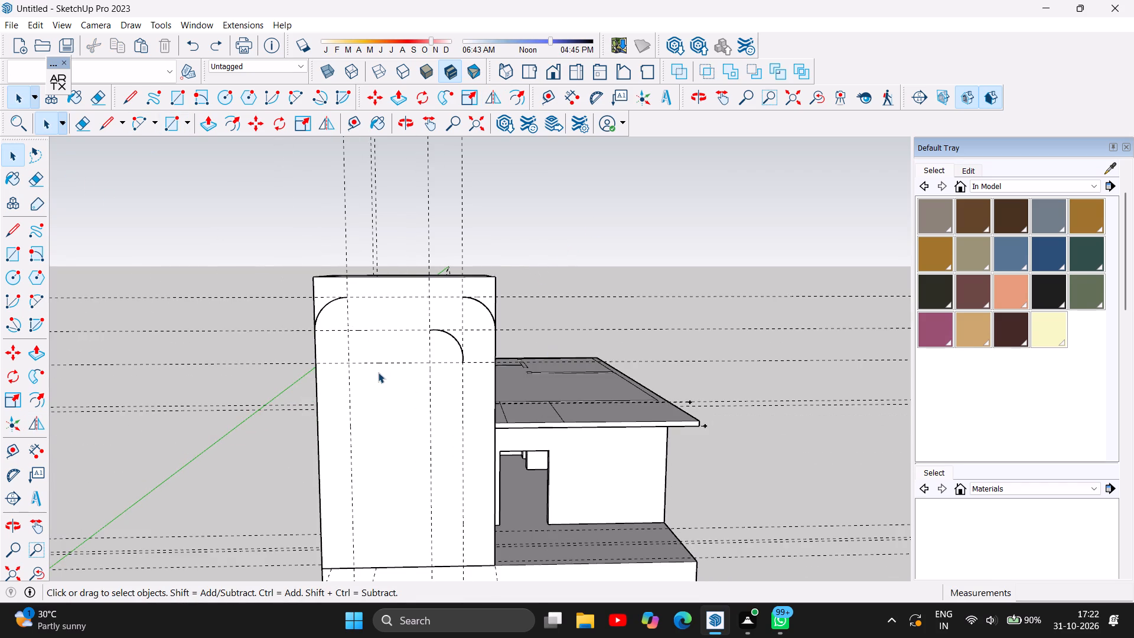
# Copy the lower entrance-side arc to the wall's far edge, between the same two horizontal guides.
pyautogui.scroll(4, 379, 371)
pyautogui.click(490, 323)
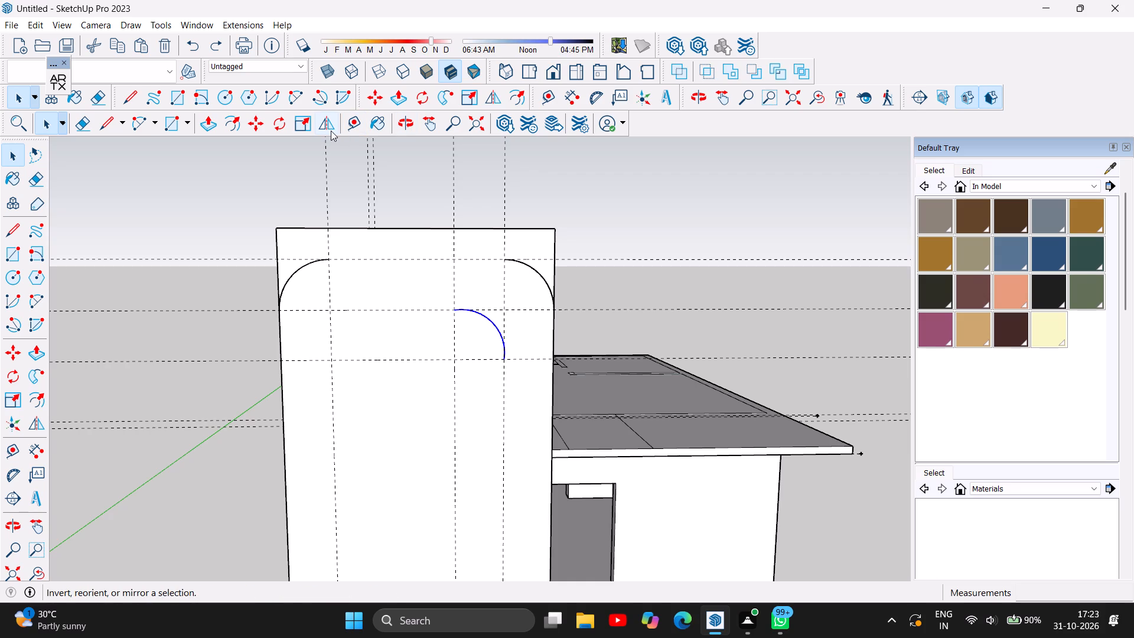
pyautogui.hotkey('ctrl', 'c')
pyautogui.hotkey('ctrl', 'v')
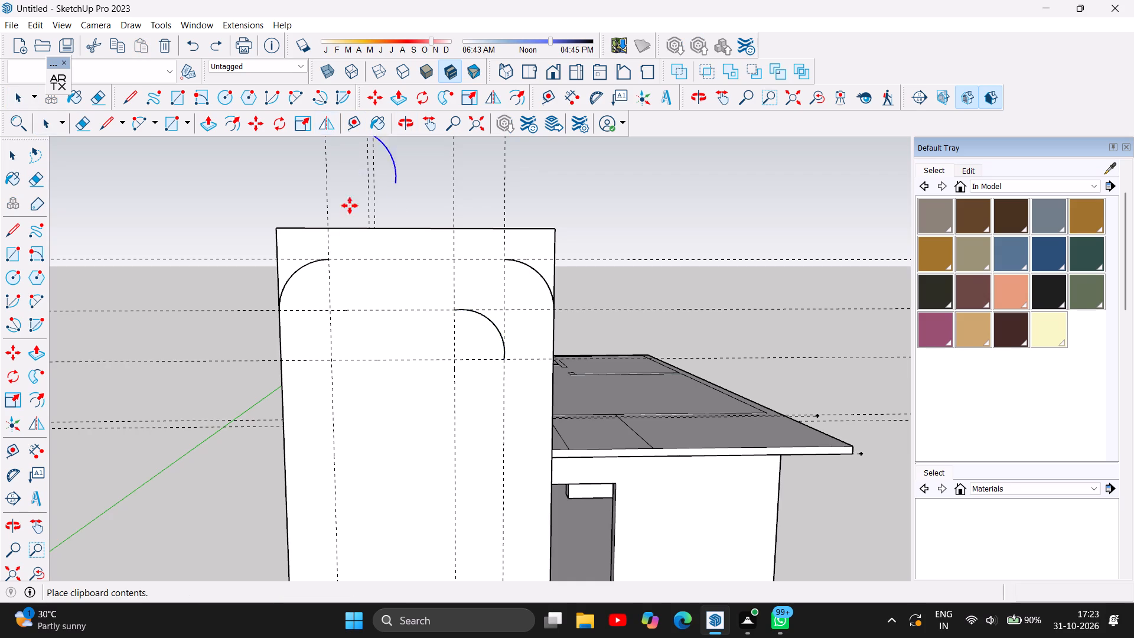
pyautogui.click(281, 360)
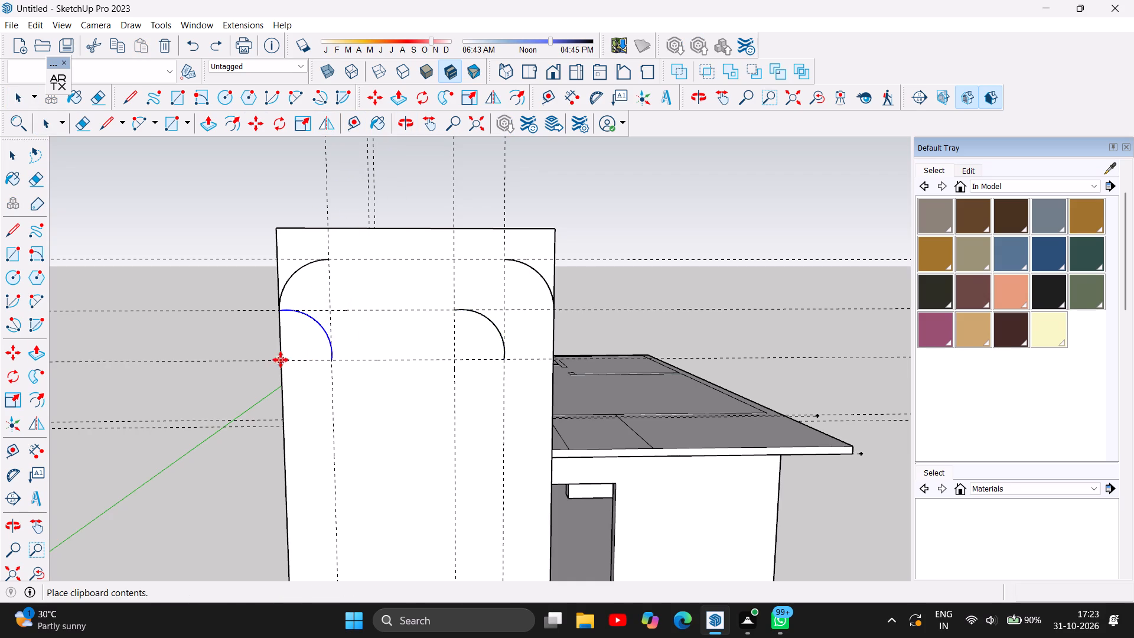
pyautogui.scroll(-5, 520, 202)
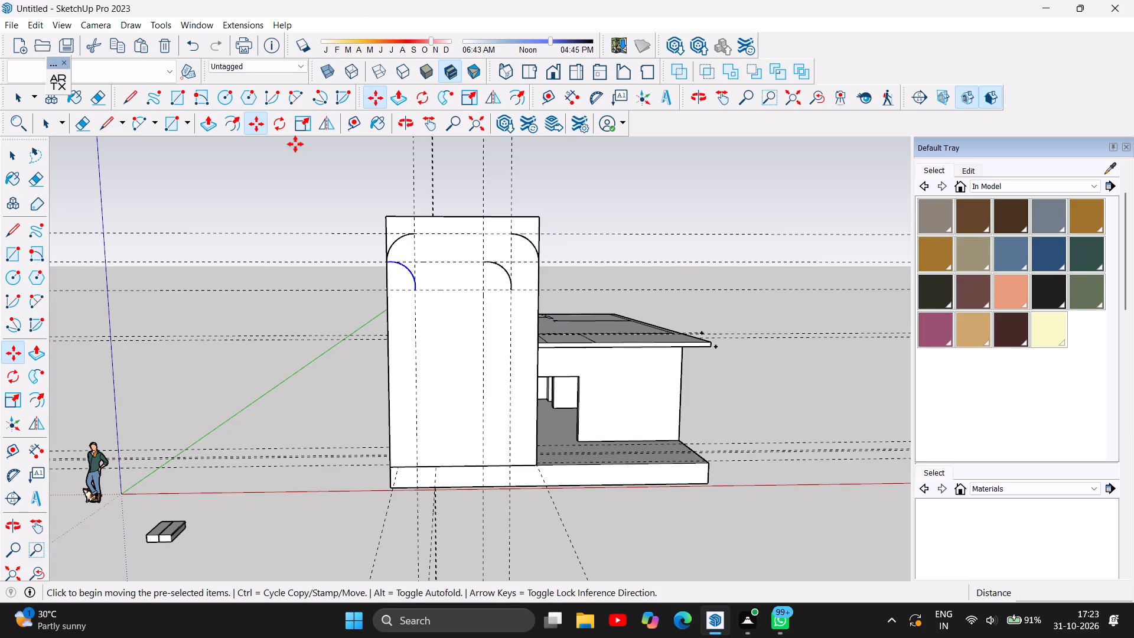
# Flip the copied lower arc sideways so it mirrors the lower arc on the entrance side.
pyautogui.click(328, 121)
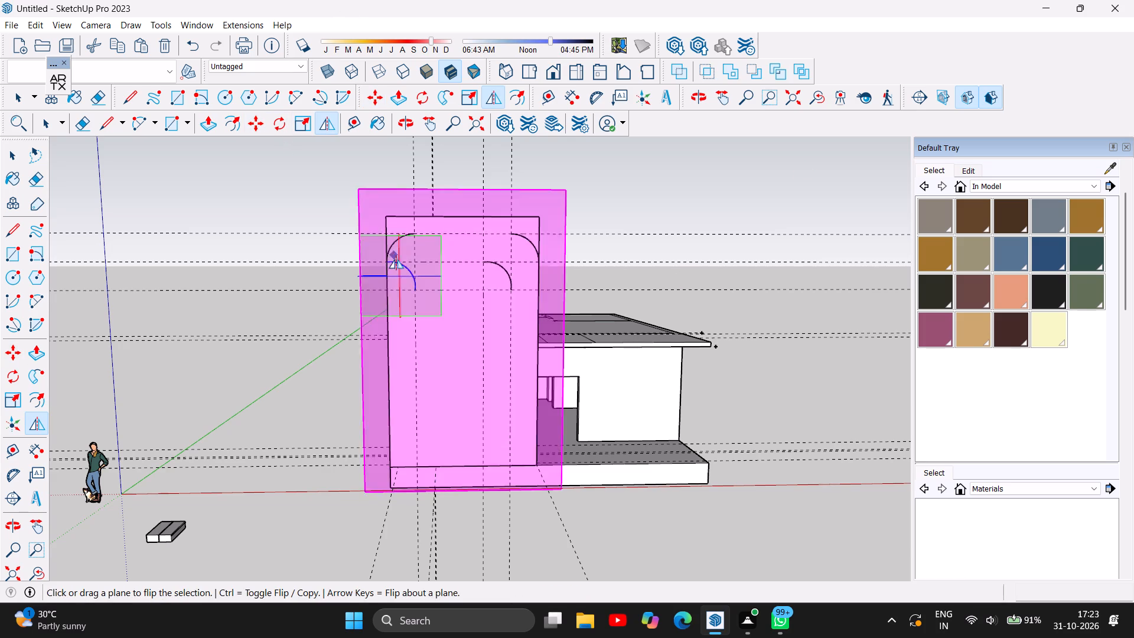
pyautogui.click(401, 263)
pyautogui.click(375, 266)
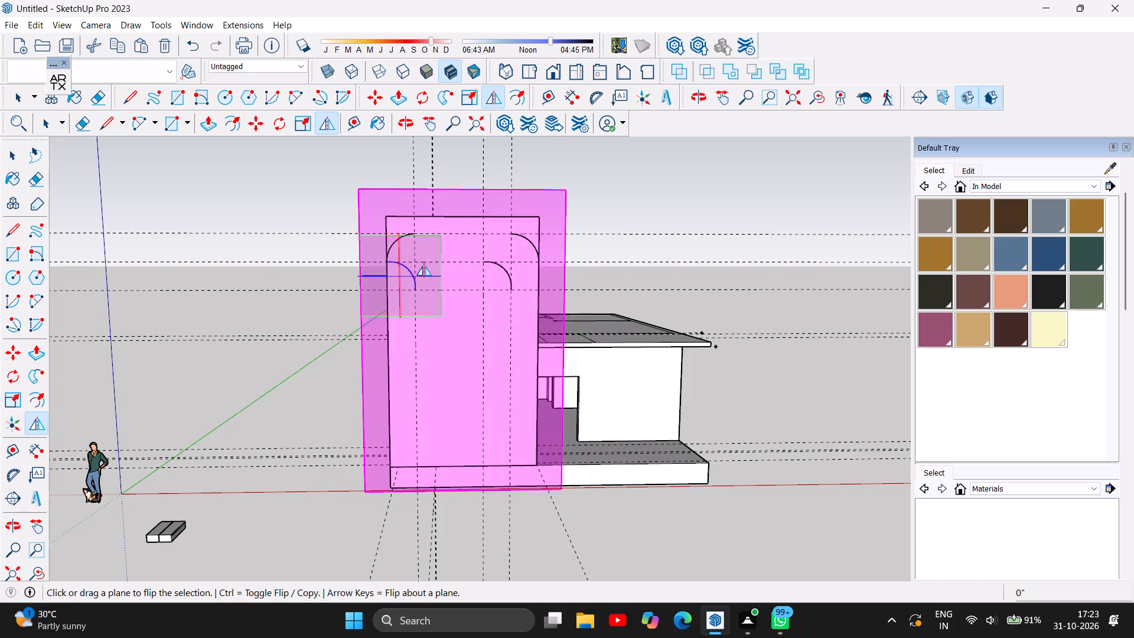
pyautogui.click(402, 271)
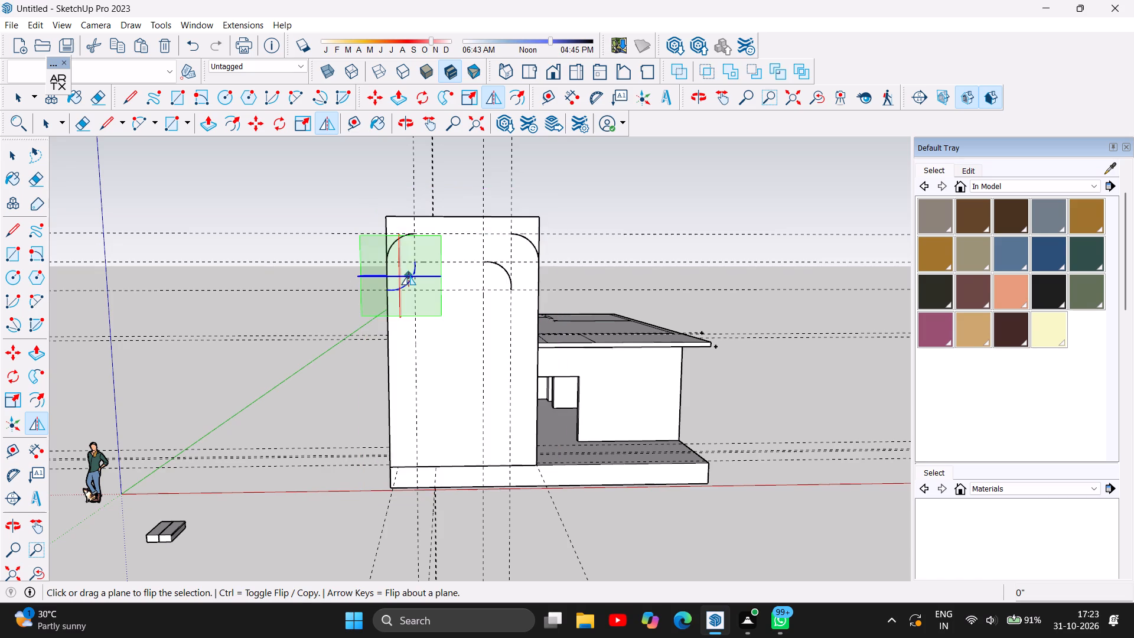
pyautogui.click(409, 275)
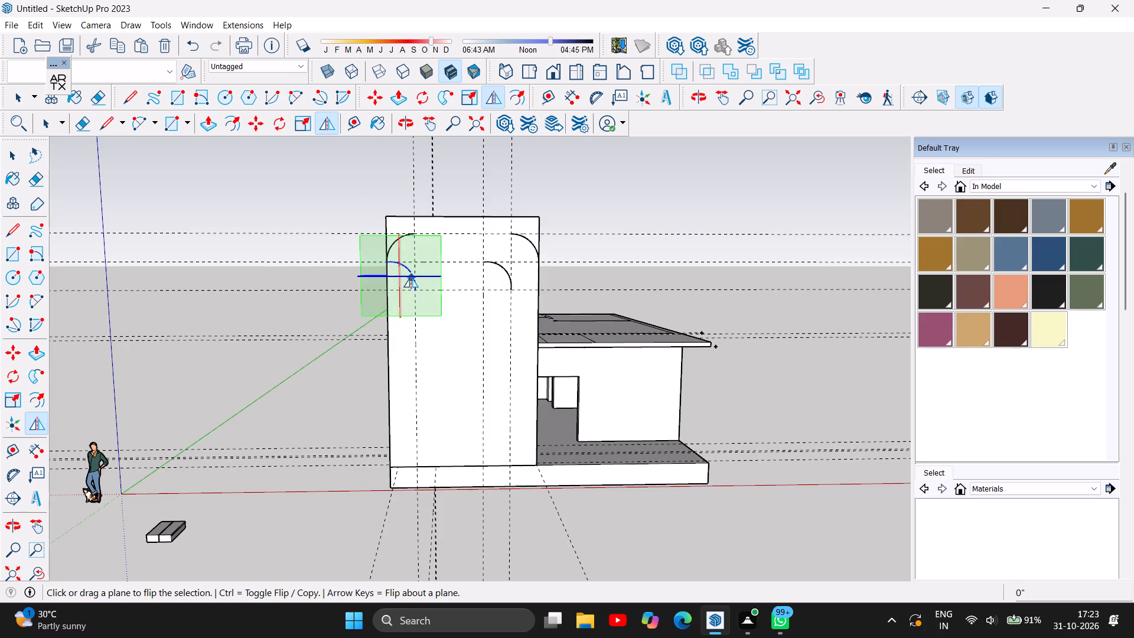
pyautogui.click(411, 273)
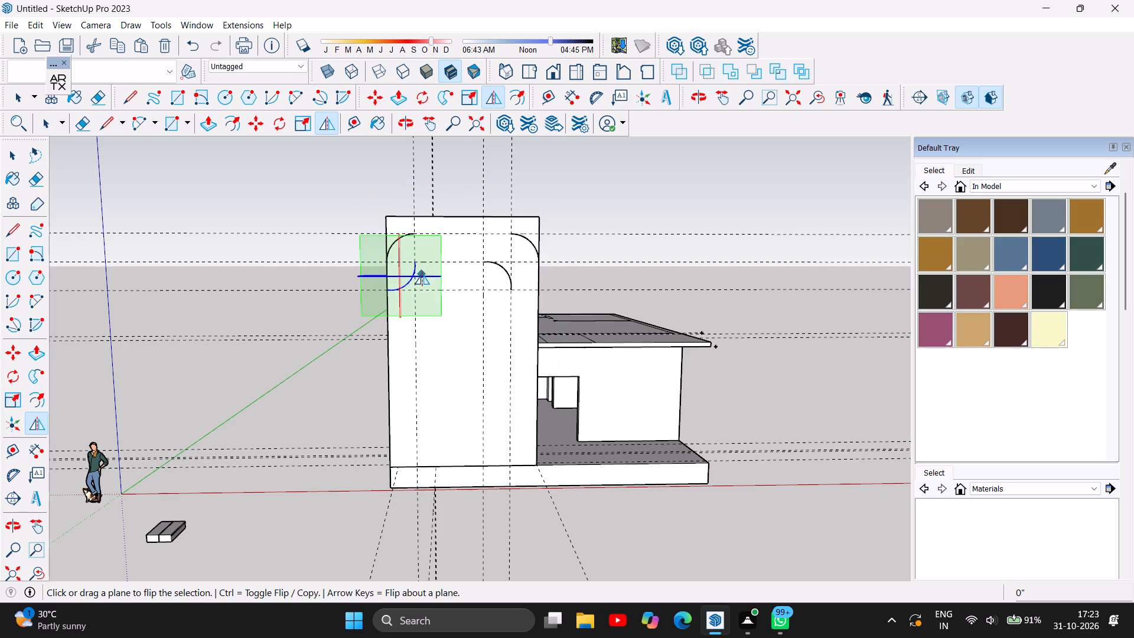
pyautogui.click(415, 278)
pyautogui.click(406, 272)
pyautogui.click(413, 285)
pyautogui.click(388, 282)
pyautogui.click(408, 275)
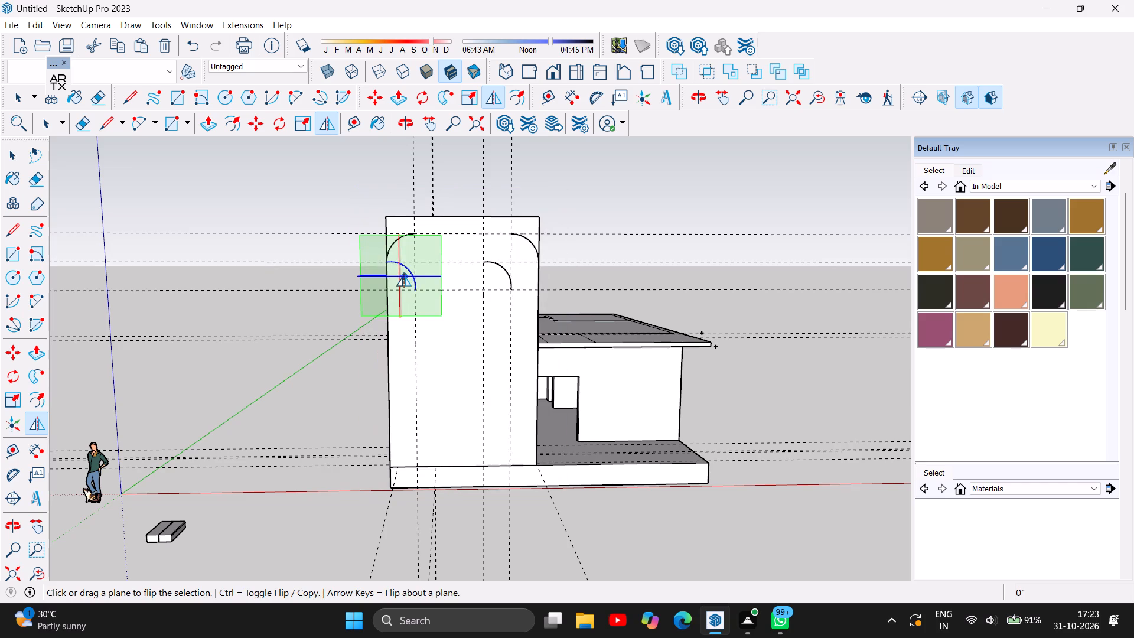
pyautogui.click(409, 271)
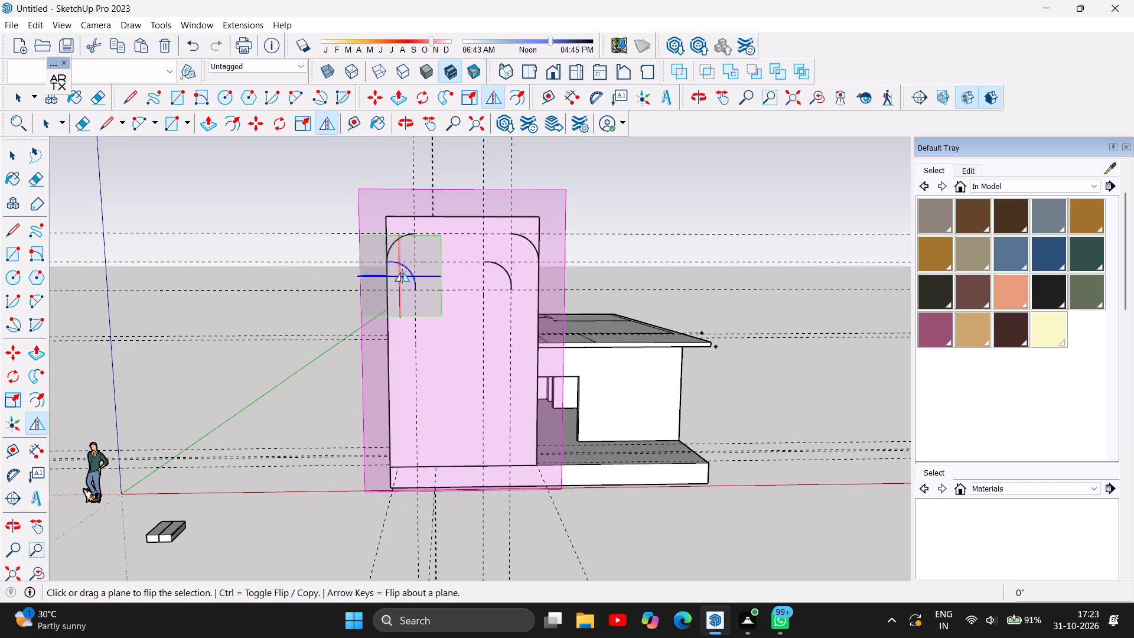
pyautogui.click(404, 265)
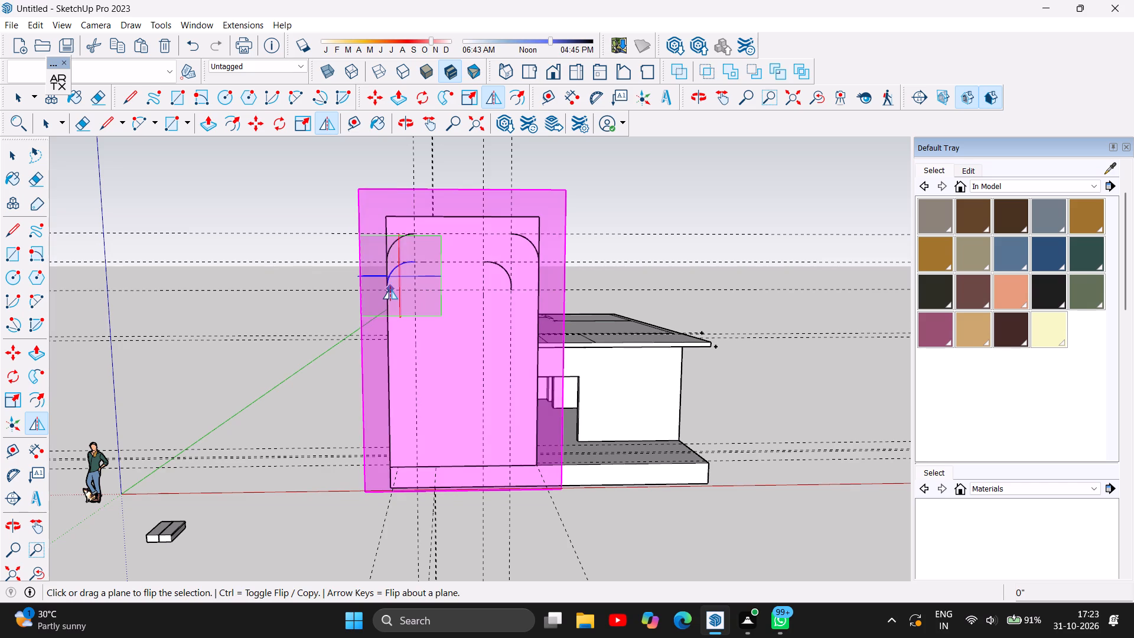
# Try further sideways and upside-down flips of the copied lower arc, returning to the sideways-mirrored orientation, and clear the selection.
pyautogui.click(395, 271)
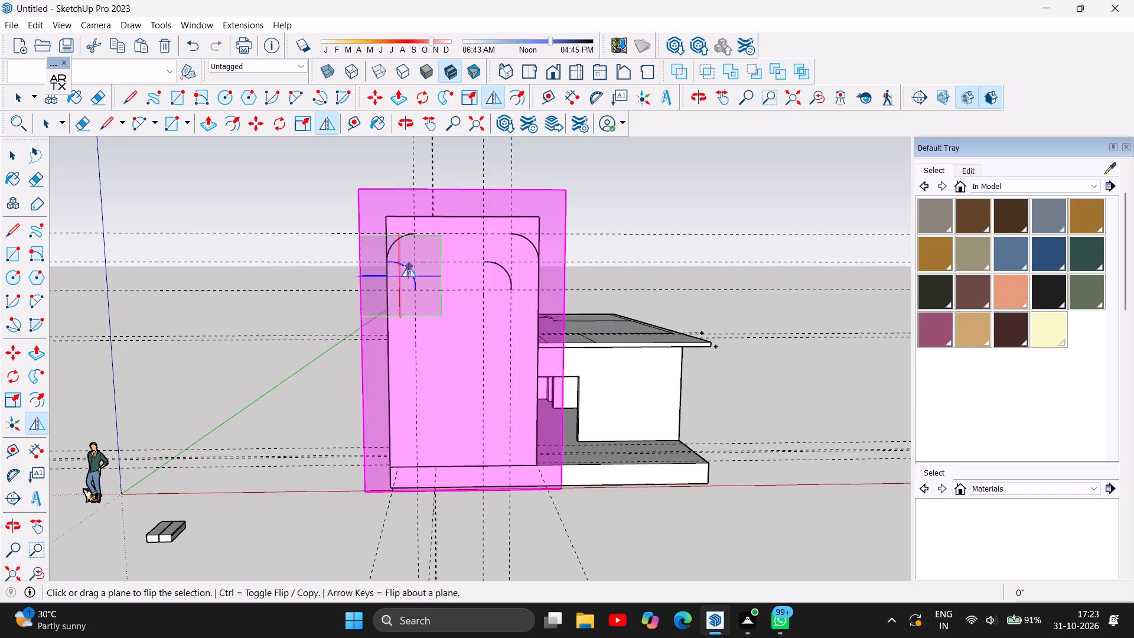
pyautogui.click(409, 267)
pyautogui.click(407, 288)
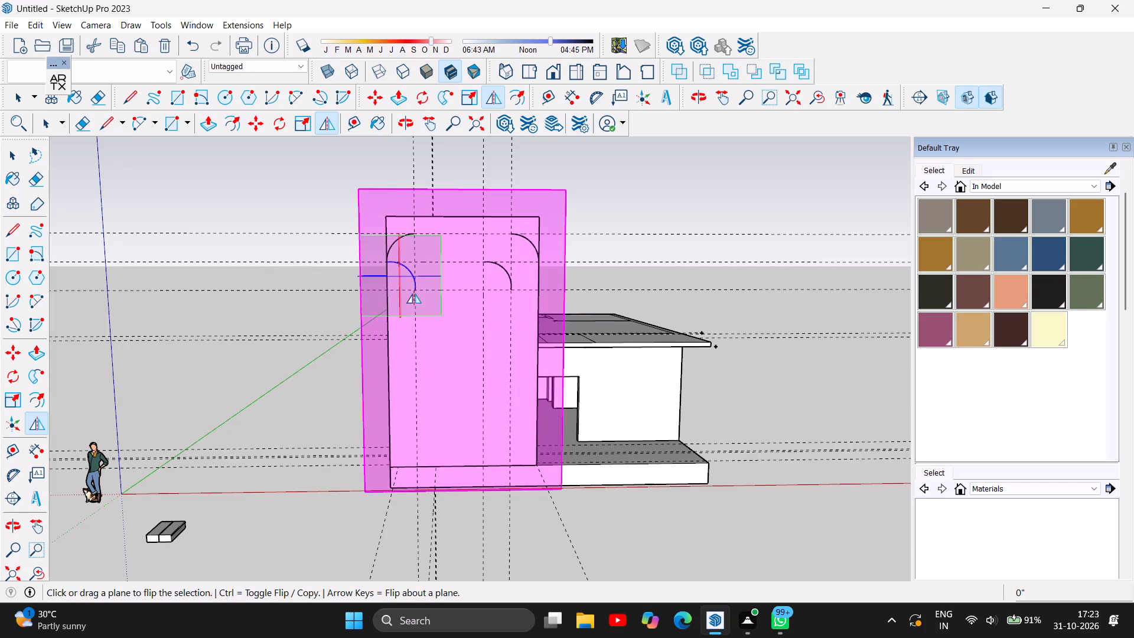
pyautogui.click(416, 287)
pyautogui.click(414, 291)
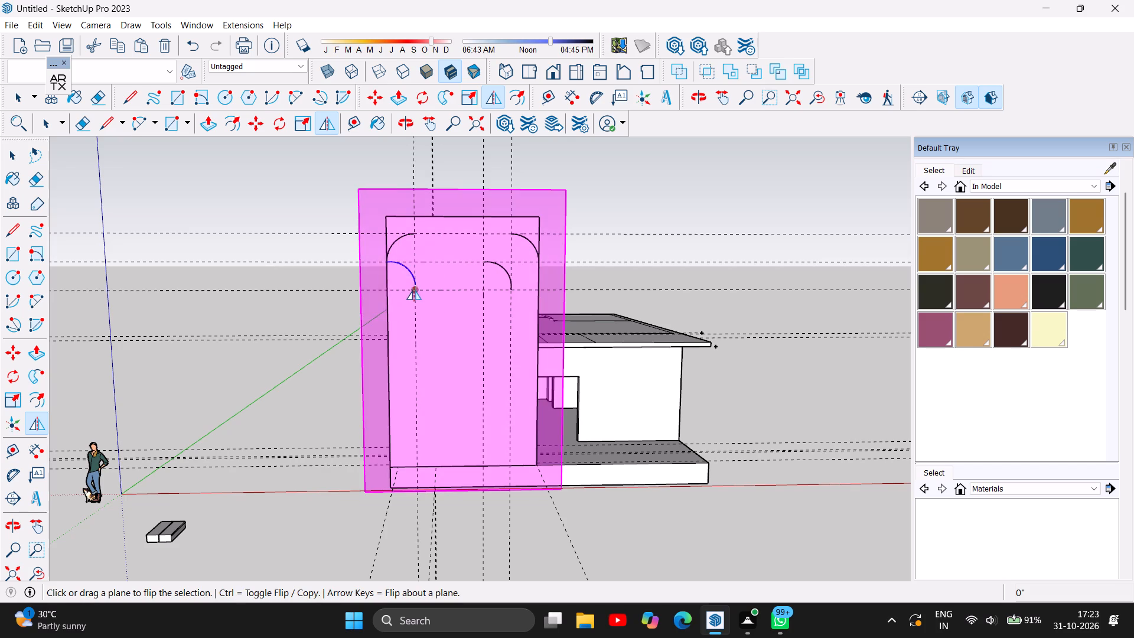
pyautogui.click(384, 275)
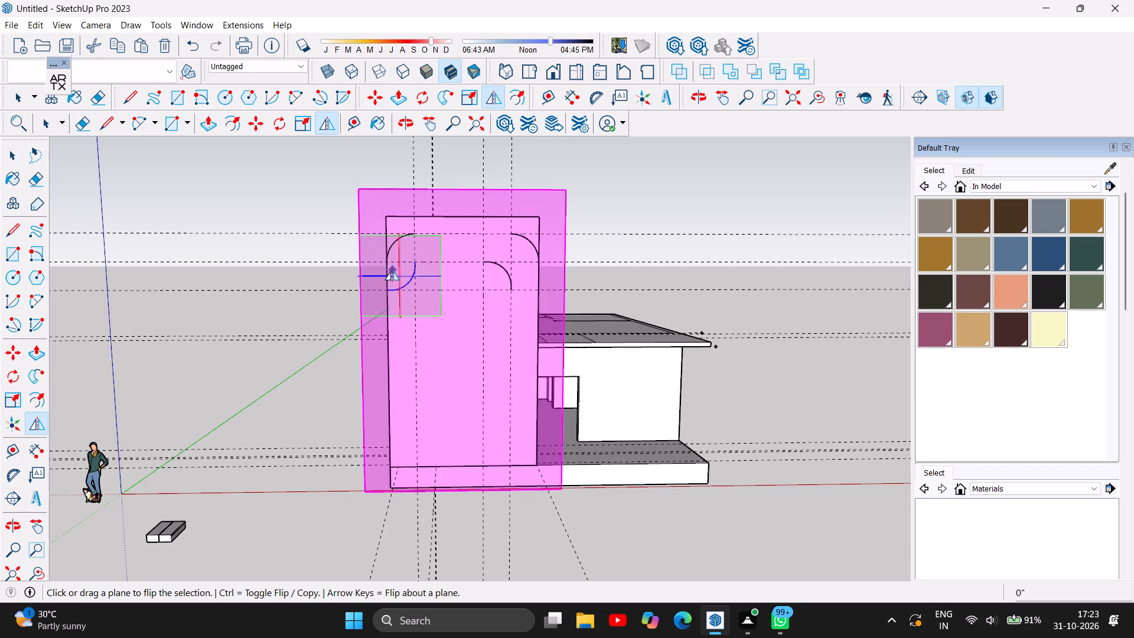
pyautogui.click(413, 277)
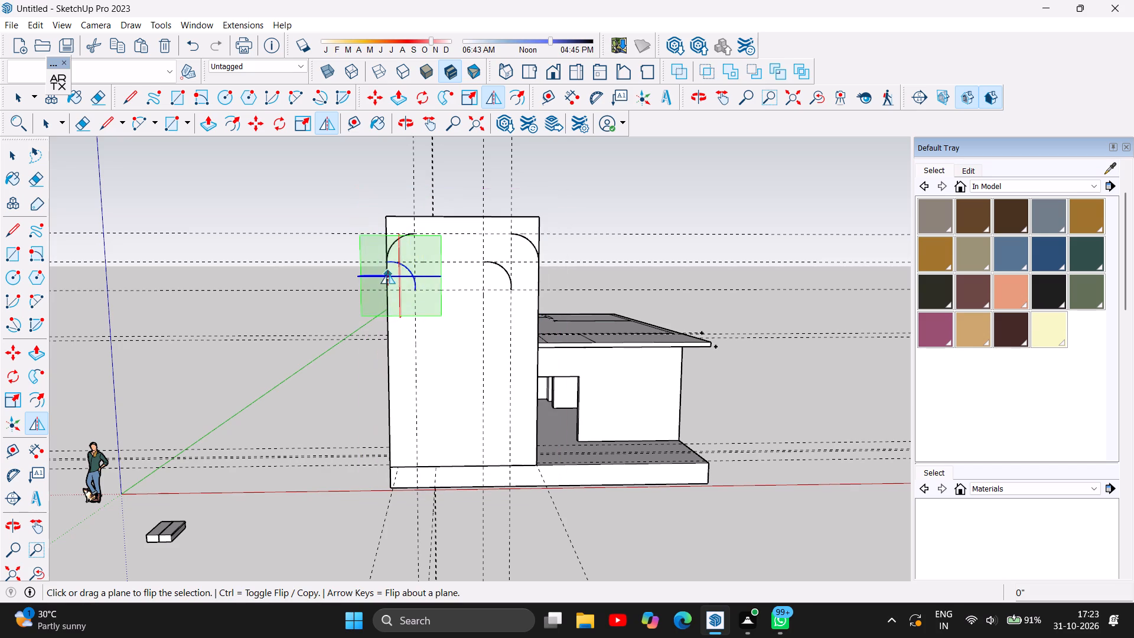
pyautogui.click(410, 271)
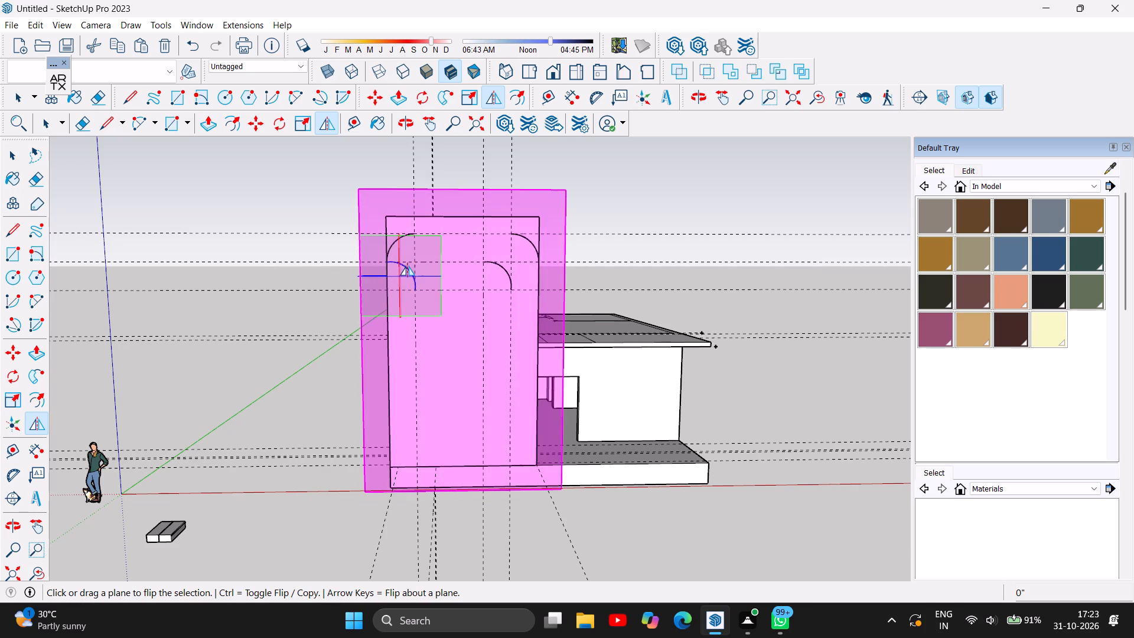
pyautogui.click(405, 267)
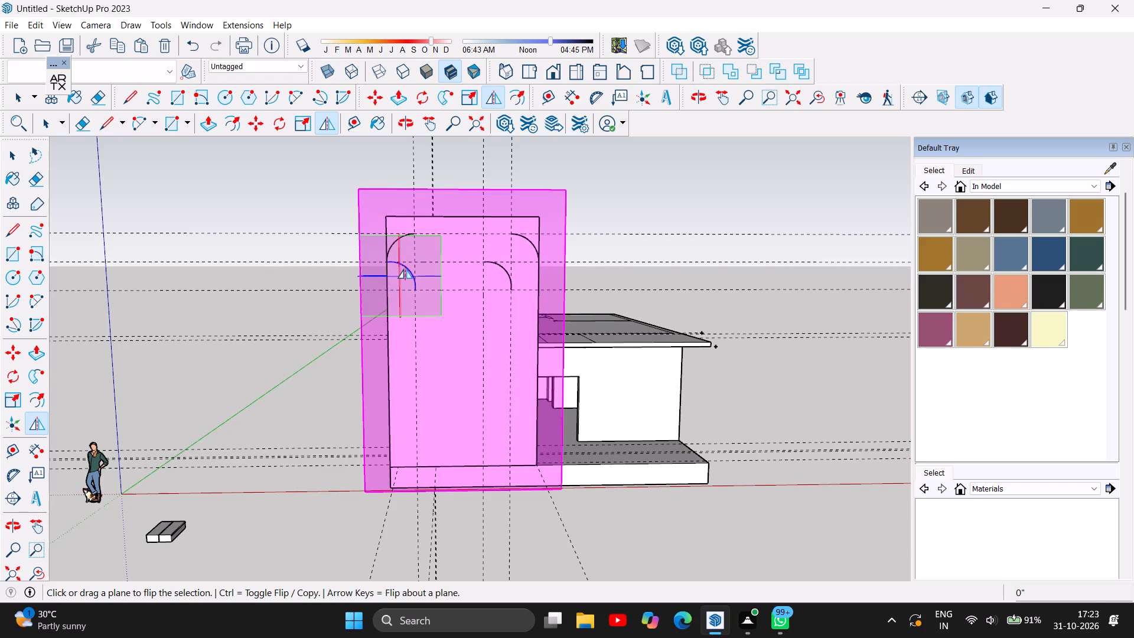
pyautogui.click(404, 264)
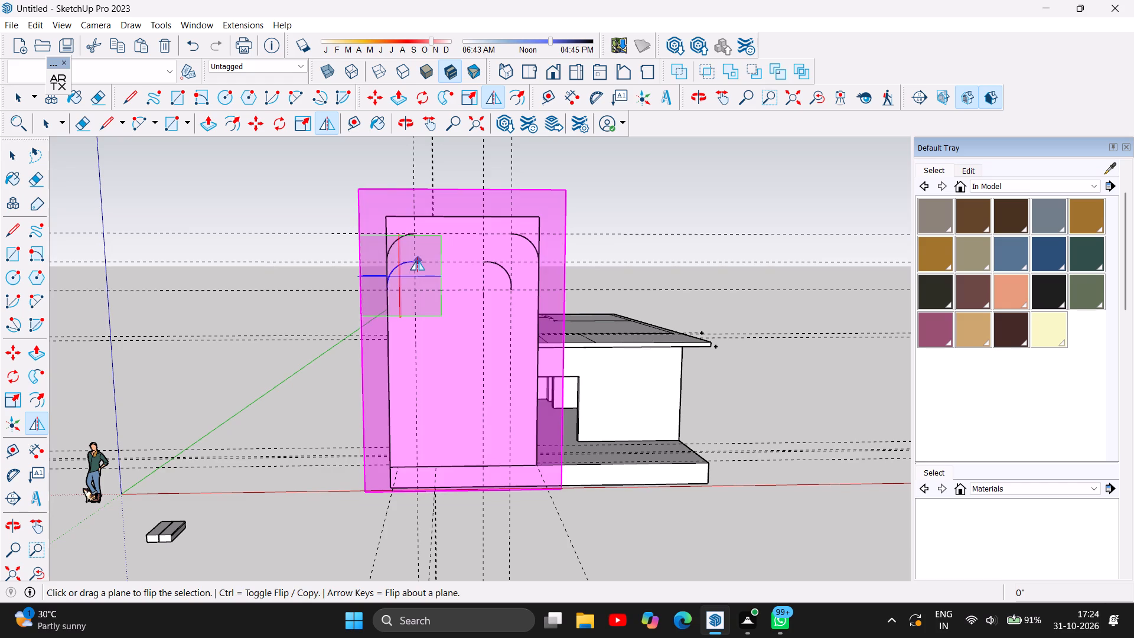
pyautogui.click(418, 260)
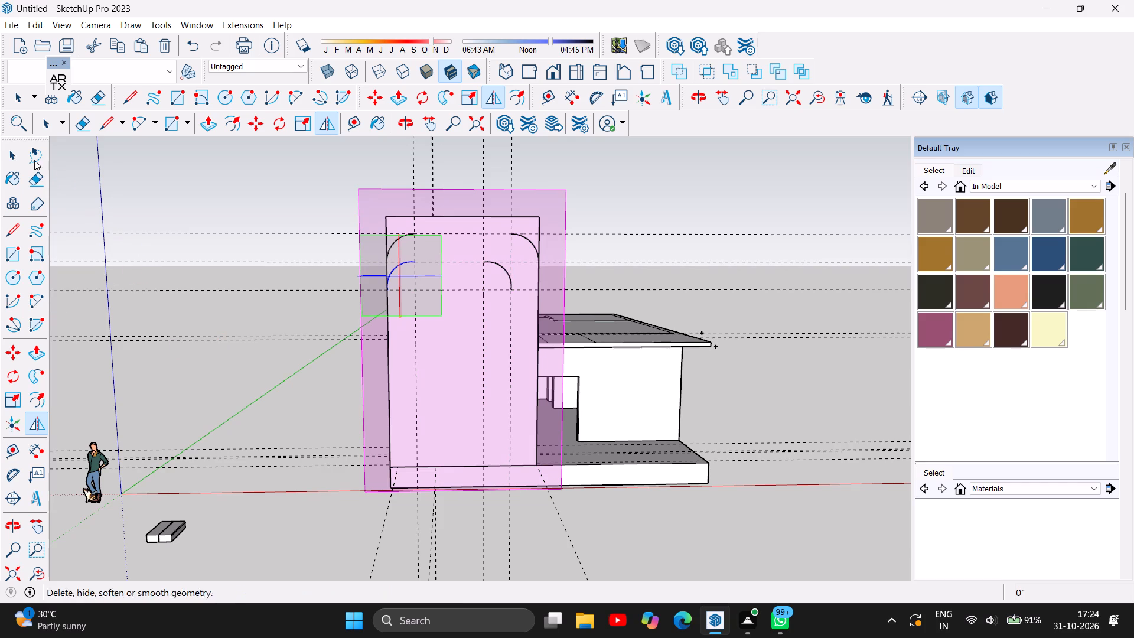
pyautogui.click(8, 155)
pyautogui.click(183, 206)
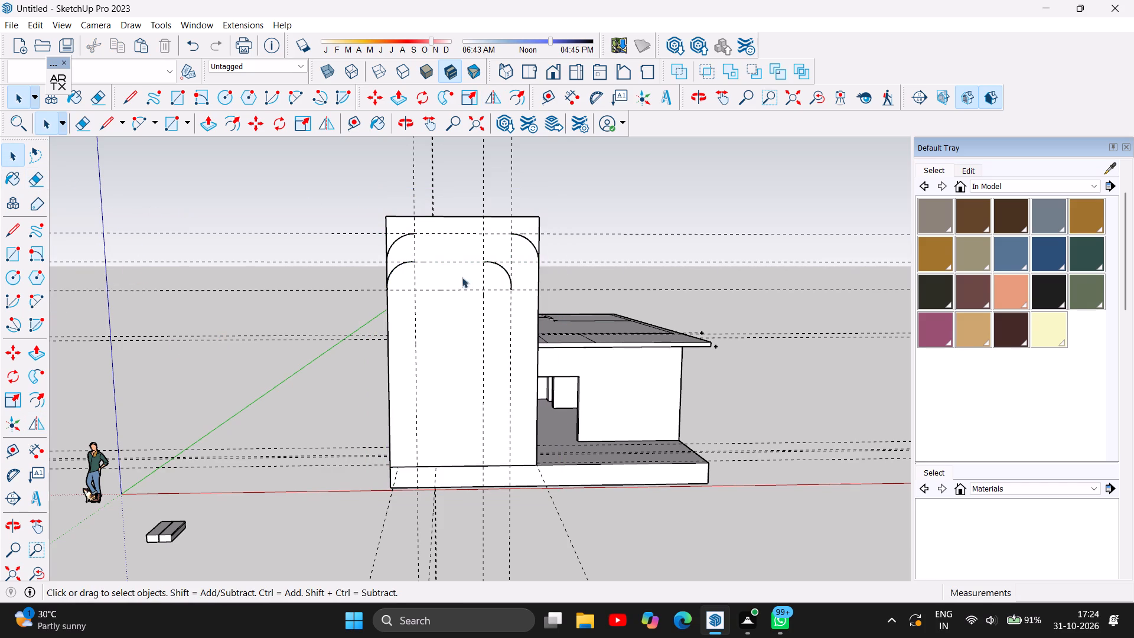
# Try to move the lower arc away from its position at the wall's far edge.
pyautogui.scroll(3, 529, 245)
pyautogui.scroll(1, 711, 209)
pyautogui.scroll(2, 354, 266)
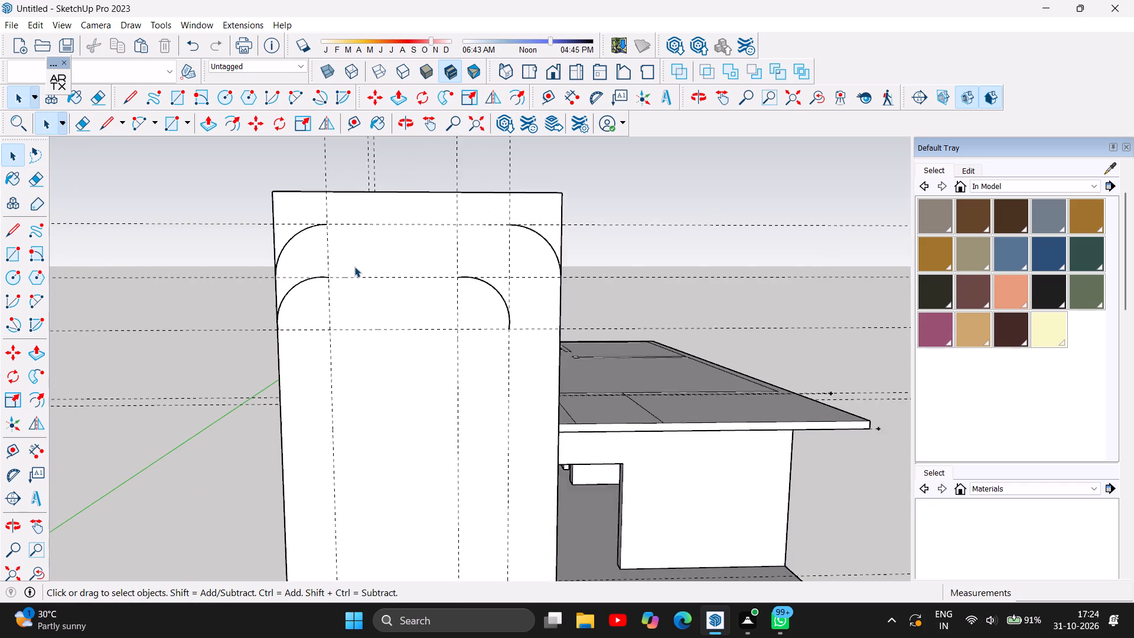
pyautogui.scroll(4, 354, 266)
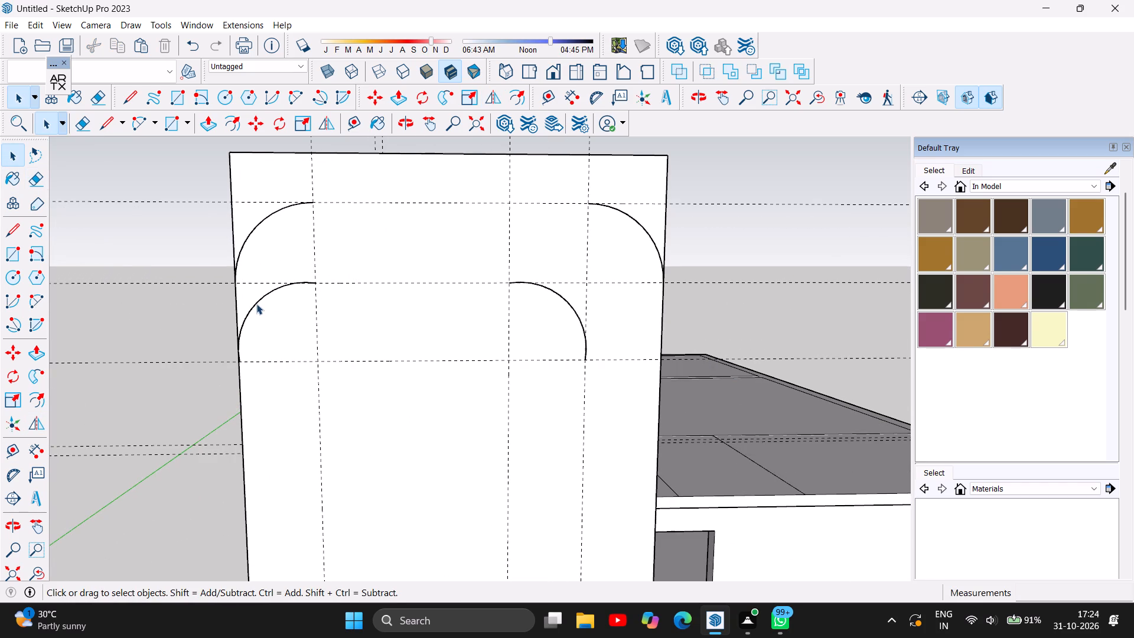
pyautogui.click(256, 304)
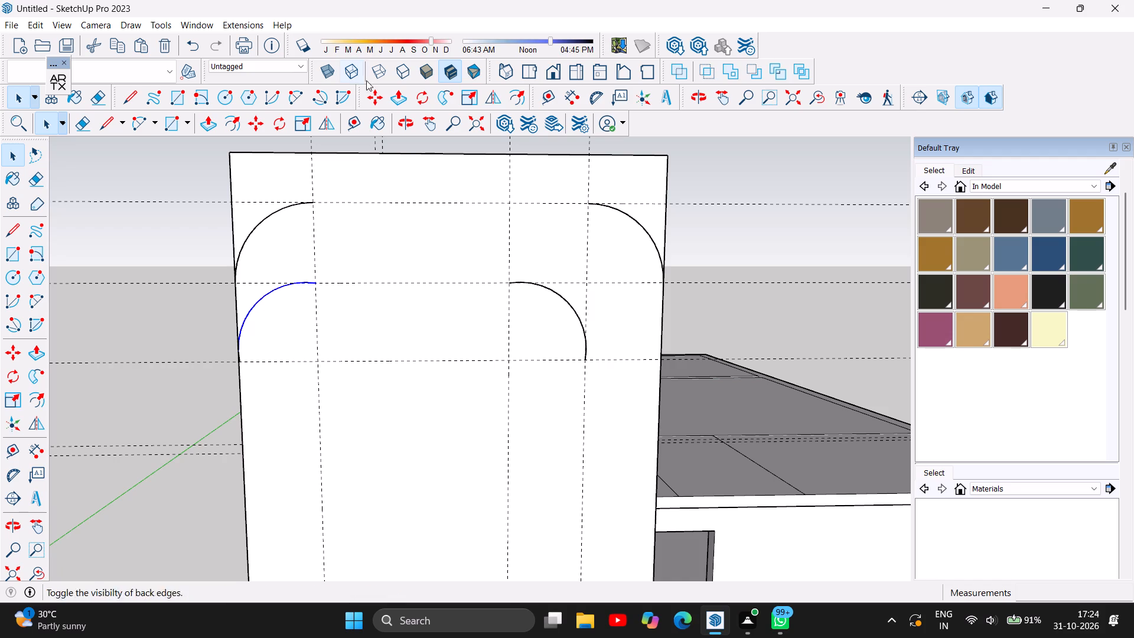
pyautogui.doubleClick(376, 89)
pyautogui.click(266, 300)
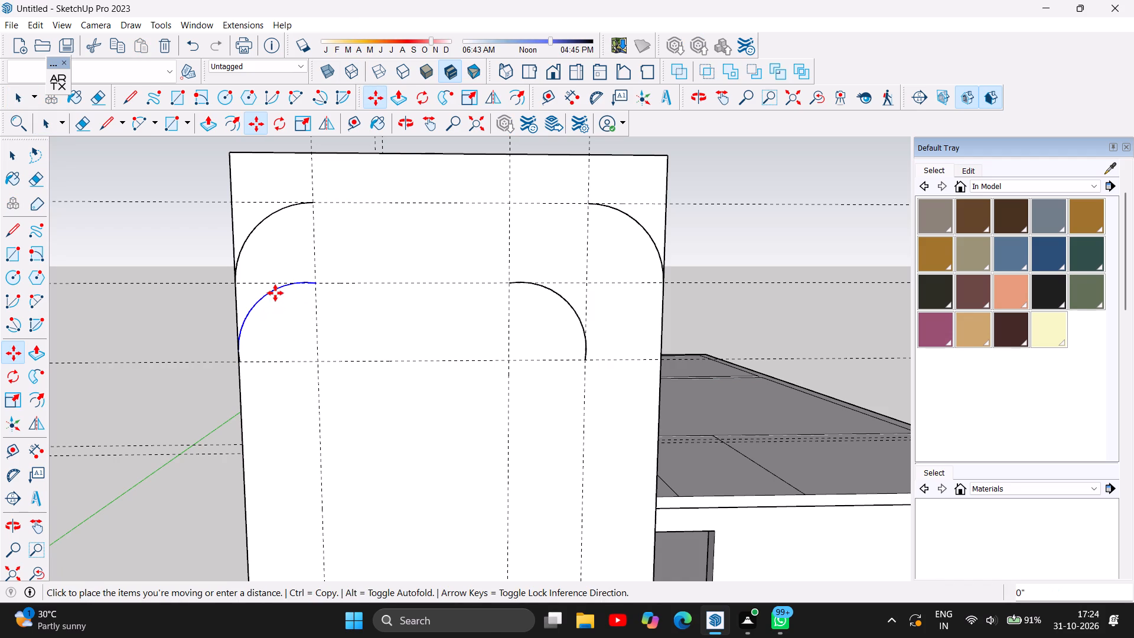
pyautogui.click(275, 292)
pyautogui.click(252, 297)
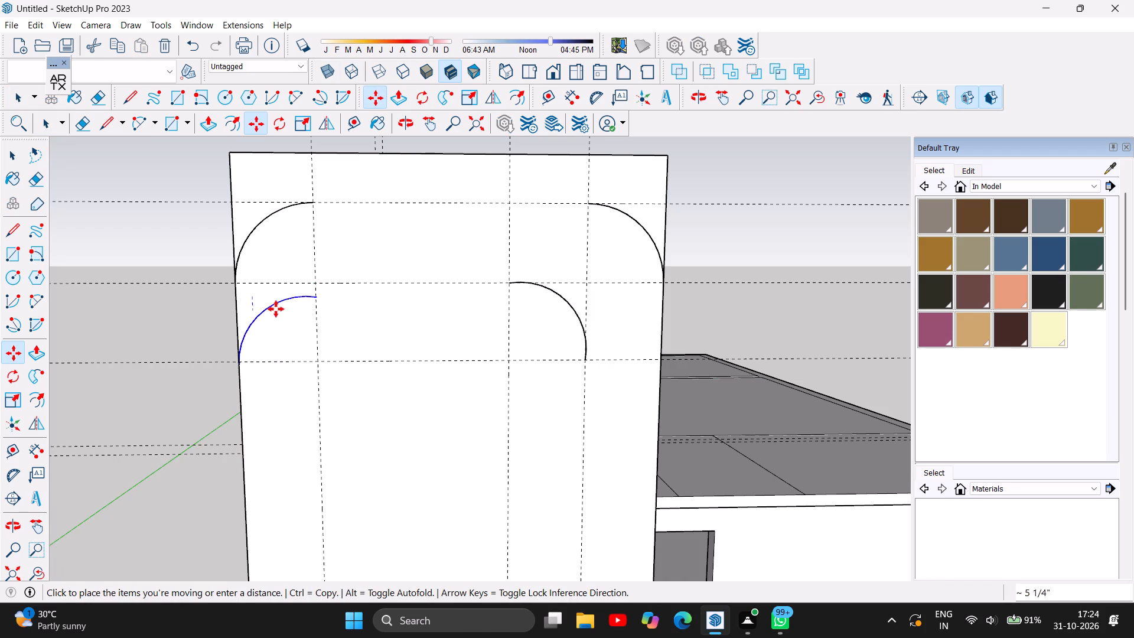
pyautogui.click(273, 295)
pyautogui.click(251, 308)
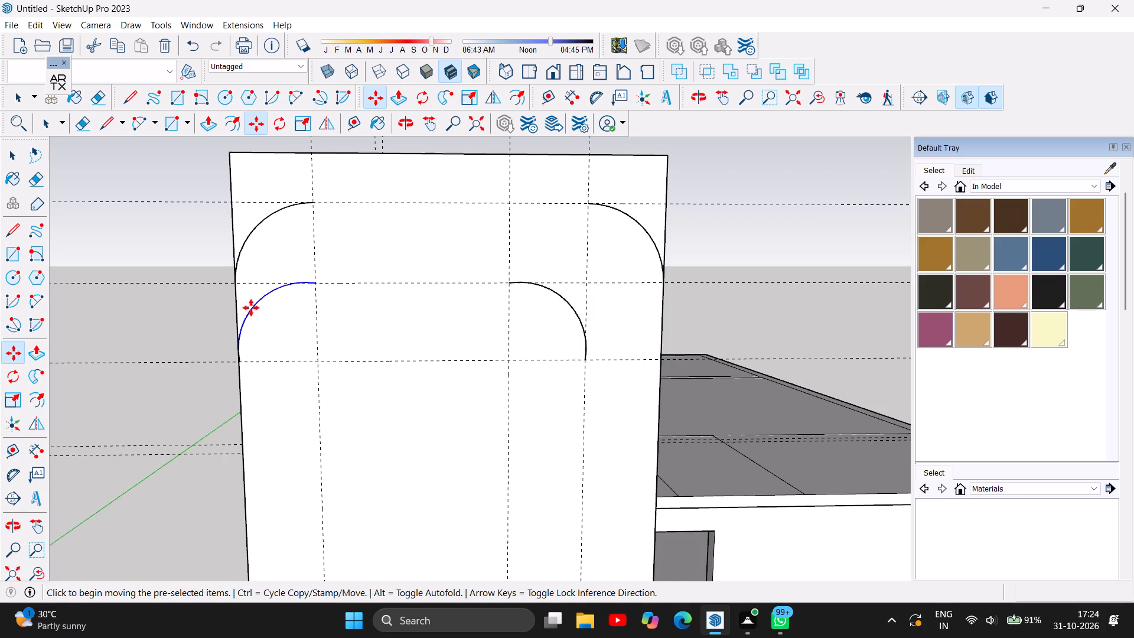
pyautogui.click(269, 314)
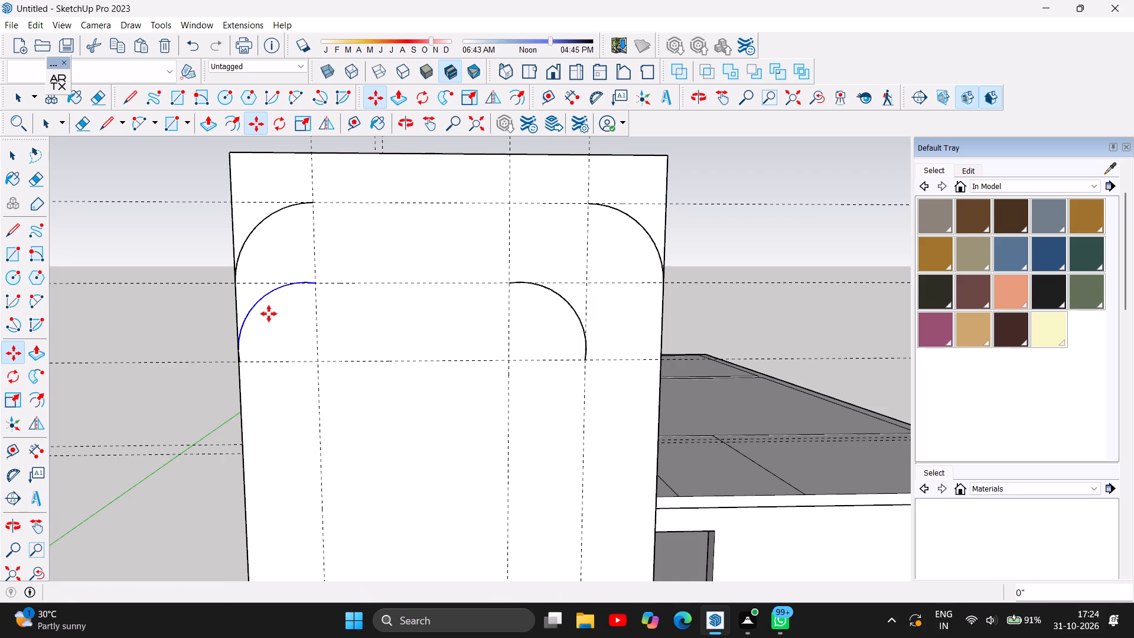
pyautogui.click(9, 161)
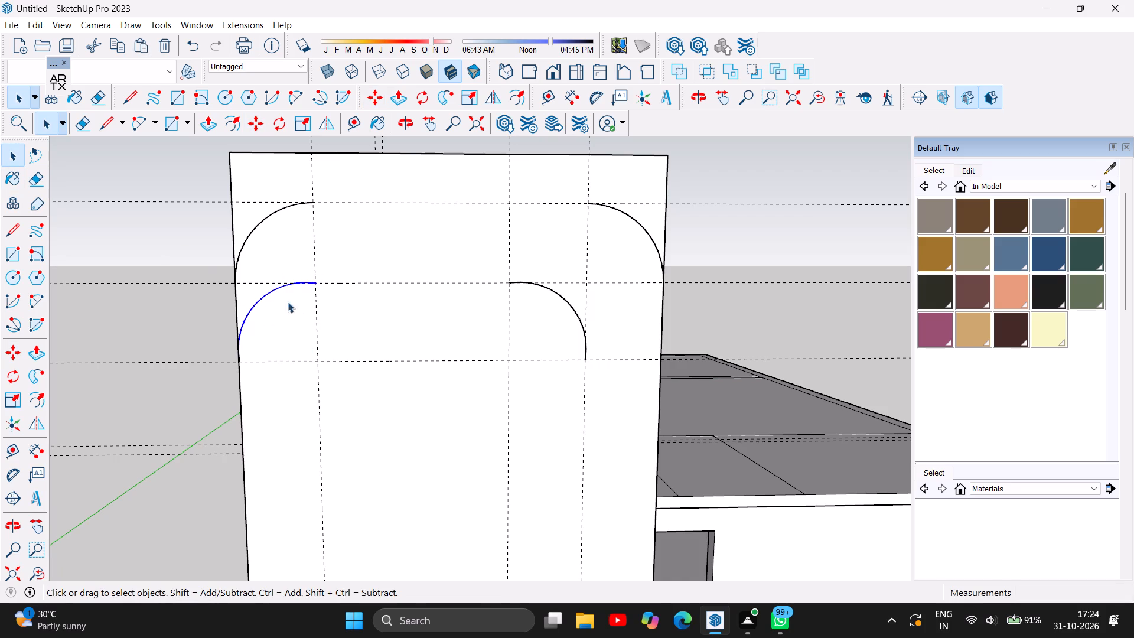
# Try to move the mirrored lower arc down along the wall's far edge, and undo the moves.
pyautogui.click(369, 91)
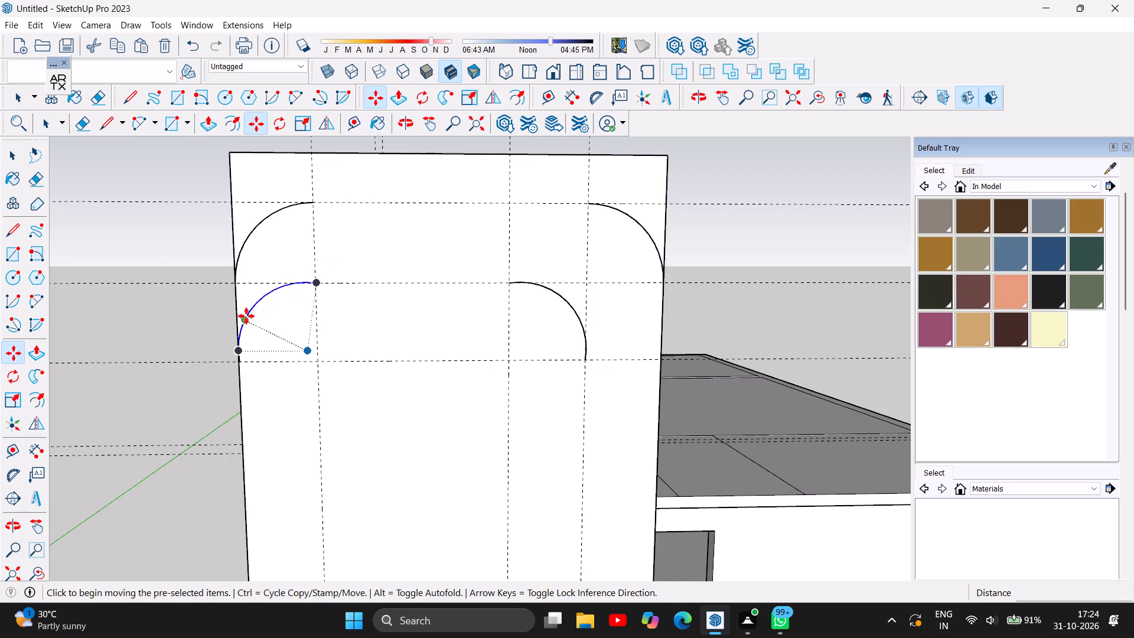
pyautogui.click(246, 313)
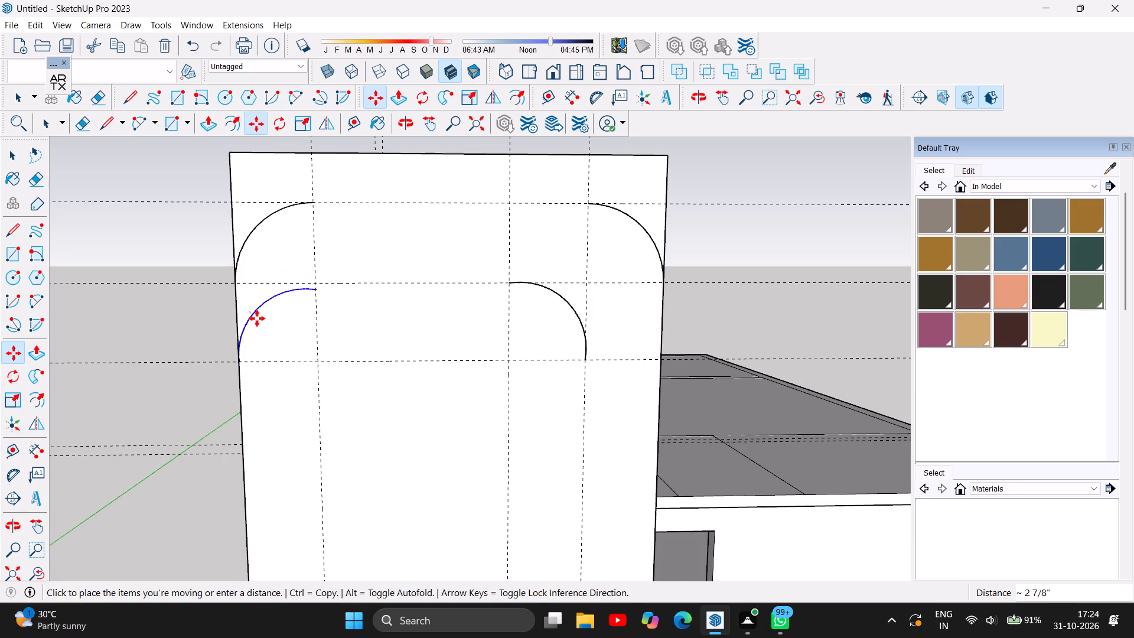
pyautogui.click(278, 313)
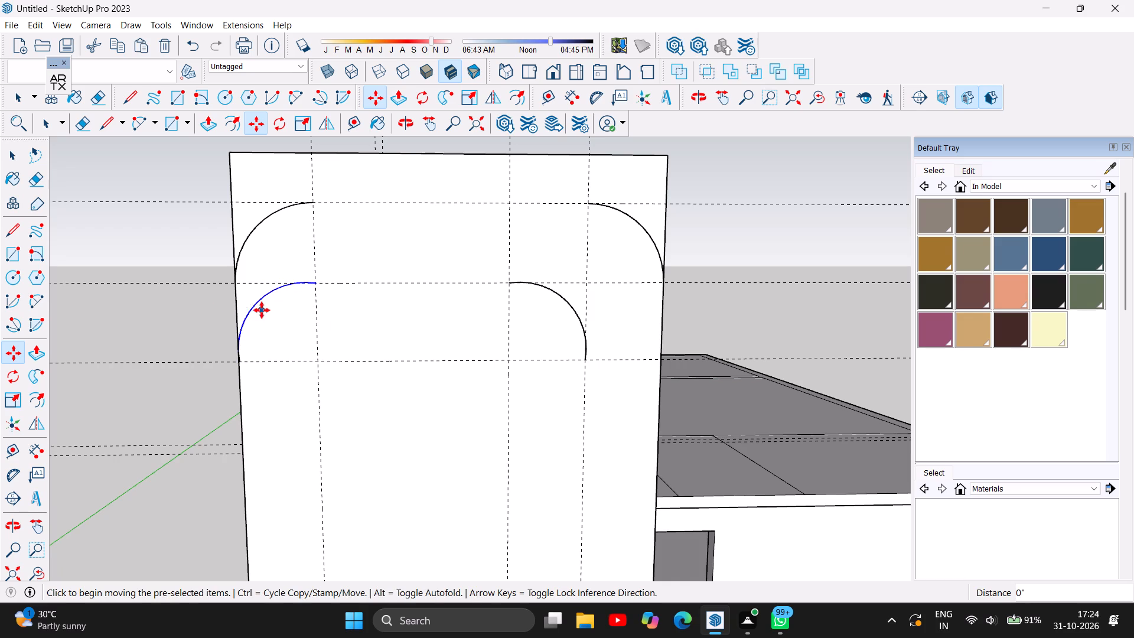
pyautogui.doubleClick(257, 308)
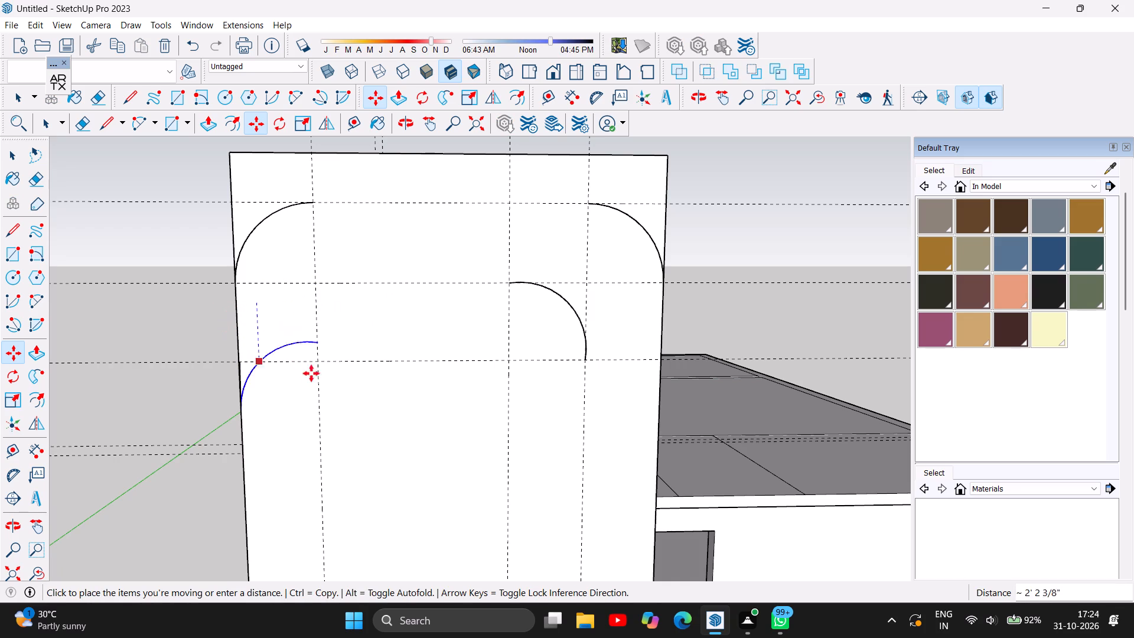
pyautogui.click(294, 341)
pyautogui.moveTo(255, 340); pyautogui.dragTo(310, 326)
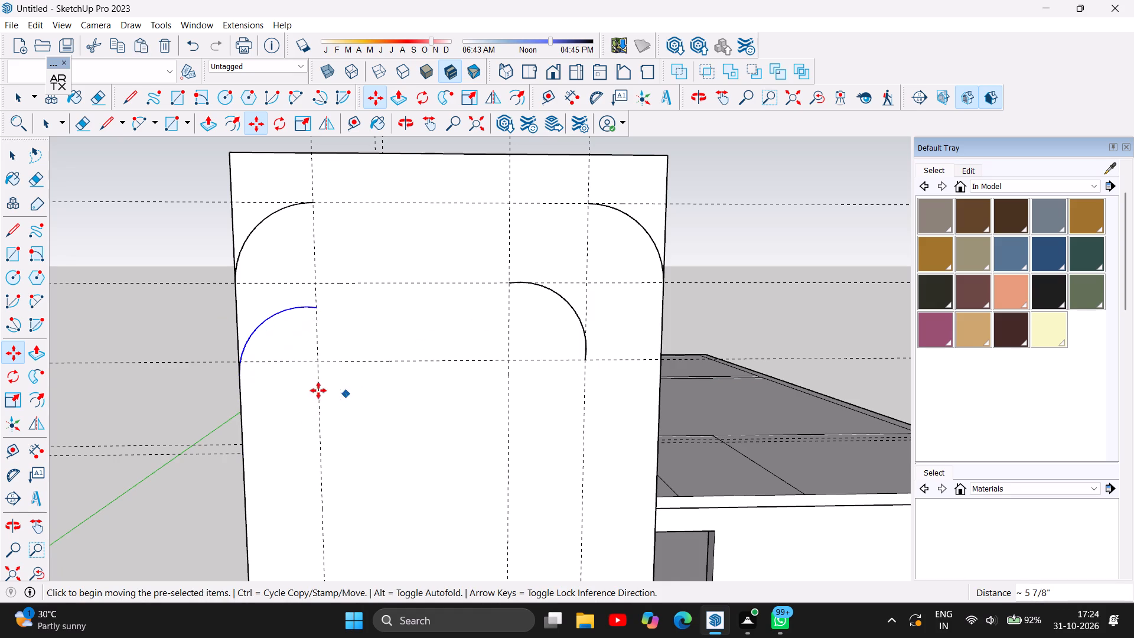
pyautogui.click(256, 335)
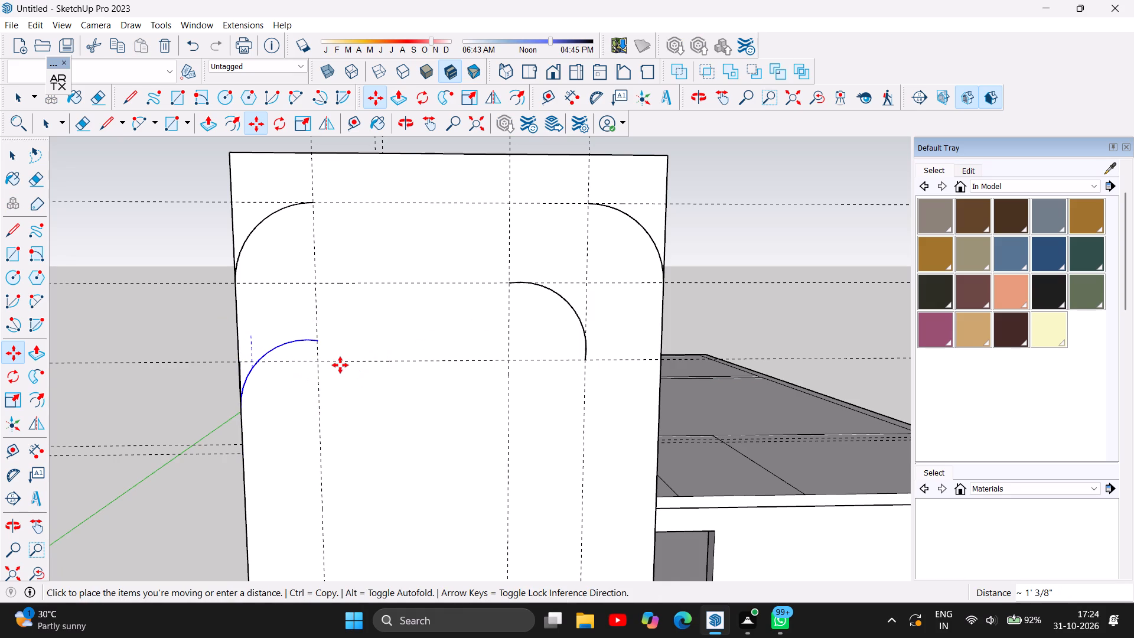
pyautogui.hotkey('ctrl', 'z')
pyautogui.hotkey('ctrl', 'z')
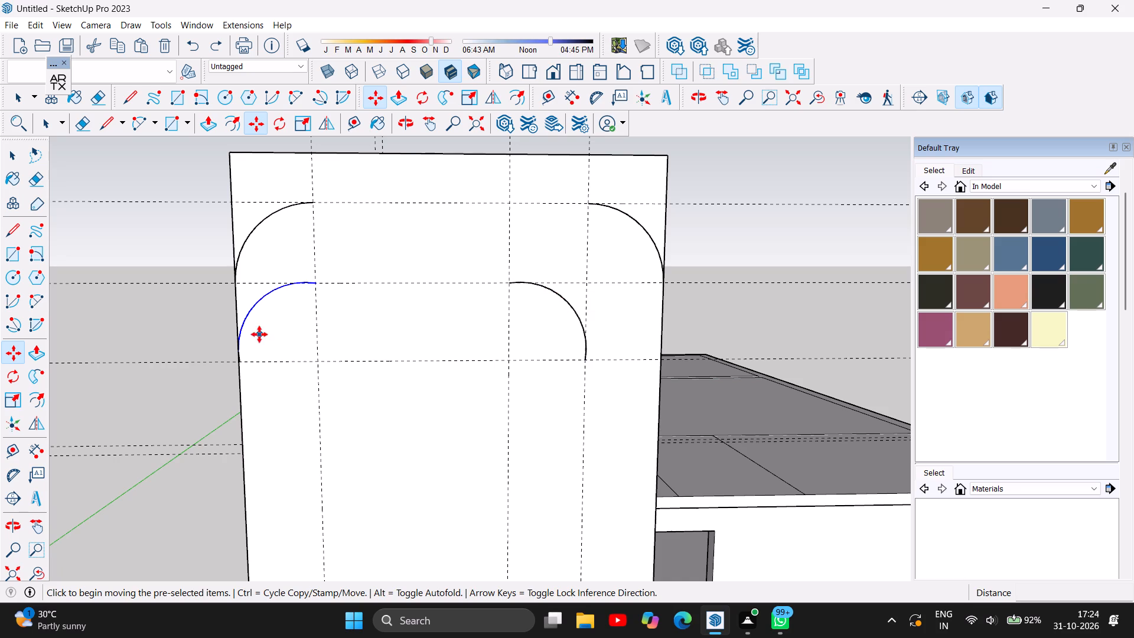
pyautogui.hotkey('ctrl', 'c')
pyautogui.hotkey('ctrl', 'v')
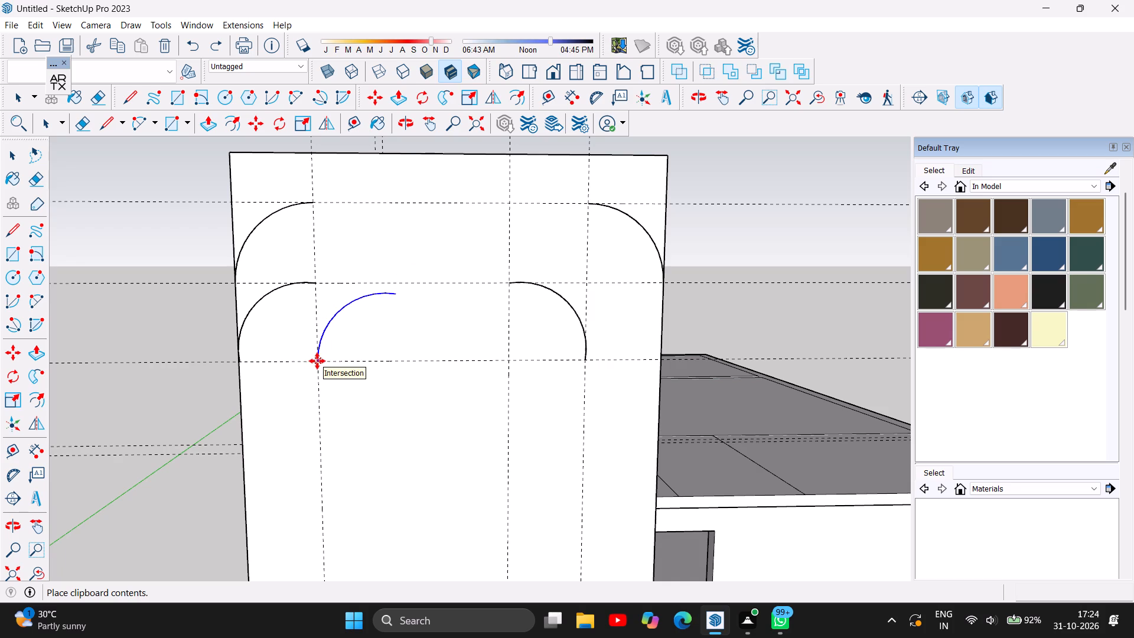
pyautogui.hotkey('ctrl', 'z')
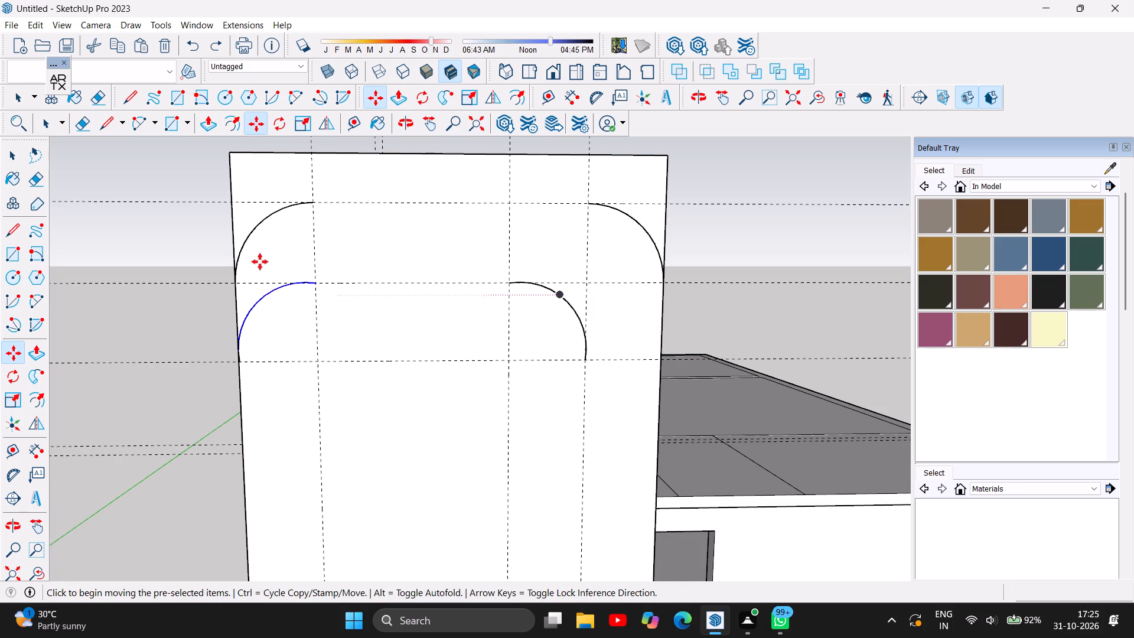
# Undo the flips of the lower arc at the wall's far edge, back to its unmirrored orientation.
pyautogui.hotkey('ctrl', 'z')
pyautogui.hotkey('ctrl', 'z')
pyautogui.hotkey('ctrl', 'z')
pyautogui.hotkey('ctrl', 'z')
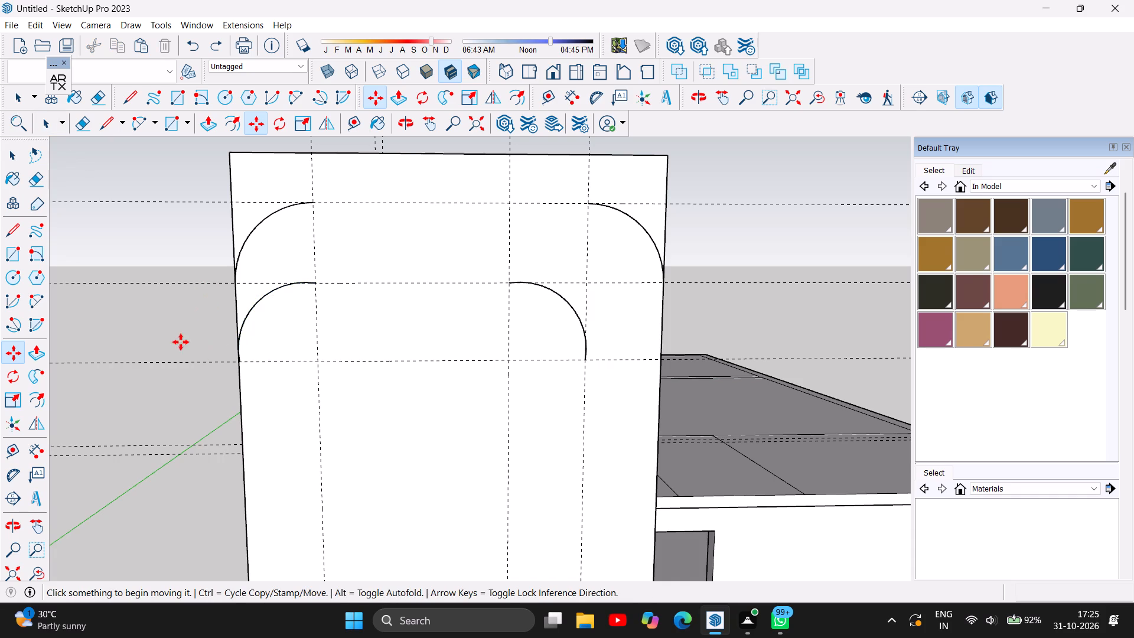
pyautogui.hotkey('ctrl', 'z')
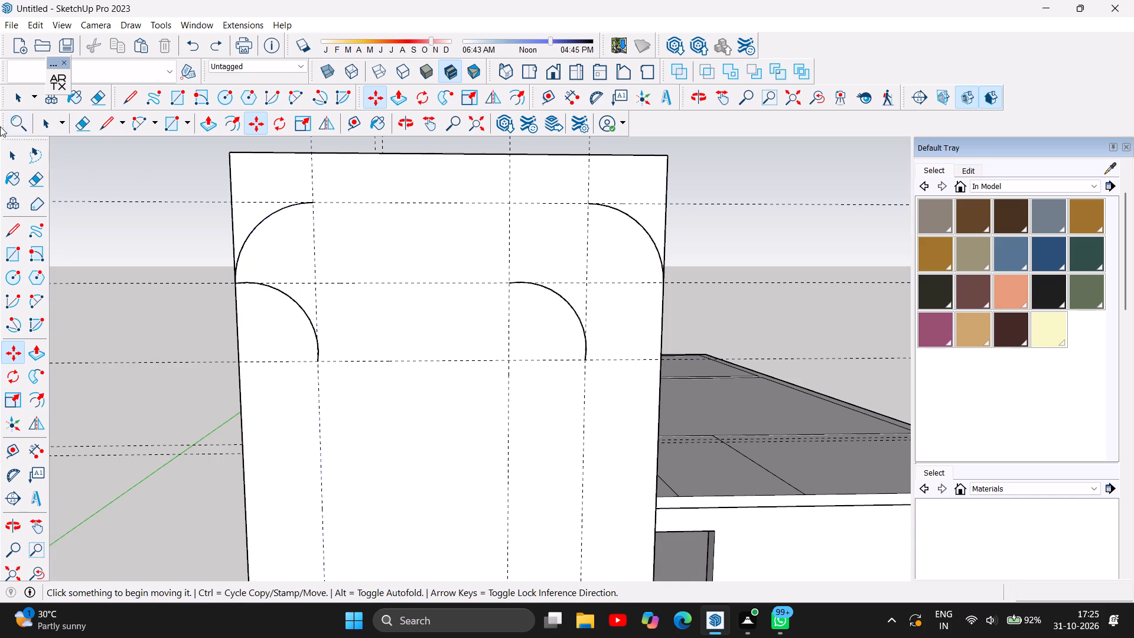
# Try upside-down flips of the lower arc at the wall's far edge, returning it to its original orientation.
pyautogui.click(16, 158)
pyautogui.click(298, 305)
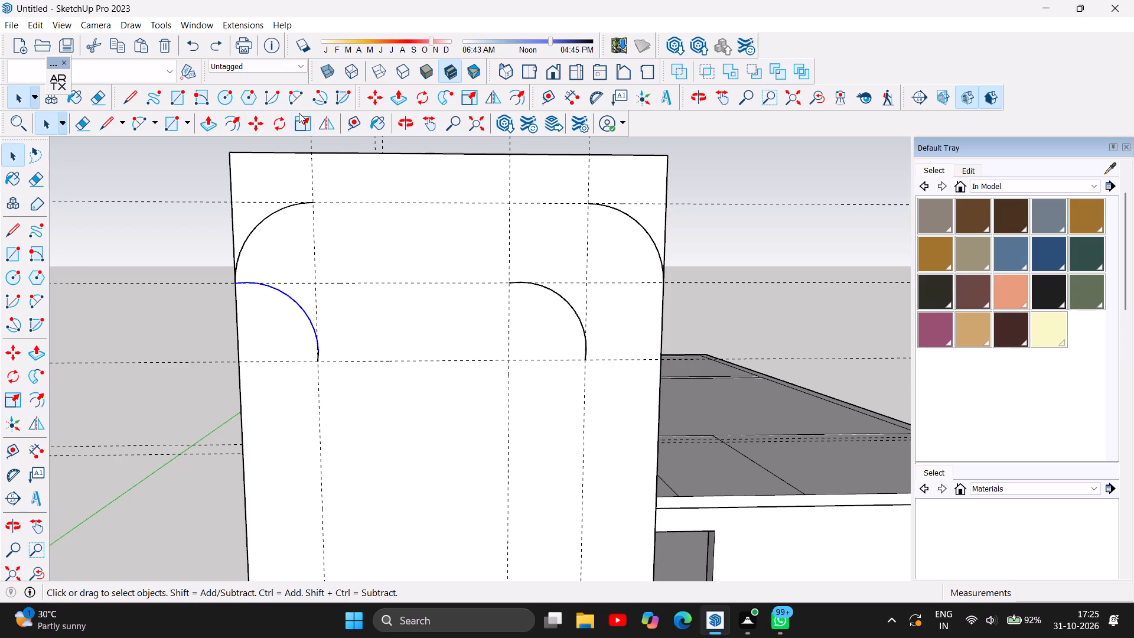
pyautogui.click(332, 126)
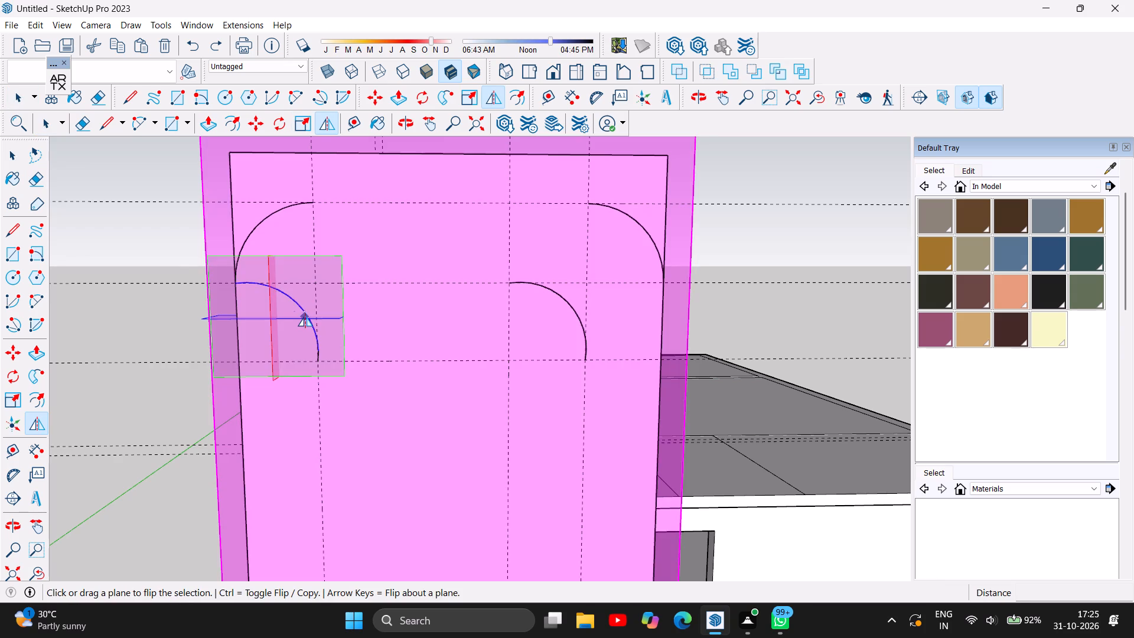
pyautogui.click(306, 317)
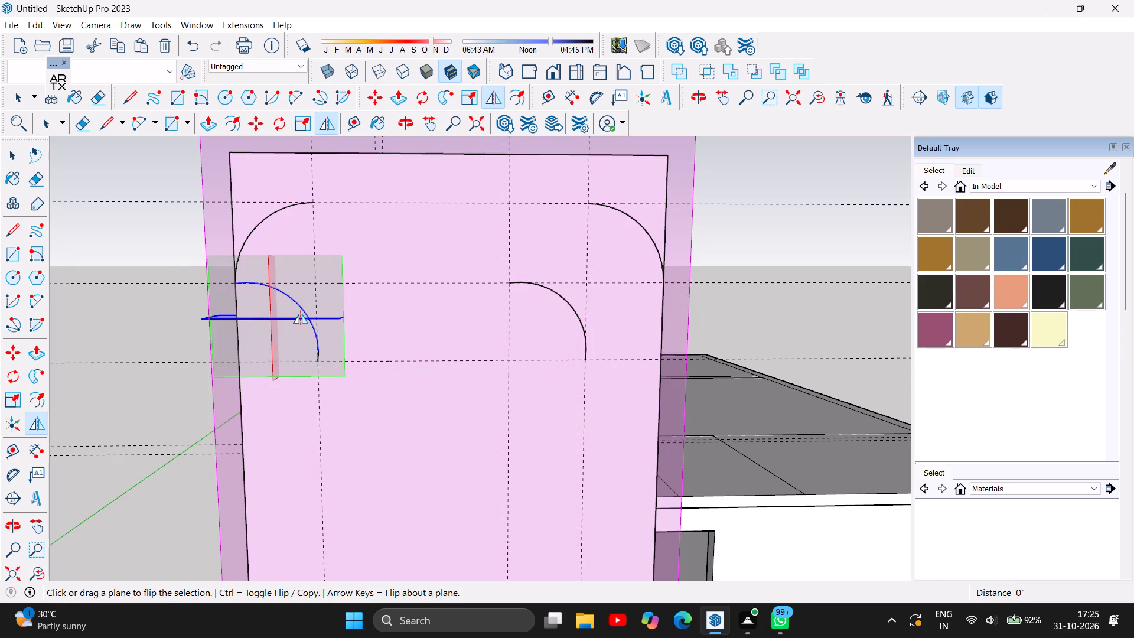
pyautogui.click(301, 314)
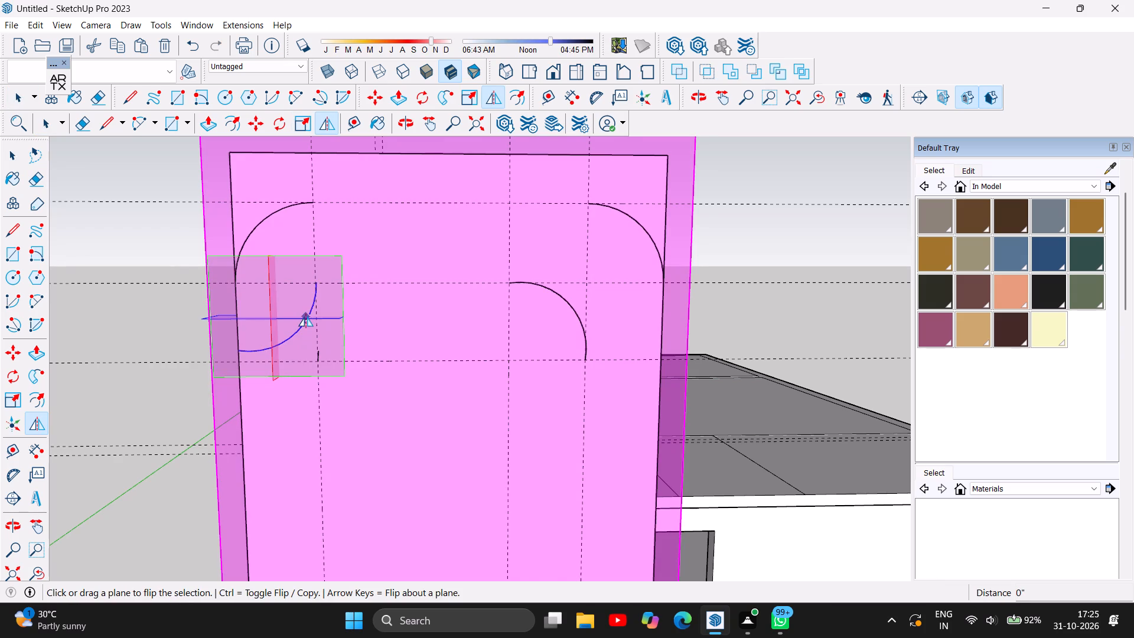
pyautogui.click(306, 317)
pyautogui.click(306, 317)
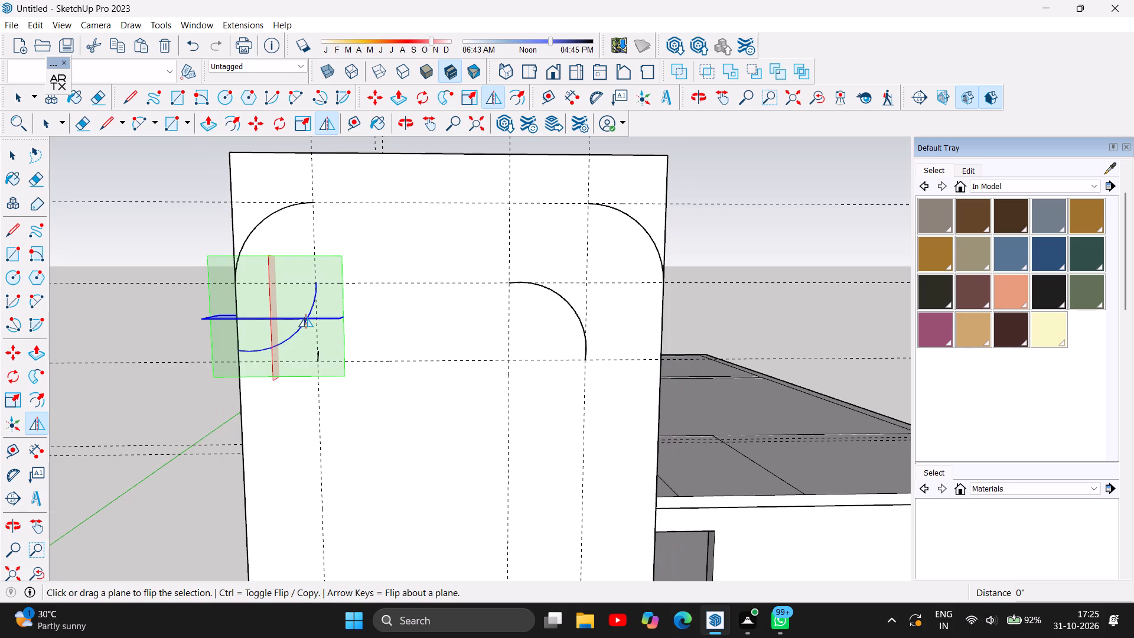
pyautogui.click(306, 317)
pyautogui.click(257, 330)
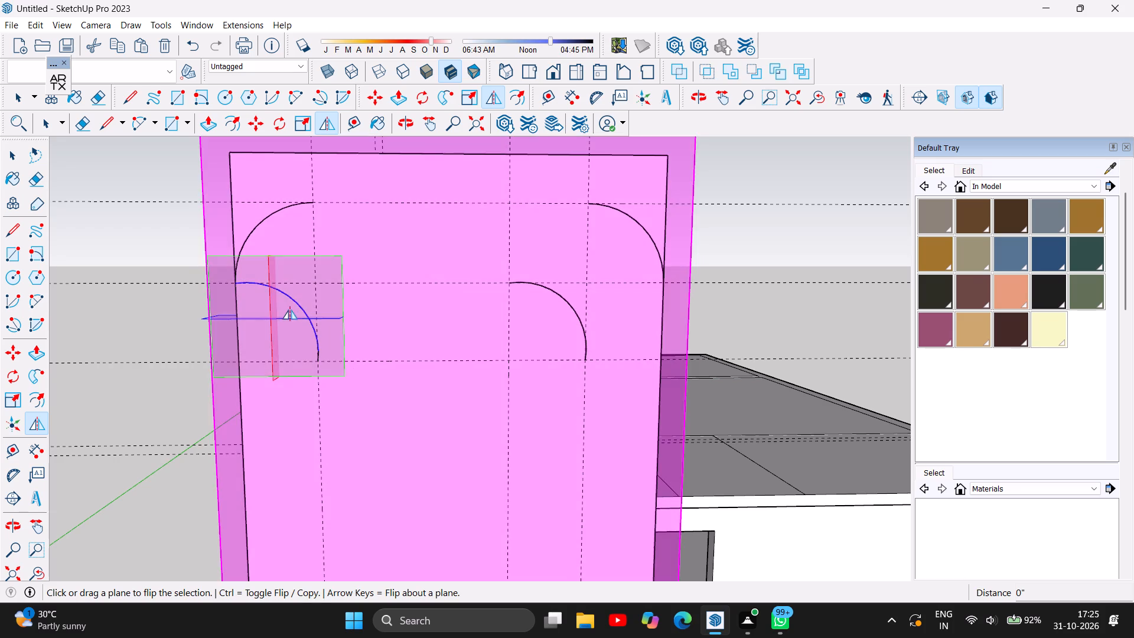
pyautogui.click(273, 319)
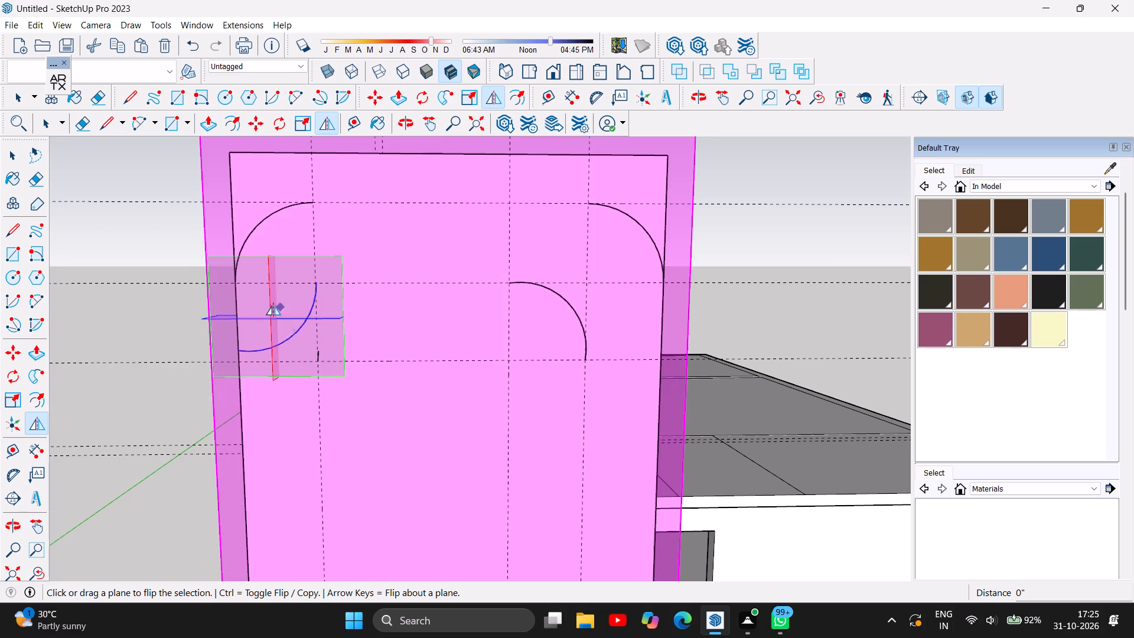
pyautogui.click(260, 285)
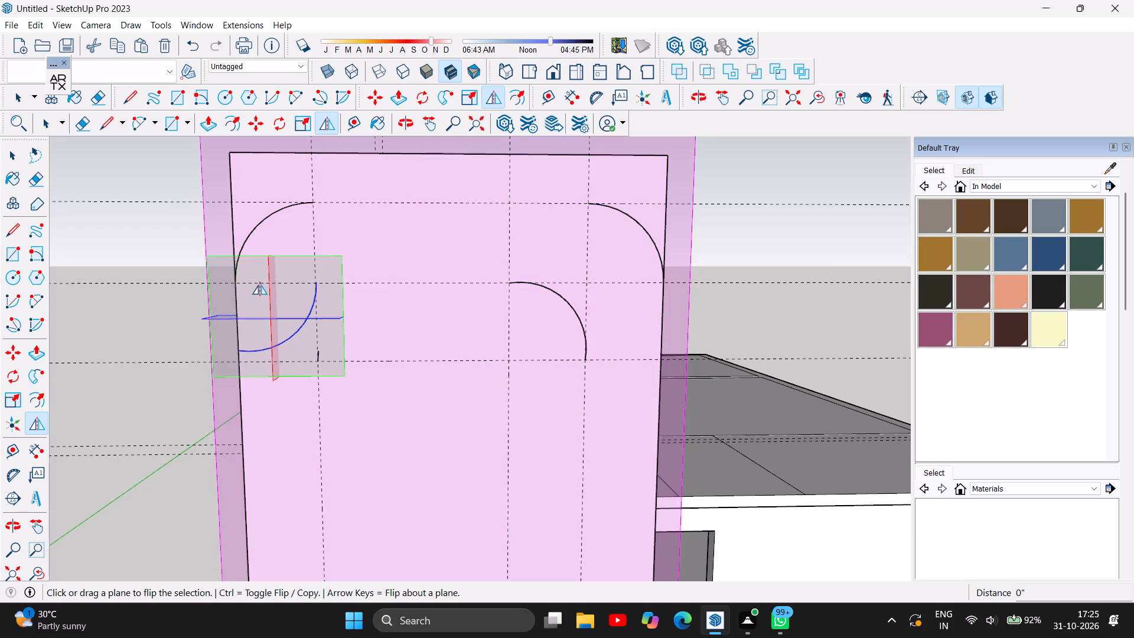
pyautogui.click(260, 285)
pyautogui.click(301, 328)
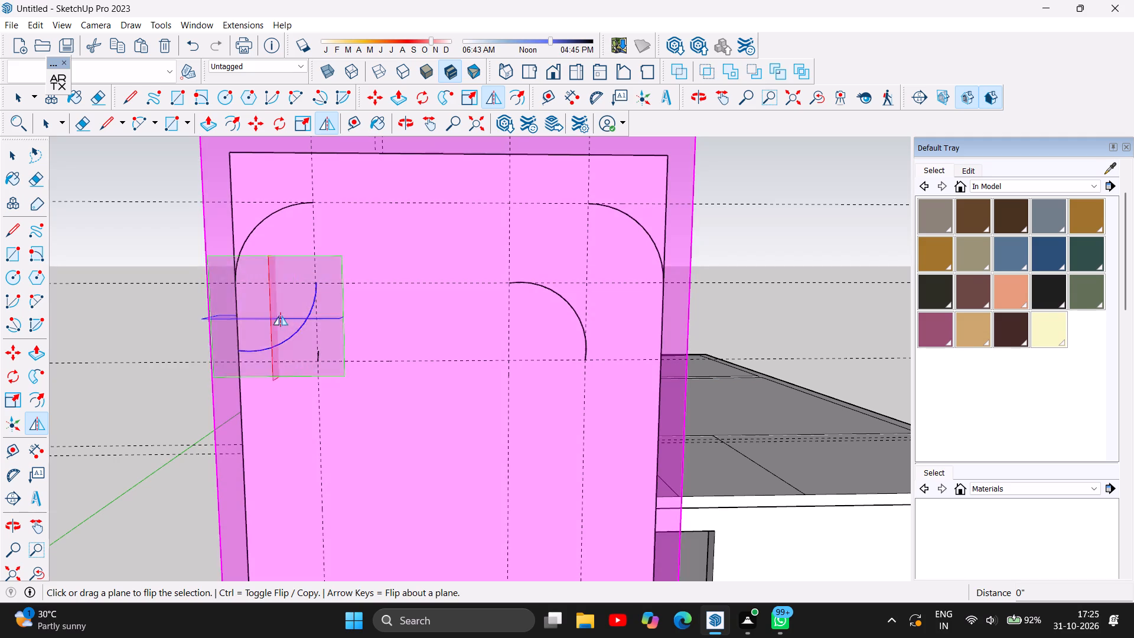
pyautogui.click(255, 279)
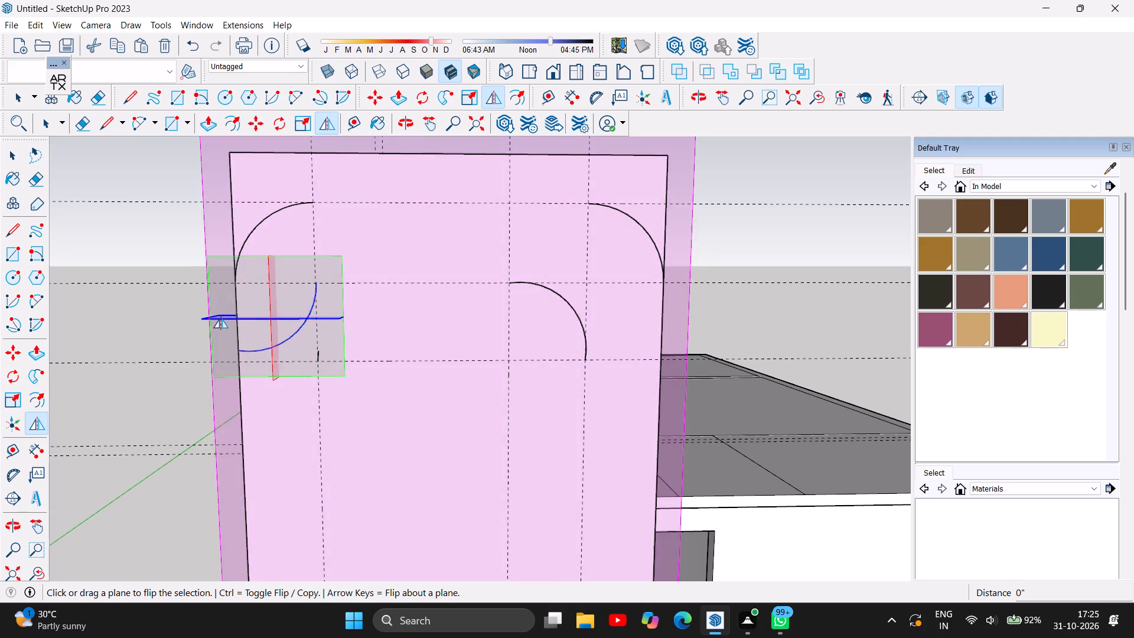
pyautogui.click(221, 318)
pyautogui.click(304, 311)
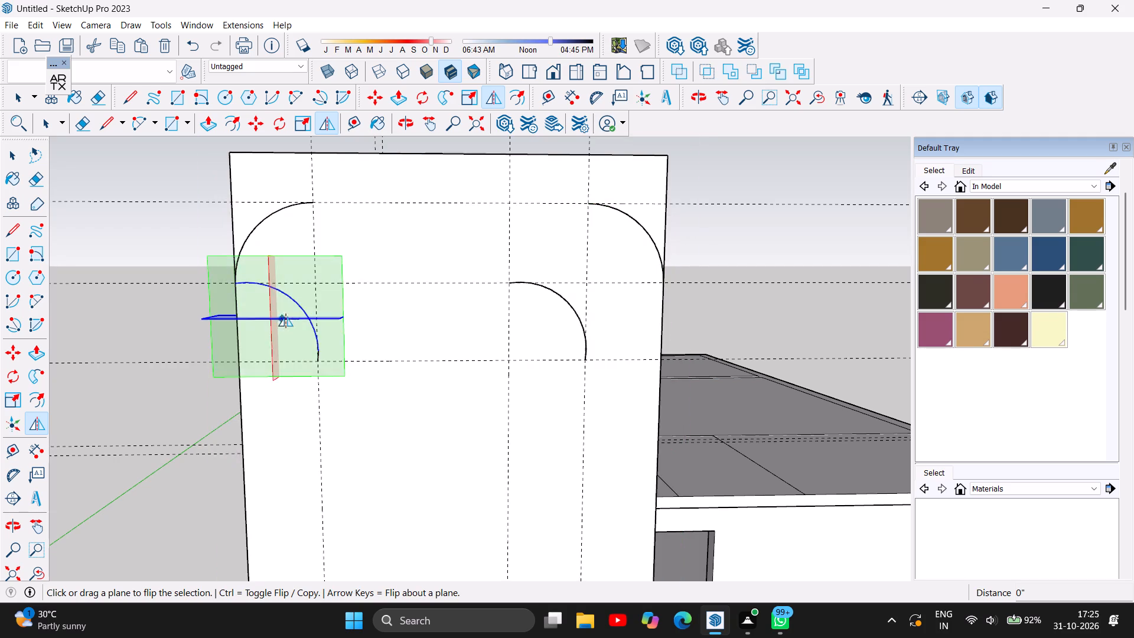
# Flip the far-edge lower arc sideways so it mirrors the lower arc on the entrance side.
pyautogui.click(270, 340)
pyautogui.click(275, 349)
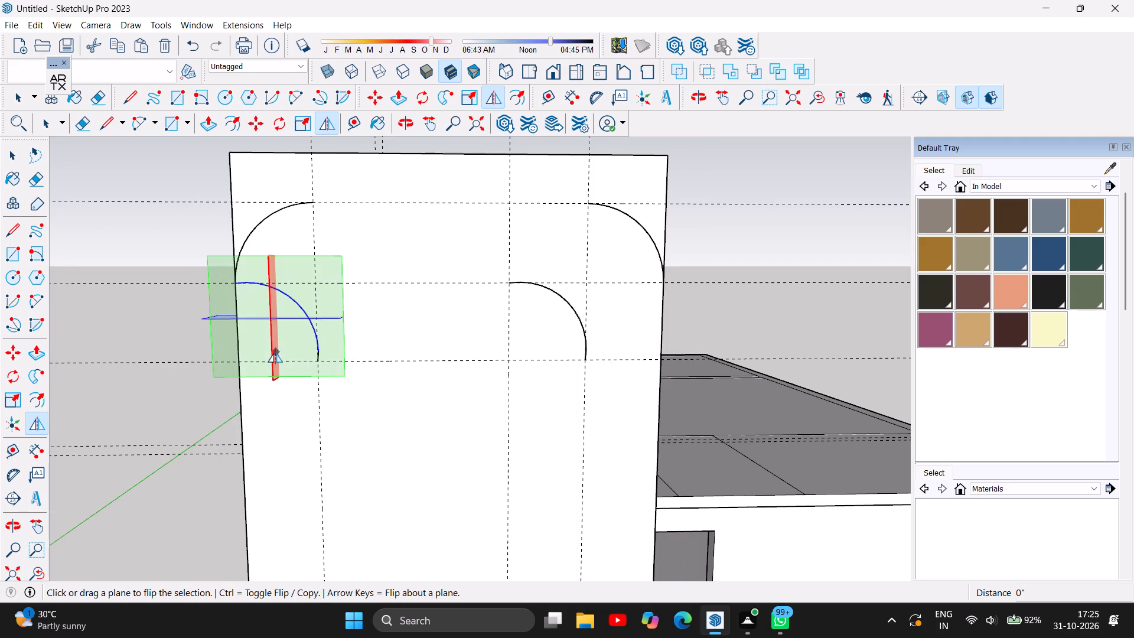
pyautogui.click(275, 351)
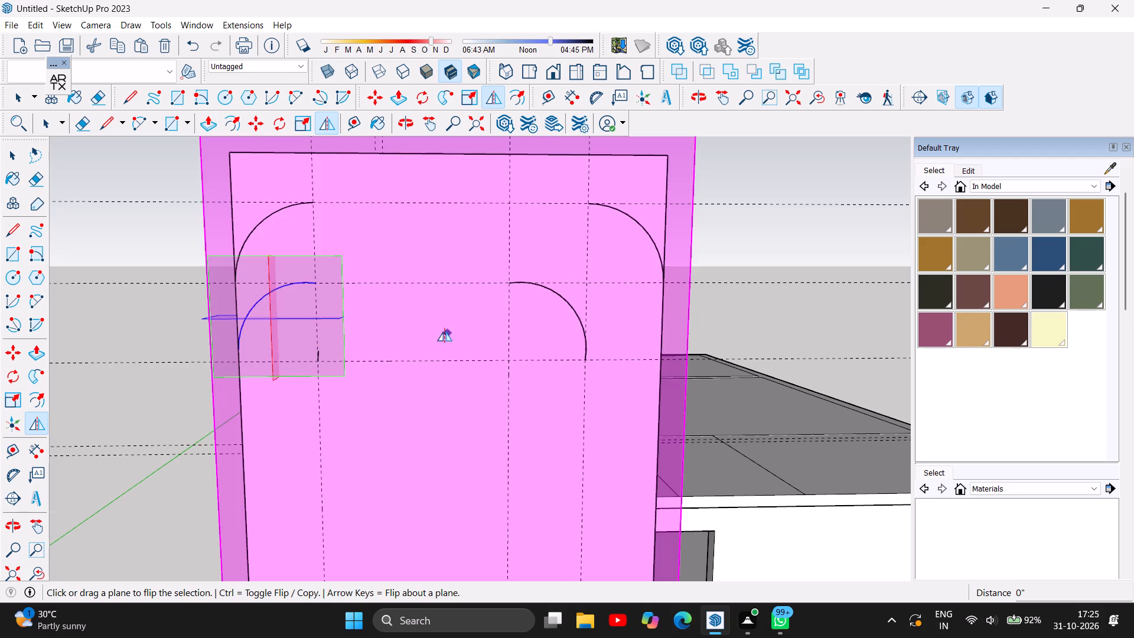
pyautogui.click(9, 153)
pyautogui.click(105, 217)
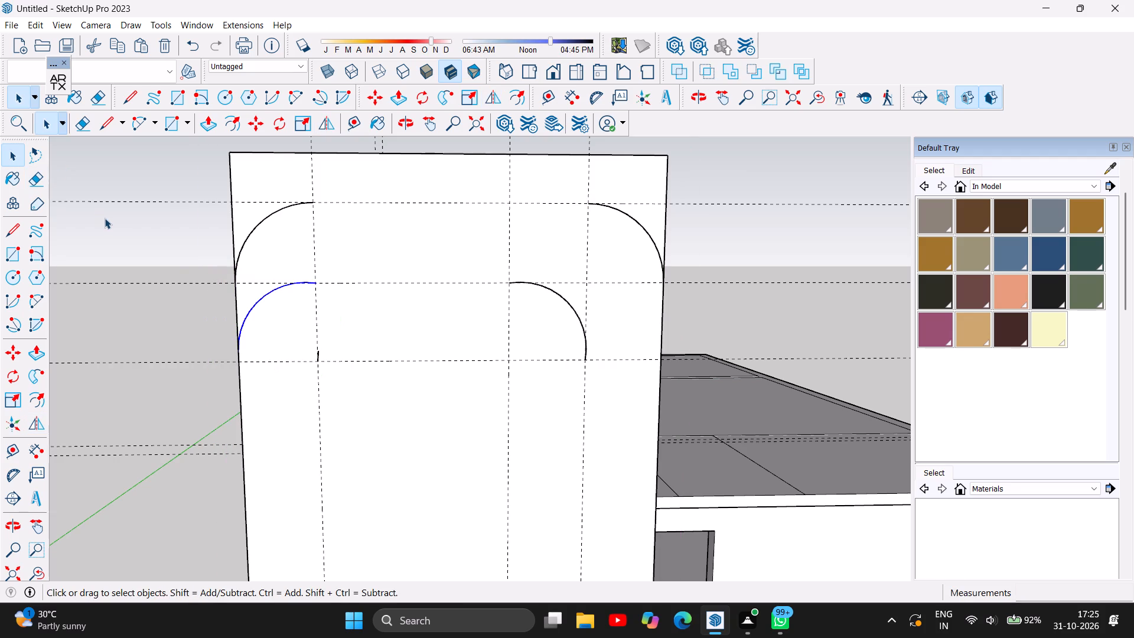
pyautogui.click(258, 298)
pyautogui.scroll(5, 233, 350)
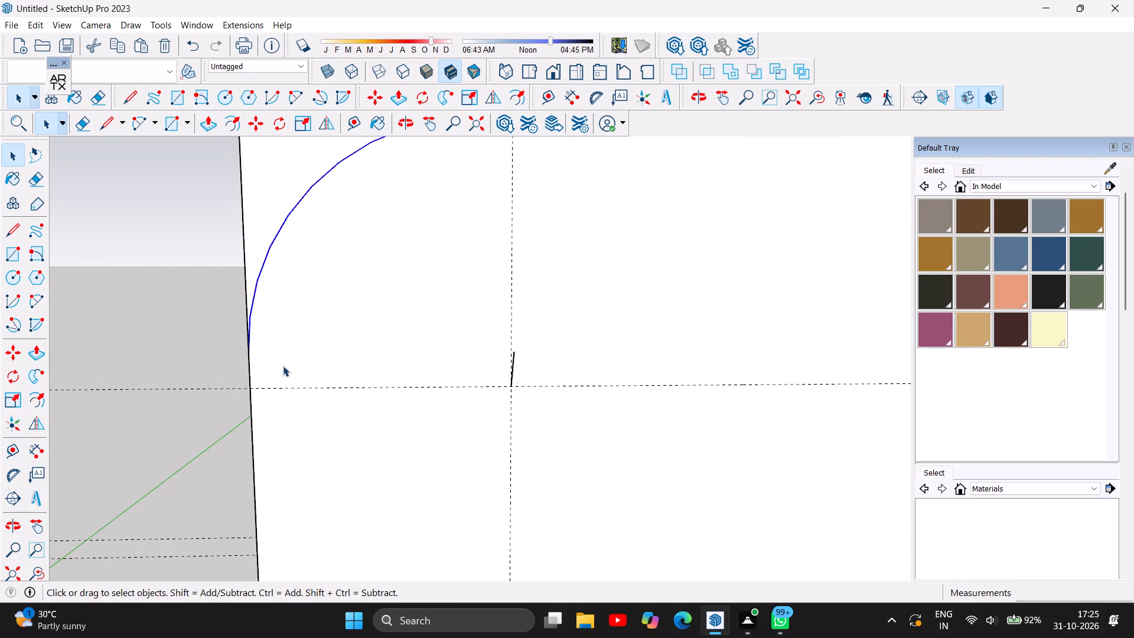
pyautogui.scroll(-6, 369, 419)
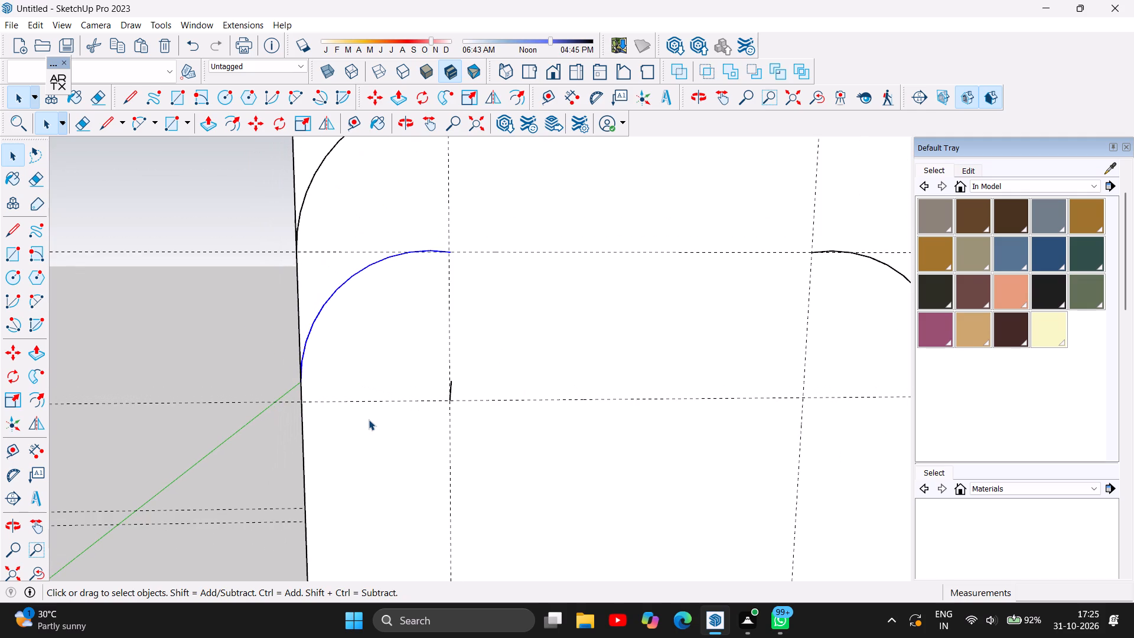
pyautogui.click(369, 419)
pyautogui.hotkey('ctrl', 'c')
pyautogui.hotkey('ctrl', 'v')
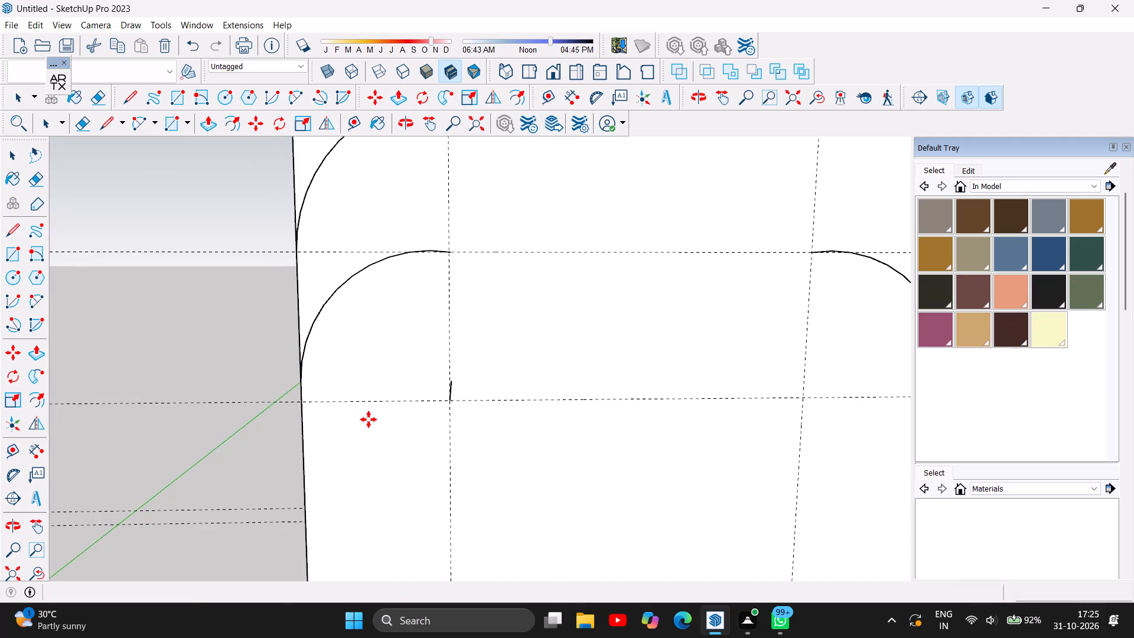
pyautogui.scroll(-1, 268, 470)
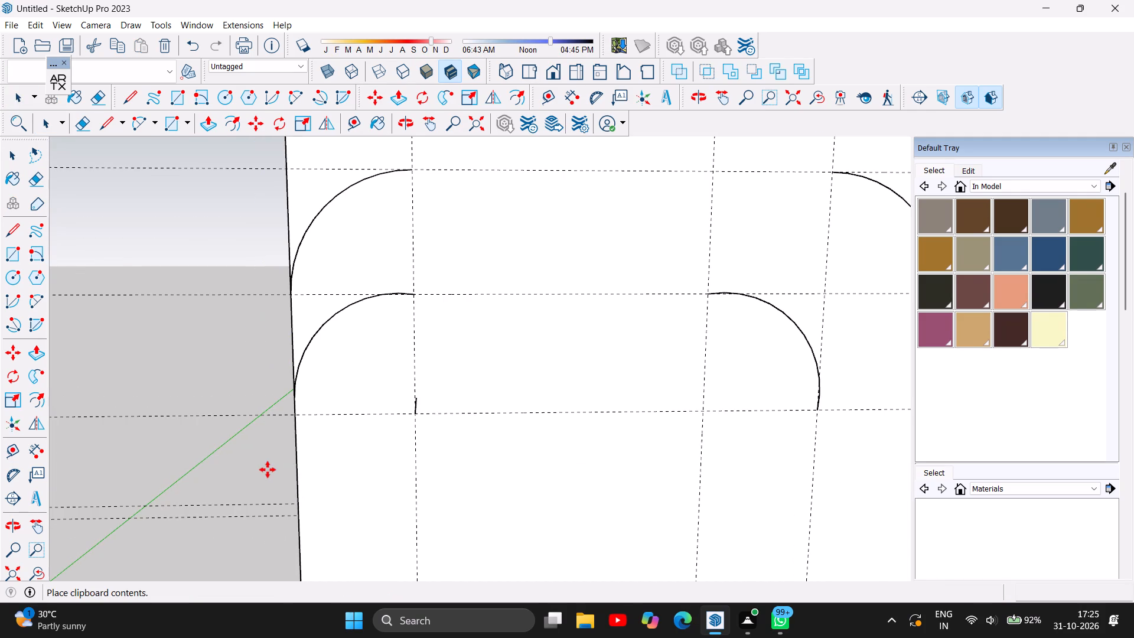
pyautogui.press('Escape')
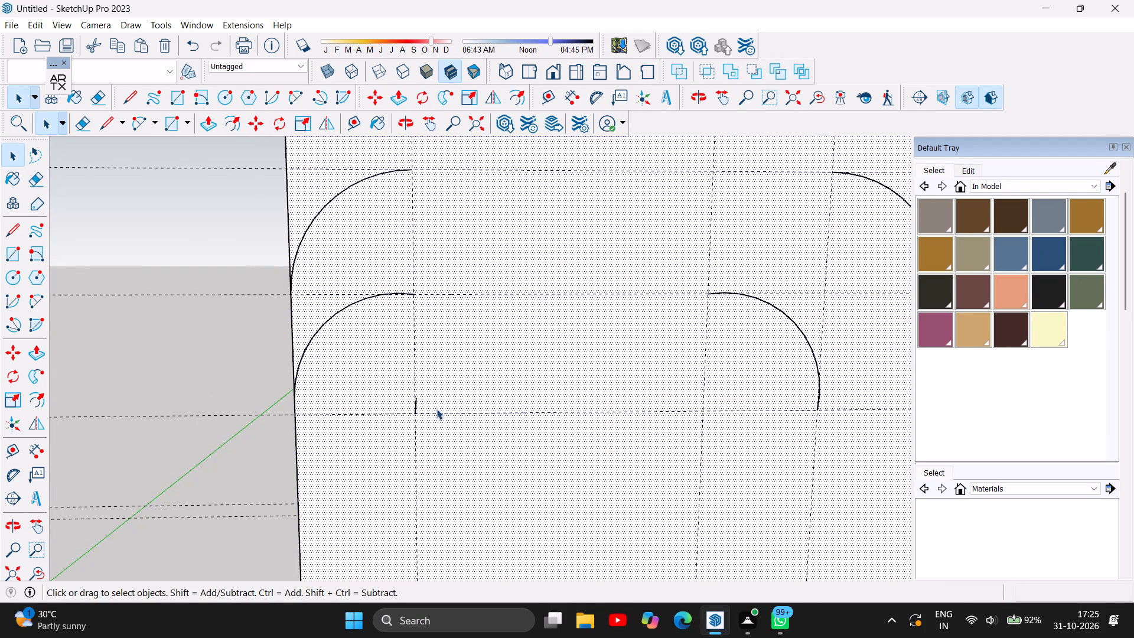
# Copy the mirrored lower arc level onto the adjacent vertical guide, with its lower end at the top of the short leftover line.
pyautogui.click(205, 335)
pyautogui.click(318, 329)
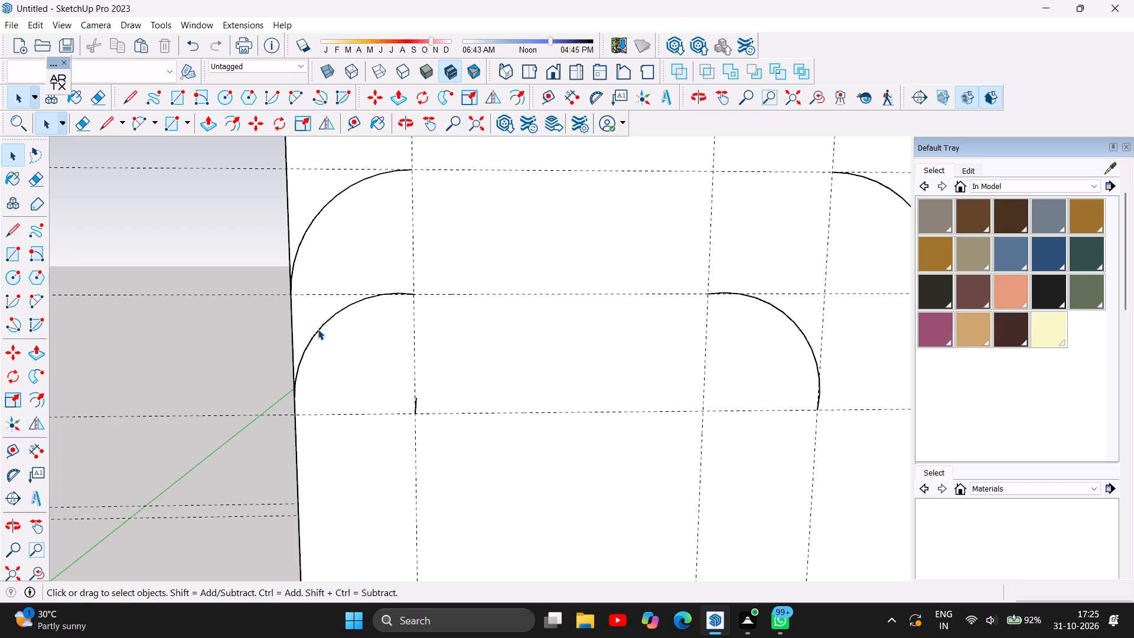
pyautogui.hotkey('ctrl', 'c')
pyautogui.hotkey('ctrl', 'v')
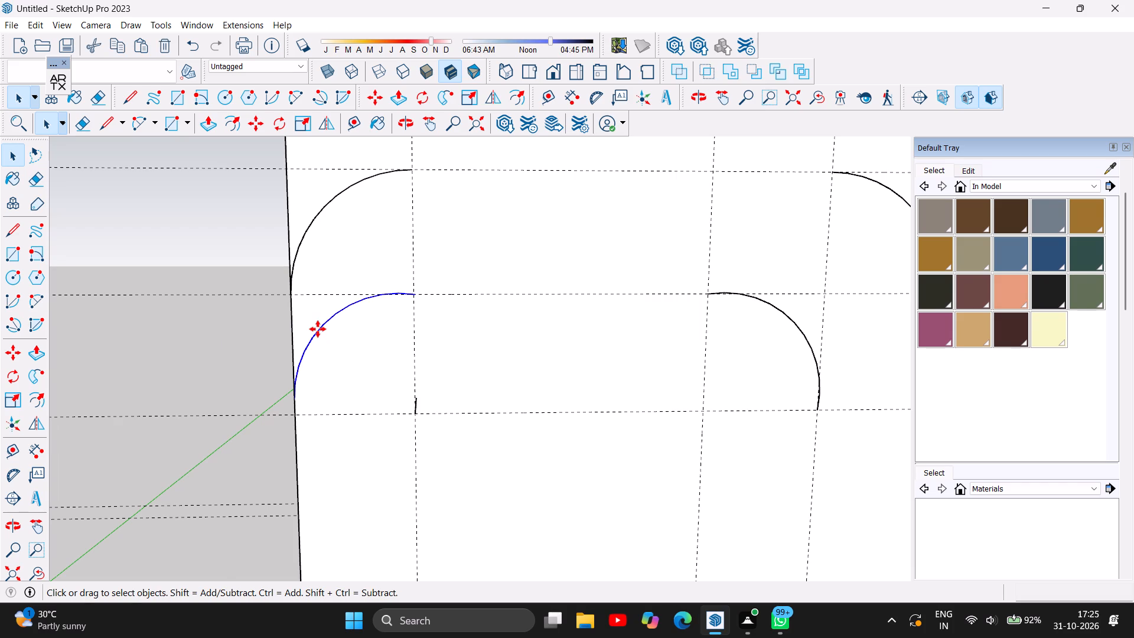
pyautogui.click(417, 397)
pyautogui.scroll(-2, 362, 356)
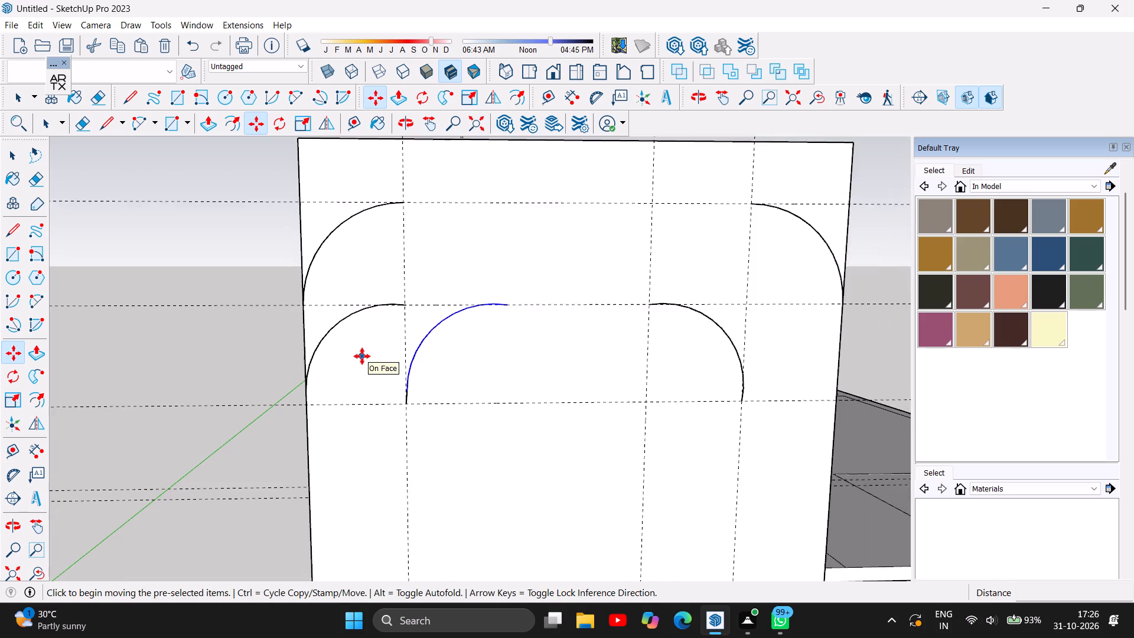
# Draw a straight line joining the top ends of the two upper arcs on the stairwell wall.
pyautogui.scroll(-1, 362, 356)
pyautogui.scroll(-3, 599, 331)
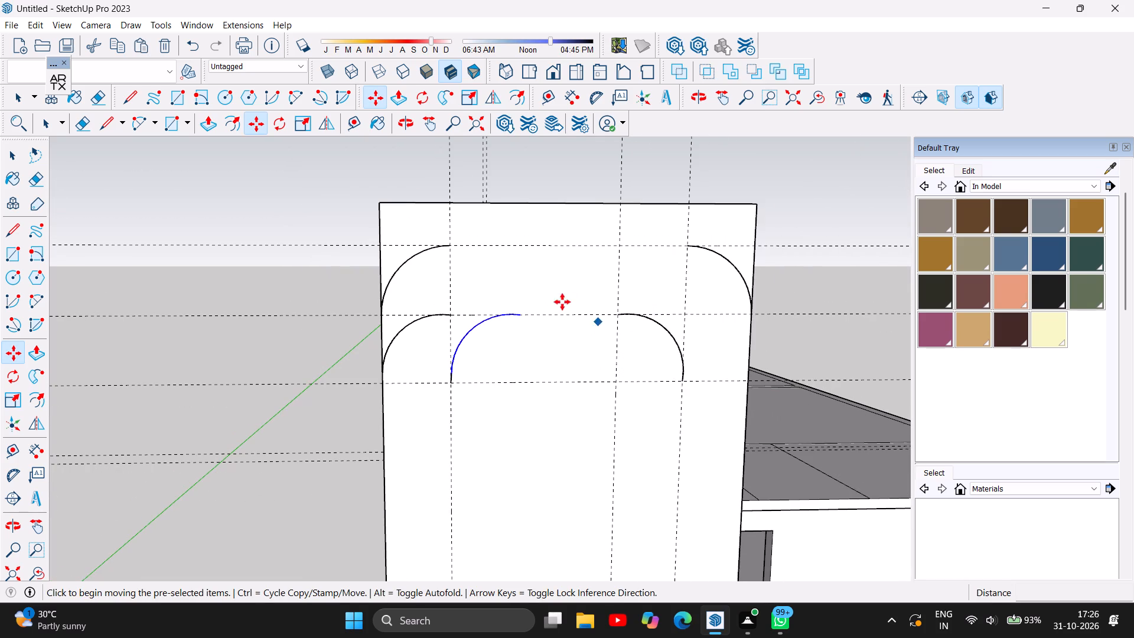
pyautogui.scroll(-2, 552, 300)
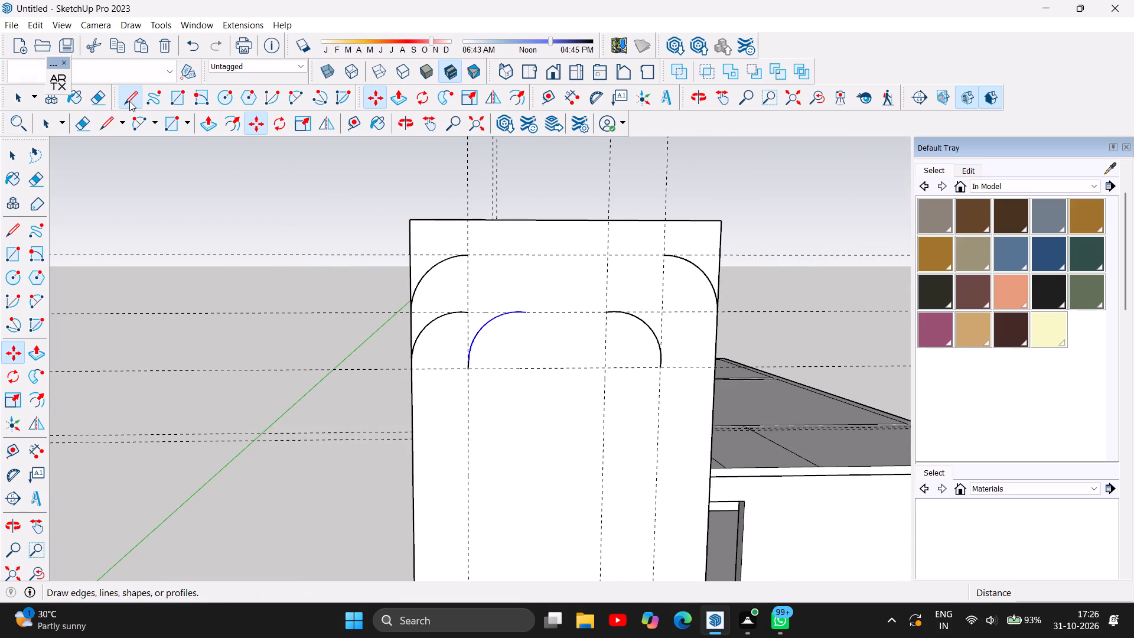
pyautogui.click(129, 101)
pyautogui.click(473, 254)
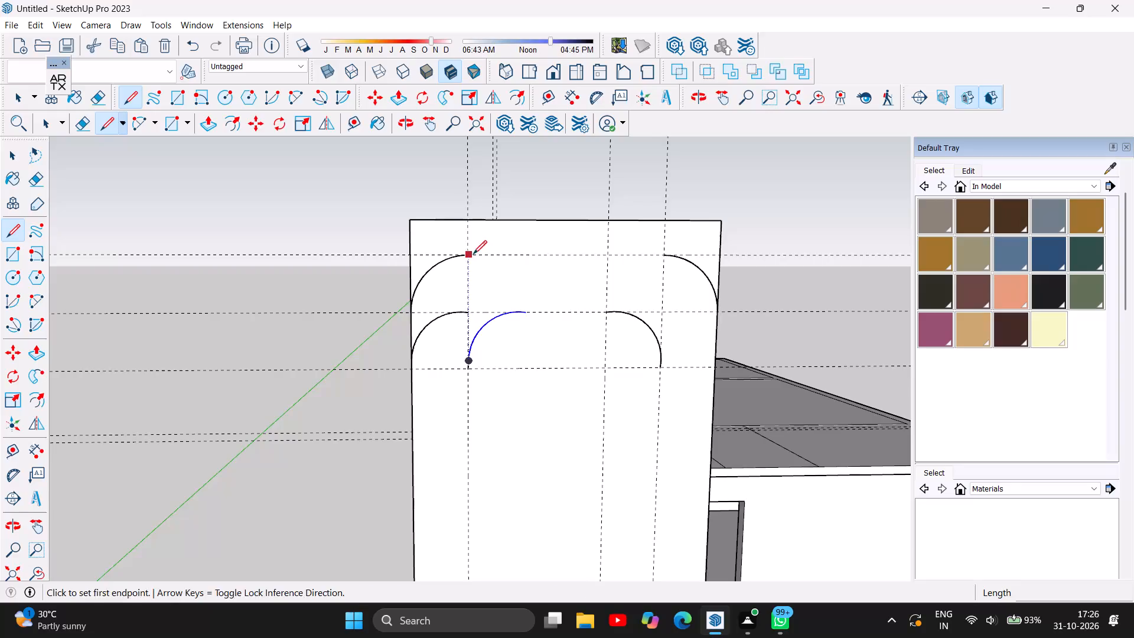
pyautogui.click(664, 256)
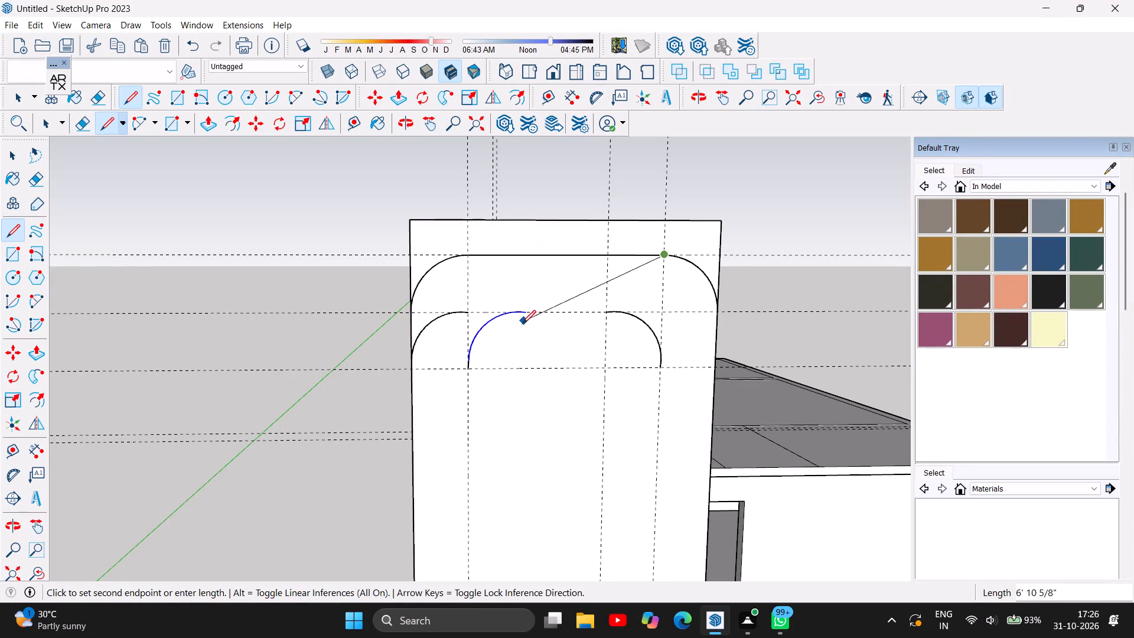
pyautogui.press('Escape')
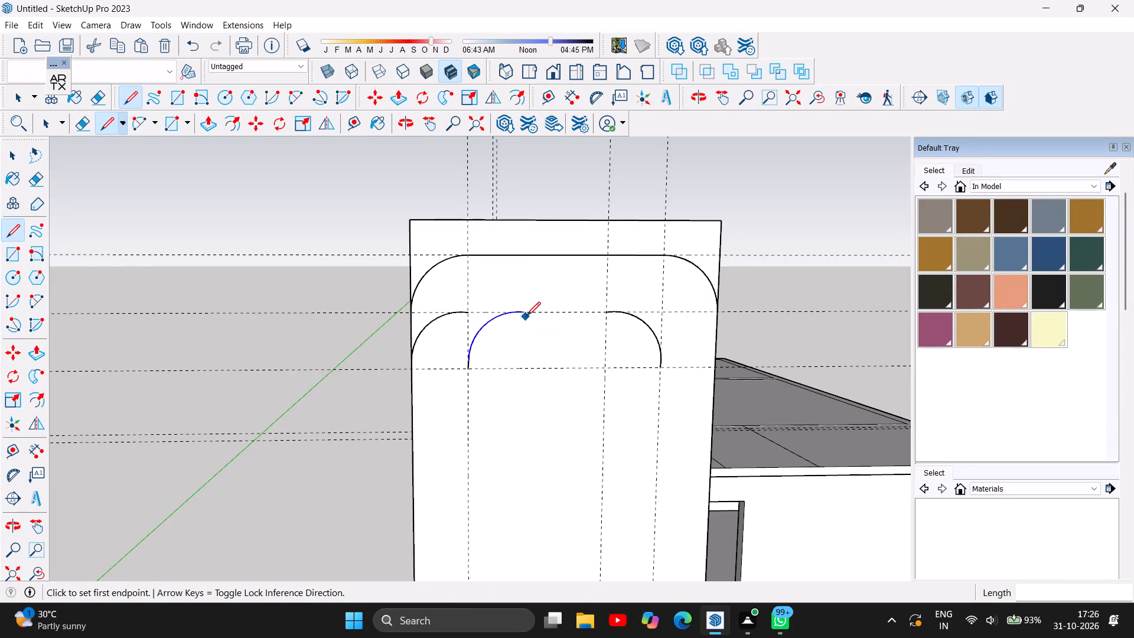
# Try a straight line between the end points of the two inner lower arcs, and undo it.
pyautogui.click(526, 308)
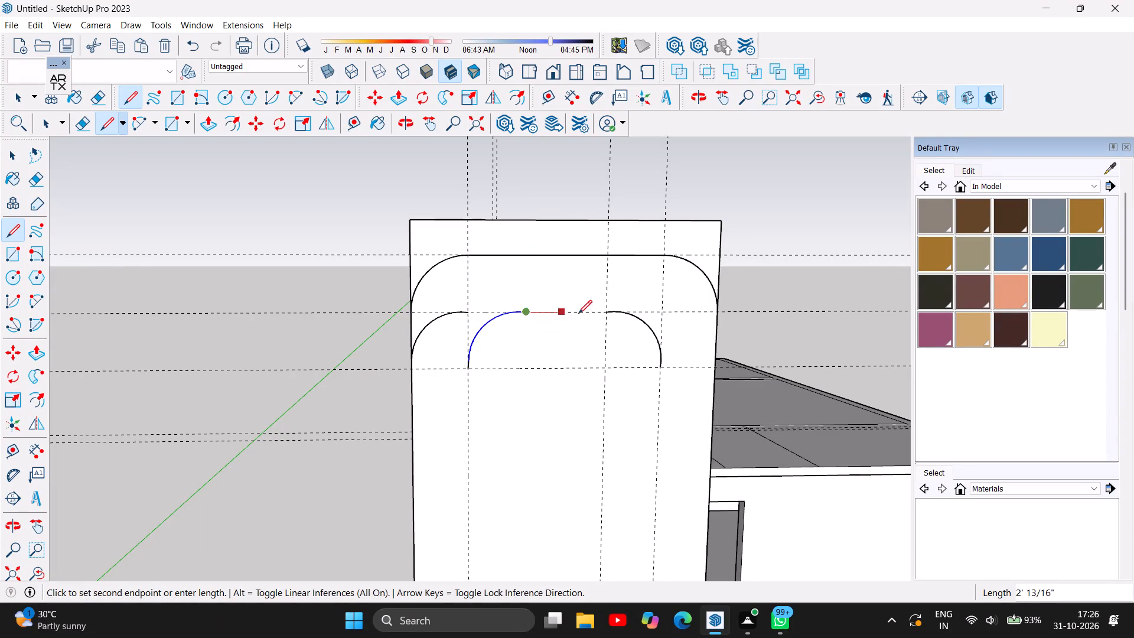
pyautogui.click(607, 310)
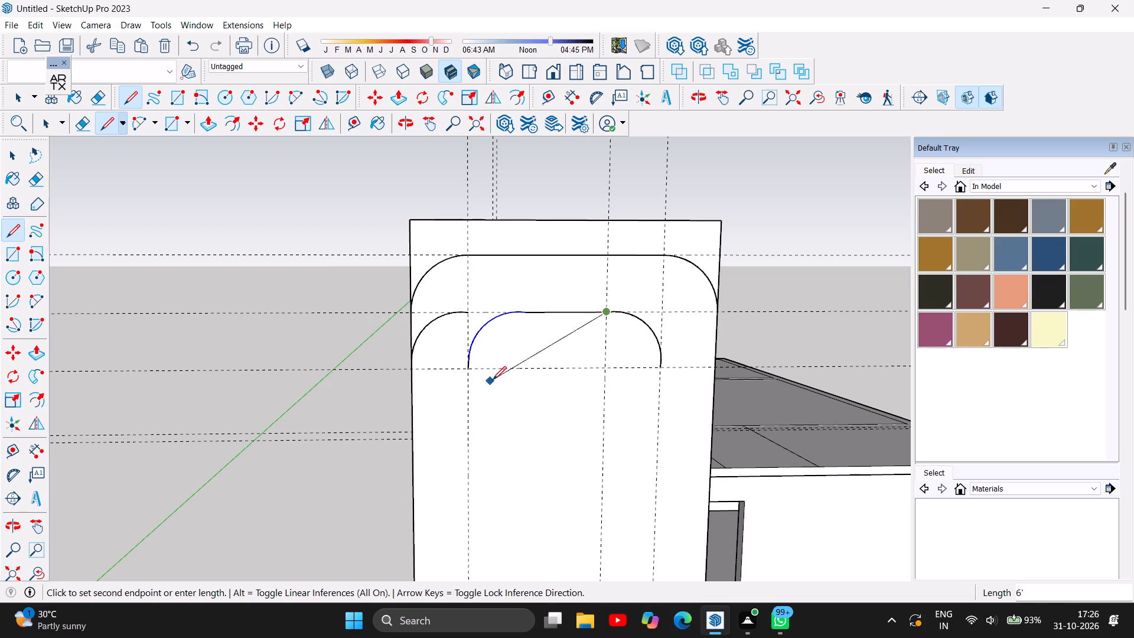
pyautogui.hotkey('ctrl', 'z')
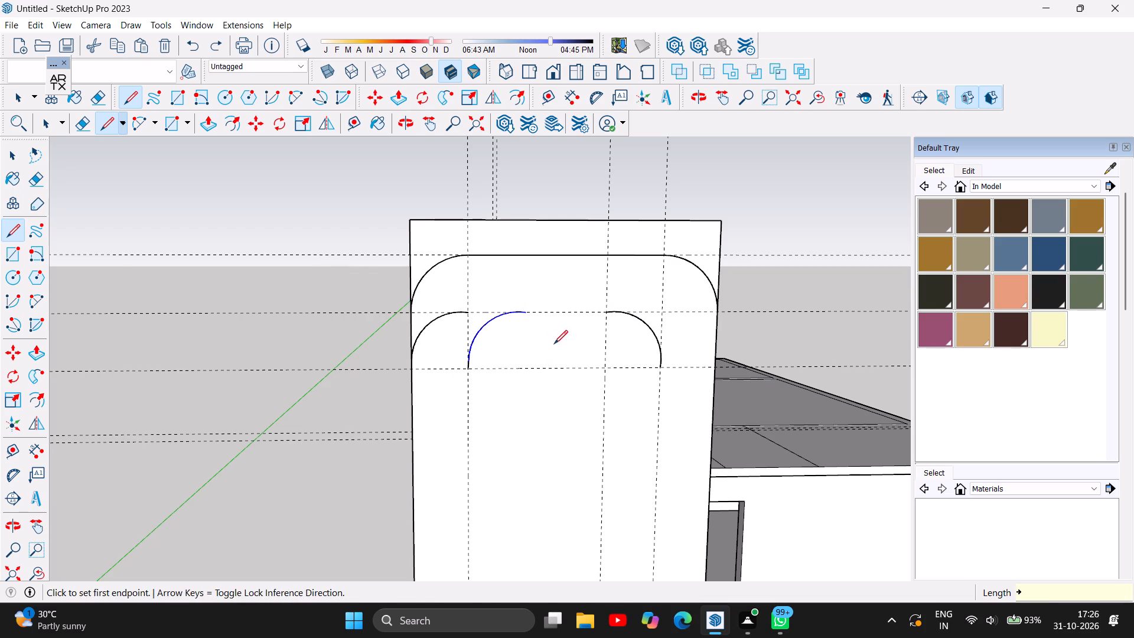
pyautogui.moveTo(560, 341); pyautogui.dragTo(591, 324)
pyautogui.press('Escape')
# Delete the original lower arc at the wall's far edge, keeping its copy on the adjacent vertical guide.
pyautogui.click(18, 156)
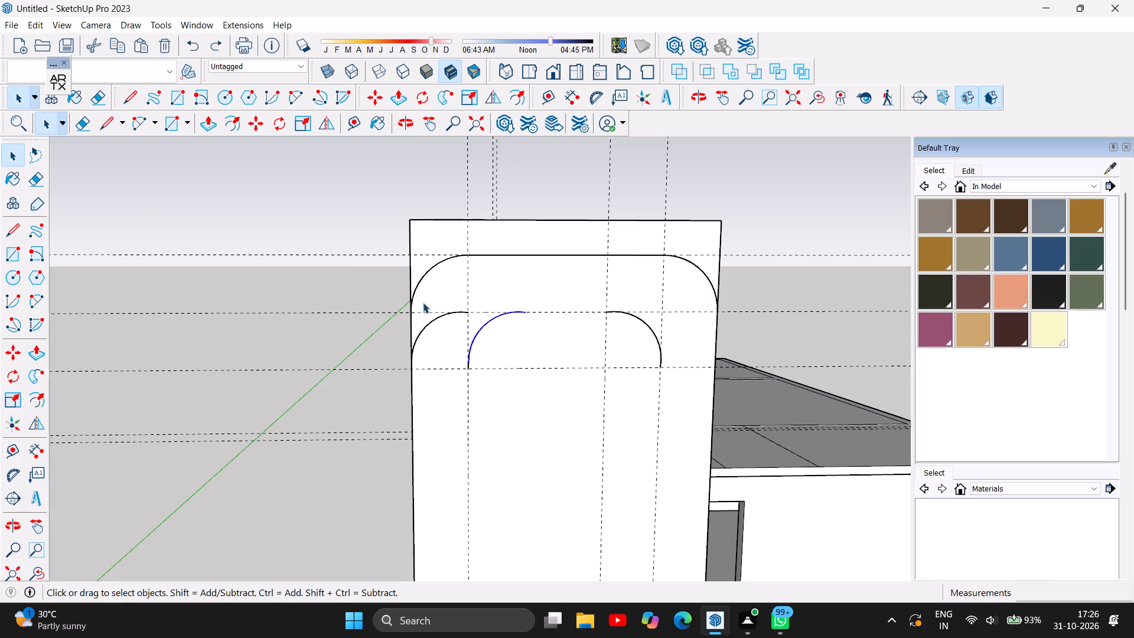
pyautogui.click(437, 318)
pyautogui.press('Delete')
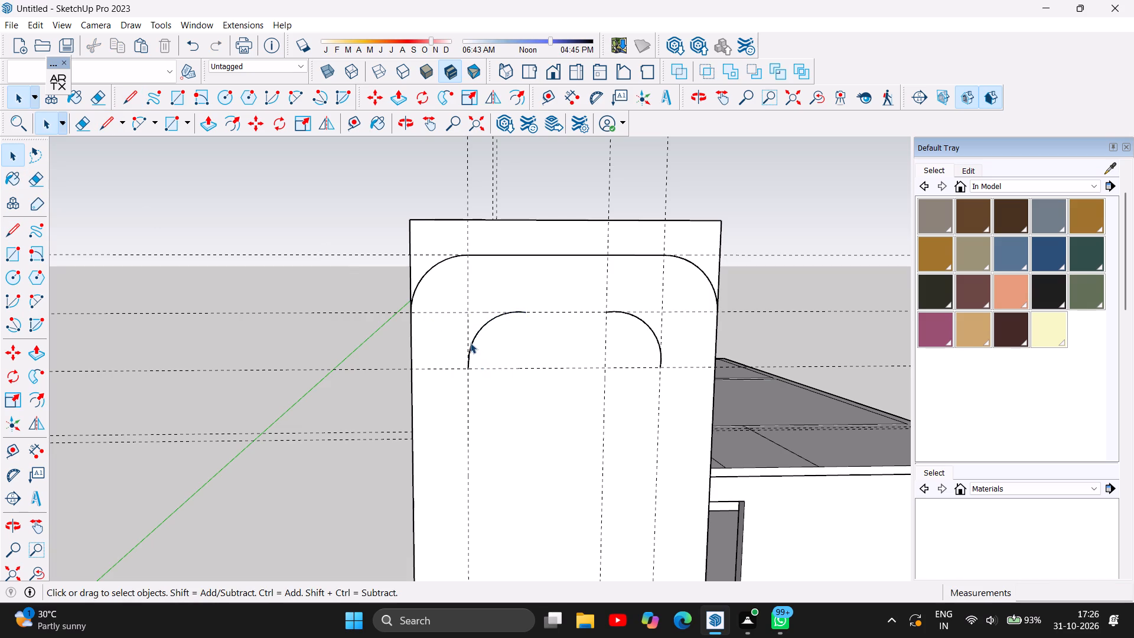
# Draw a line about 4' 11 7/16" along the guide between the points where the two inner arcs first meet it.
pyautogui.click(470, 342)
pyautogui.click(485, 326)
pyautogui.scroll(2, 531, 310)
pyautogui.scroll(2, 641, 301)
pyautogui.scroll(3, 576, 307)
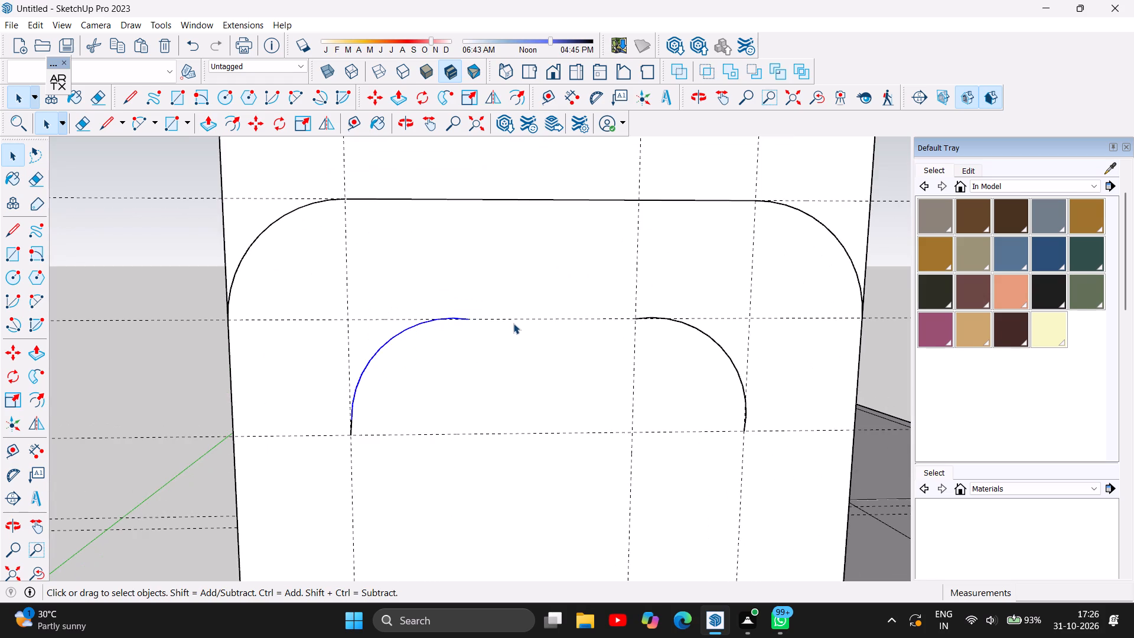
pyautogui.scroll(2, 511, 327)
pyautogui.scroll(2, 593, 308)
pyautogui.scroll(2, 706, 312)
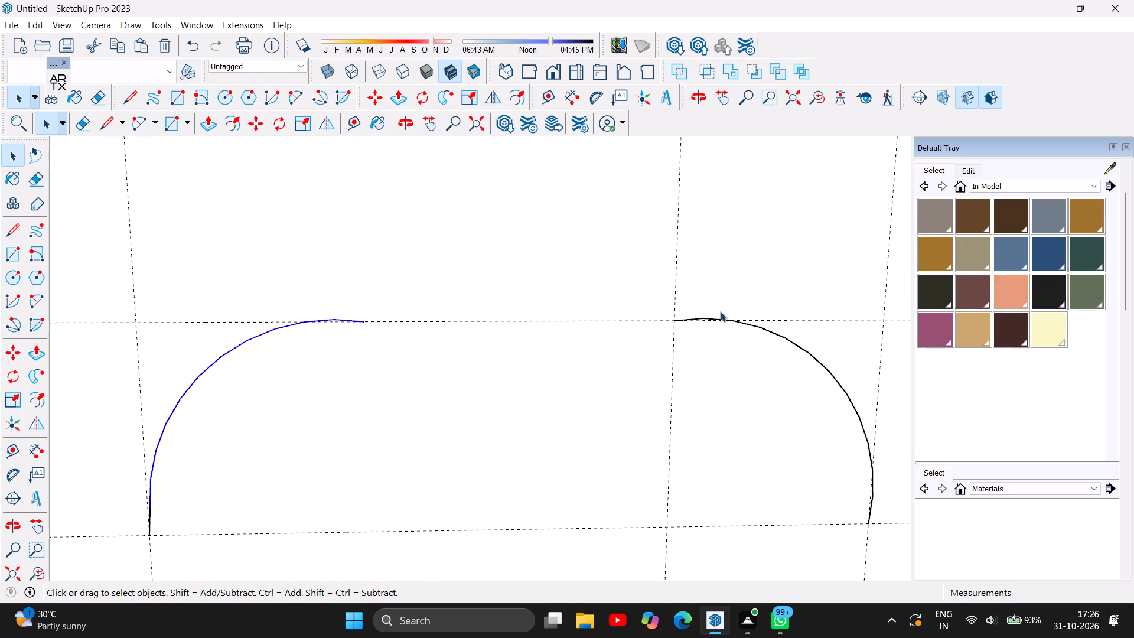
pyautogui.scroll(7, 325, 318)
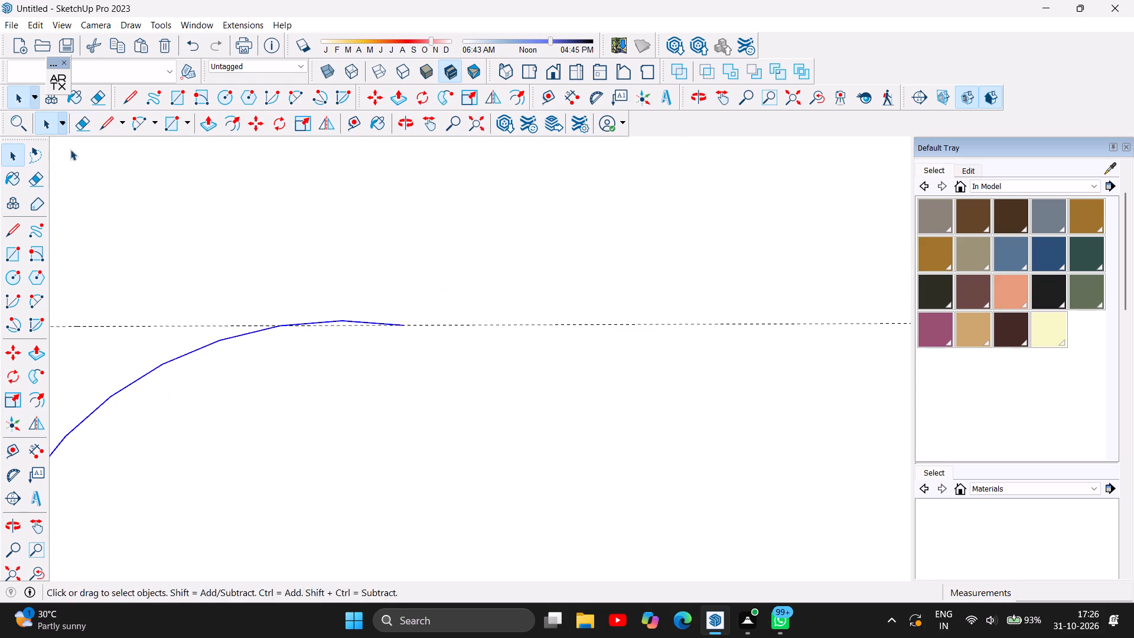
pyautogui.click(134, 105)
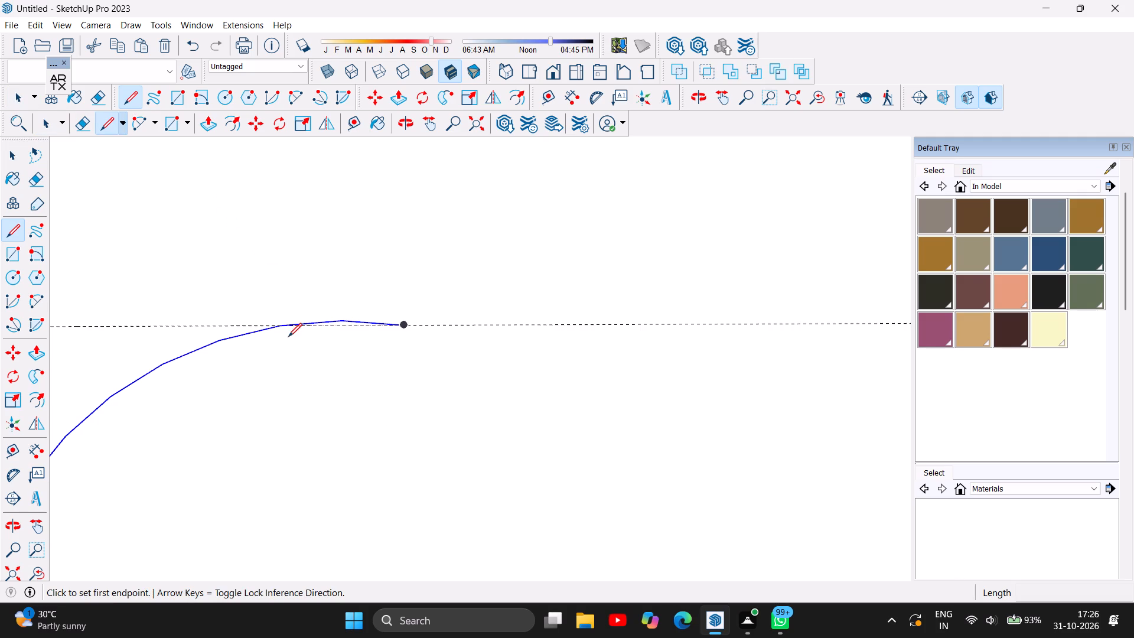
pyautogui.click(281, 328)
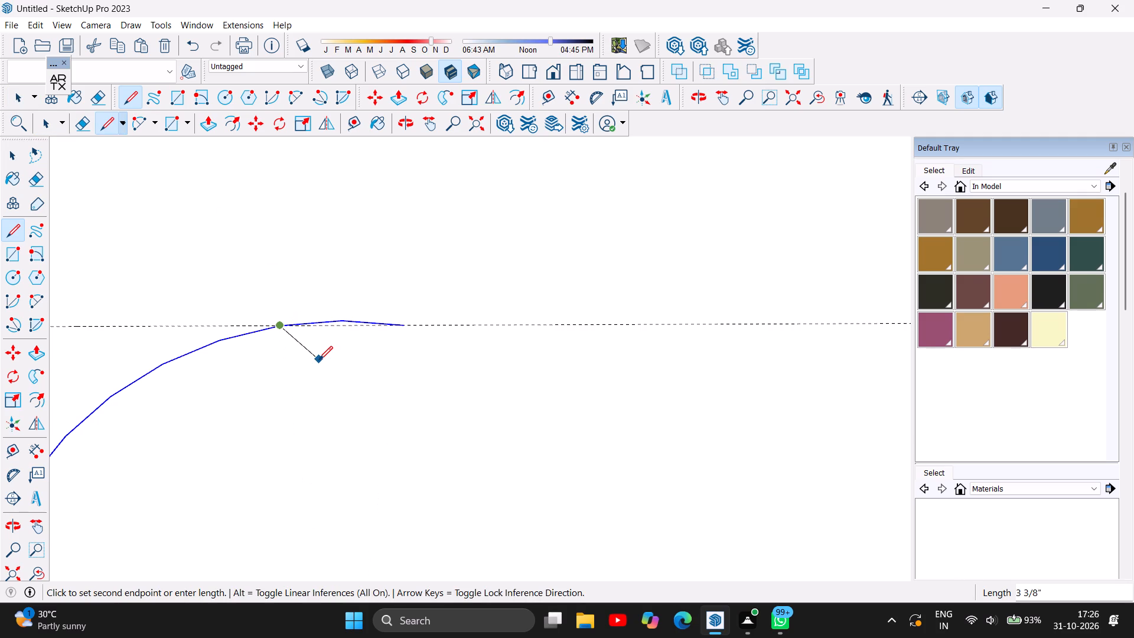
pyautogui.scroll(1, 319, 361)
pyautogui.scroll(-2, 315, 370)
pyautogui.scroll(-3, 90, 424)
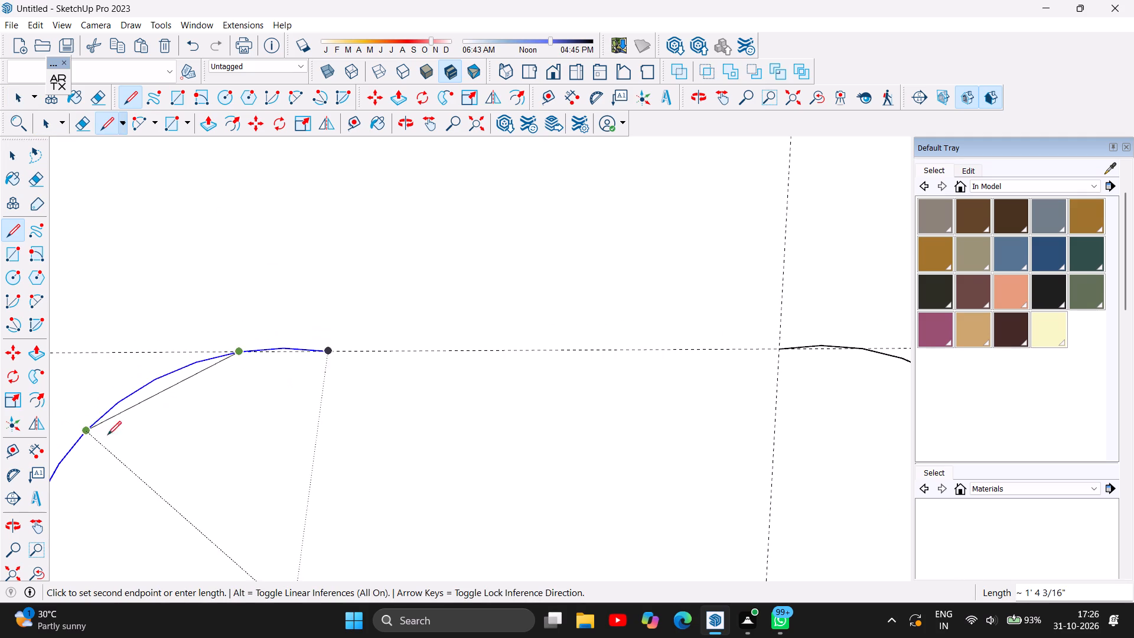
pyautogui.scroll(-2, 207, 450)
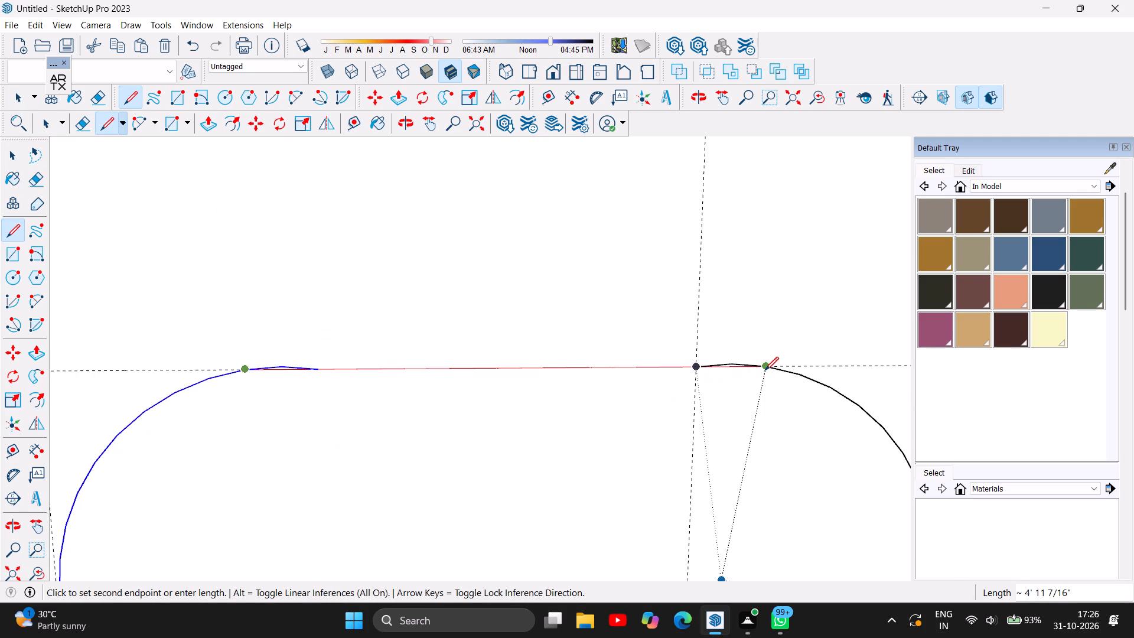
pyautogui.click(770, 367)
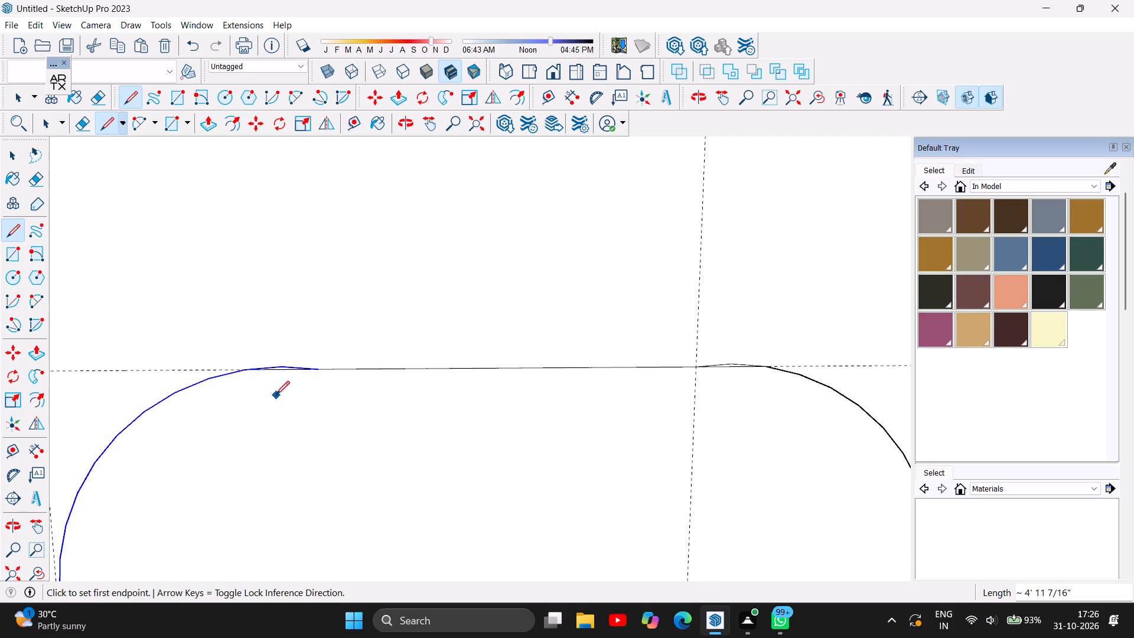
# Delete the small peaked arc tip above the connecting line on the far-edge side of the inner arch.
pyautogui.click(9, 158)
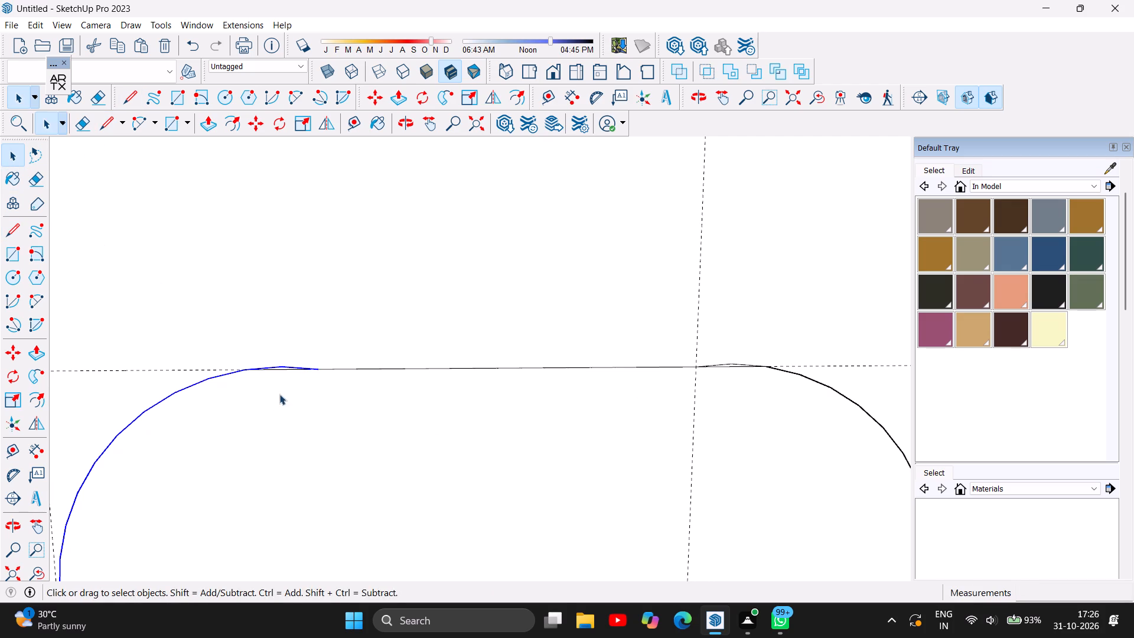
pyautogui.click(288, 409)
pyautogui.scroll(-6, 358, 340)
pyautogui.scroll(1, 524, 326)
pyautogui.scroll(-1, 524, 326)
pyautogui.scroll(-5, 624, 308)
pyautogui.click(151, 283)
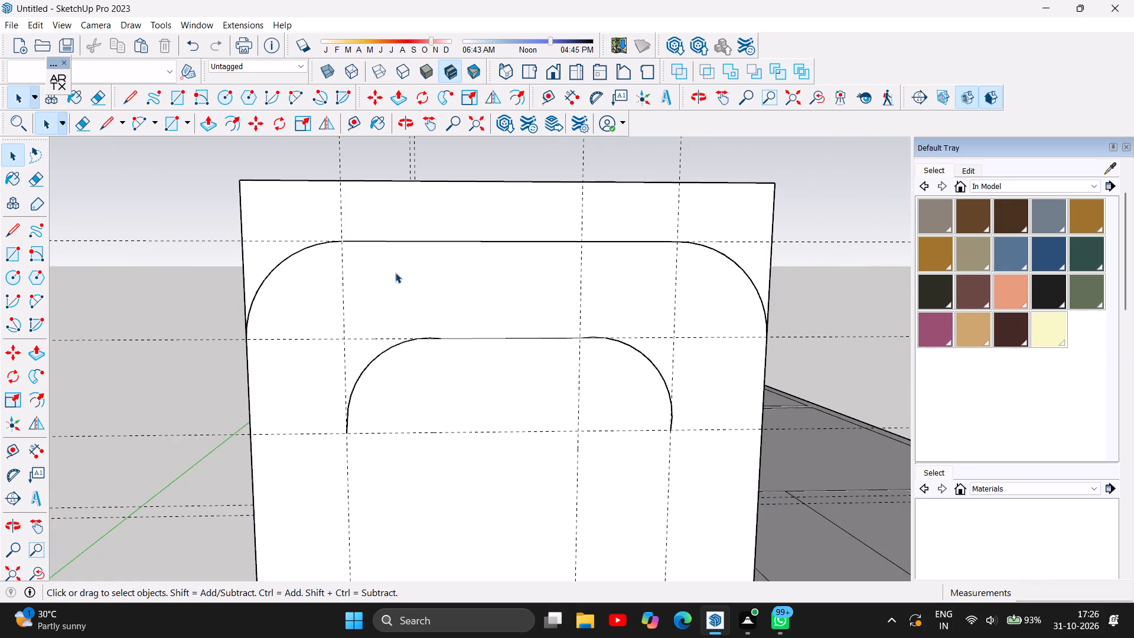
pyautogui.scroll(8, 451, 320)
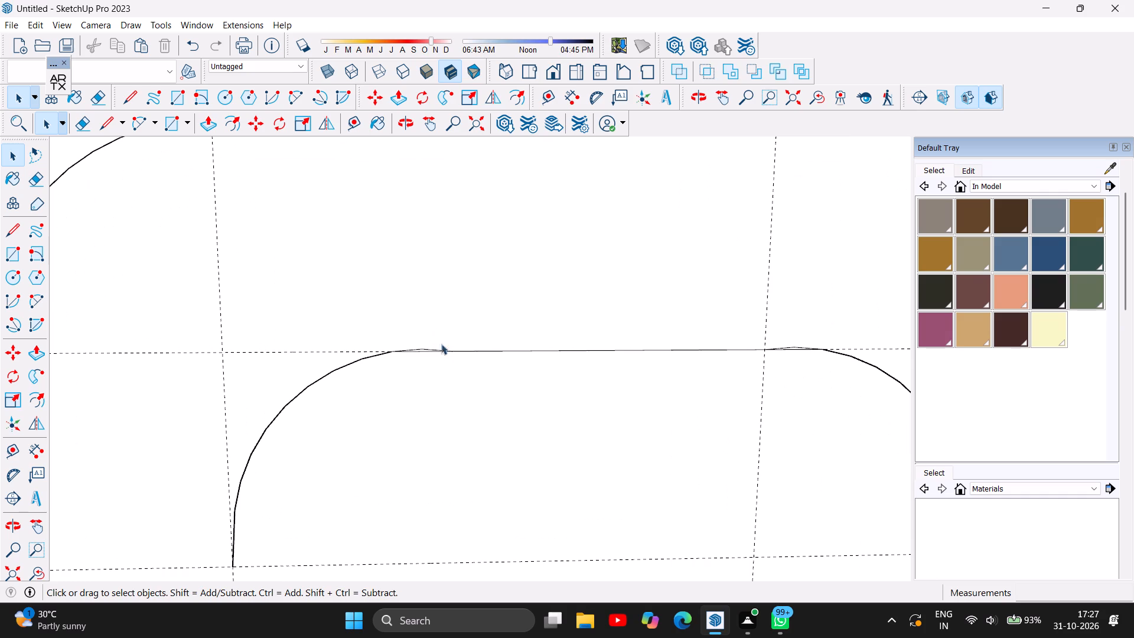
pyautogui.scroll(3, 428, 347)
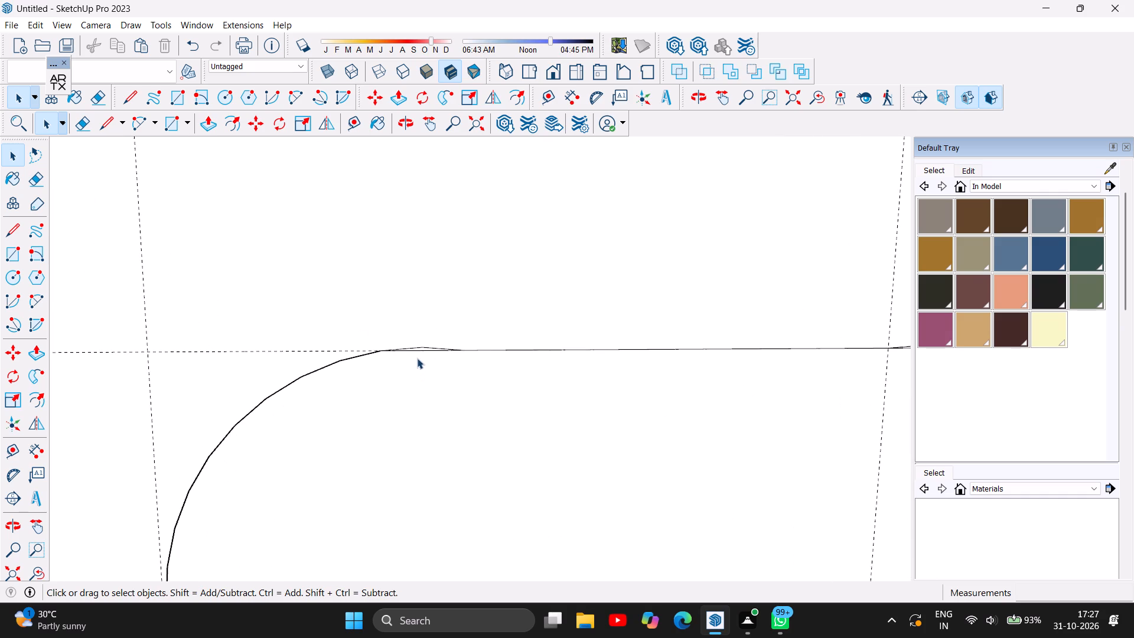
pyautogui.scroll(9, 429, 354)
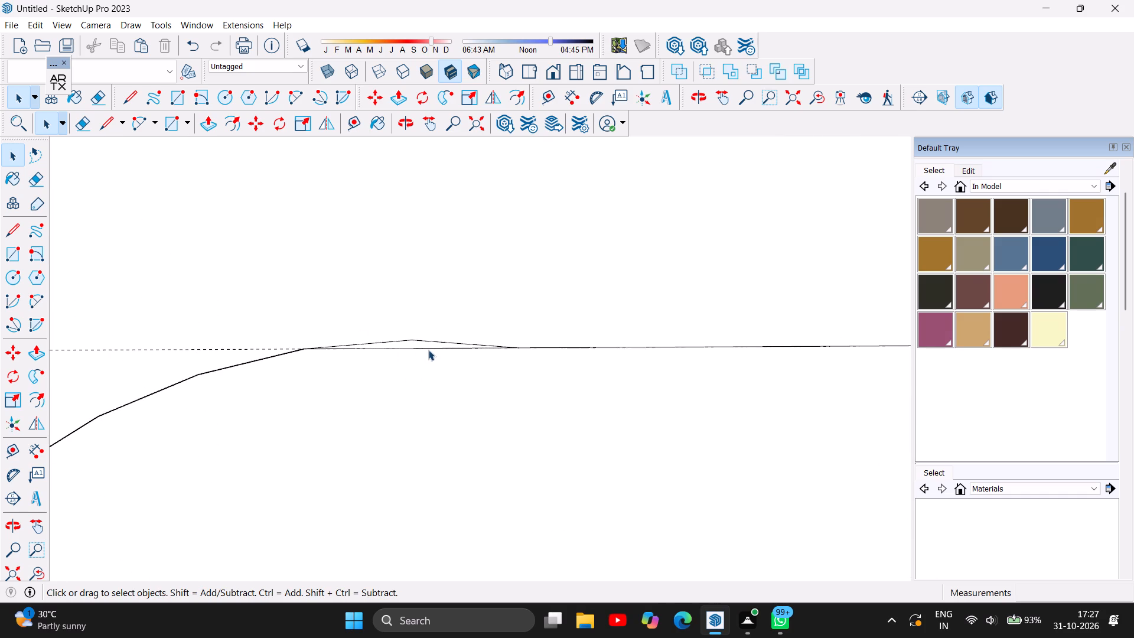
pyautogui.scroll(2, 428, 350)
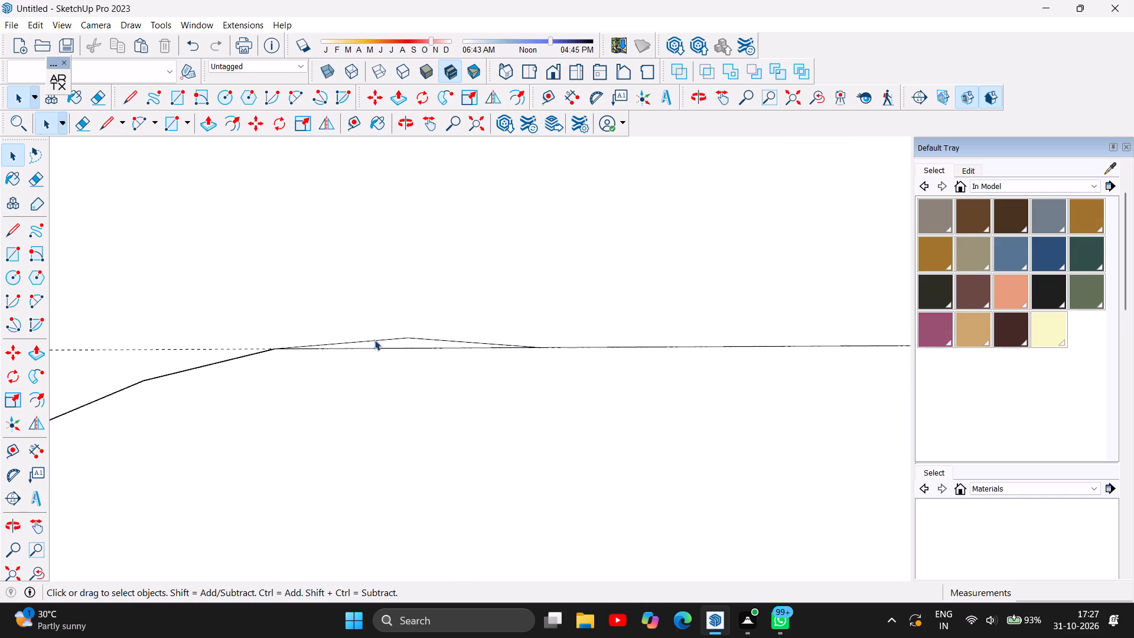
pyautogui.click(378, 340)
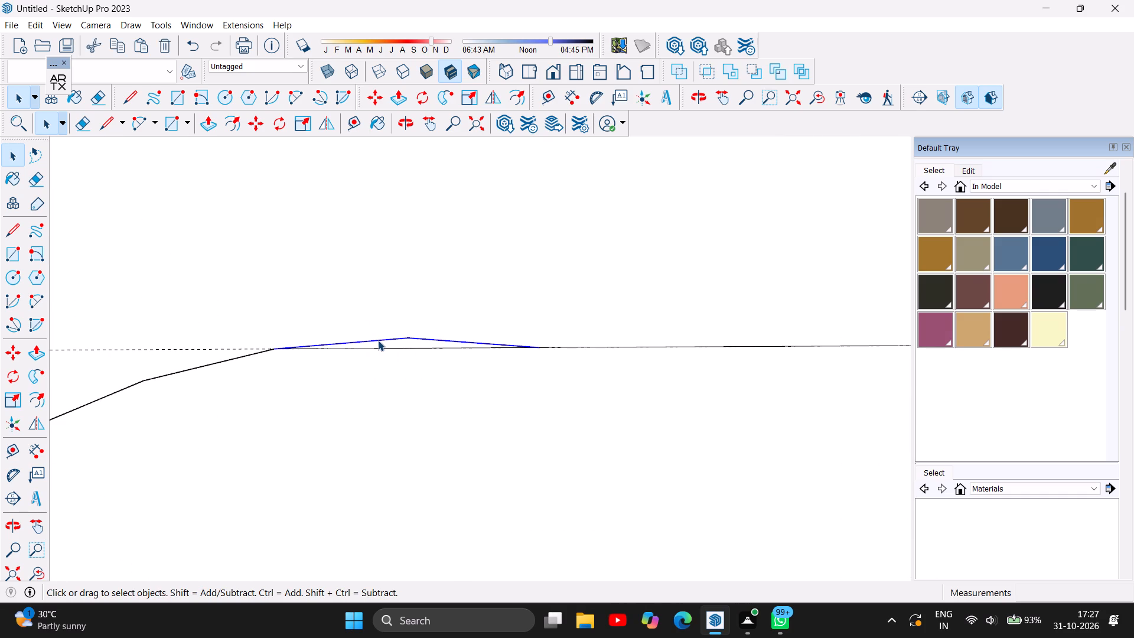
pyautogui.press('Delete')
# Delete the matching peaked arc tip above the connecting line on the entrance side of the inner arch.
pyautogui.scroll(-6, 302, 333)
pyautogui.scroll(1, 384, 258)
pyautogui.scroll(-5, 378, 304)
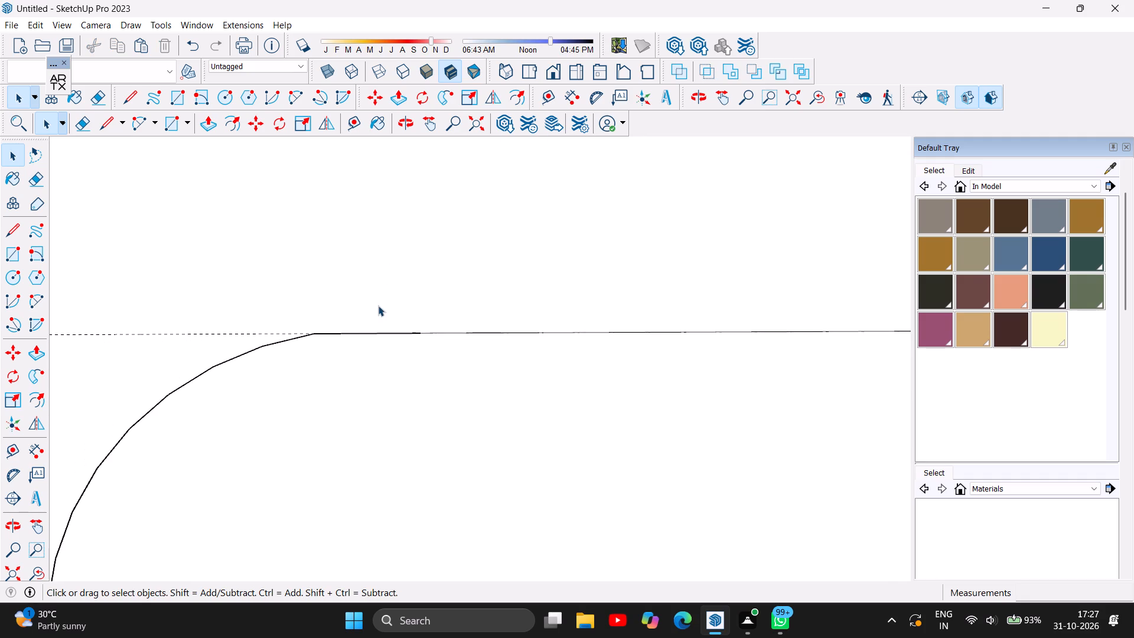
pyautogui.scroll(-8, 378, 305)
pyautogui.scroll(-2, 562, 327)
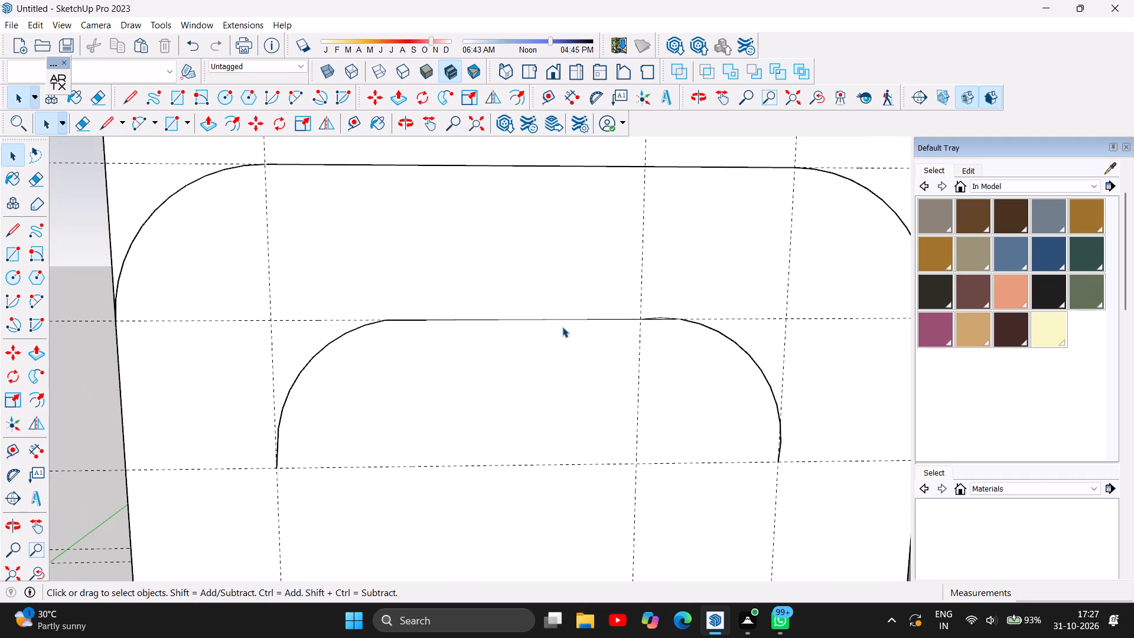
pyautogui.scroll(-3, 562, 327)
pyautogui.scroll(1, 686, 319)
pyautogui.scroll(1, 635, 316)
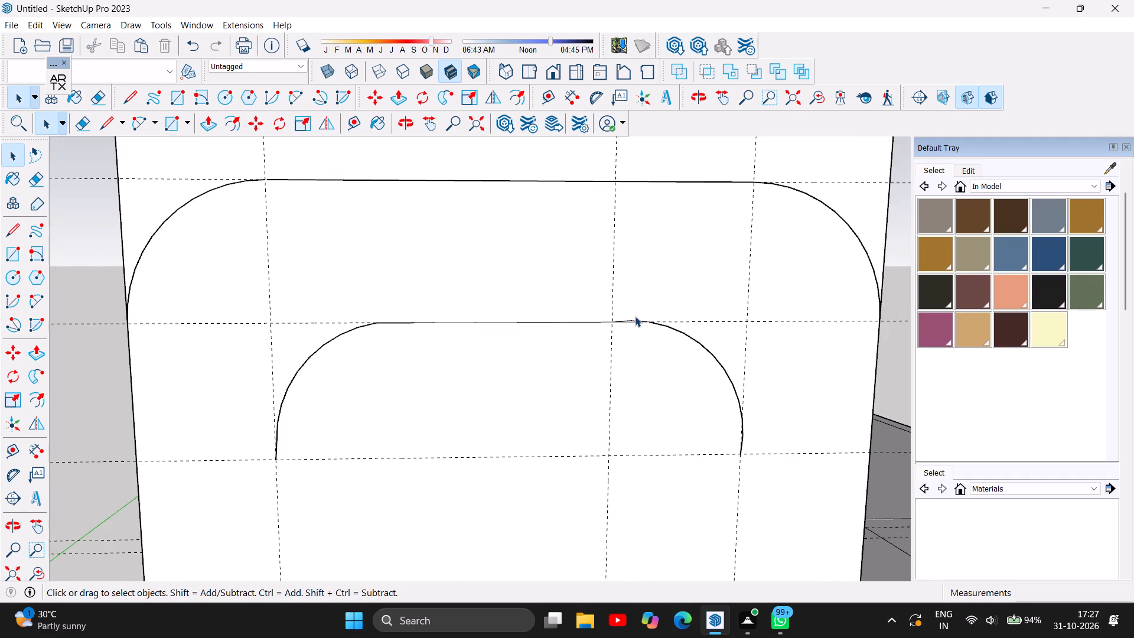
pyautogui.scroll(5, 640, 314)
pyautogui.scroll(2, 573, 356)
pyautogui.scroll(8, 641, 324)
pyautogui.scroll(5, 566, 278)
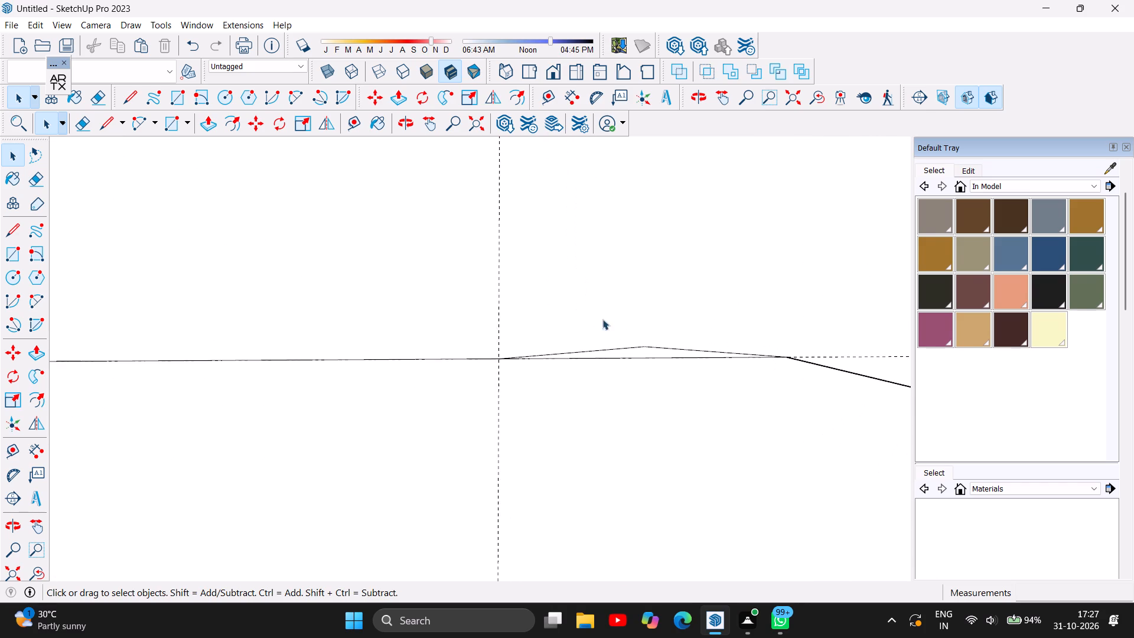
pyautogui.scroll(3, 623, 324)
pyautogui.click(676, 356)
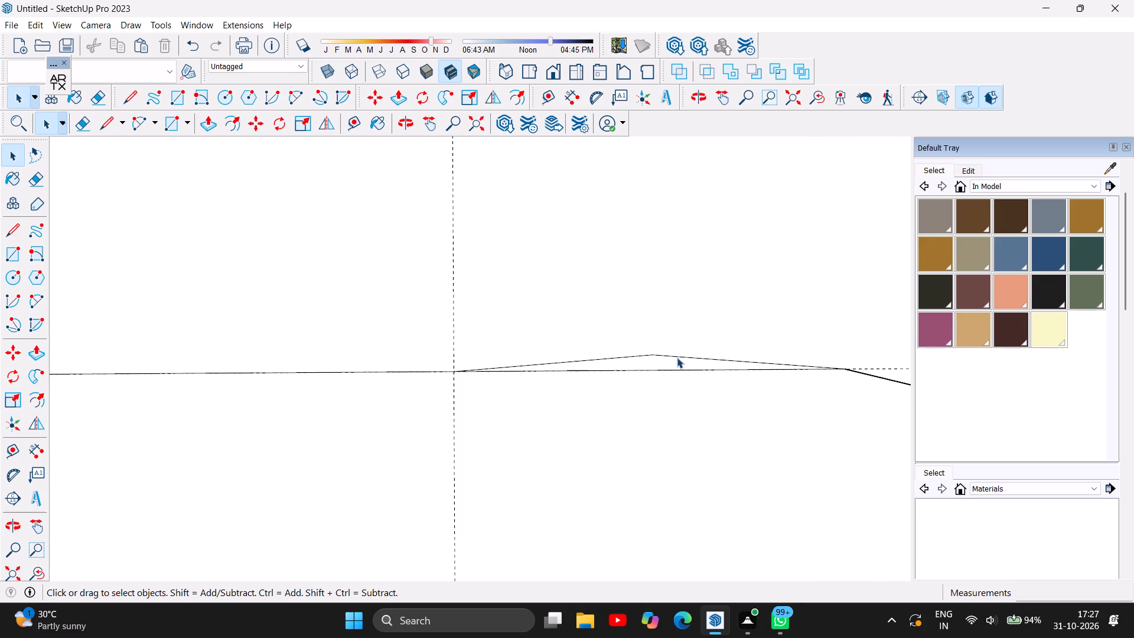
pyautogui.press('Delete')
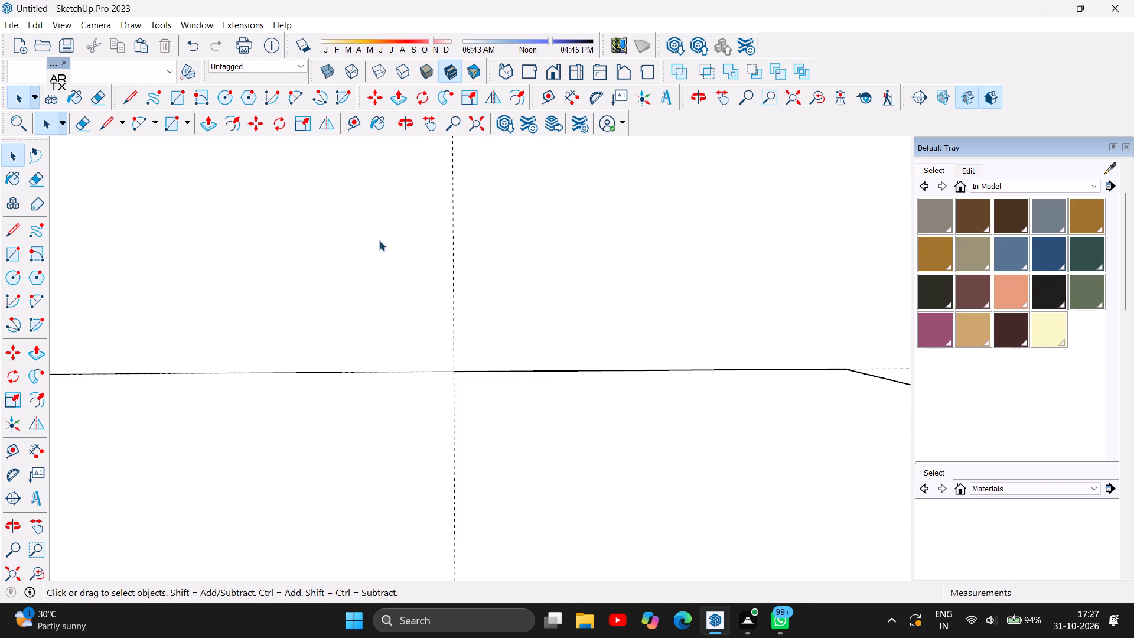
pyautogui.scroll(-4, 397, 261)
pyautogui.scroll(-12, 574, 314)
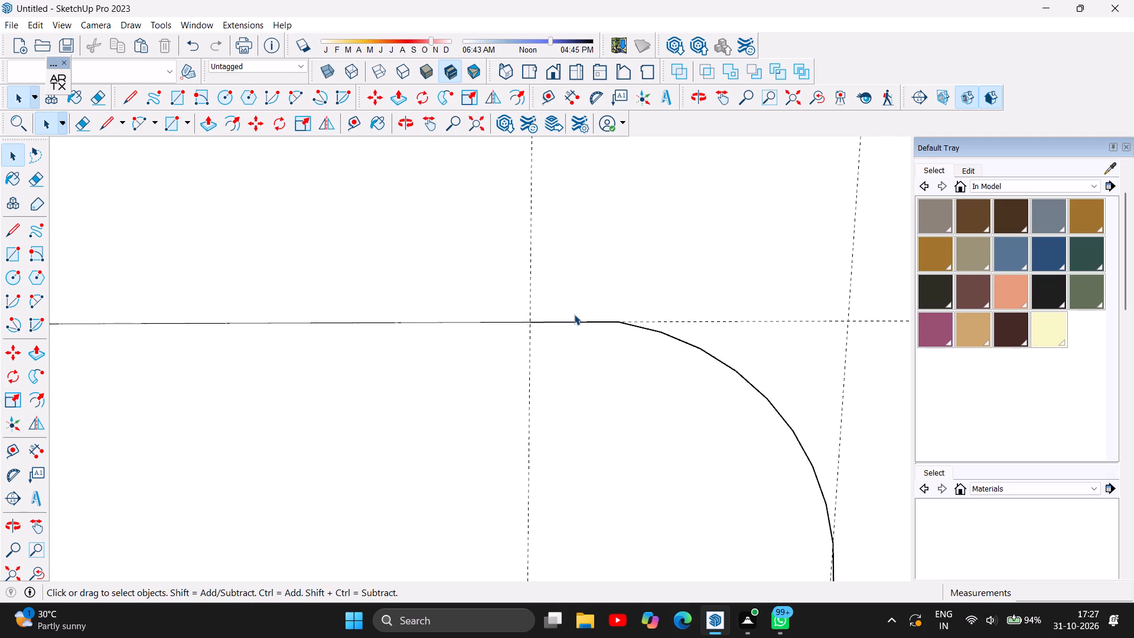
pyautogui.scroll(-20, 574, 314)
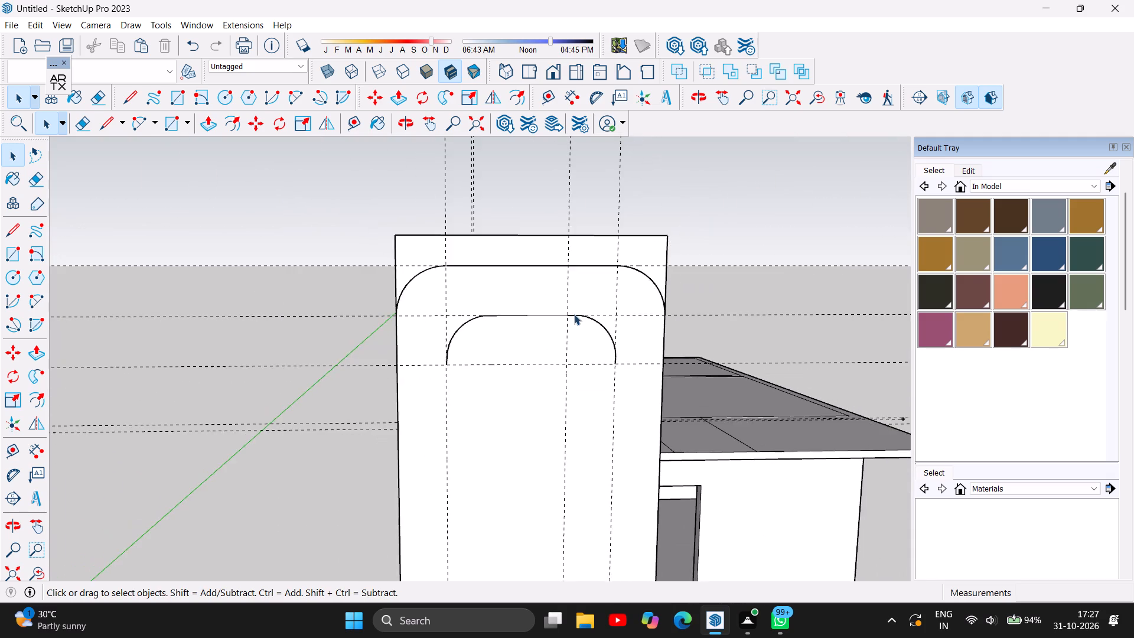
# Close the inner arch outline with lines: two vertical sides about 14' 1 15/16" long down the guides, joined by a horizontal base line.
pyautogui.scroll(-6, 574, 314)
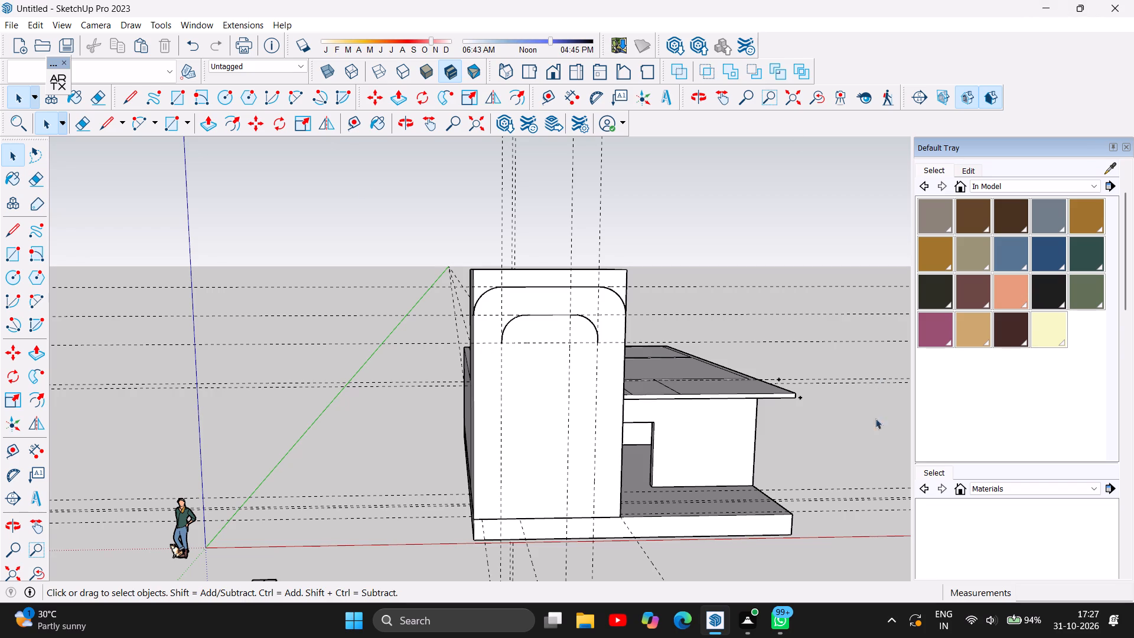
pyautogui.click(126, 103)
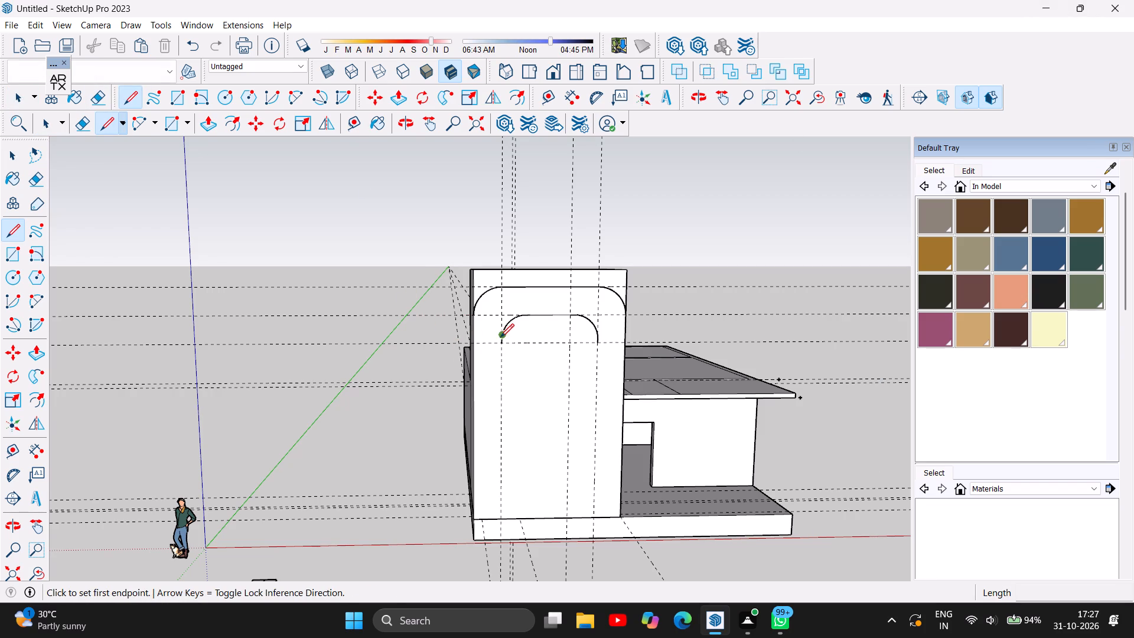
pyautogui.click(501, 344)
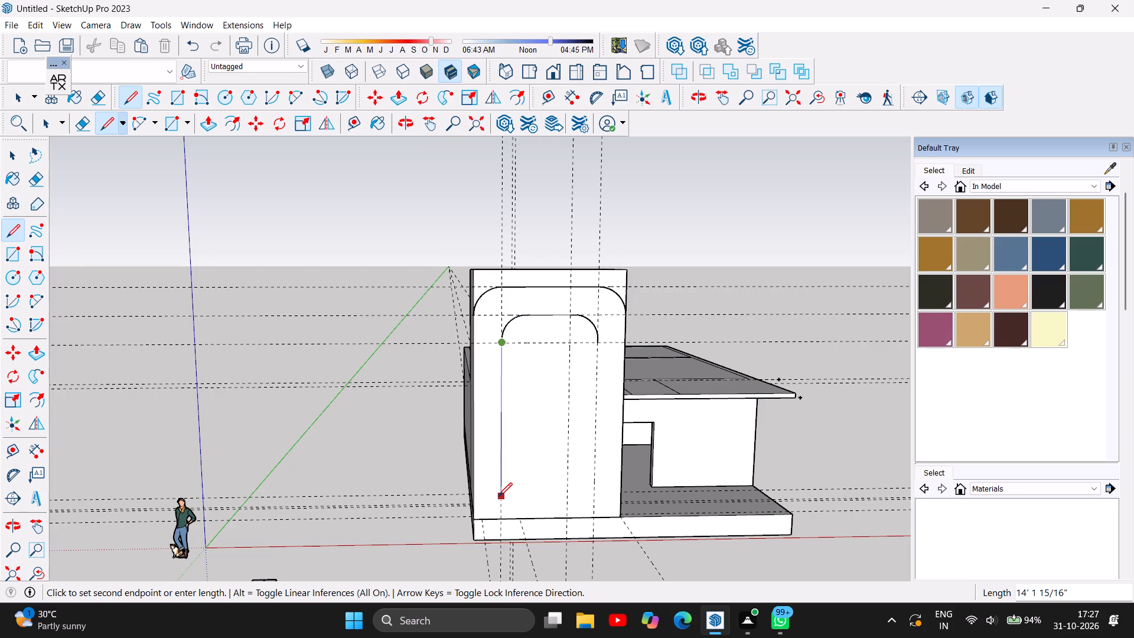
pyautogui.click(498, 496)
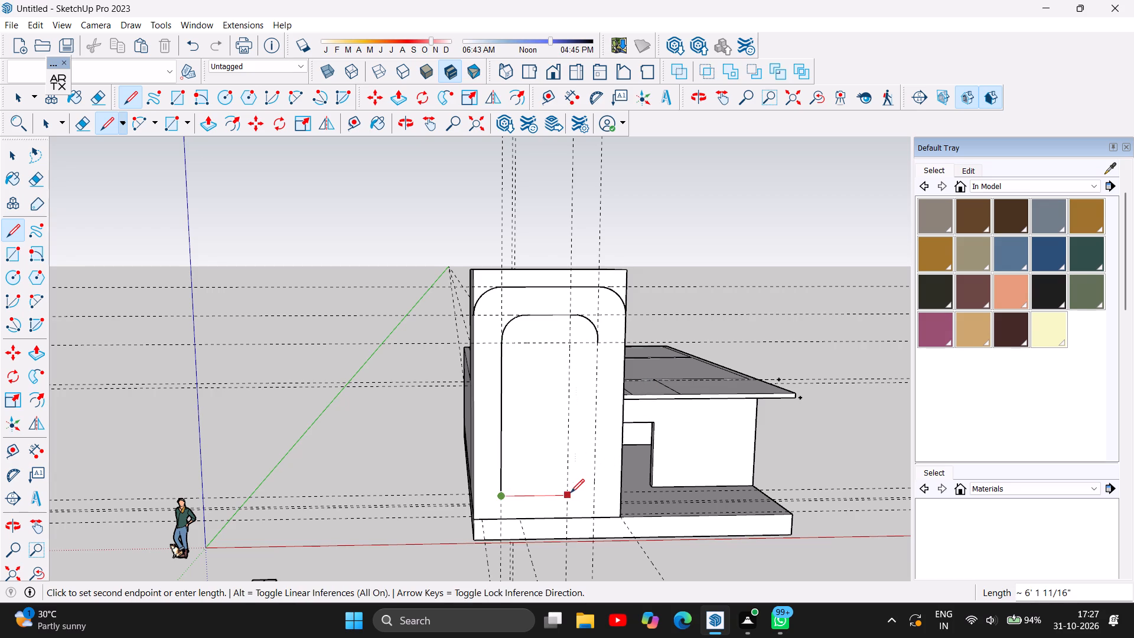
pyautogui.click(596, 497)
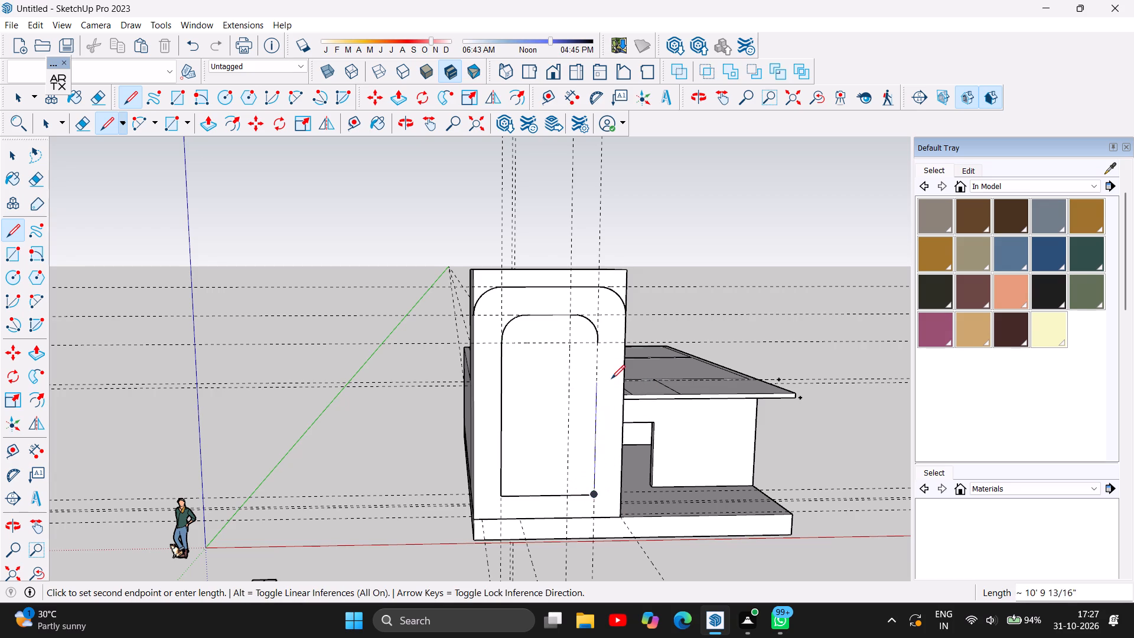
pyautogui.click(602, 347)
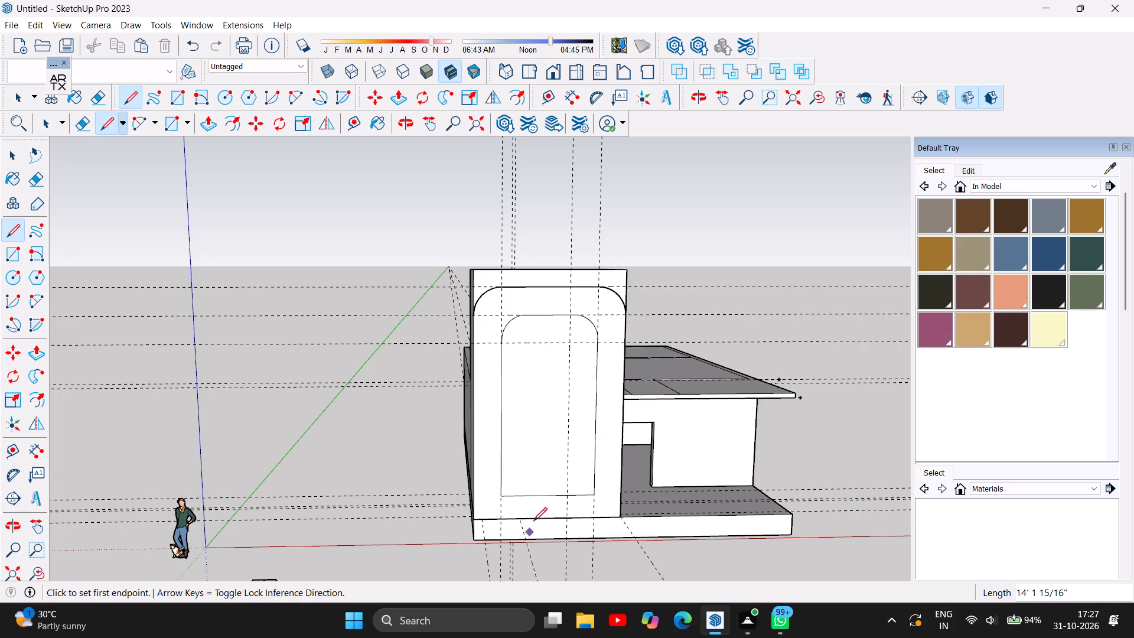
# Extend the inner arch's base line horizontally to both vertical wall edges with a 2' 6" line on each side.
pyautogui.scroll(-4, 178, 385)
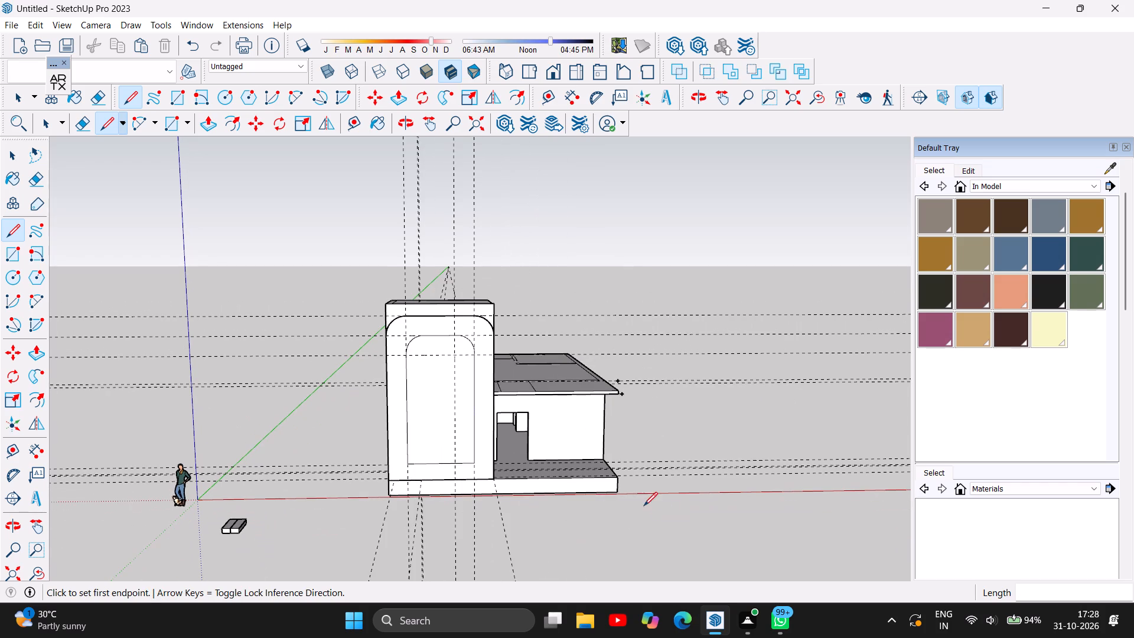
pyautogui.scroll(2, 716, 590)
pyautogui.scroll(4, 708, 445)
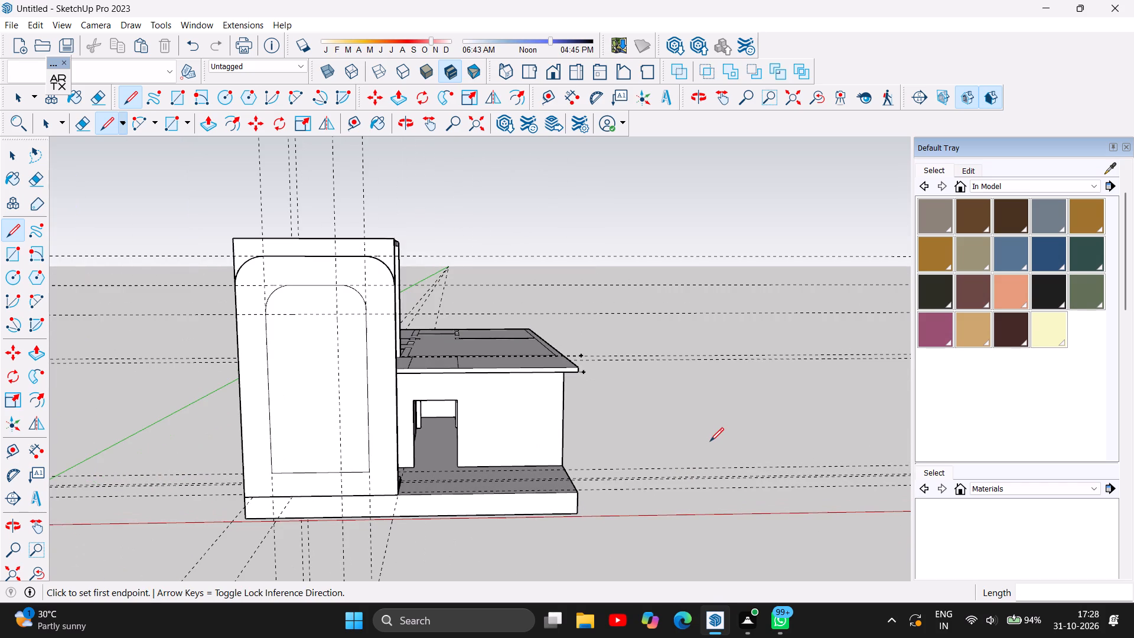
pyautogui.click(272, 477)
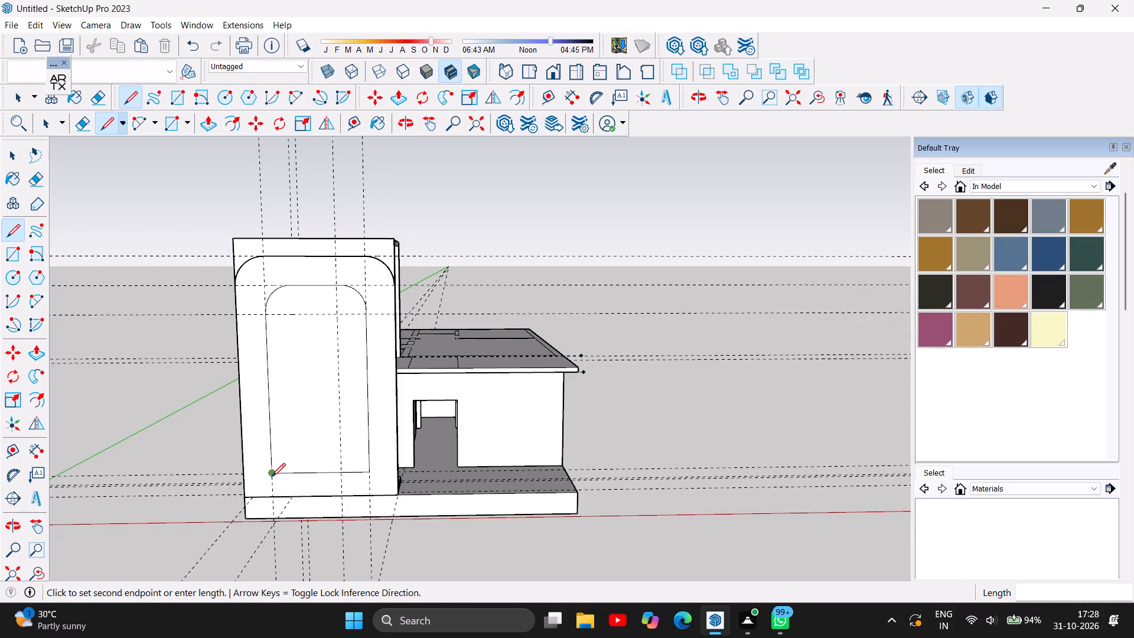
pyautogui.click(240, 475)
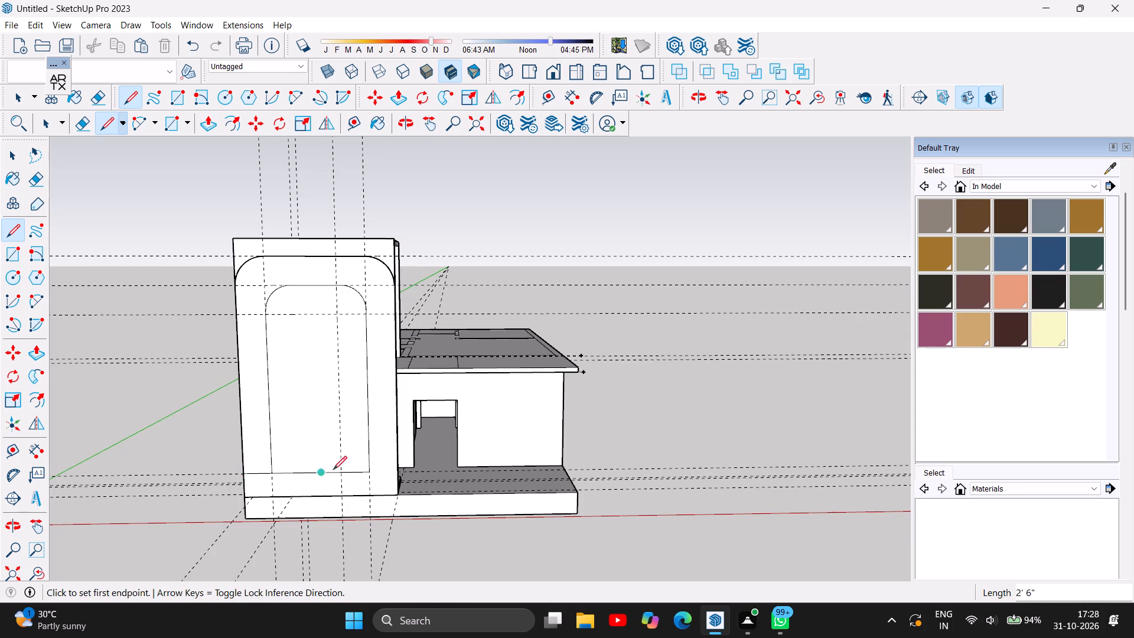
pyautogui.click(368, 471)
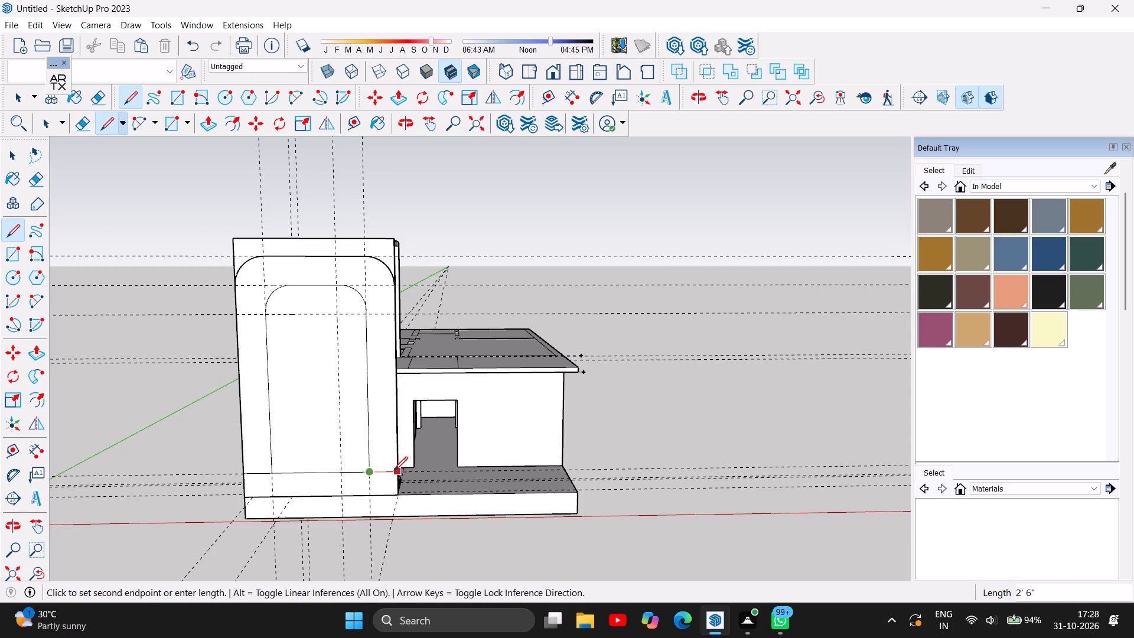
pyautogui.click(394, 470)
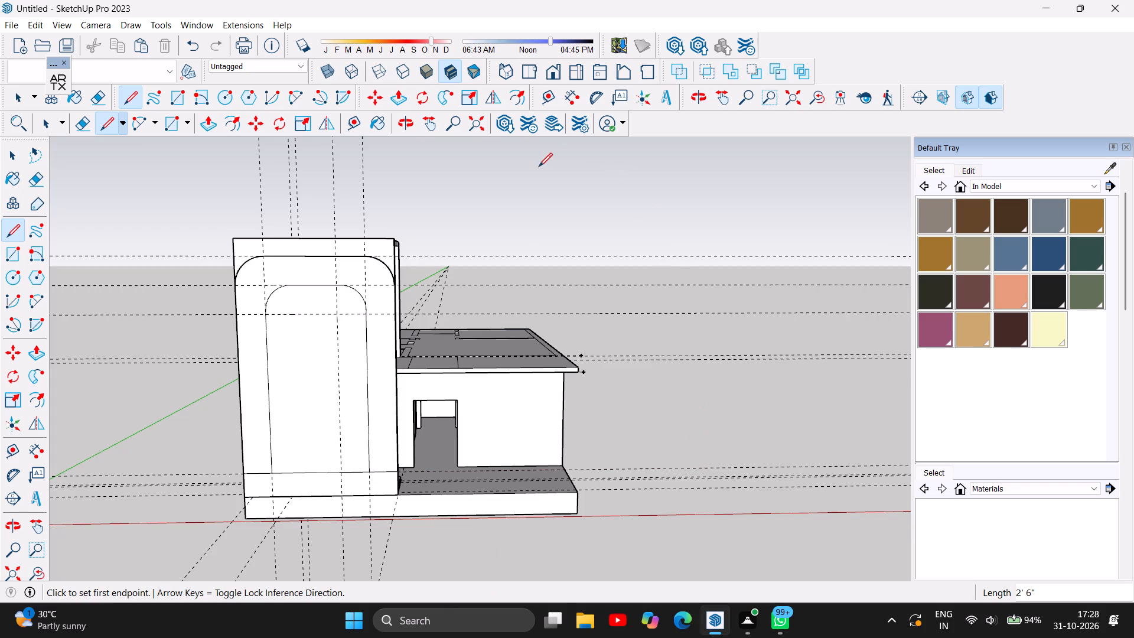